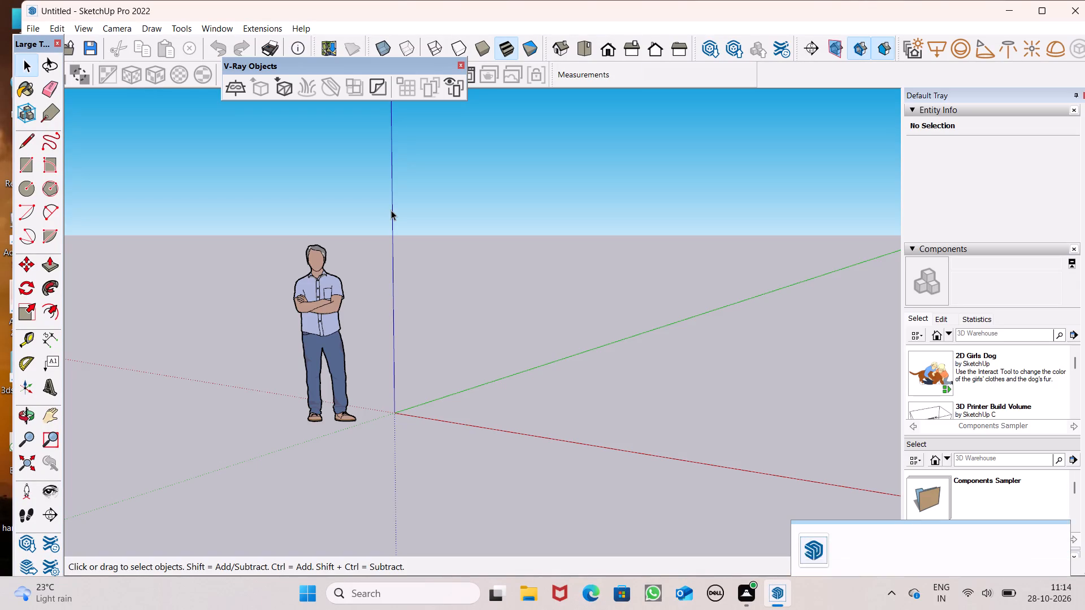
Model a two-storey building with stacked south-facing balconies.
In top view, draw a 40' by 40' rectangle on the ground beside the axes origin.
click(585, 40)
scroll(364, 217, down, 8)
scroll(324, 263, down, 8)
scroll(439, 193, down, 8)
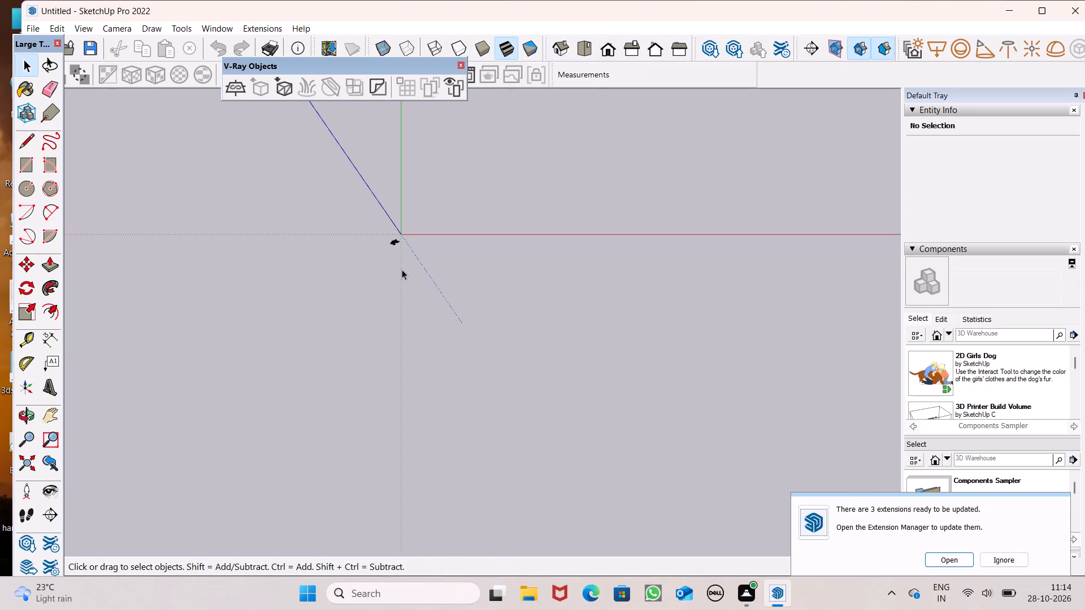
scroll(401, 285, down, 6)
scroll(459, 147, up, 7)
scroll(320, 381, down, 8)
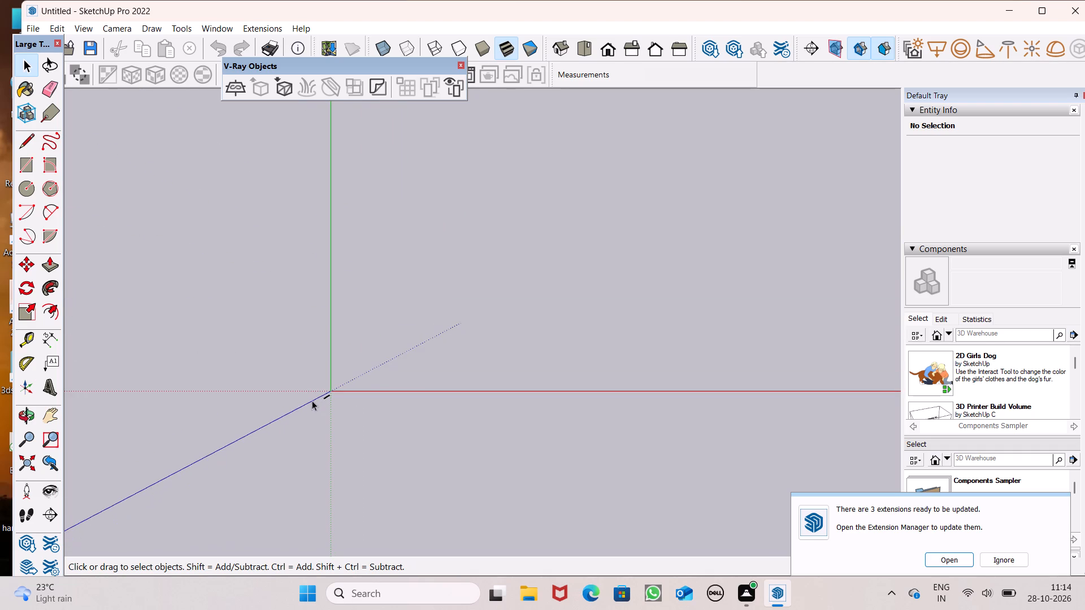
scroll(311, 408, down, 1)
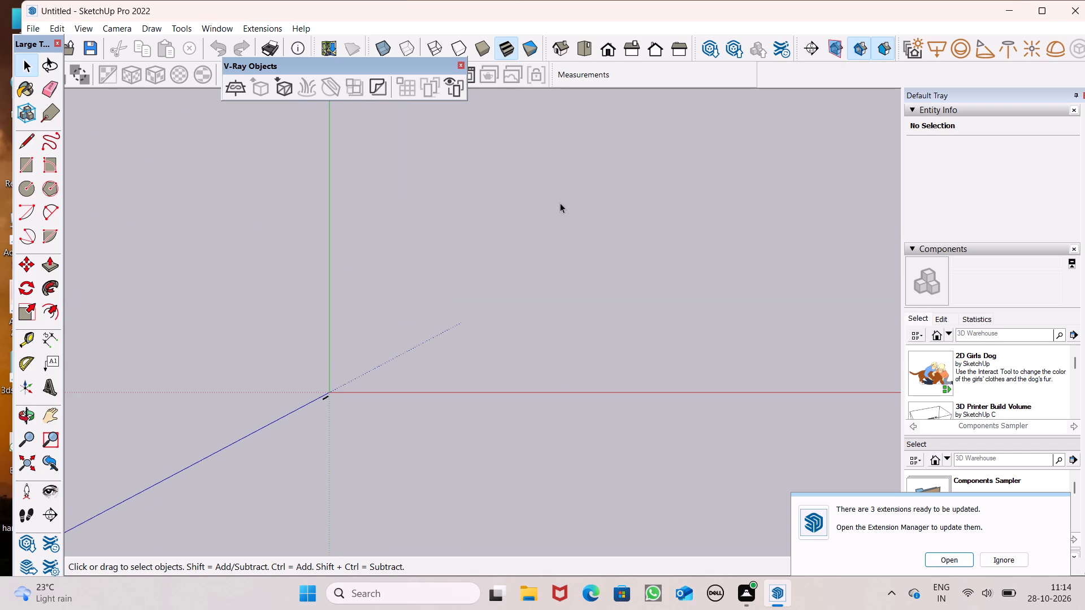
scroll(550, 177, down, 7)
scroll(484, 298, down, 5)
scroll(561, 223, up, 5)
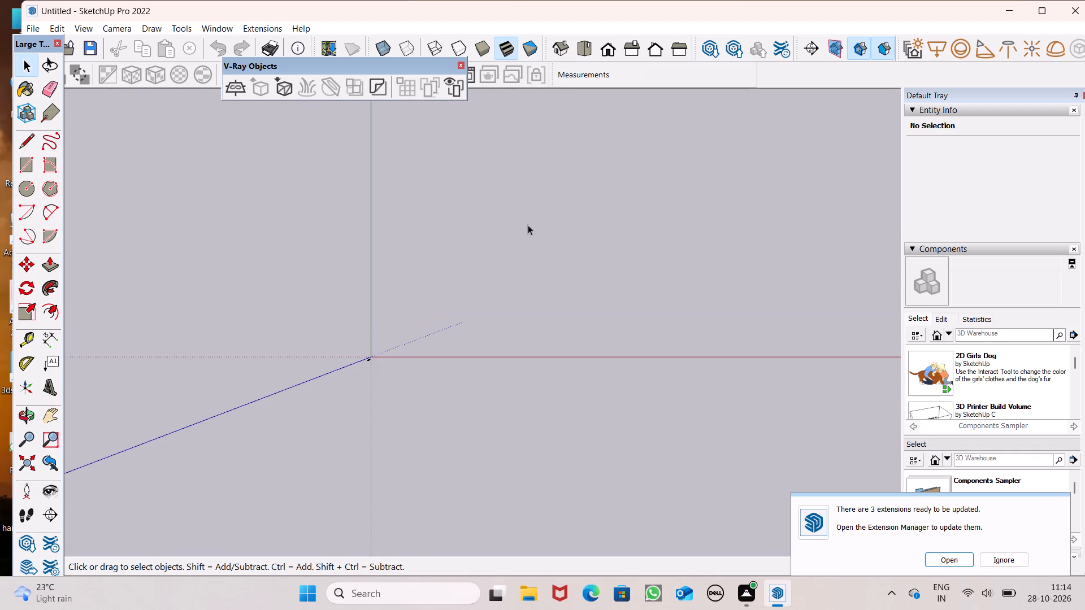
scroll(397, 204, up, 5)
scroll(240, 283, up, 7)
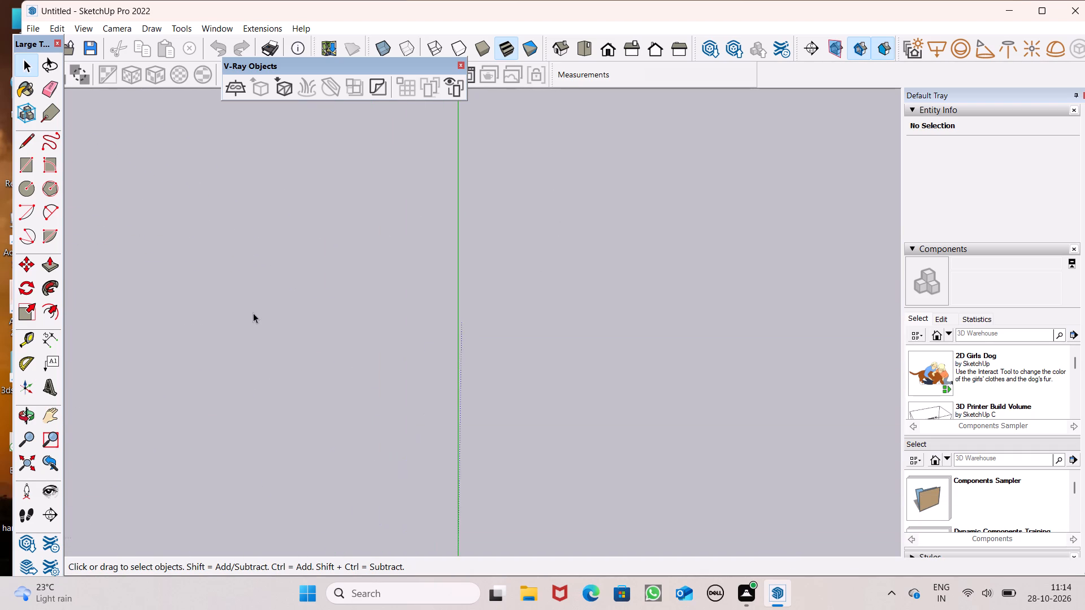
scroll(301, 311, down, 5)
scroll(542, 482, up, 1)
scroll(615, 539, up, 2)
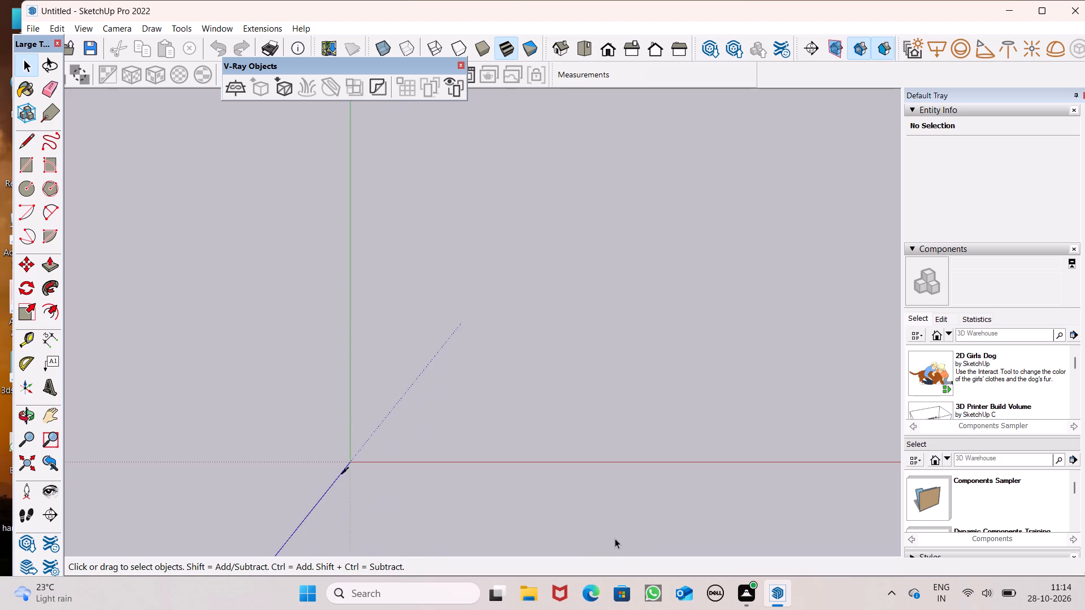
scroll(613, 539, up, 1)
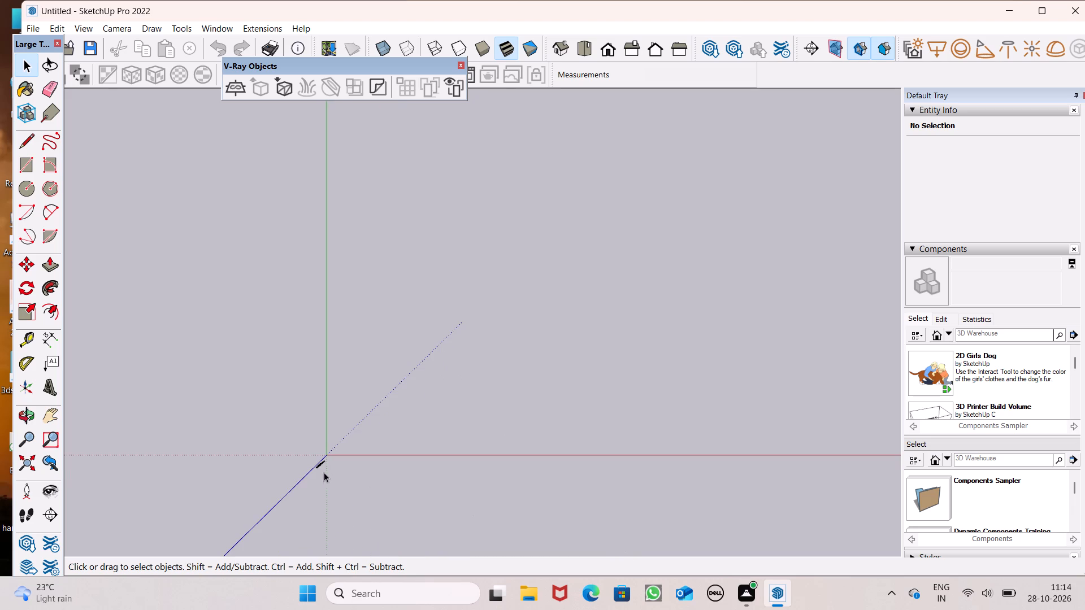
scroll(313, 452, up, 4)
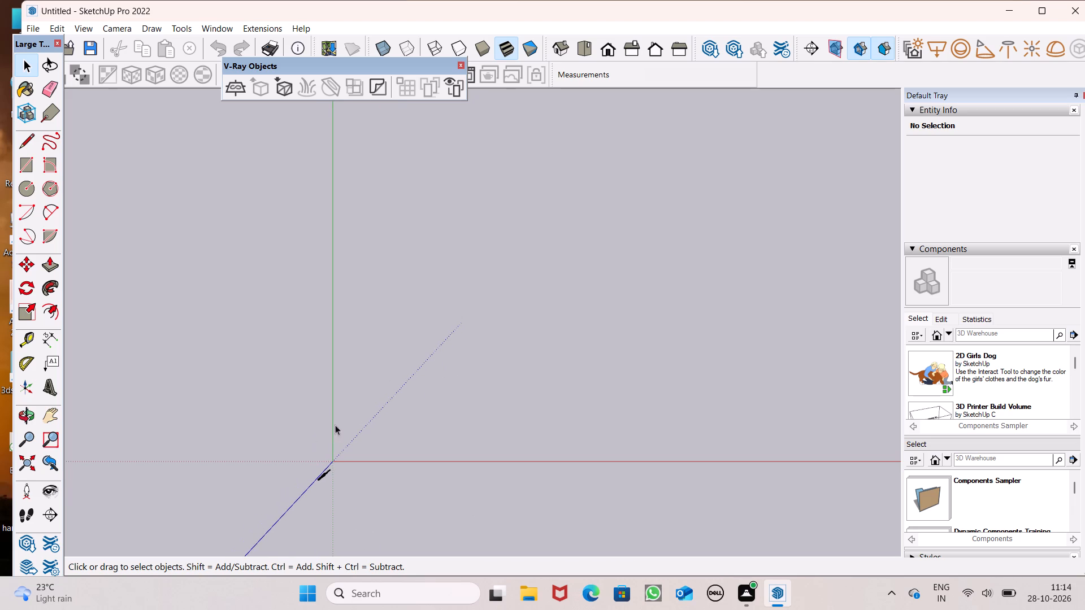
scroll(375, 379, up, 4)
scroll(389, 493, up, 1)
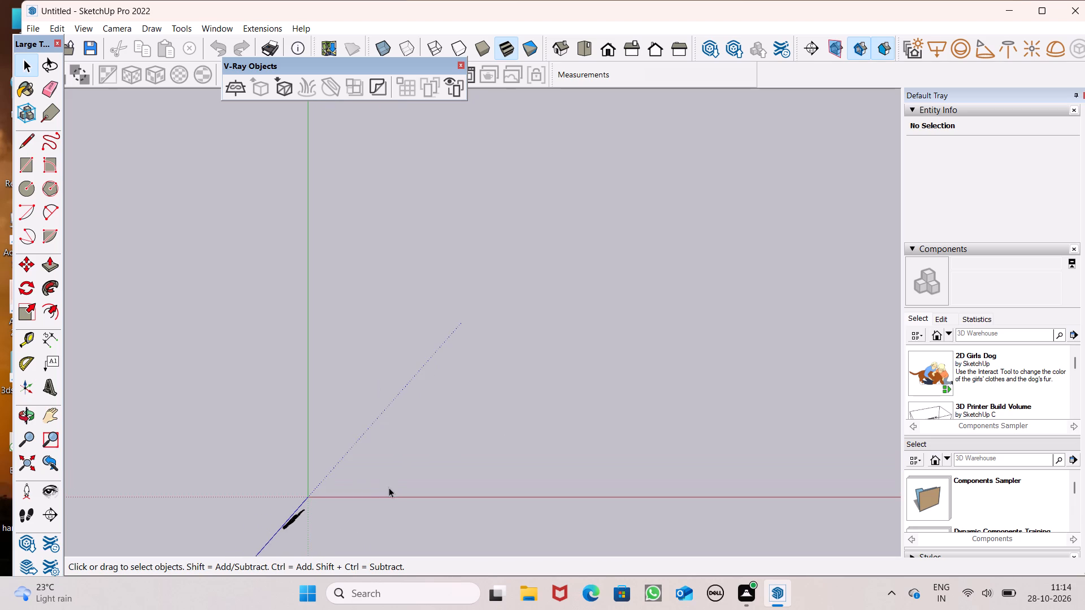
scroll(345, 502, down, 4)
scroll(462, 480, up, 3)
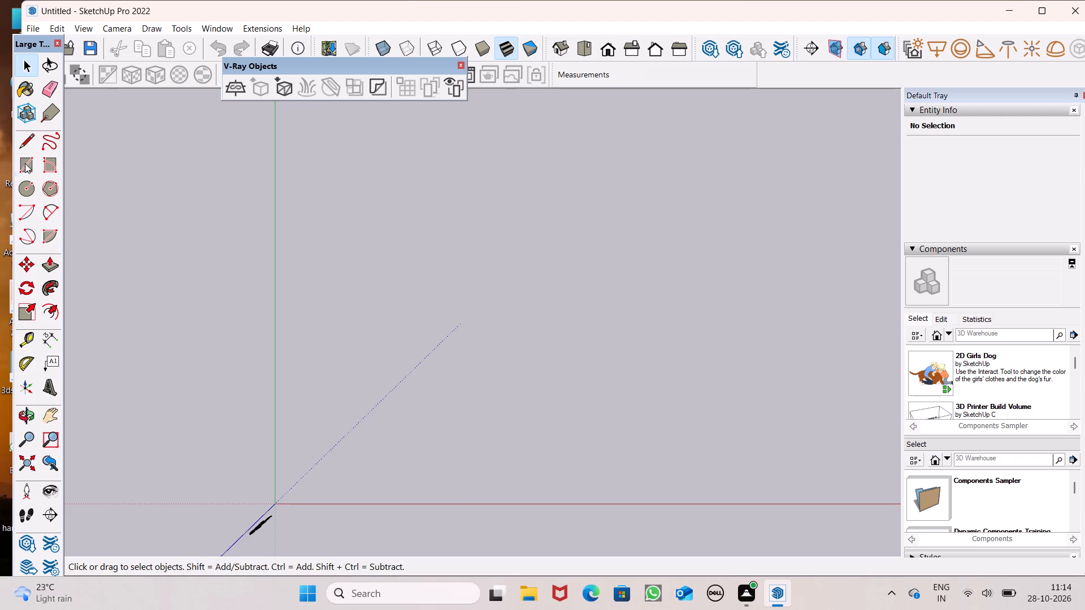
click(25, 163)
click(378, 142)
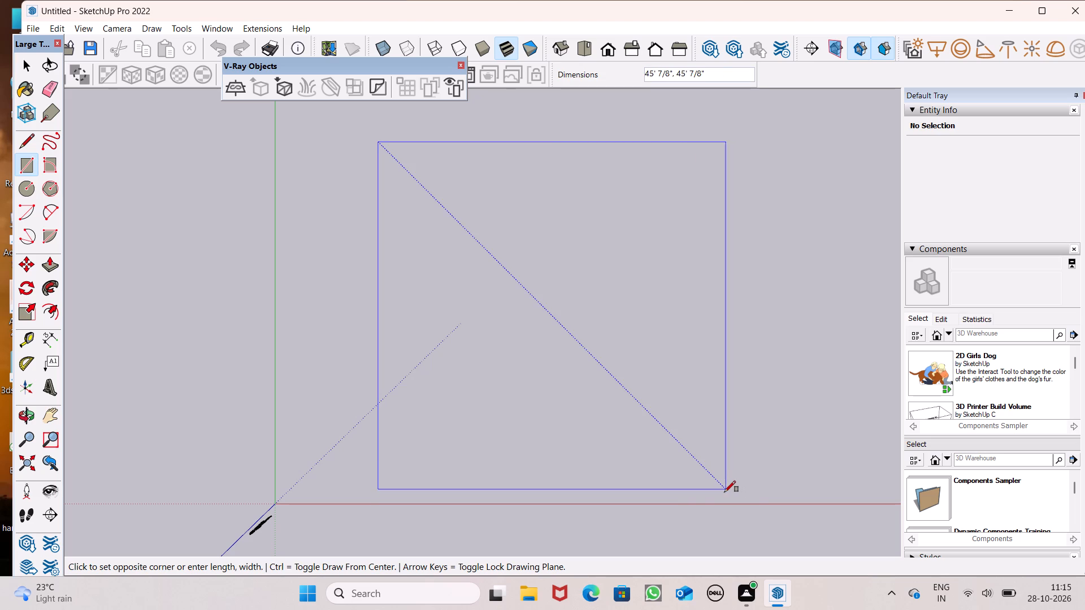
key(4)
text(0',)
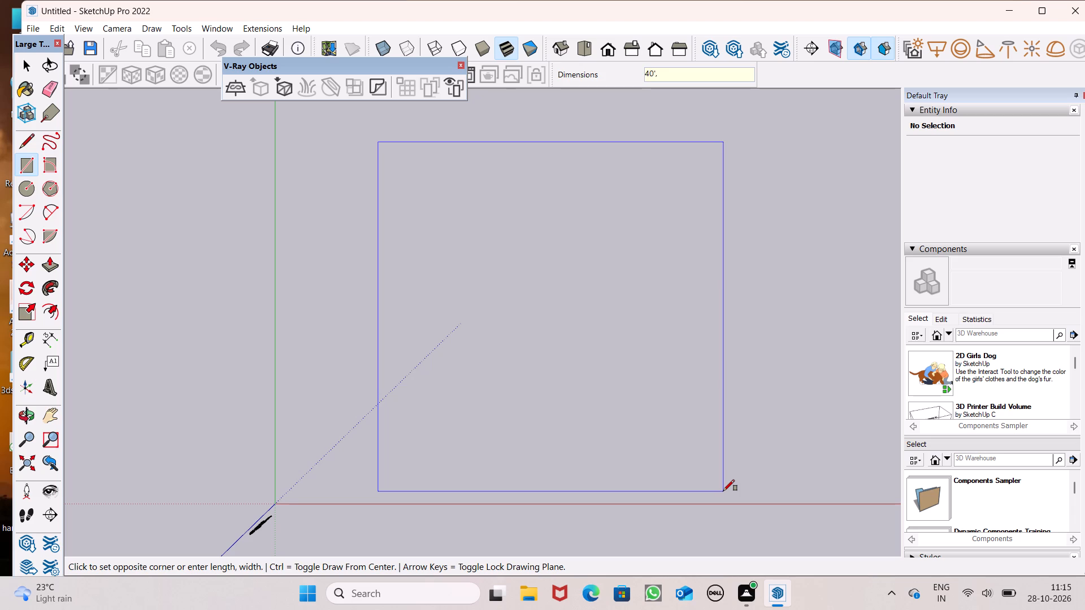
text(40',)
text(35')
key(Return)
key(space)
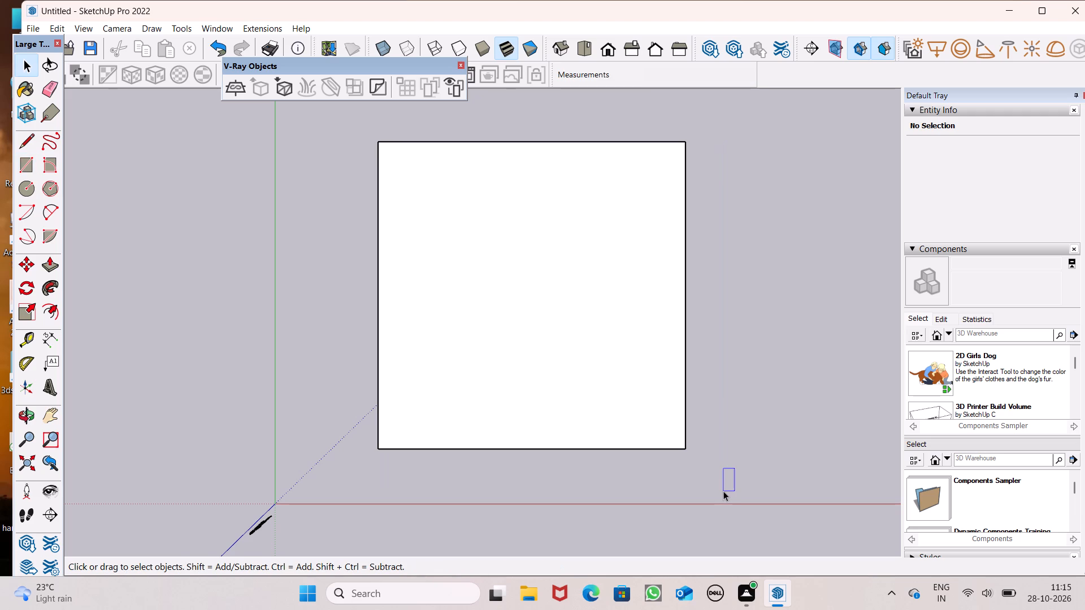
Move the whole square, face and edges, along the green axis, farther away from the red axis.
scroll(194, 172, down, 12)
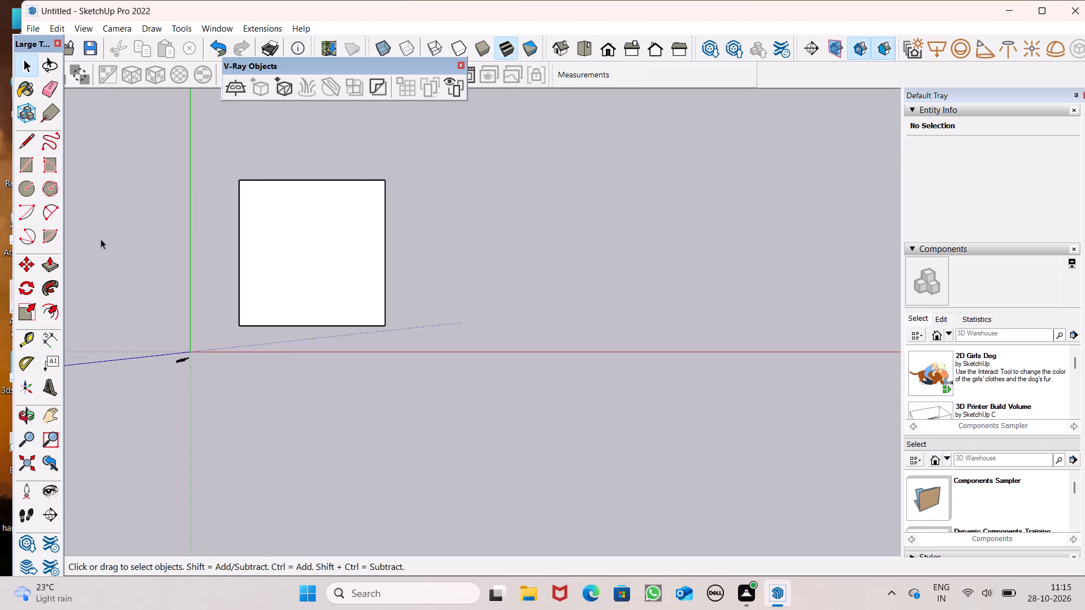
scroll(403, 160, down, 6)
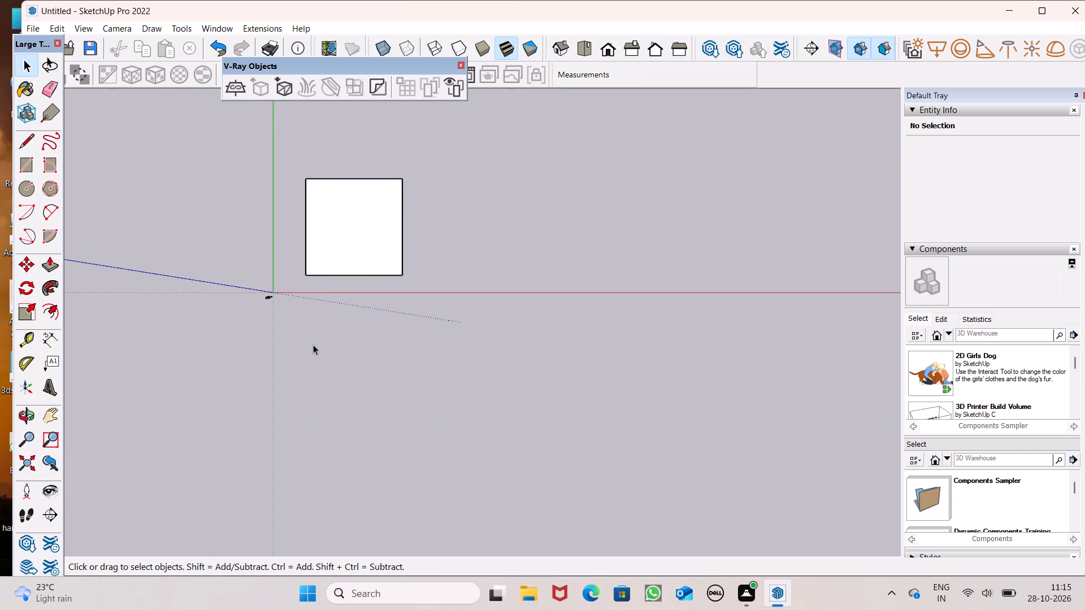
scroll(48, 26, down, 6)
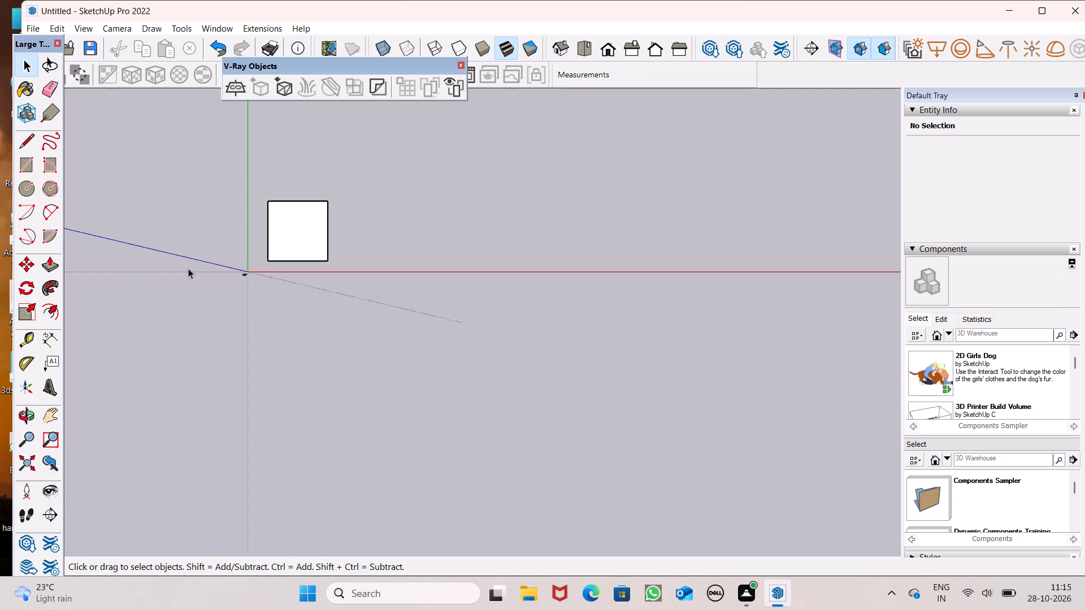
scroll(188, 268, down, 1)
scroll(453, 334, down, 6)
scroll(356, 274, up, 8)
scroll(820, 239, down, 6)
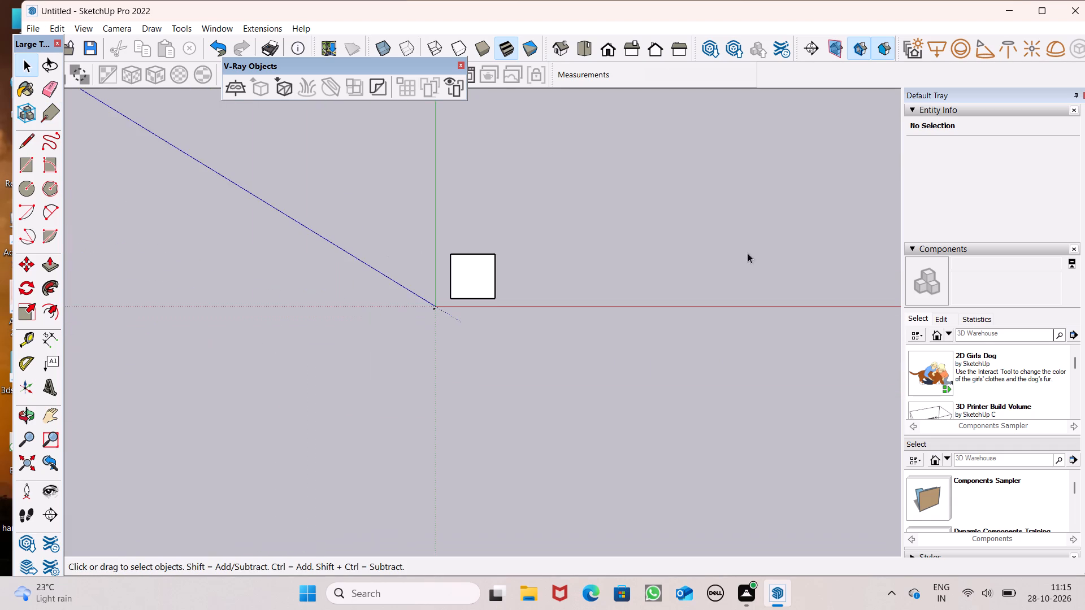
scroll(731, 253, up, 6)
scroll(760, 186, down, 5)
scroll(397, 184, up, 7)
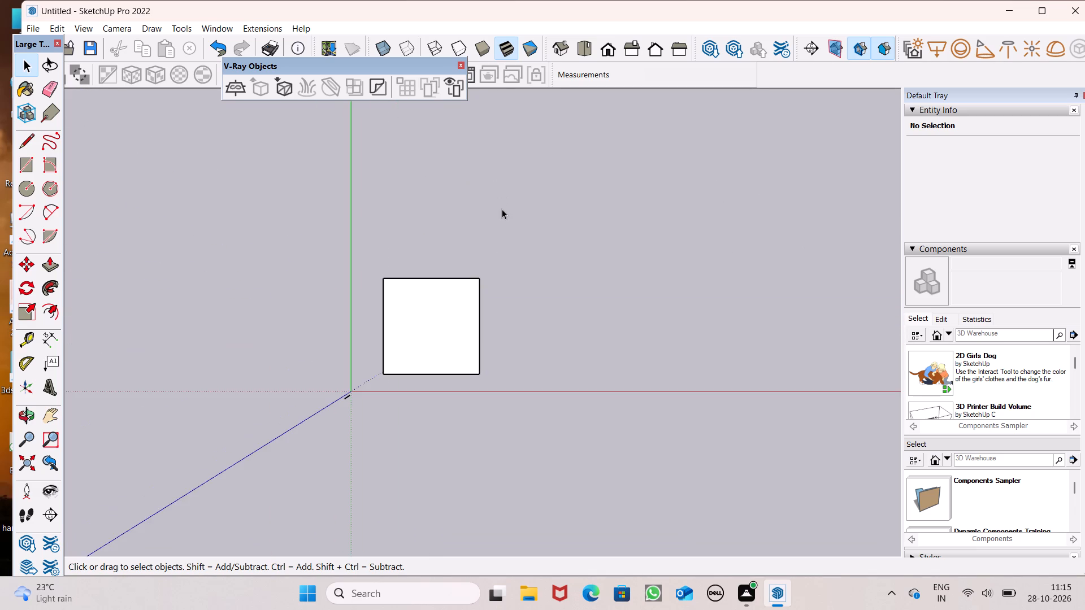
scroll(502, 209, down, 1)
scroll(452, 304, up, 8)
scroll(448, 290, down, 2)
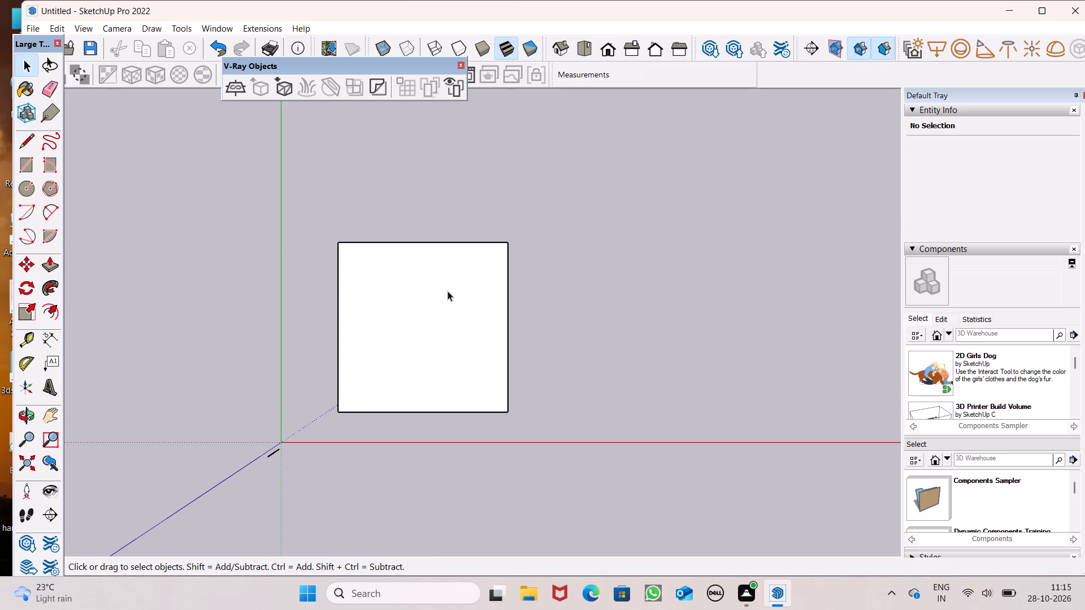
double_click(448, 286)
key(m)
key(Return)
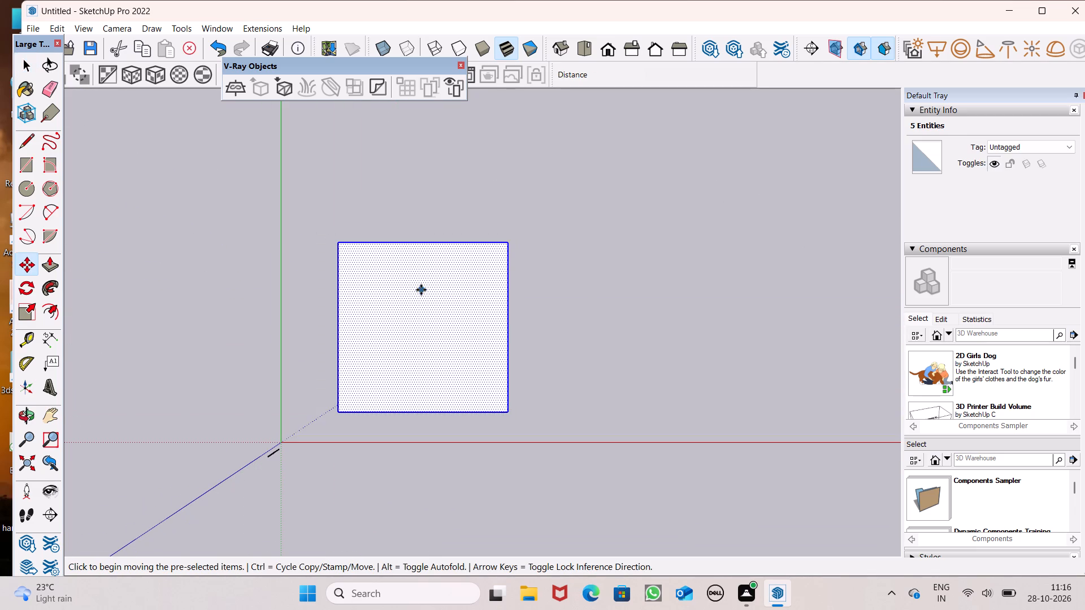
drag(415, 318, 409, 219)
key(space)
click(624, 372)
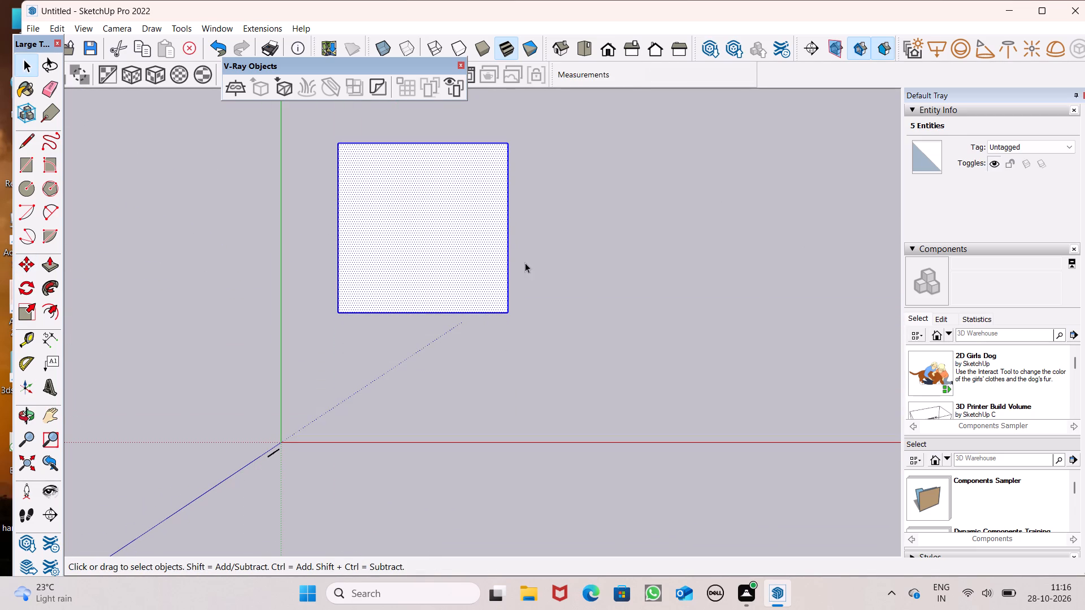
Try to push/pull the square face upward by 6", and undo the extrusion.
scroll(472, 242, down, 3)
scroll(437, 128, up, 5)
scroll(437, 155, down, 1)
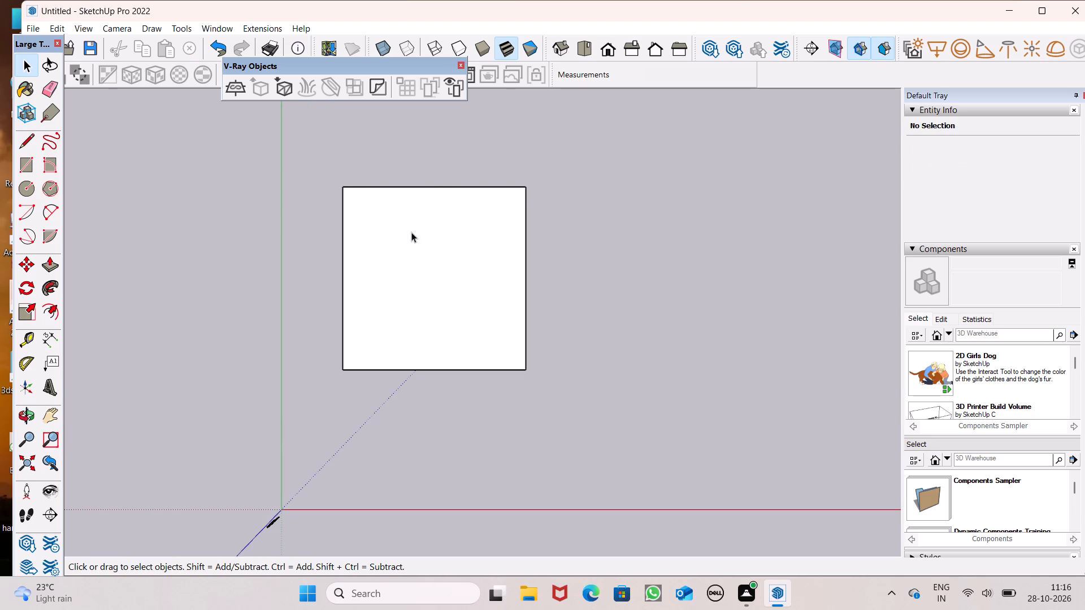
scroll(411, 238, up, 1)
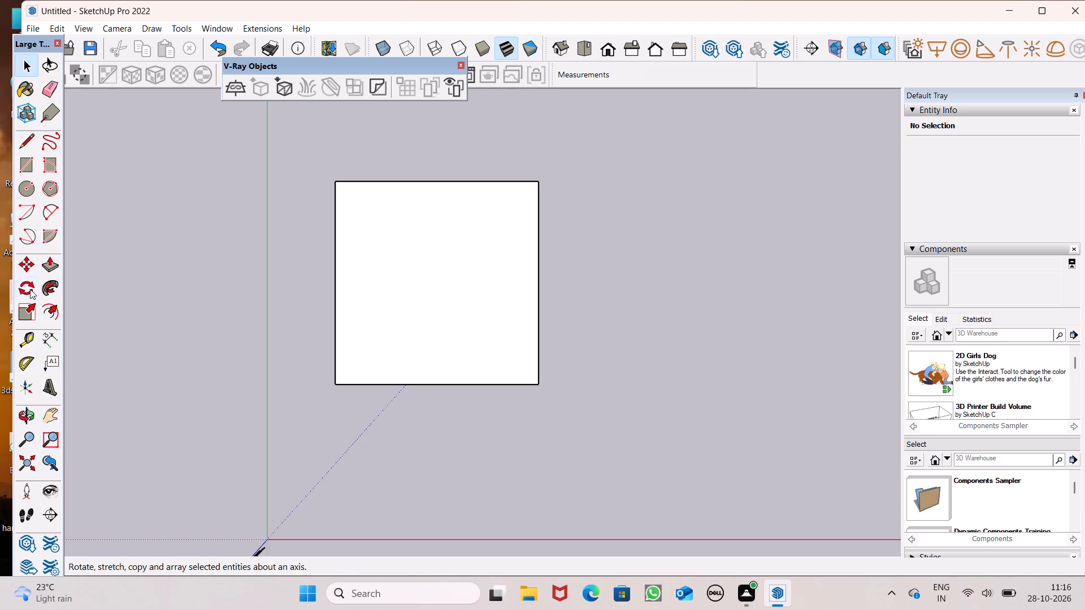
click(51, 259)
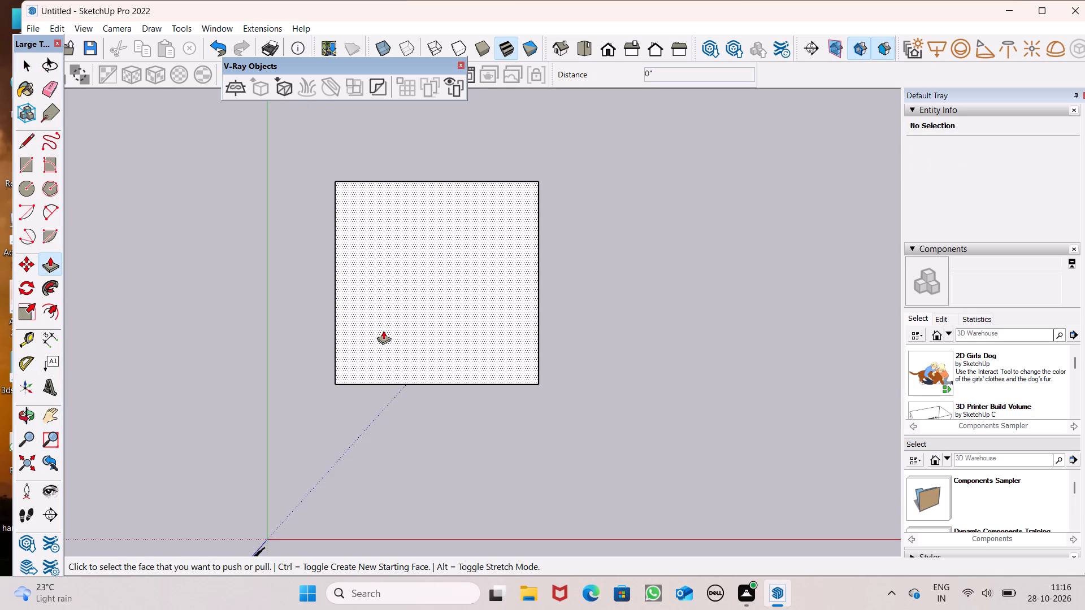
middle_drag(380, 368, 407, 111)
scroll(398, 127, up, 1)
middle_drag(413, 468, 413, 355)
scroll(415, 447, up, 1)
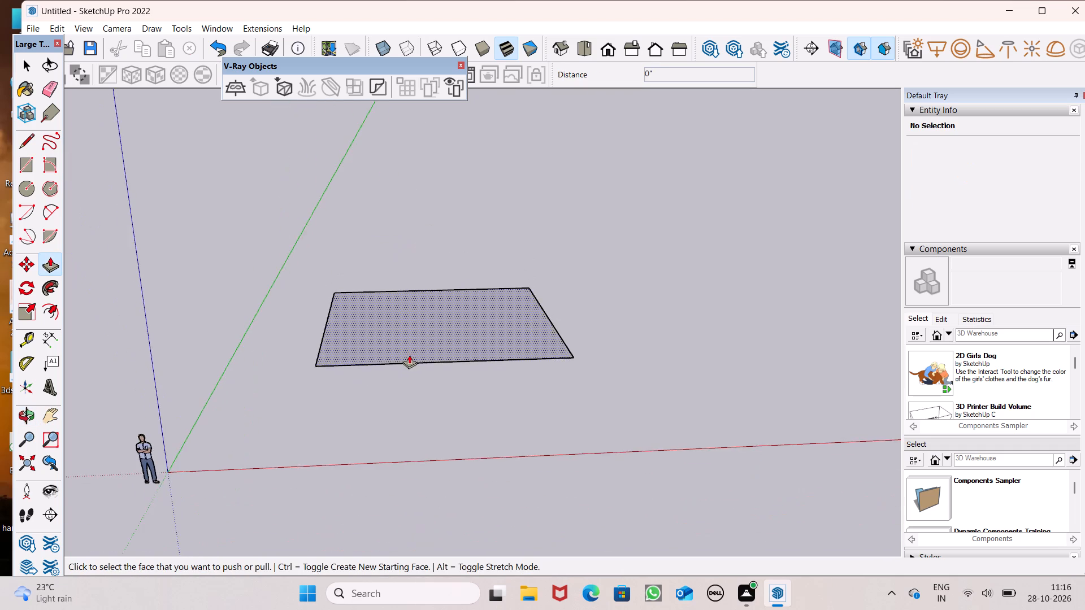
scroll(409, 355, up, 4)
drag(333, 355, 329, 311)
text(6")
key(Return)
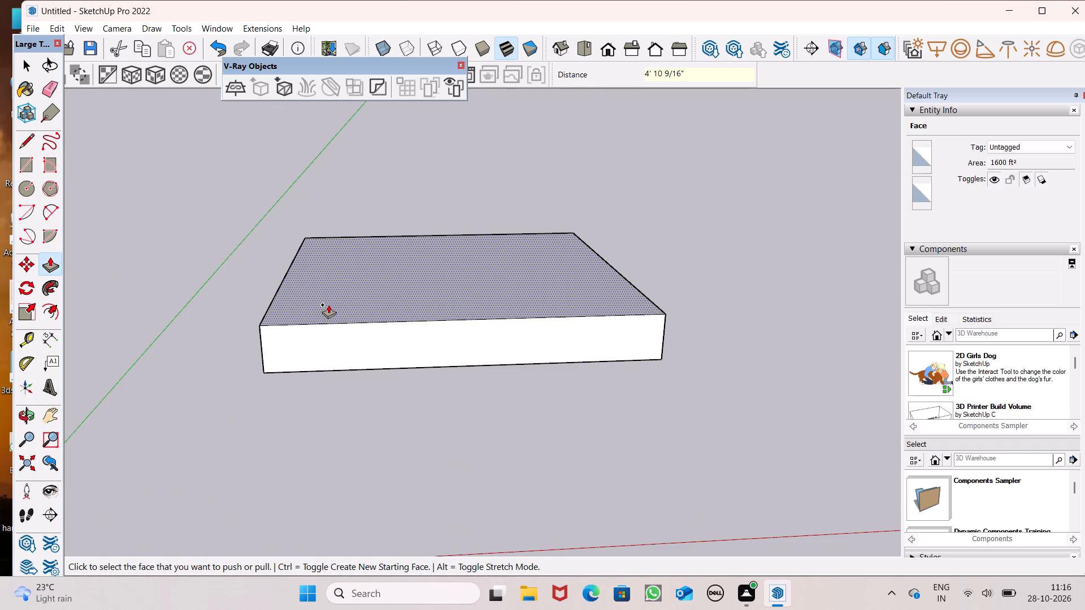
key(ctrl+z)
Push/Pull the square face upward by 6" to form a thin slab.
drag(385, 333, 385, 311)
key(5)
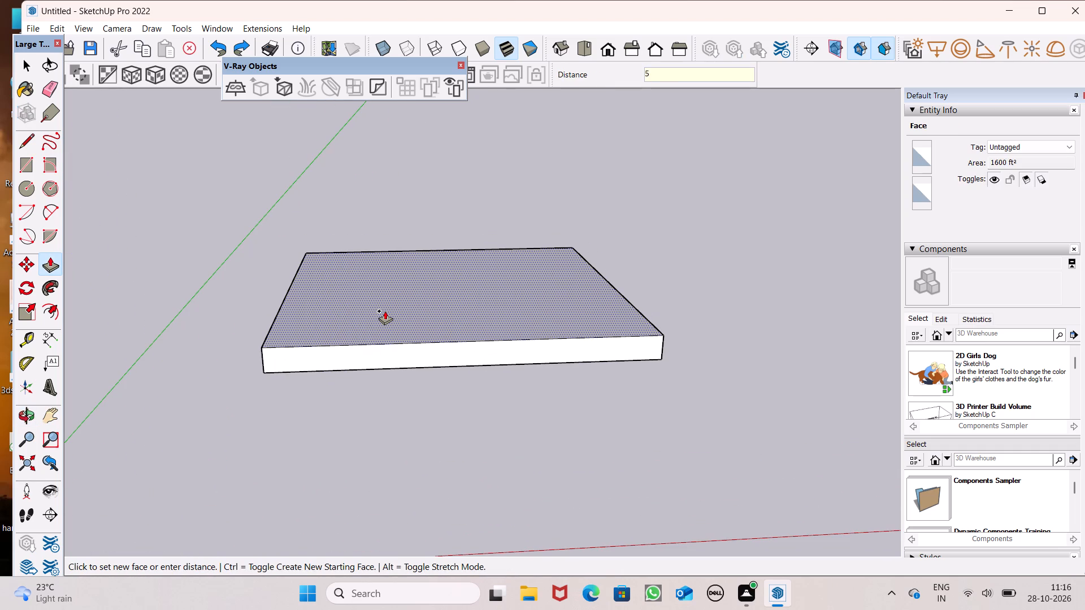
drag(385, 311, 381, 316)
key(BackSpace)
text(6")
drag(381, 316, 381, 316)
key(Return)
key(space)
Examine the slab's top face and front edge from several angles.
scroll(375, 299, down, 4)
middle_drag(412, 337, 402, 461)
scroll(412, 337, up, 1)
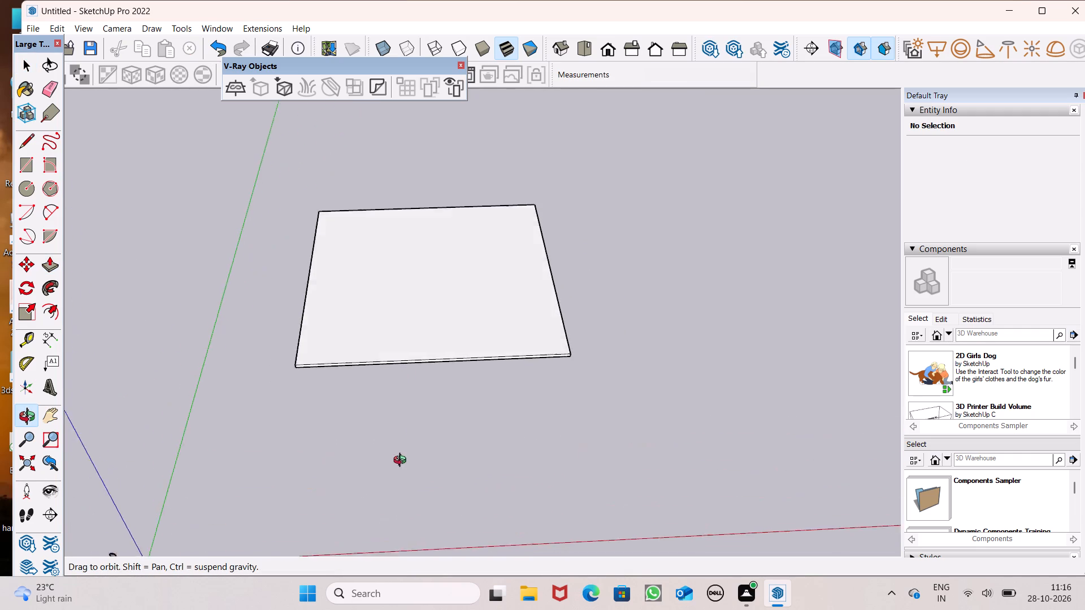
middle_drag(402, 461, 391, 530)
scroll(454, 282, down, 3)
scroll(459, 291, up, 1)
middle_drag(459, 296, 453, 374)
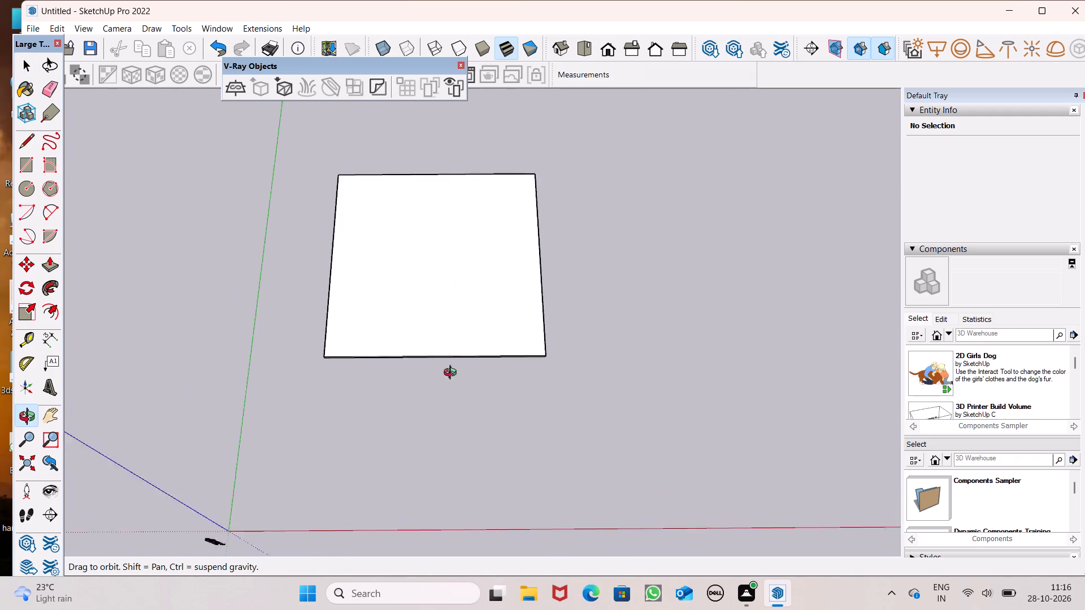
middle_drag(453, 374, 475, 354)
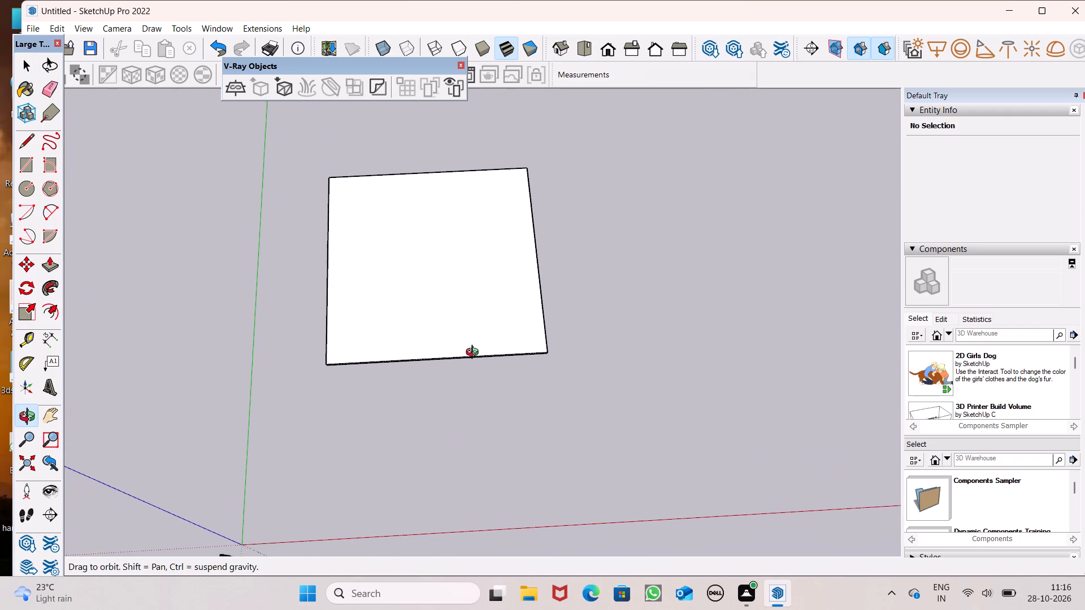
middle_drag(475, 354, 480, 336)
scroll(464, 277, up, 3)
scroll(652, 342, down, 1)
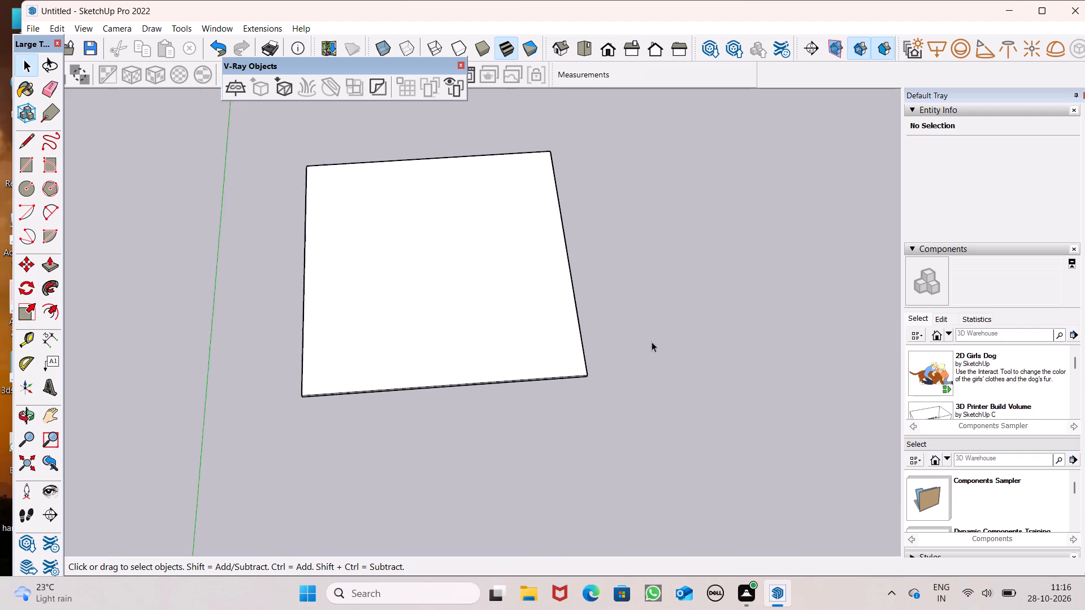
scroll(652, 342, down, 1)
middle_drag(701, 355, 695, 302)
scroll(699, 356, up, 1)
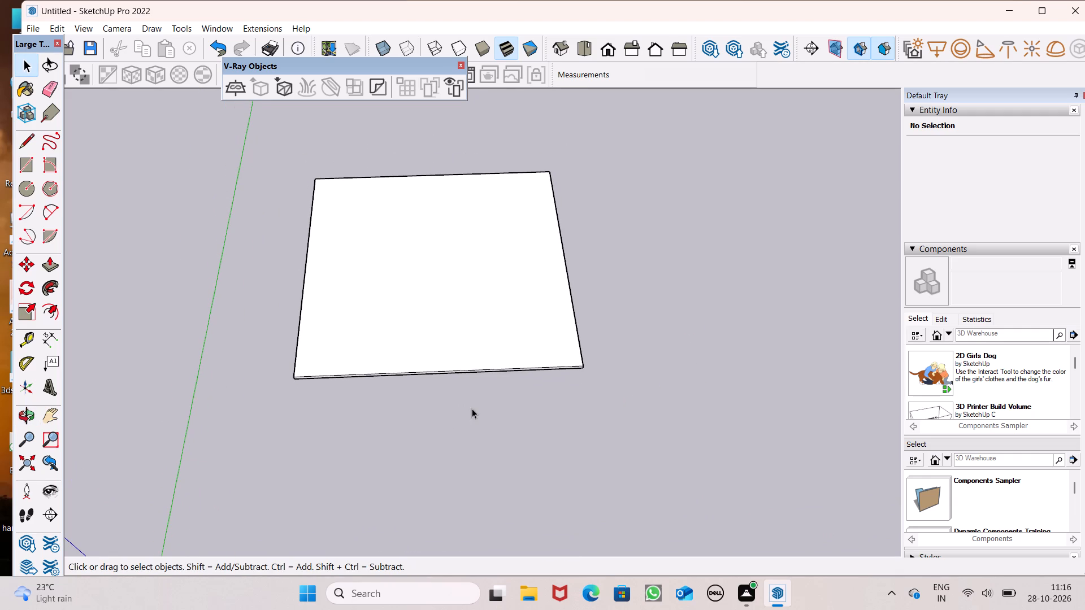
scroll(409, 324, down, 2)
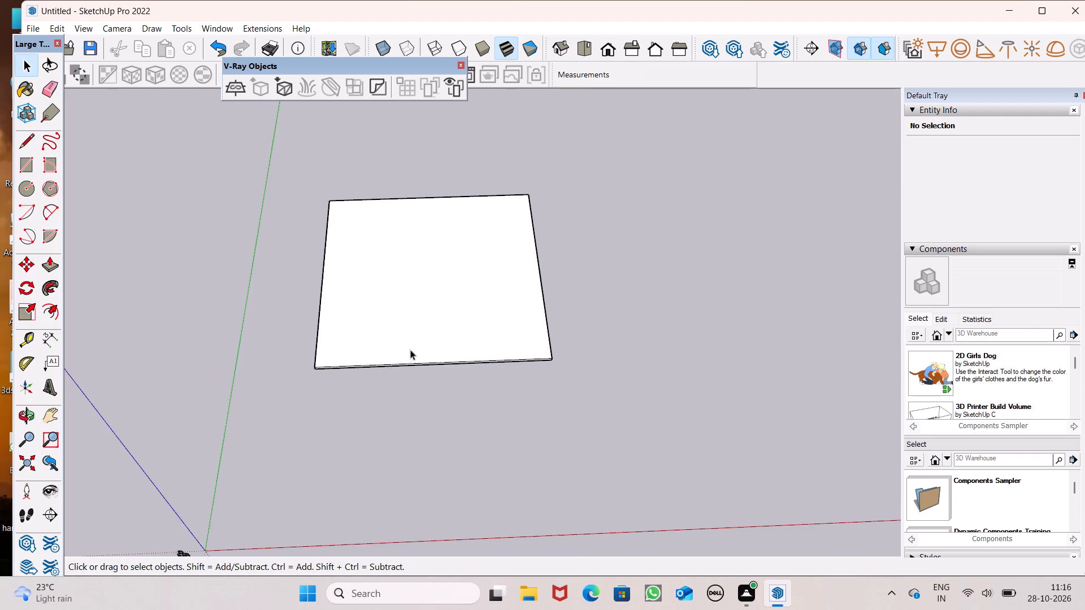
middle_click(444, 390)
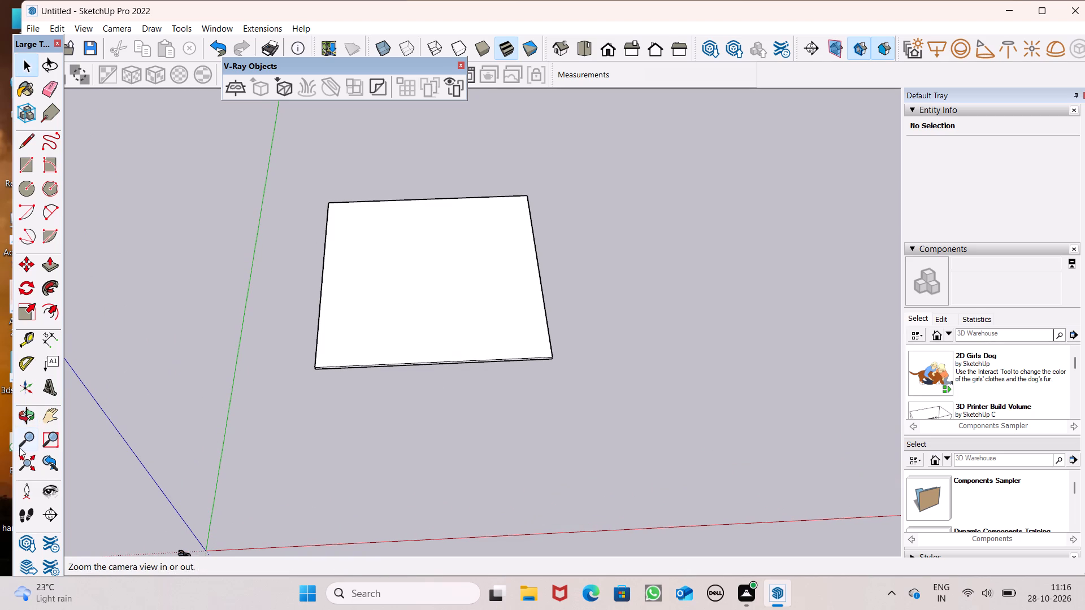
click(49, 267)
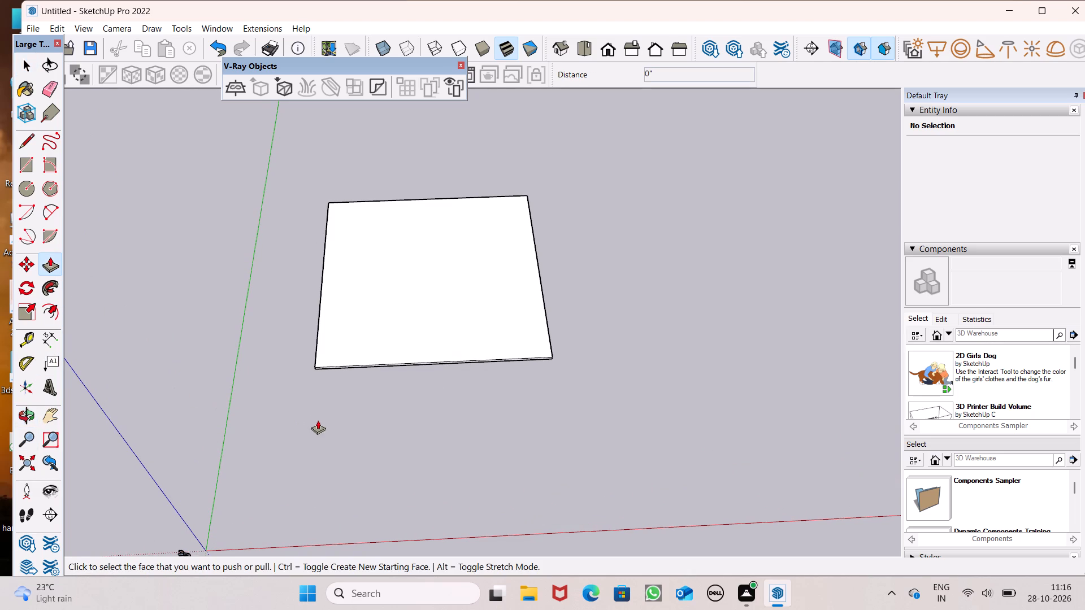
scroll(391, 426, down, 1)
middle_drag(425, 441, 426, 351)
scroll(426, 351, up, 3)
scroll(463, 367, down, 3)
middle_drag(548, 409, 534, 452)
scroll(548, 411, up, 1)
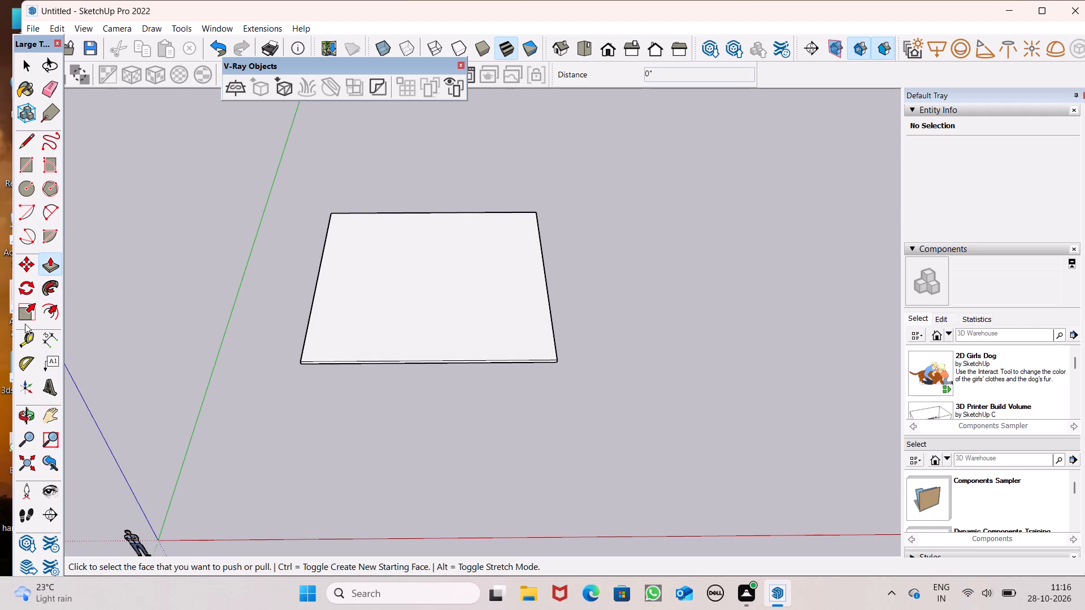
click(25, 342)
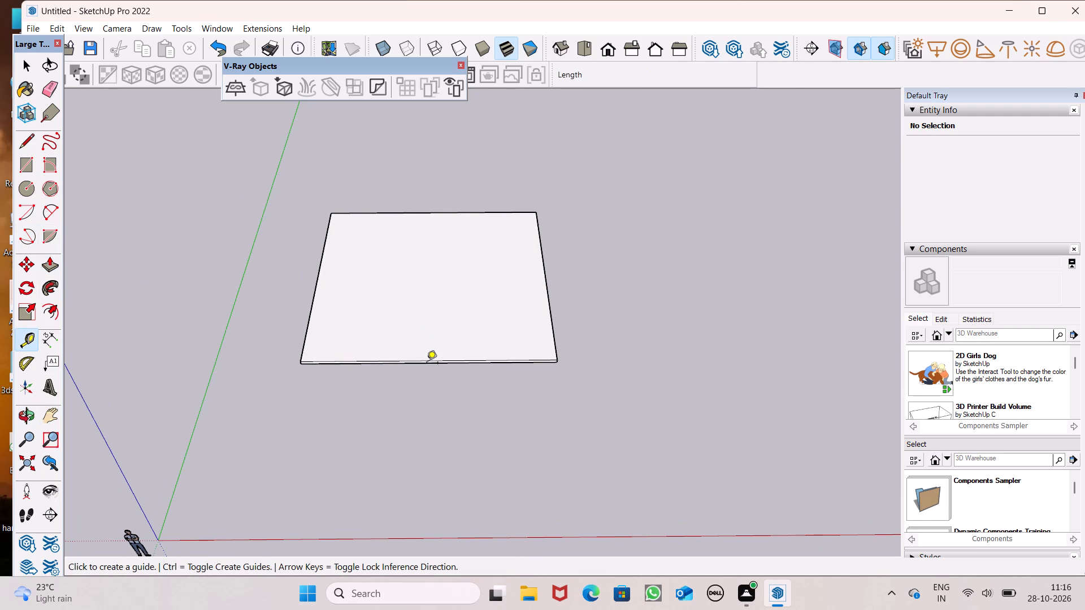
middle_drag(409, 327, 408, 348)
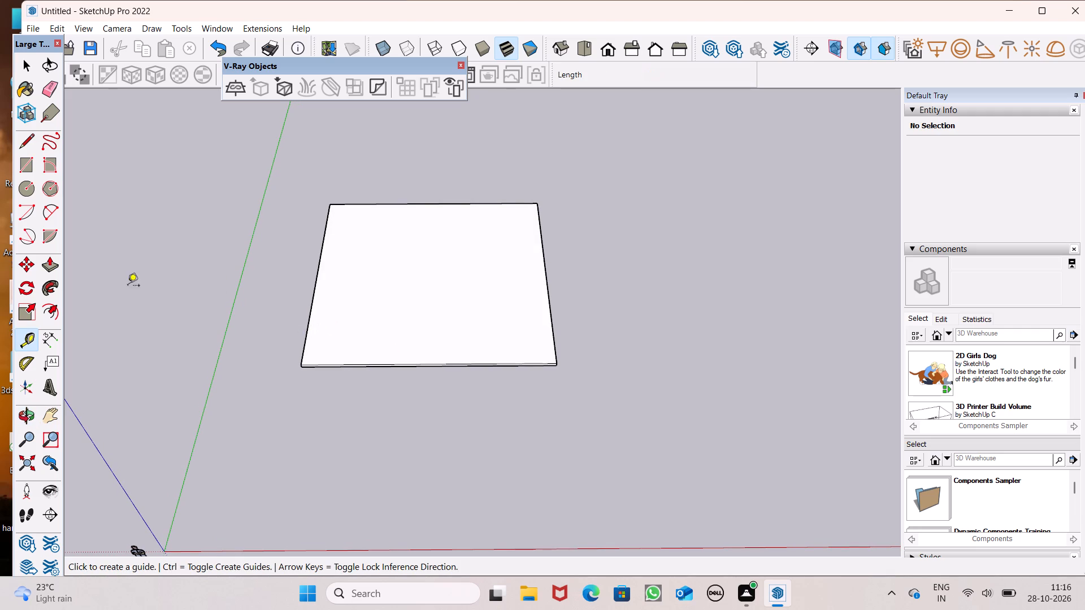
Offset the slab's top face outline inward by 9" to form a border strip around it.
click(50, 314)
drag(371, 219, 374, 228)
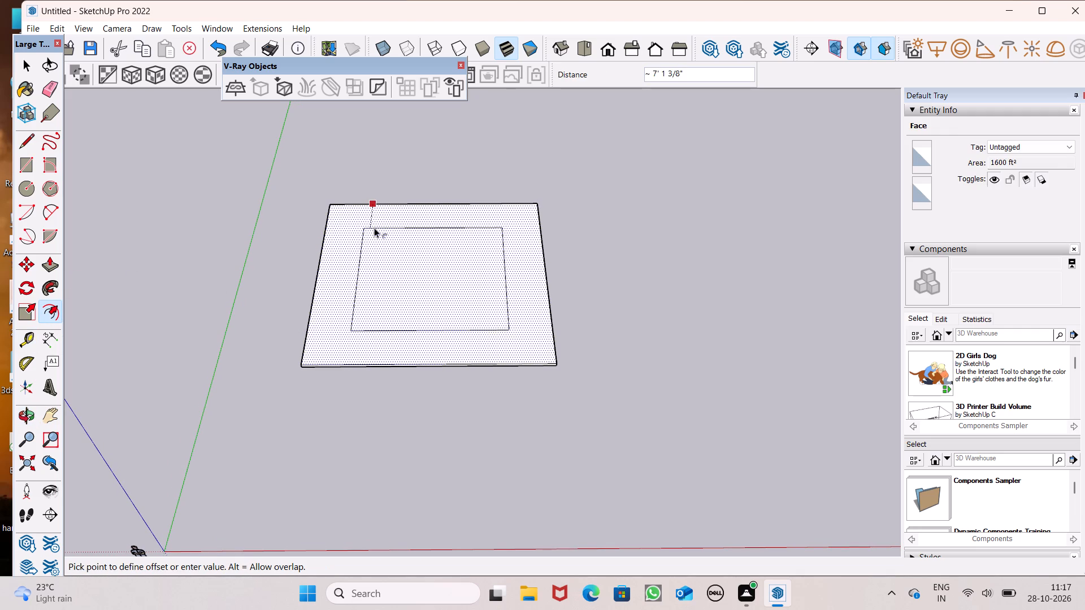
drag(374, 228, 377, 238)
text(9")
key(Return)
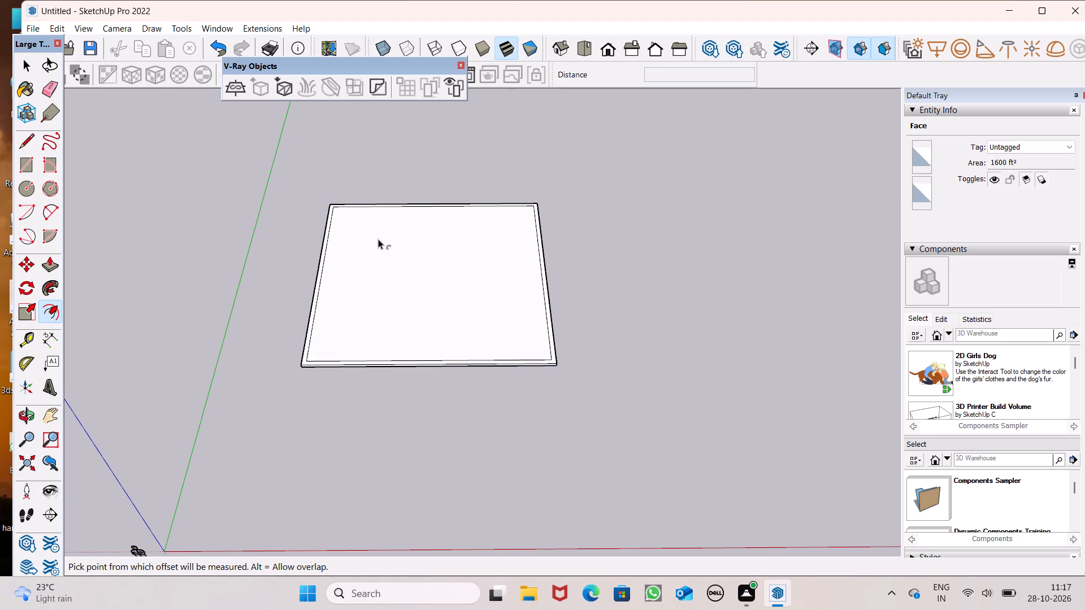
key(space)
click(289, 198)
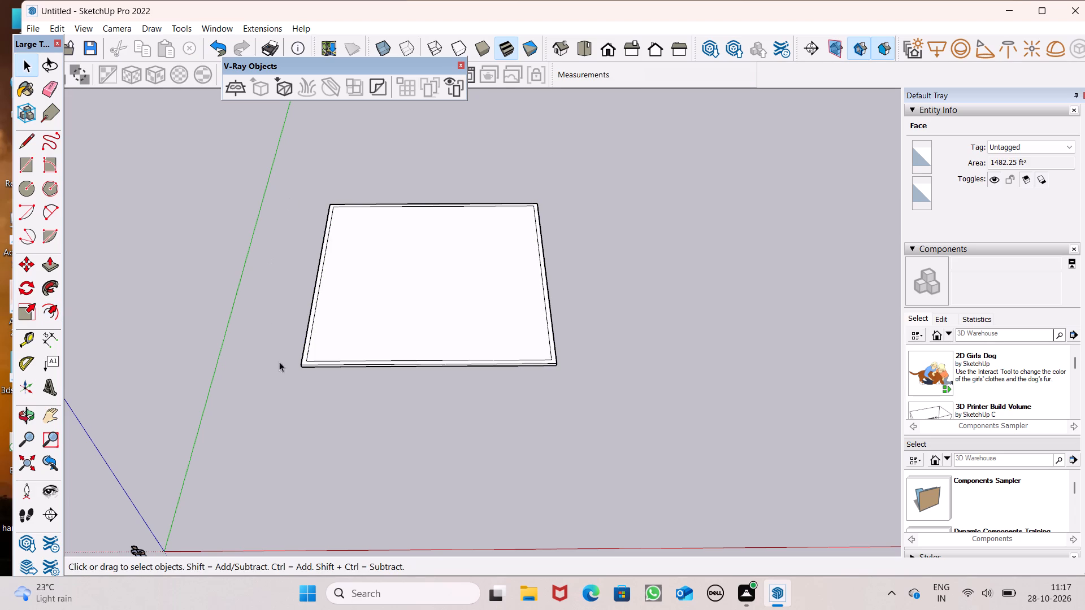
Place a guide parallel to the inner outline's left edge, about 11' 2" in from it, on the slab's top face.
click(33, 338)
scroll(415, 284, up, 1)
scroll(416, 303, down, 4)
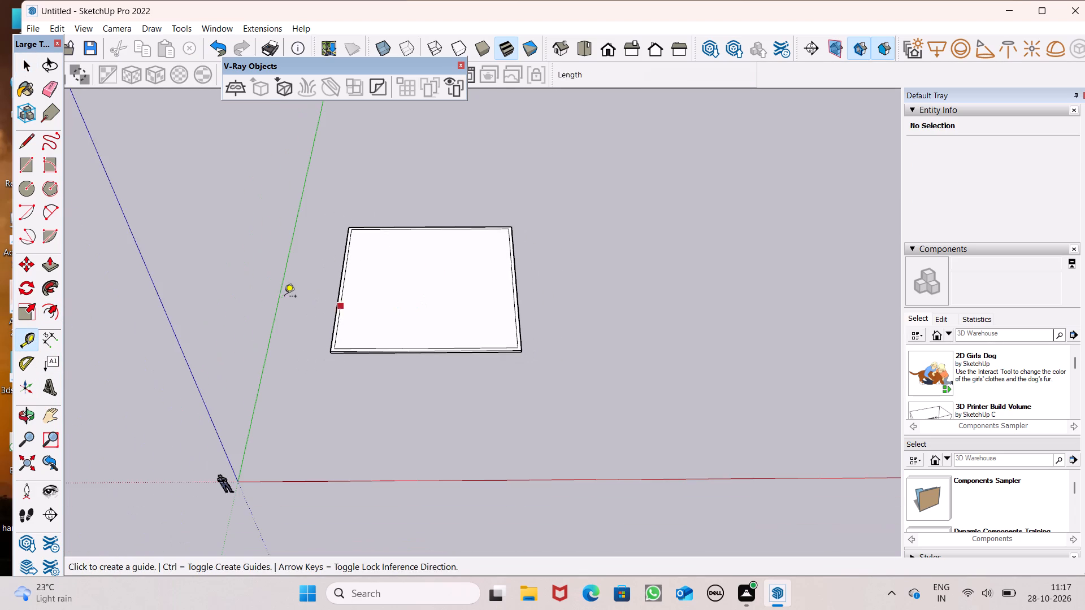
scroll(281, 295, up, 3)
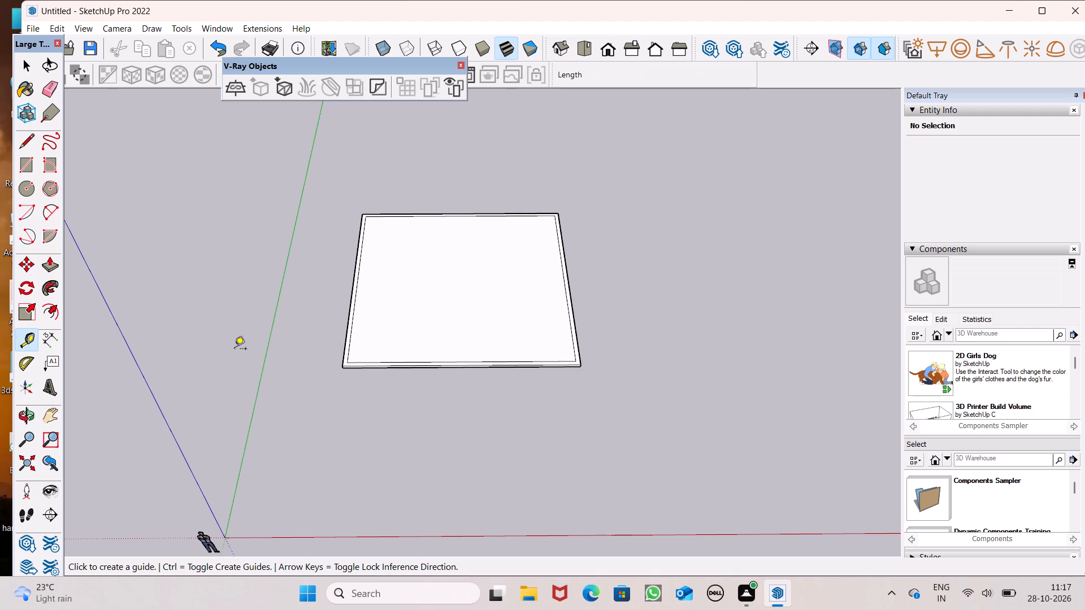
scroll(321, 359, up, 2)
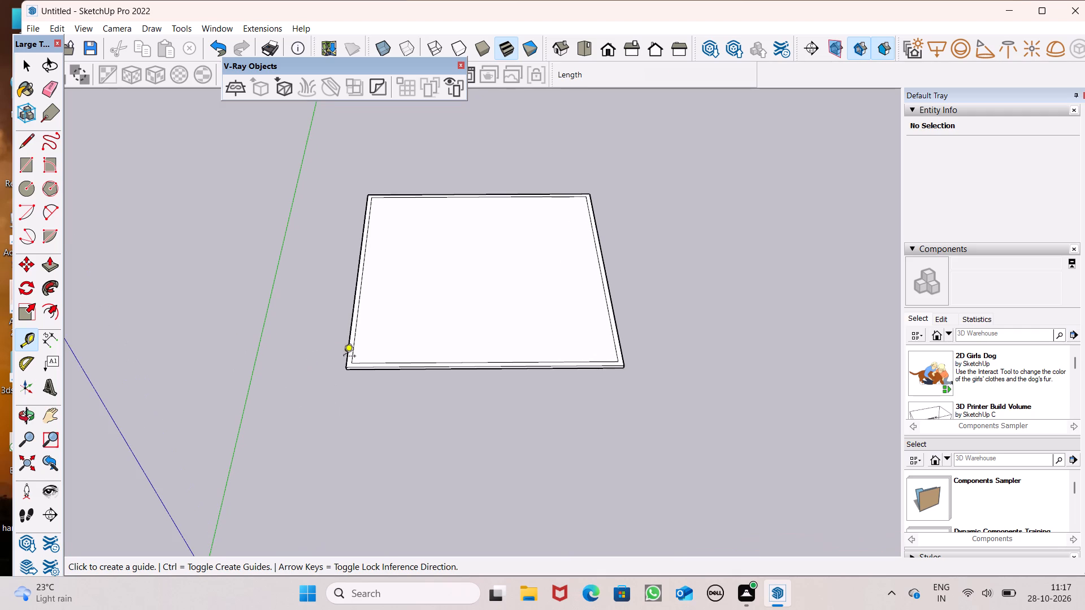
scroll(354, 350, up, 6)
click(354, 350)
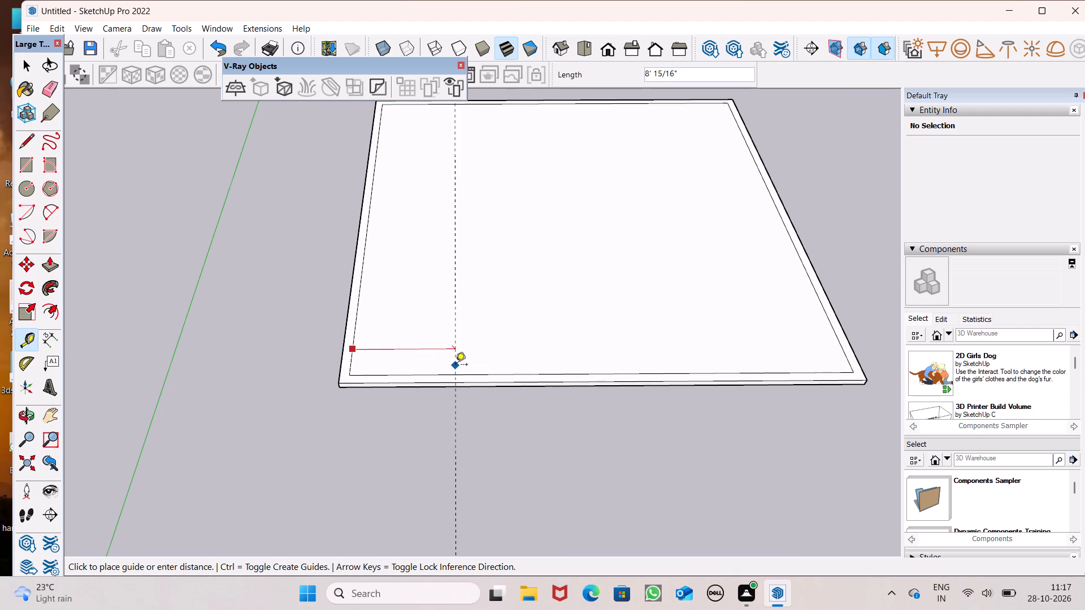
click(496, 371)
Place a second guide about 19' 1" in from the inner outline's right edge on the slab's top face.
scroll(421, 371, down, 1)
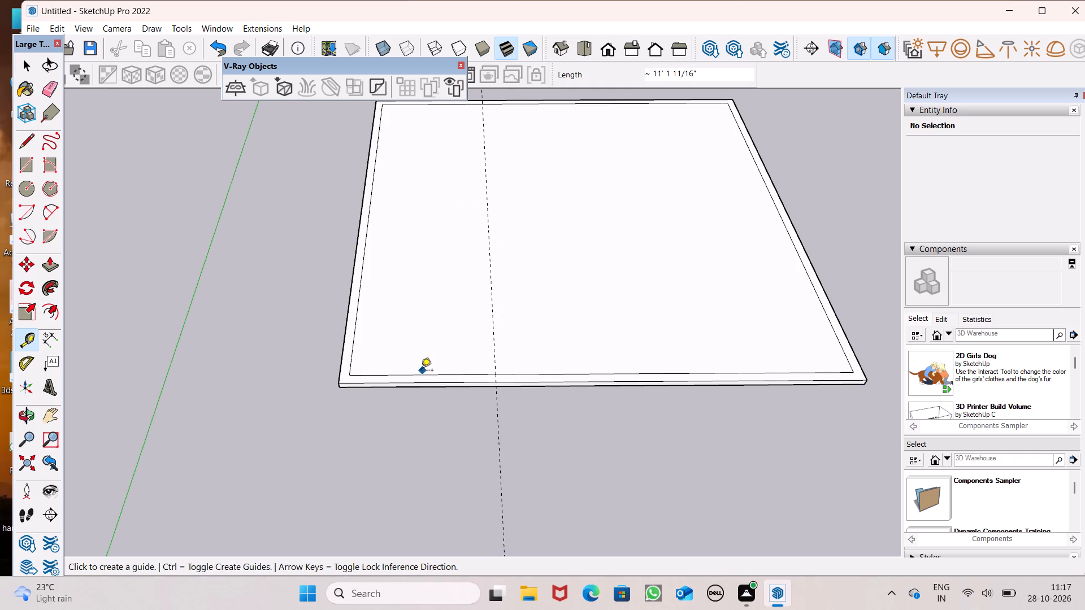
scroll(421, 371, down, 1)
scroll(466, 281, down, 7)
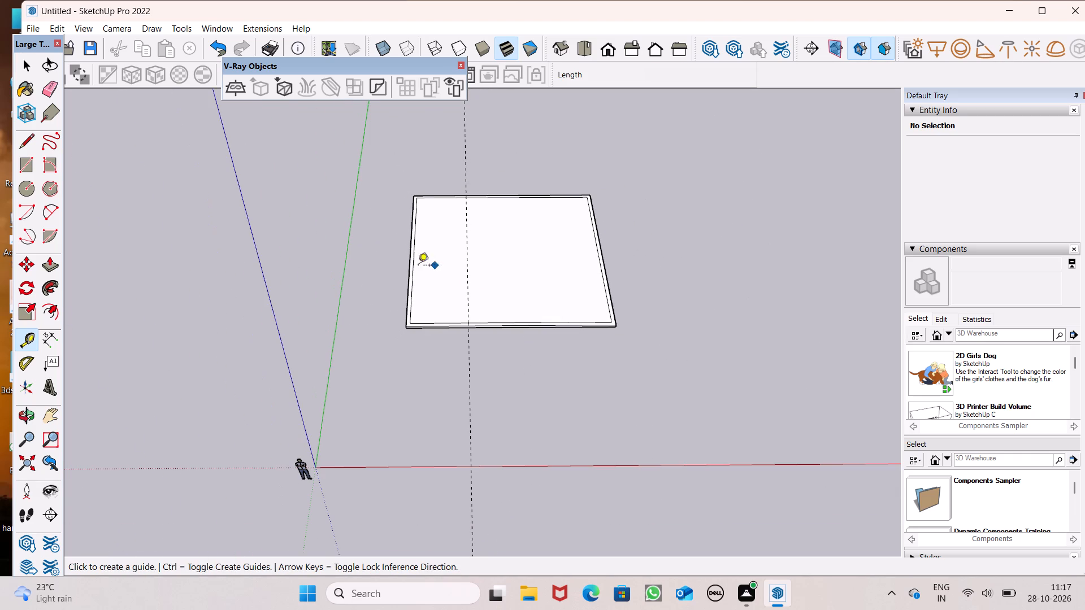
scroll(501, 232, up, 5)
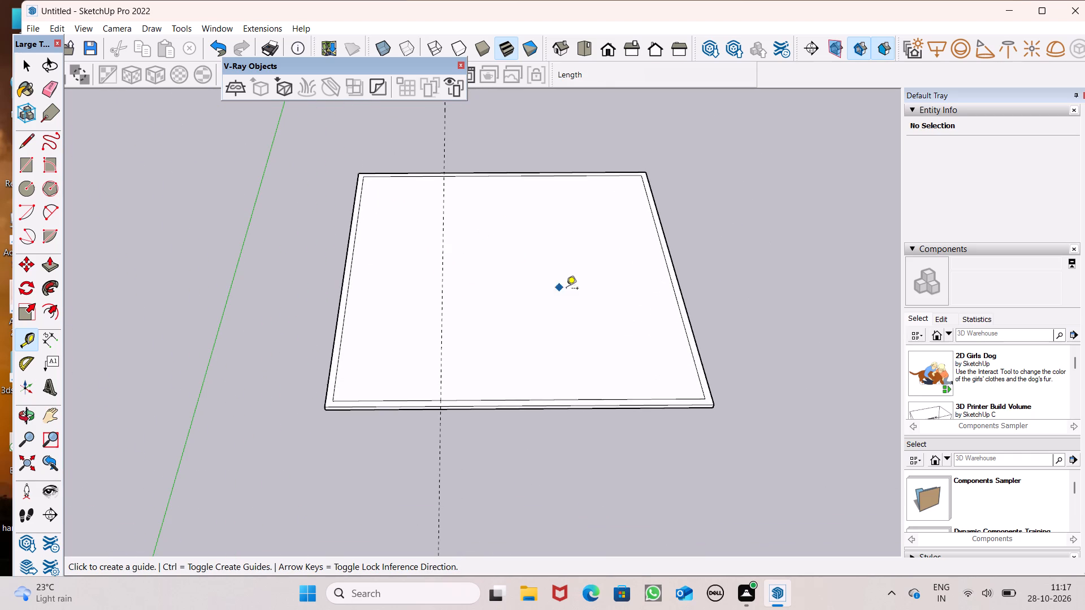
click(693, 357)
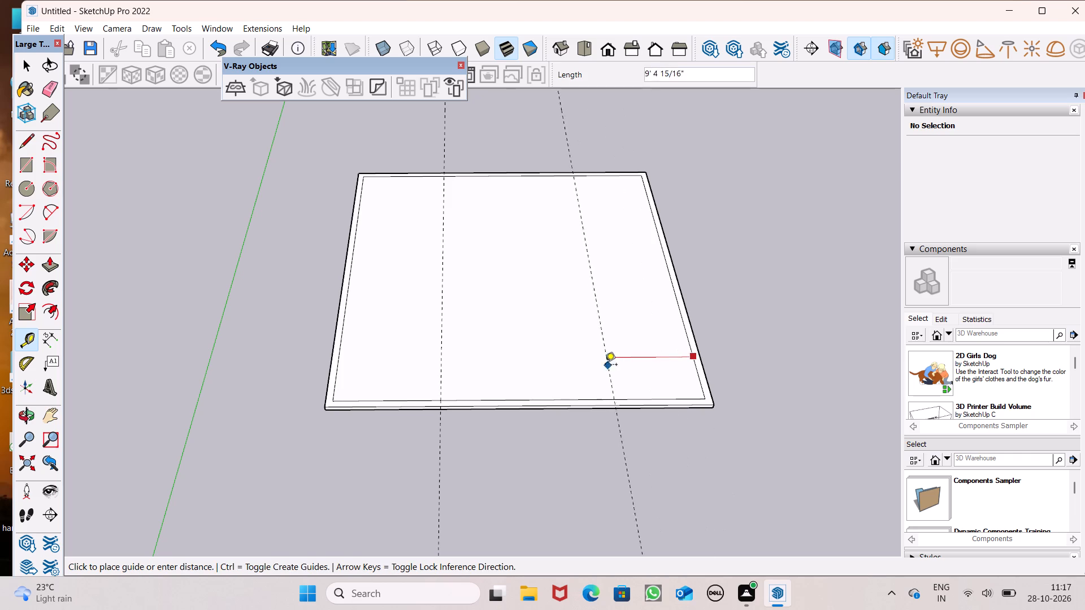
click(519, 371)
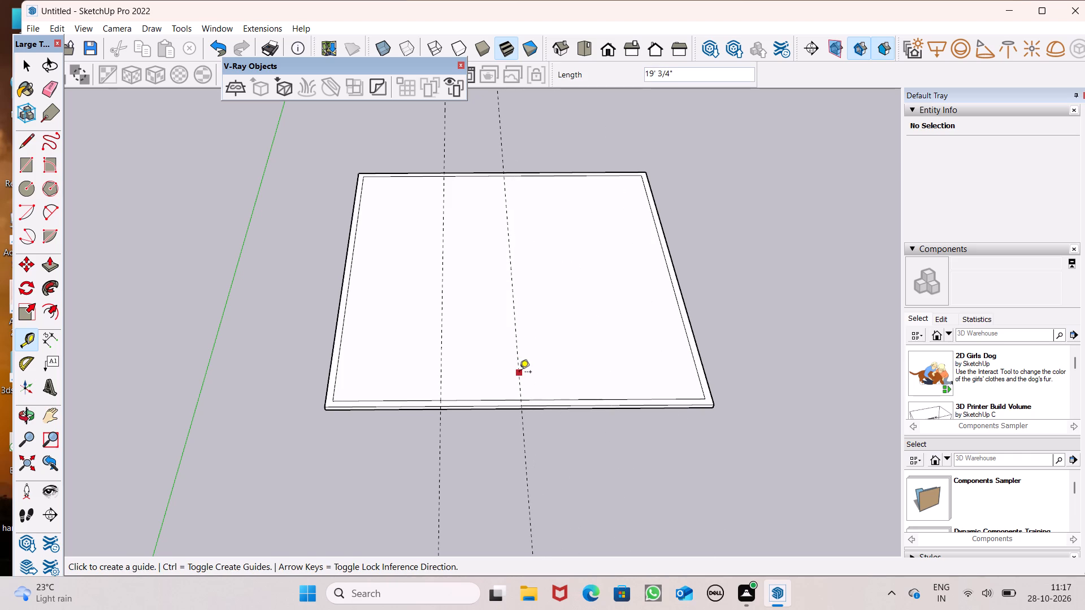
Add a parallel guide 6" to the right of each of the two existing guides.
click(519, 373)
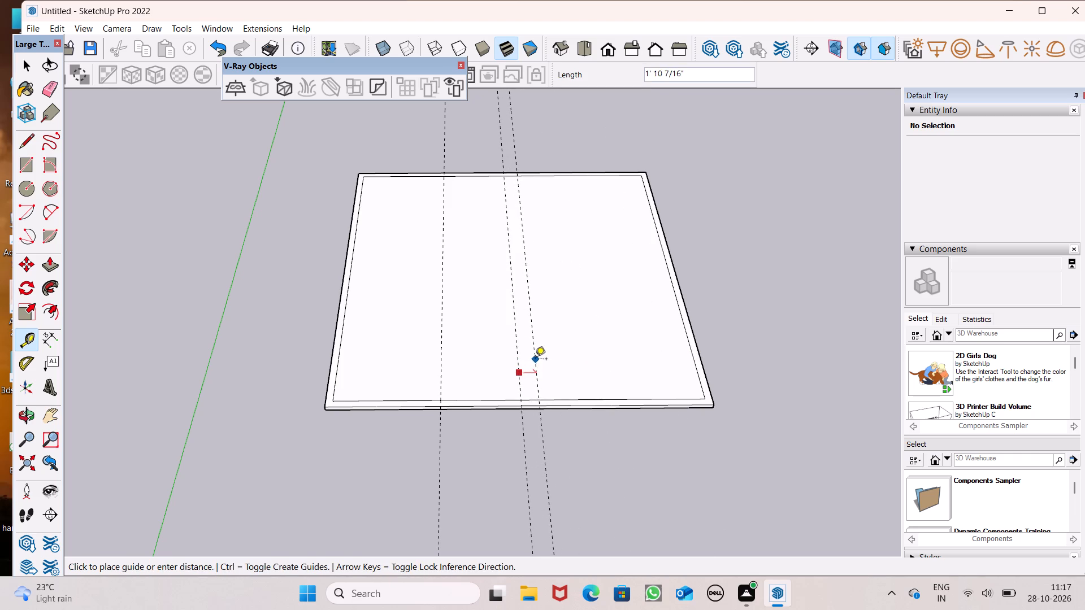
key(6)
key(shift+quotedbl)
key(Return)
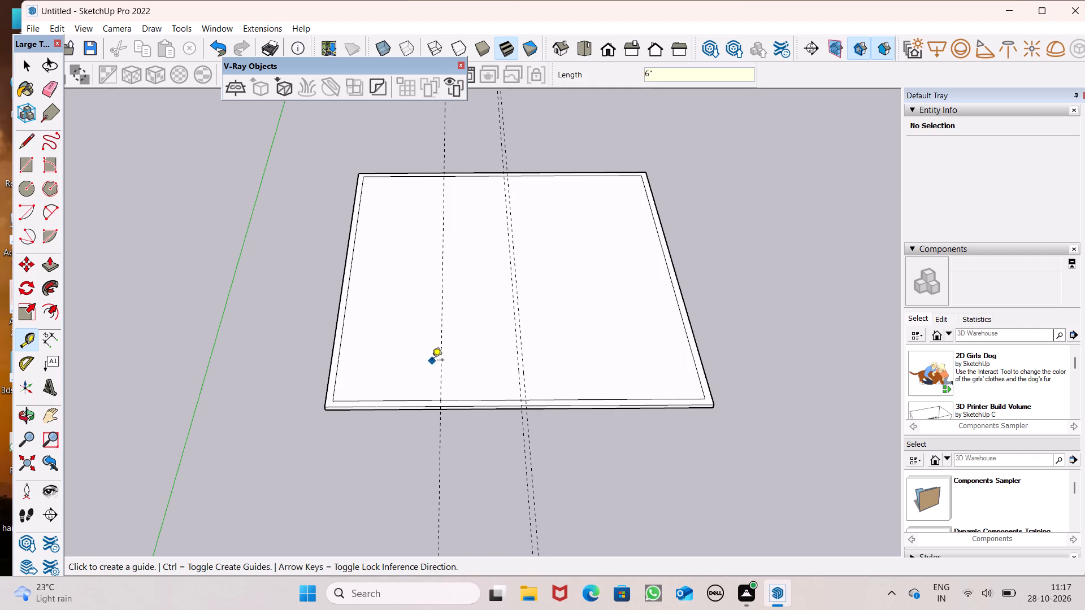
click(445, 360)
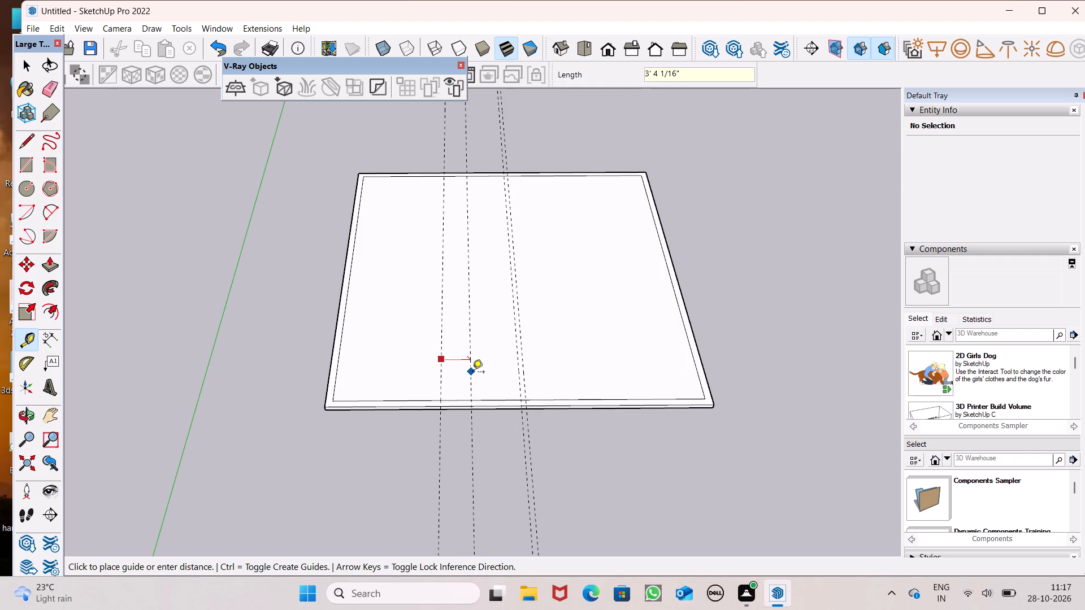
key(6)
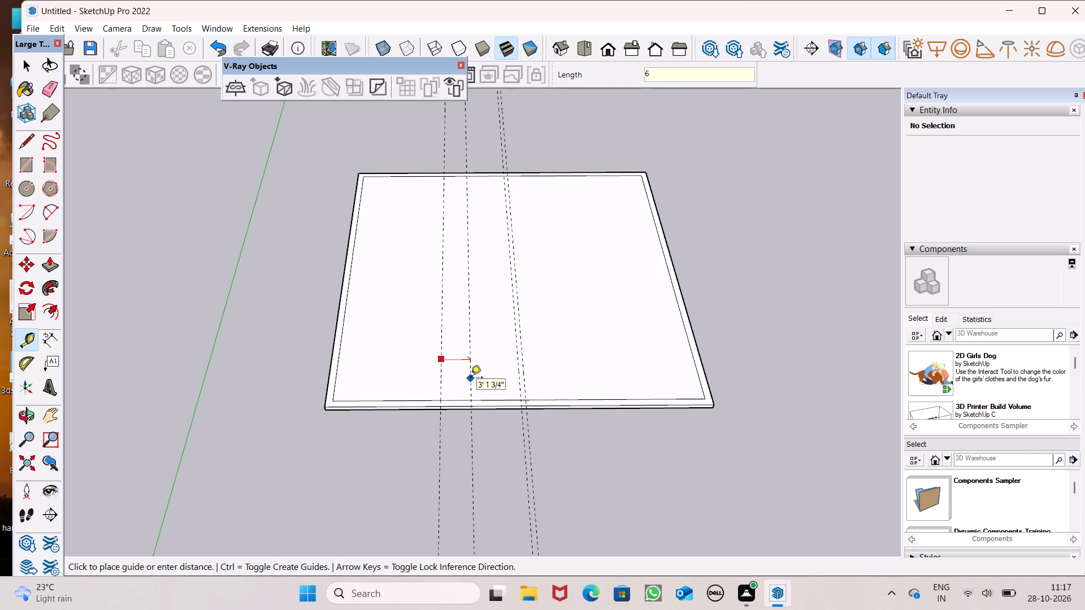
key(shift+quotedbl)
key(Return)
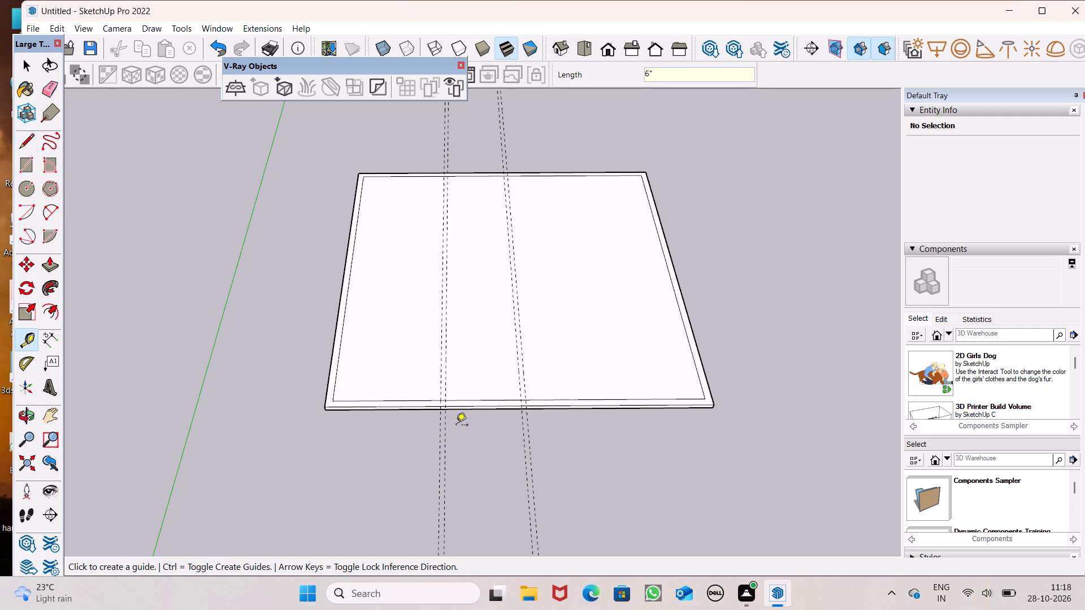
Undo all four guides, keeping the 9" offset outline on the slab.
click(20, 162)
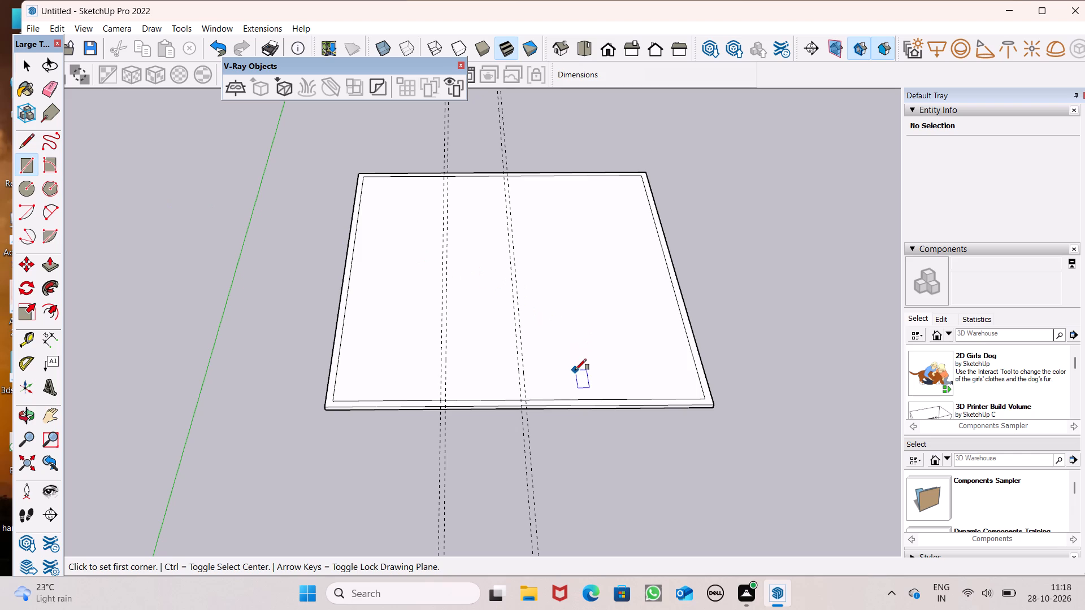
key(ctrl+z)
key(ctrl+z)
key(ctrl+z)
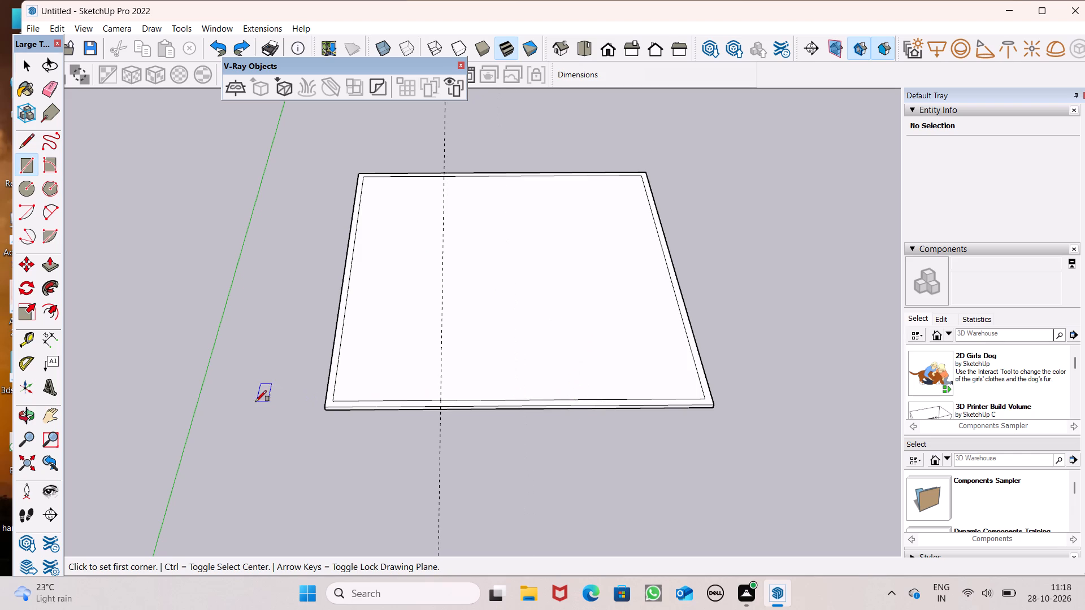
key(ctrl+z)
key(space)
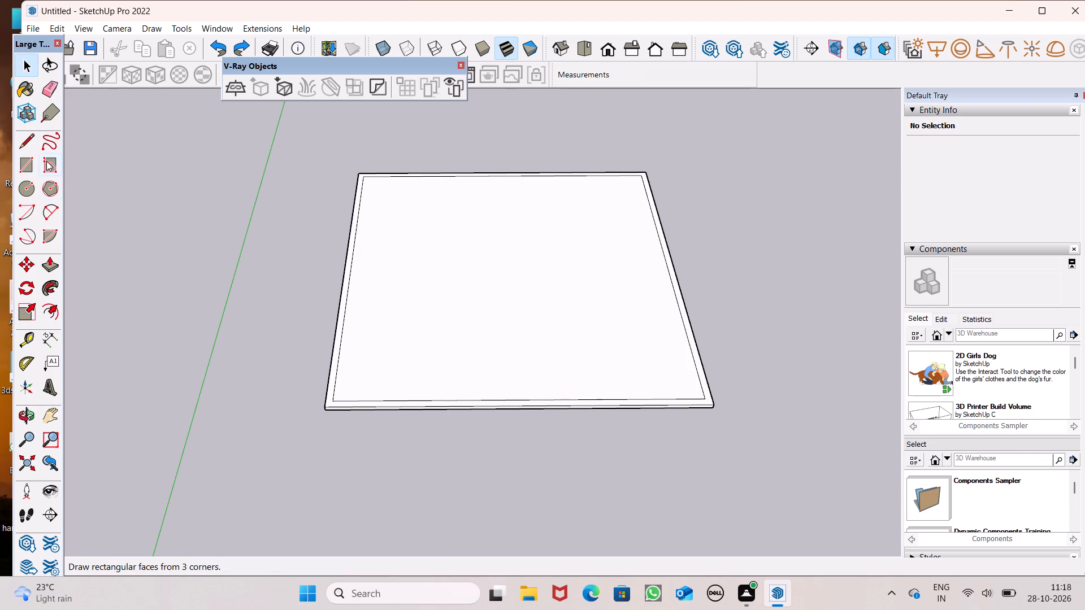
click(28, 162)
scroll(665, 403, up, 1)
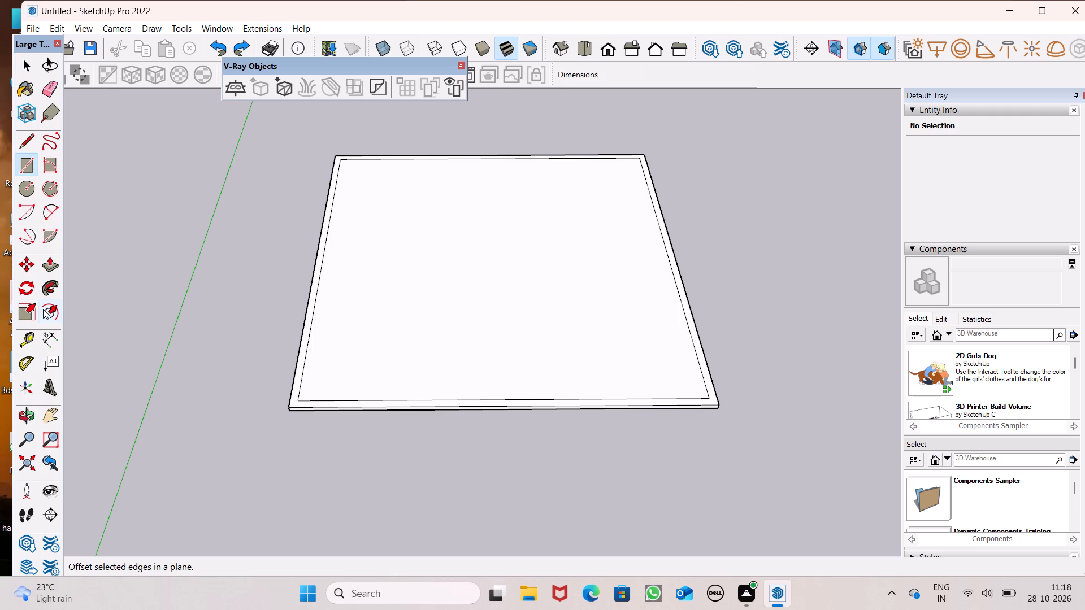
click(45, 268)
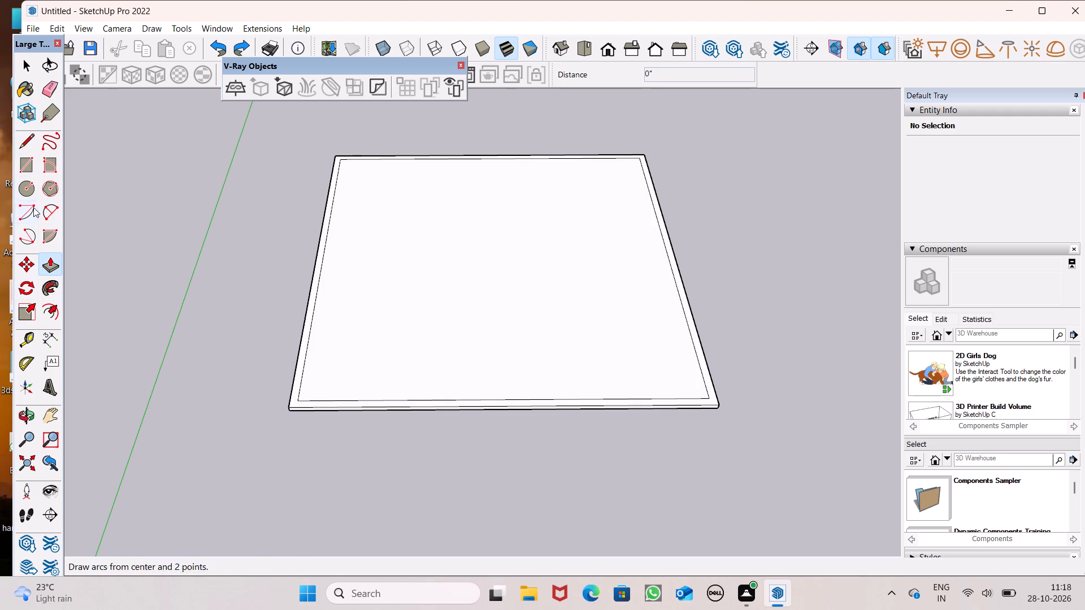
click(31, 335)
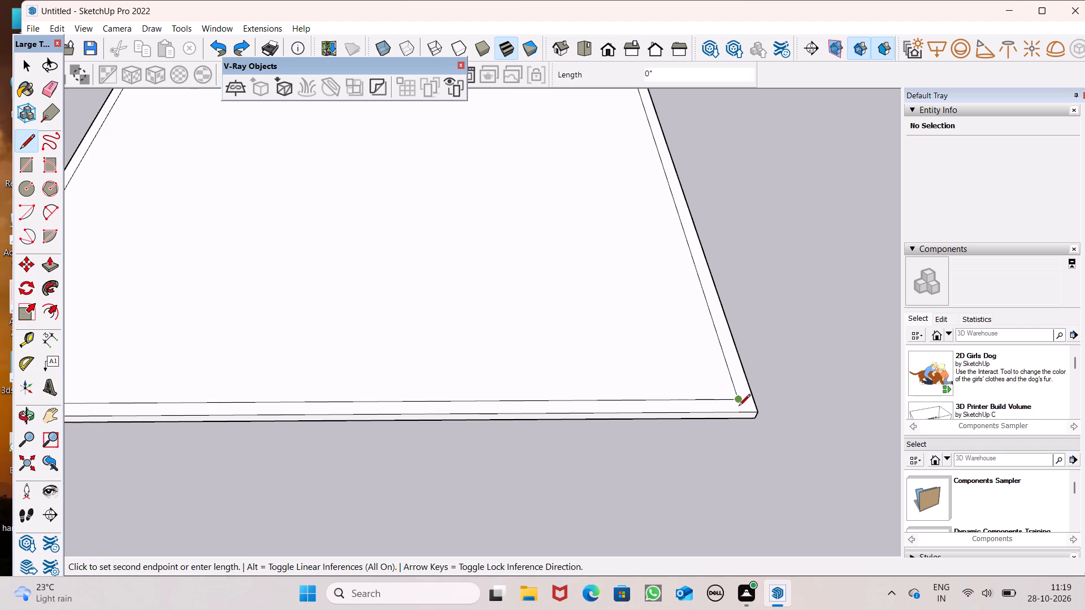
Draw two 9" lines across the front border strip, one at the inner outline's right corner and one near the middle.
click(738, 411)
scroll(734, 328, down, 5)
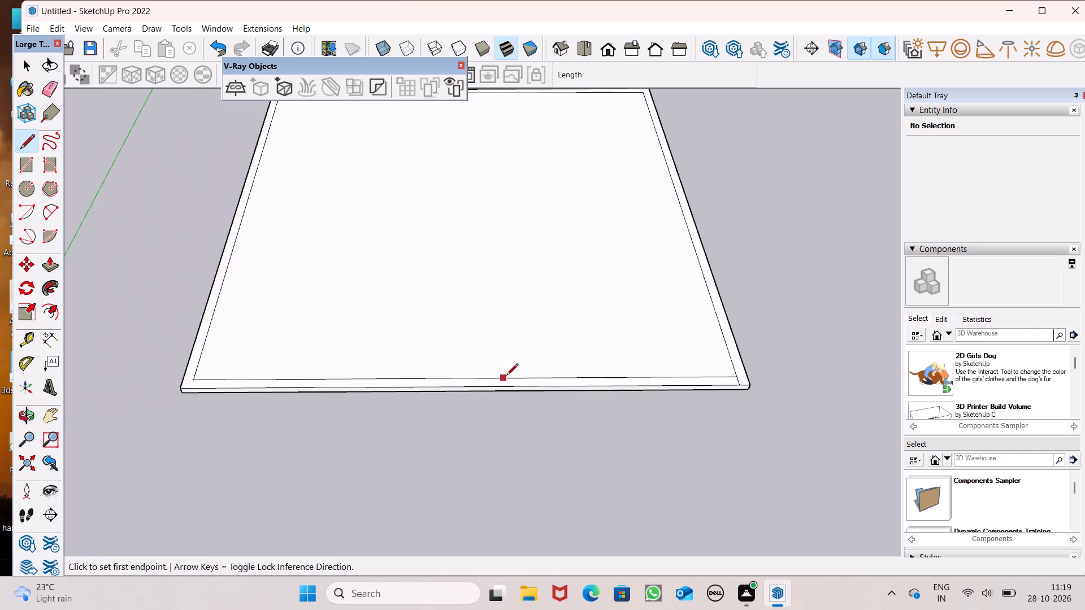
scroll(517, 374, down, 6)
scroll(517, 374, up, 5)
click(488, 374)
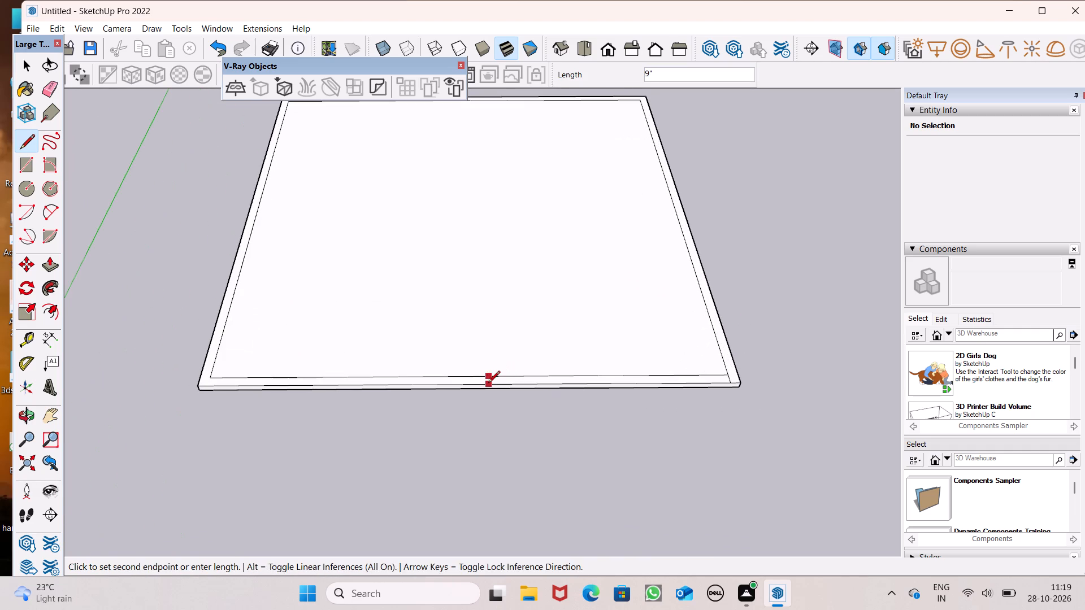
click(488, 386)
scroll(687, 294, down, 3)
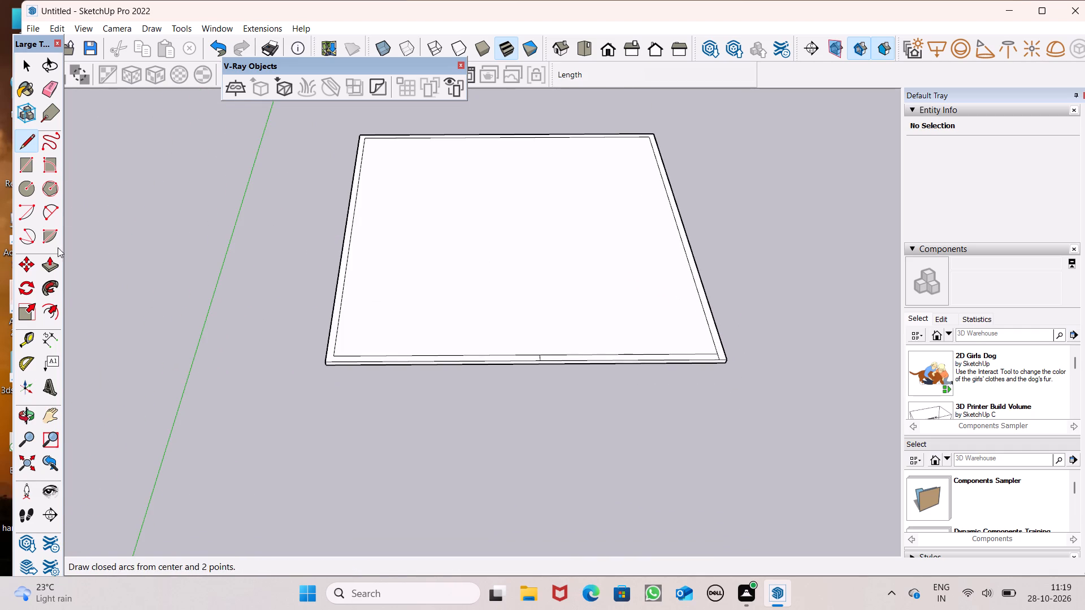
Push/Pull the border strip upward by 3' as a new volume to form walls, leaving the front strip's right section flat.
drag(47, 267, 52, 264)
scroll(479, 232, down, 2)
scroll(420, 276, up, 5)
scroll(453, 294, down, 4)
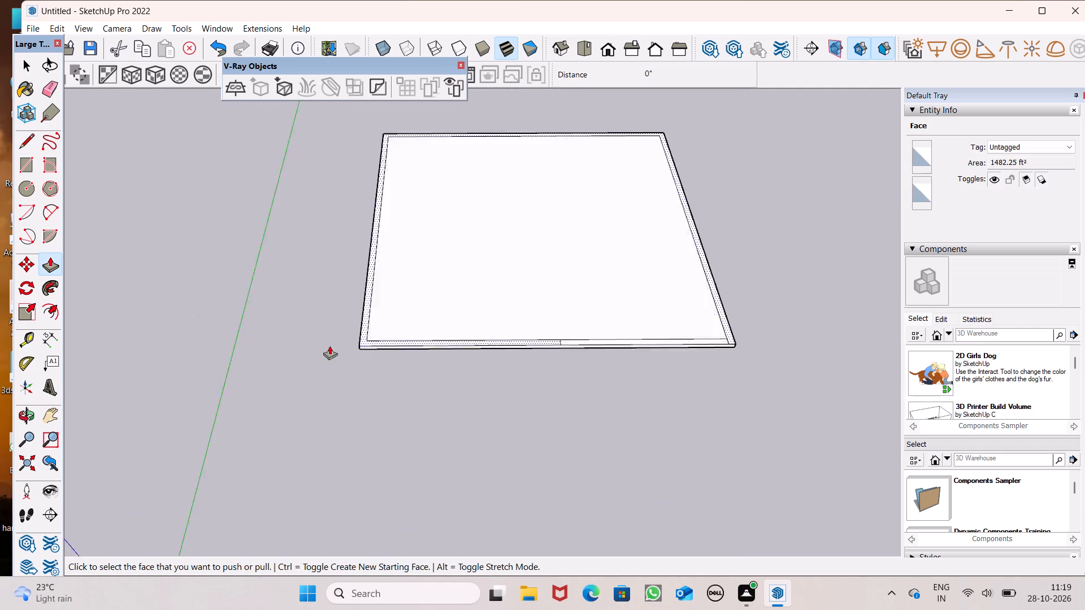
scroll(329, 347, up, 3)
ctrl+drag(374, 335, 373, 305)
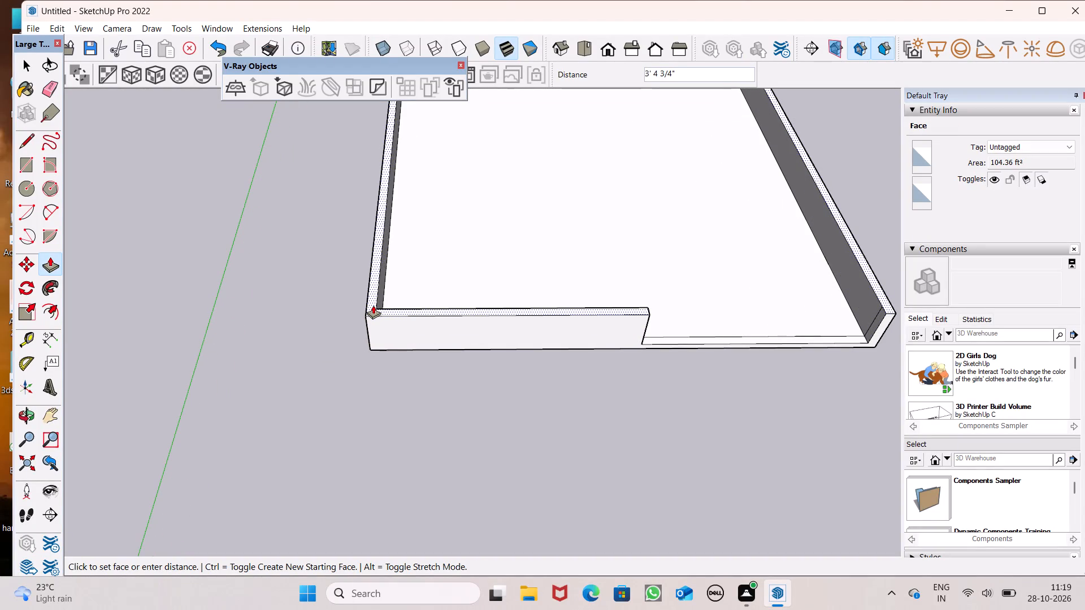
ctrl+drag(373, 305, 374, 303)
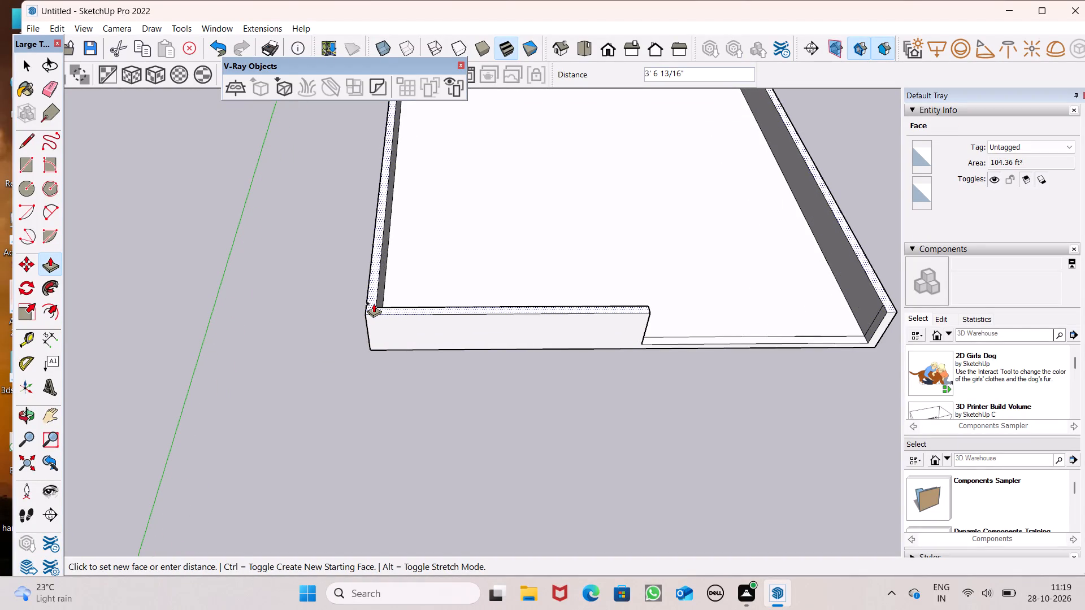
ctrl+drag(374, 303, 376, 304)
key(3)
key(apostrophe)
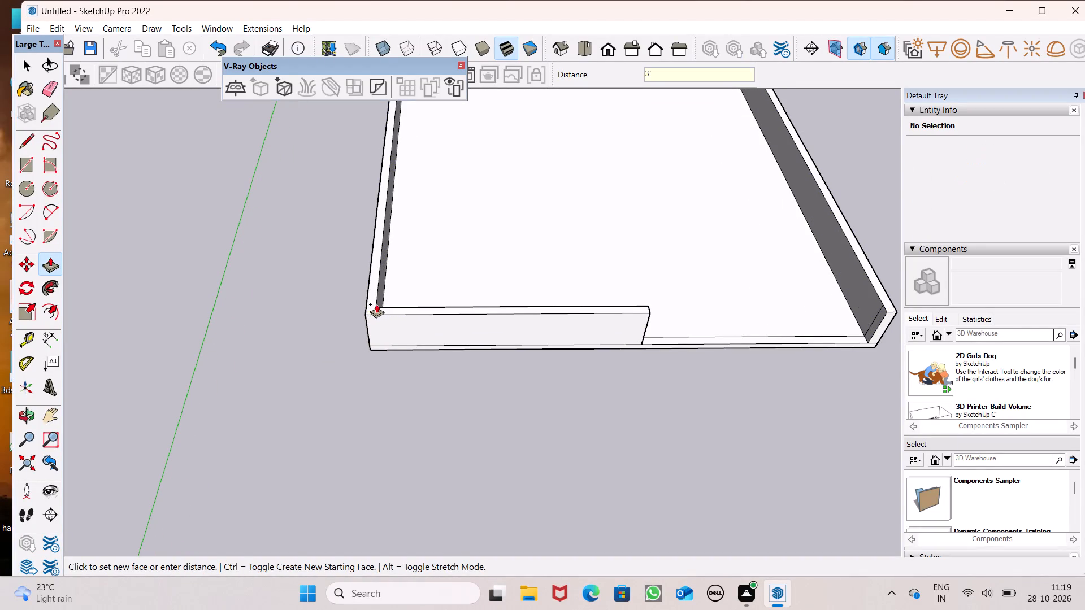
key(Return)
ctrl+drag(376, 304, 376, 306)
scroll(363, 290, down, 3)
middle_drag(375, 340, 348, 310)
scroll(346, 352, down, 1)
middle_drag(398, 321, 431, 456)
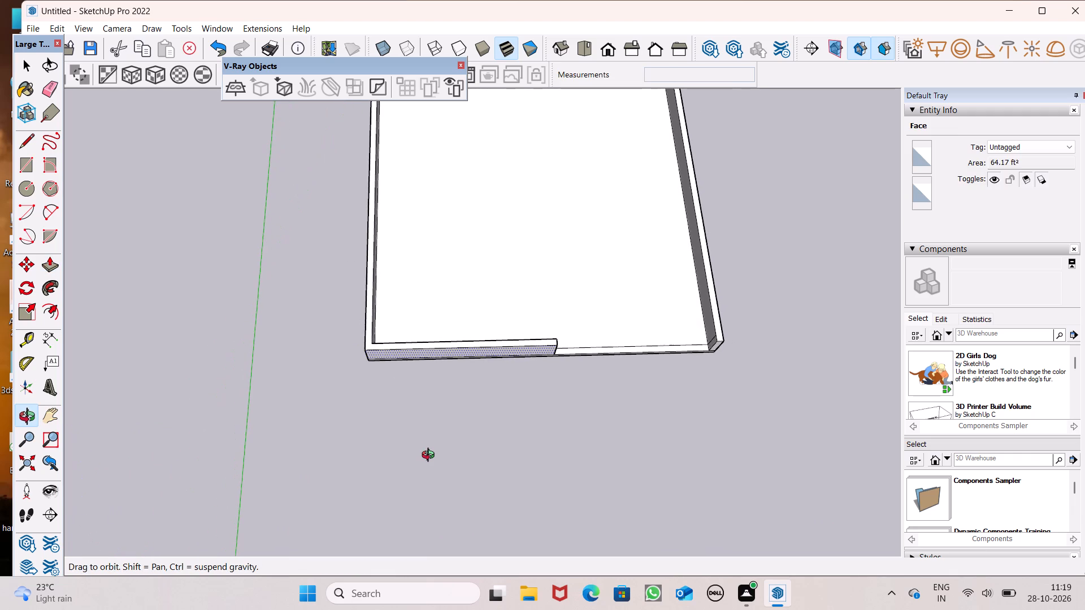
Undo the 3' push/pull of the perimeter walls.
middle_drag(431, 456, 359, 471)
middle_drag(409, 431, 476, 473)
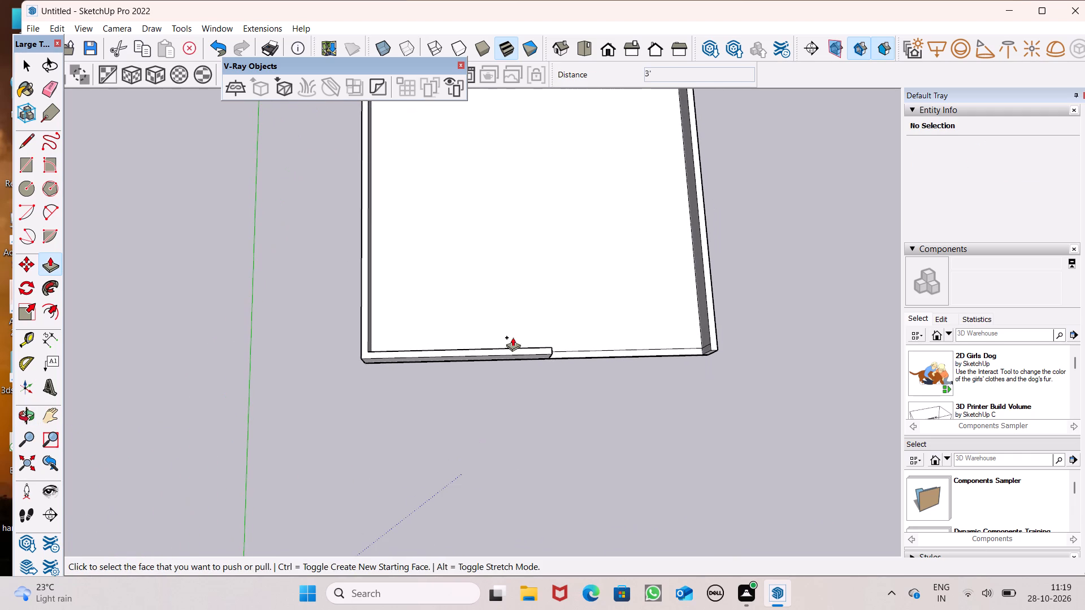
key(ctrl+z)
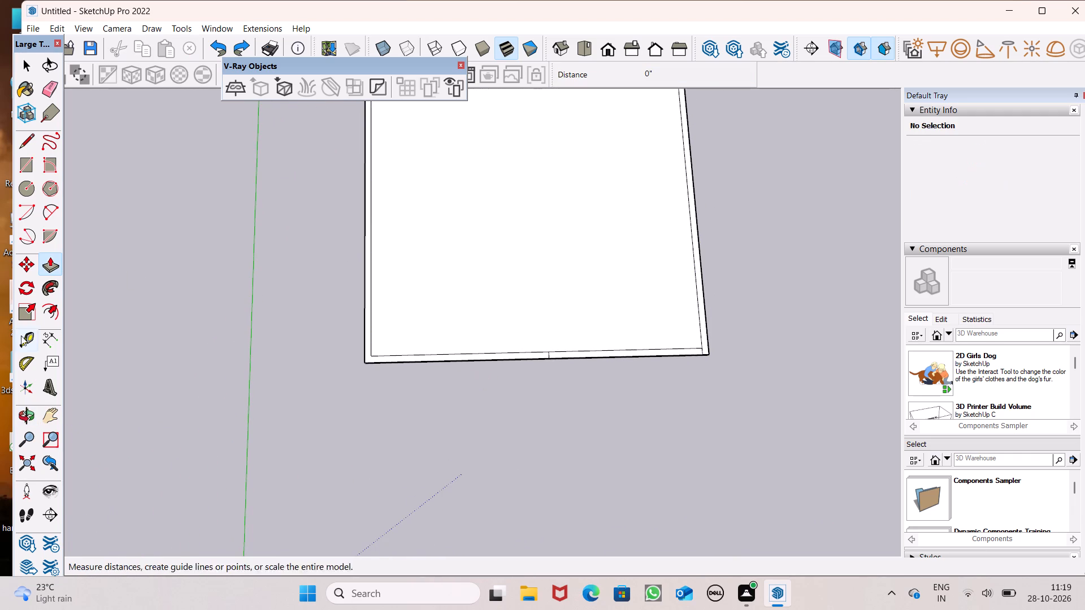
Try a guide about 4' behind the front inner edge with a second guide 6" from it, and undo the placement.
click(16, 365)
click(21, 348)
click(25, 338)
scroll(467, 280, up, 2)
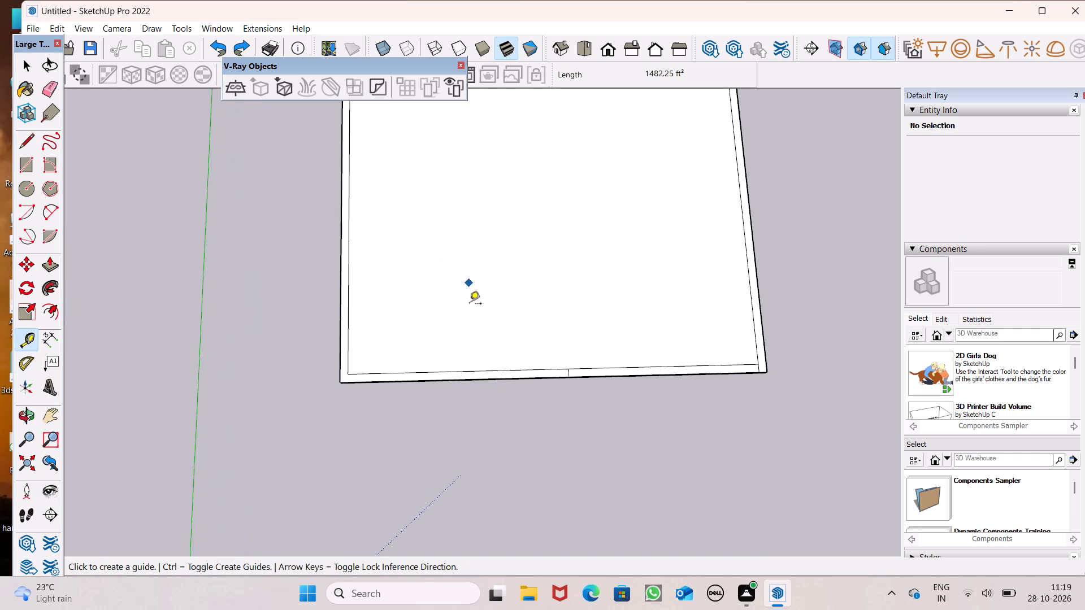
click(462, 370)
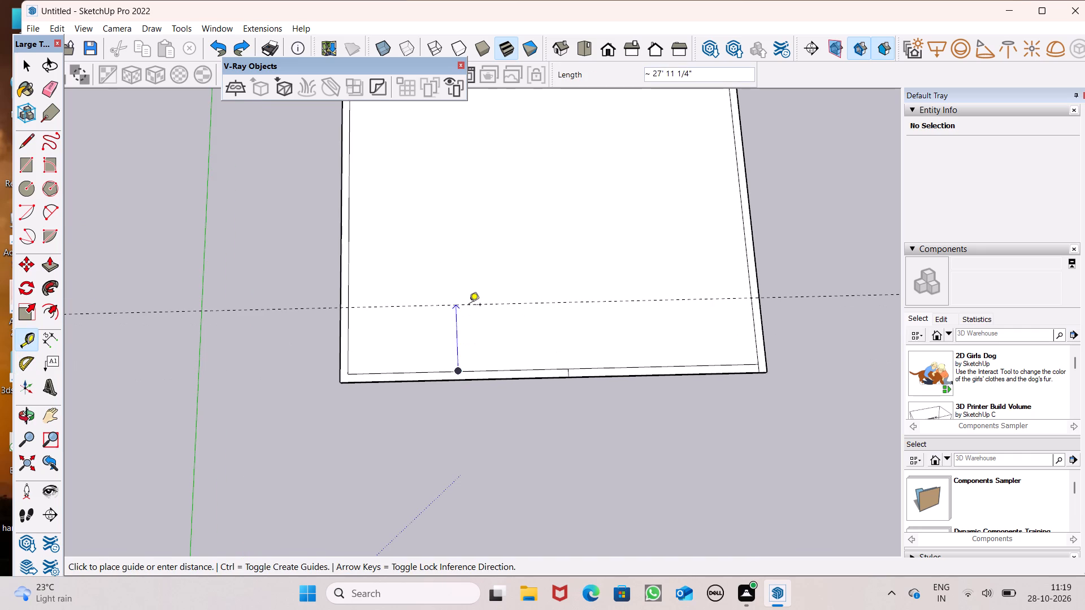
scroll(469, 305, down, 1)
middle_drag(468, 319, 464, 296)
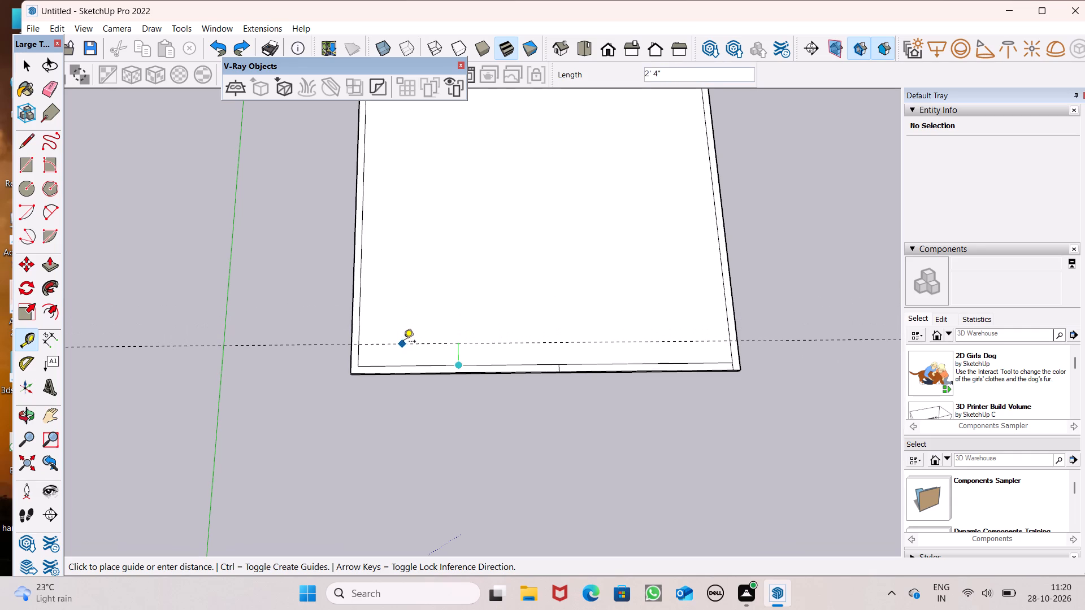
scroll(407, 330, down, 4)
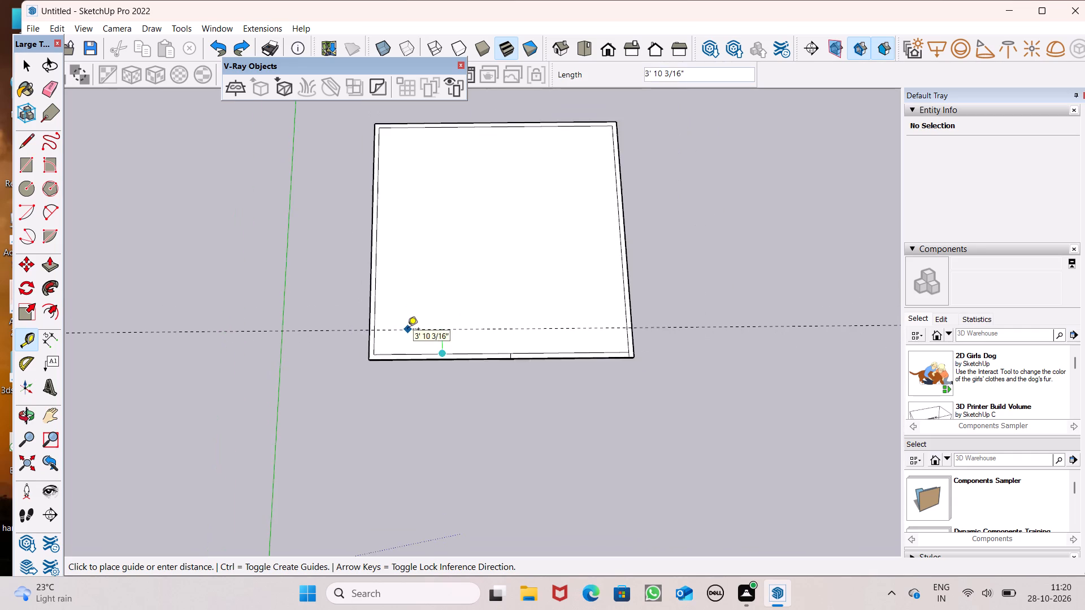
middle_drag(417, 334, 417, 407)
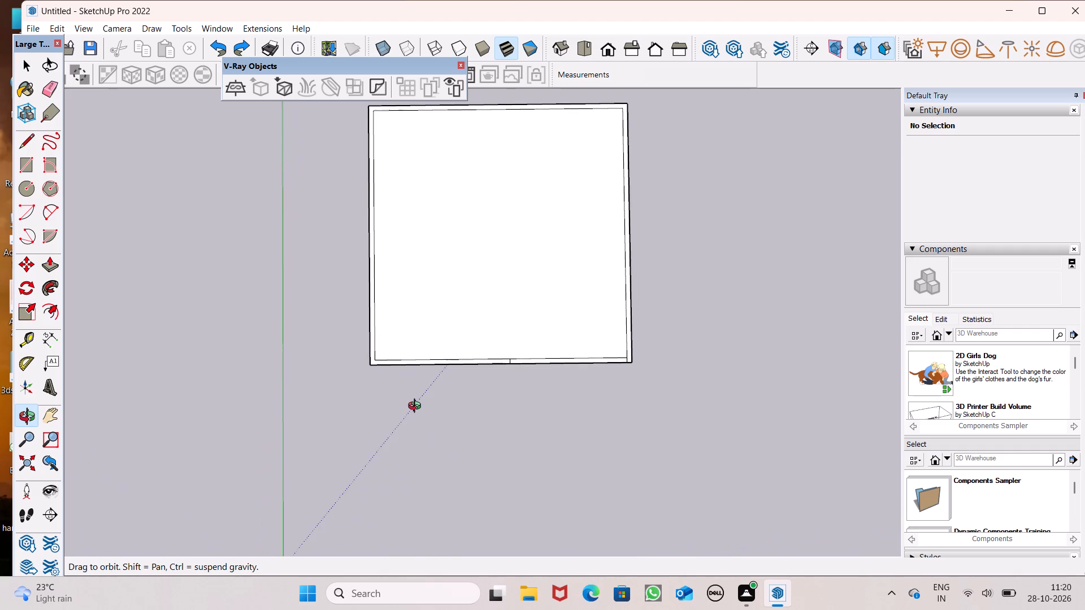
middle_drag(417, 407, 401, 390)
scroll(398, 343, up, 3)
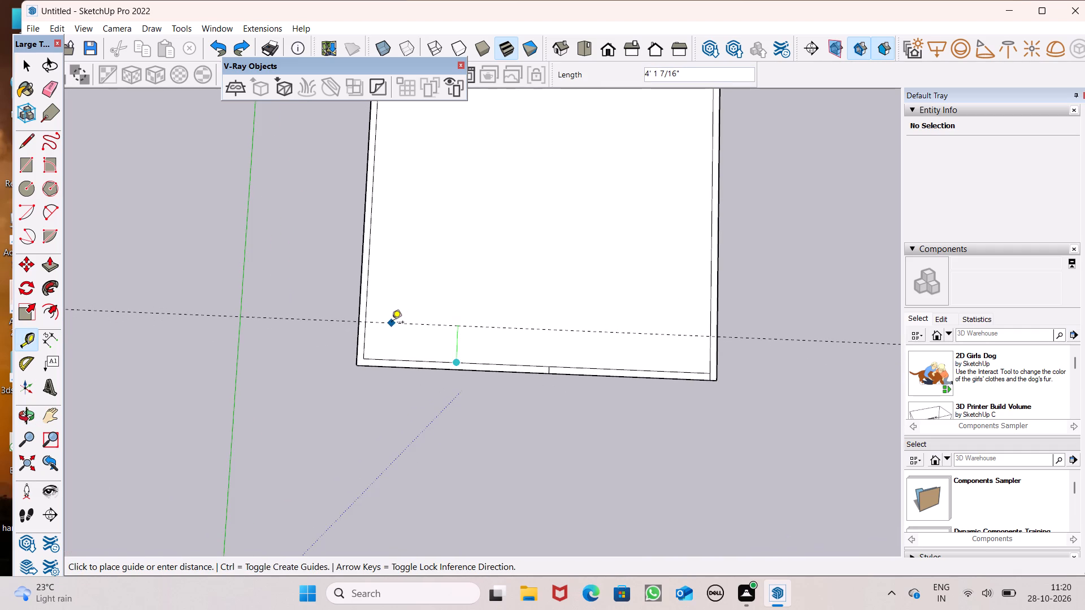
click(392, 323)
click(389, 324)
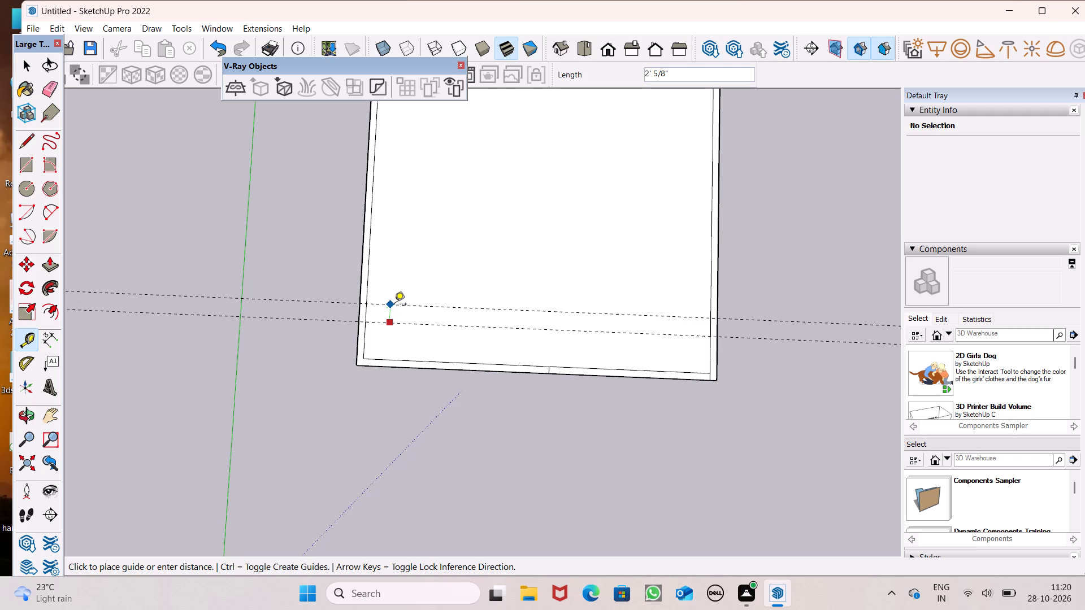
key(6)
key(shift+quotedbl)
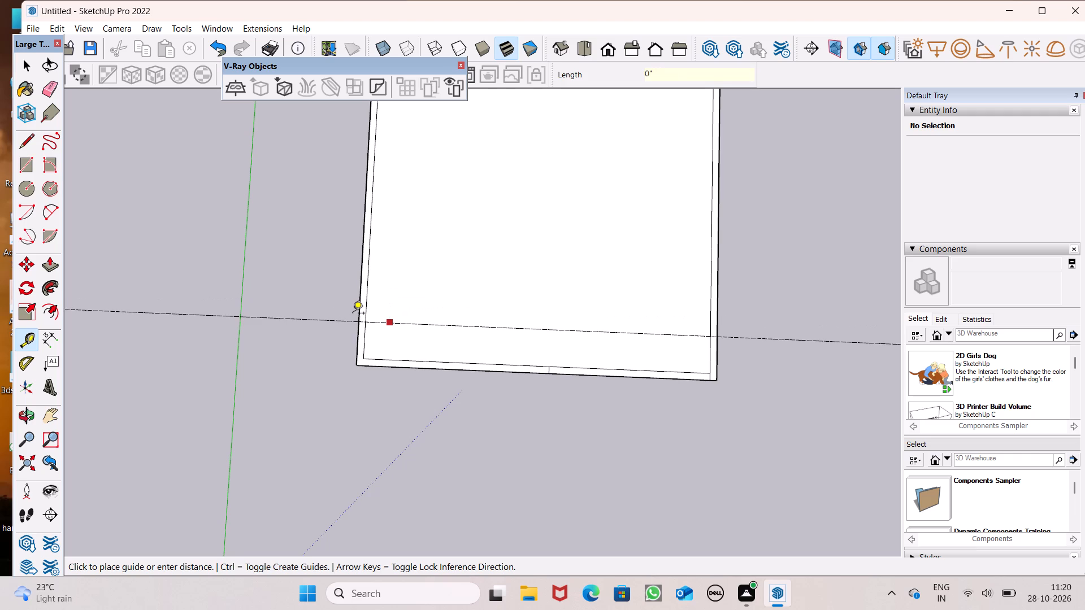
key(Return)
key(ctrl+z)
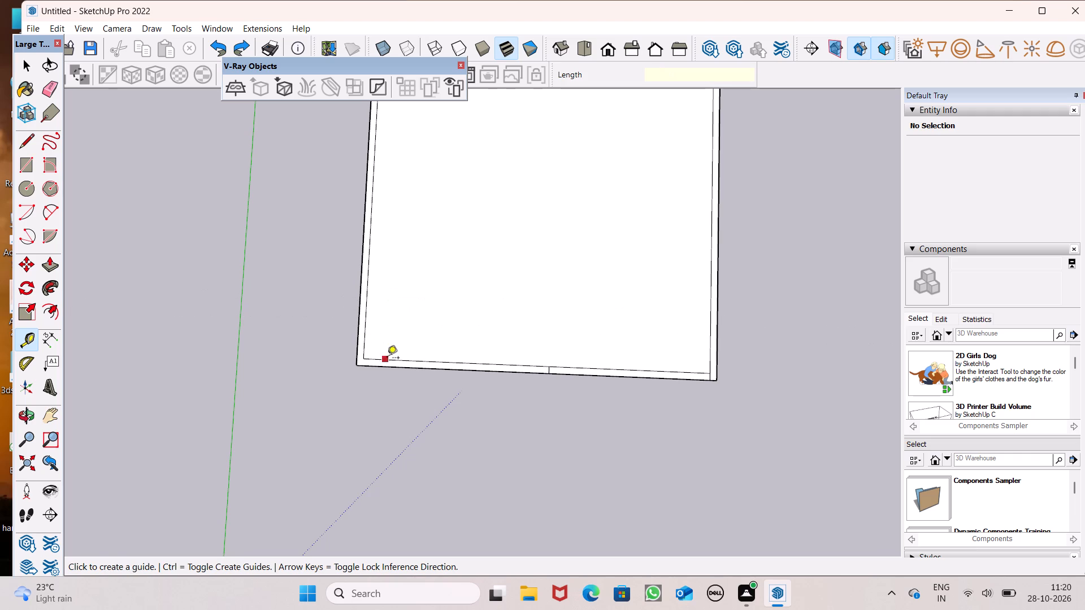
Place a guide about 2' 1" behind the front inner edge and a parallel guide 6" farther back.
click(393, 361)
click(396, 341)
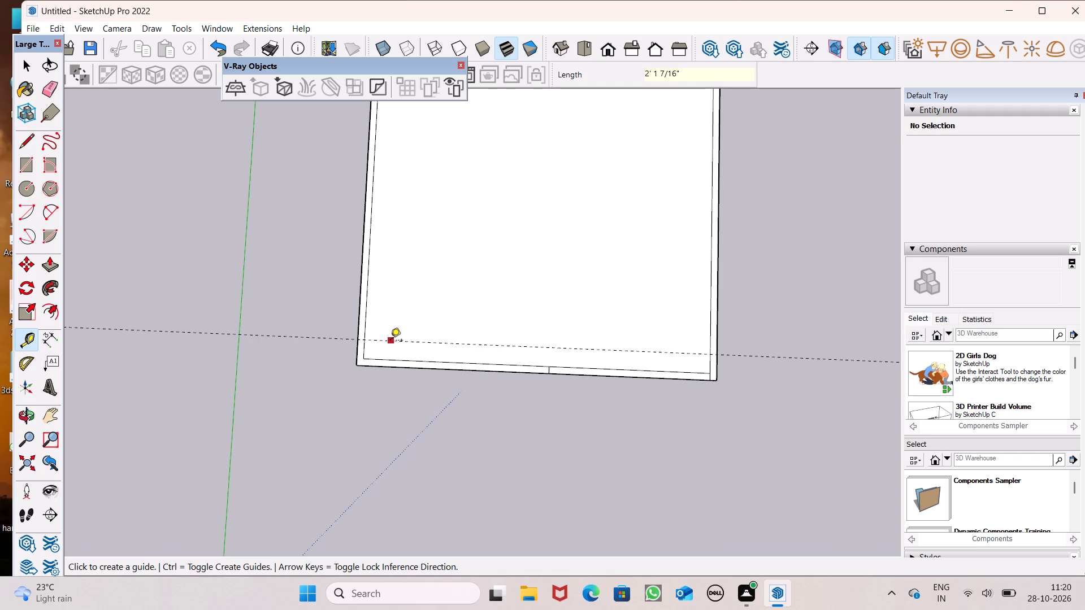
click(390, 340)
key(6)
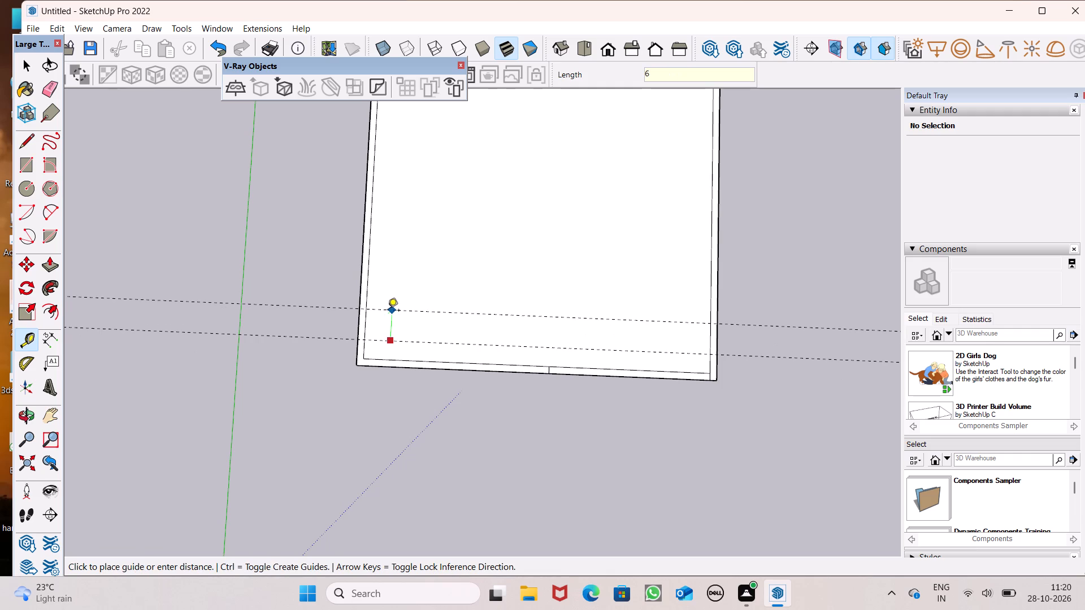
key(shift+quotedbl)
key(Return)
key(space)
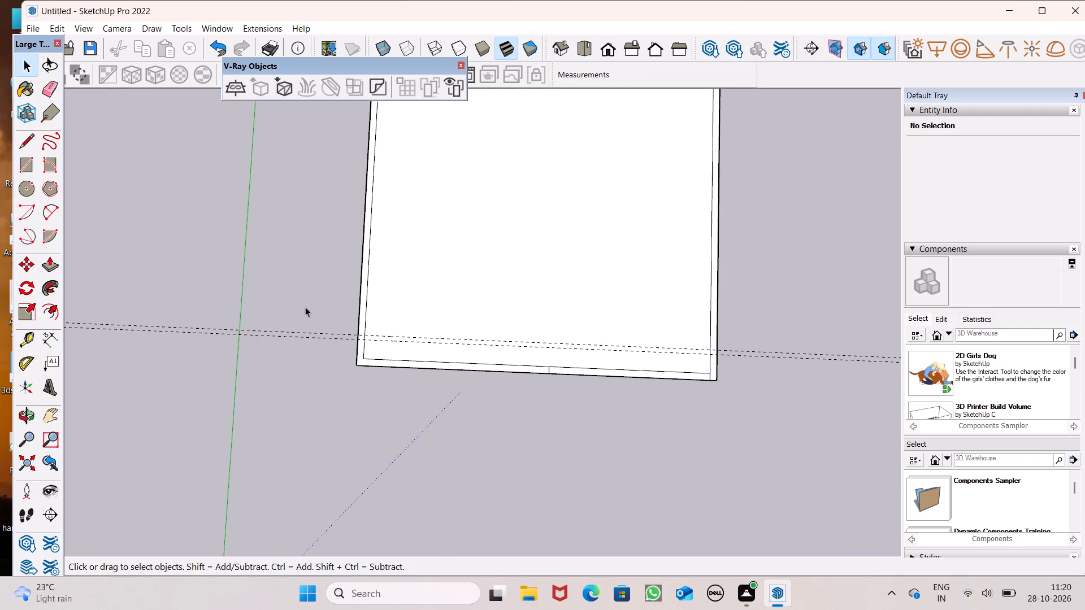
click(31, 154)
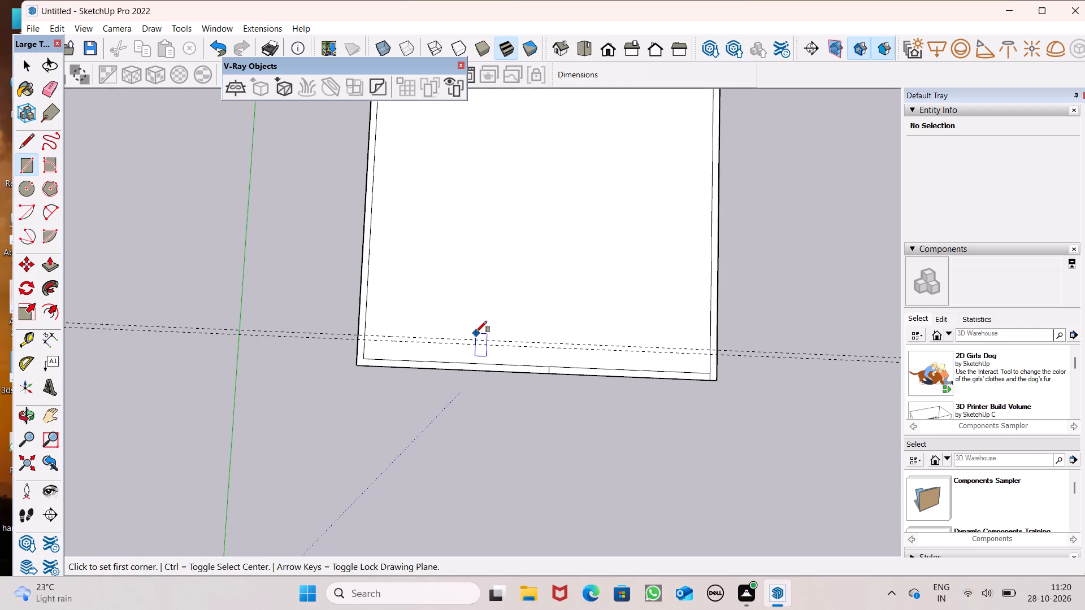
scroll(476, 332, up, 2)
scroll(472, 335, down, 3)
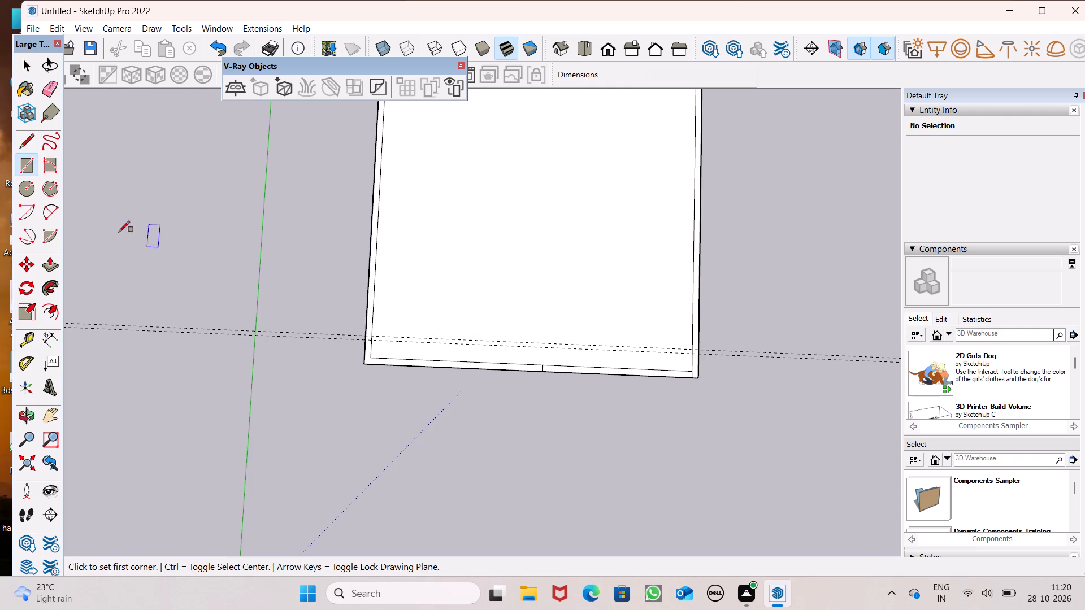
Place a guide about 13' 7" inward from the left inner edge and a parallel guide 6" farther right.
click(33, 335)
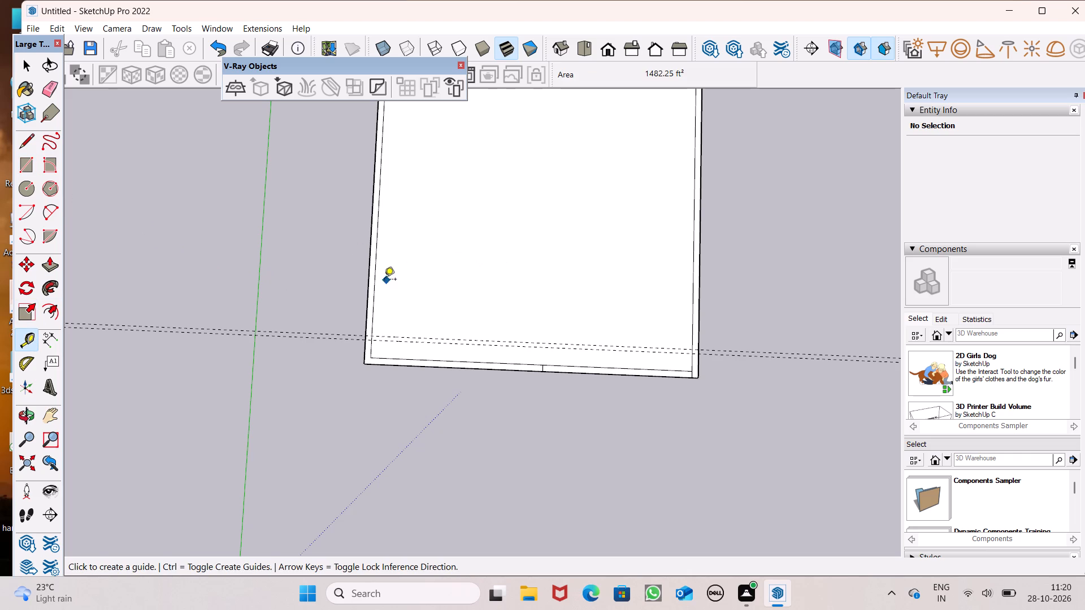
click(377, 284)
scroll(507, 307, down, 6)
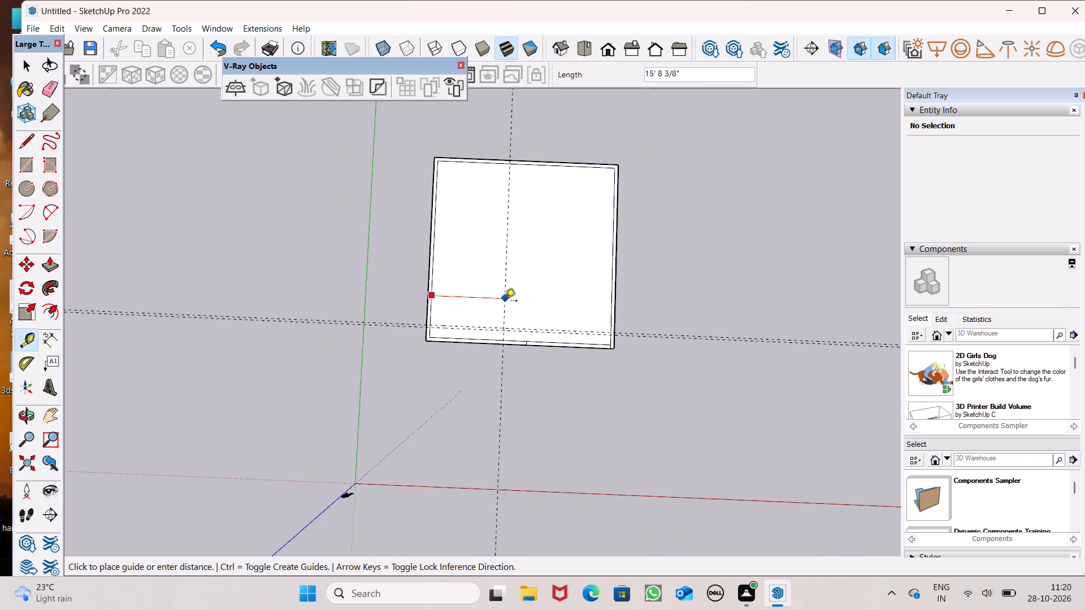
scroll(506, 298, up, 3)
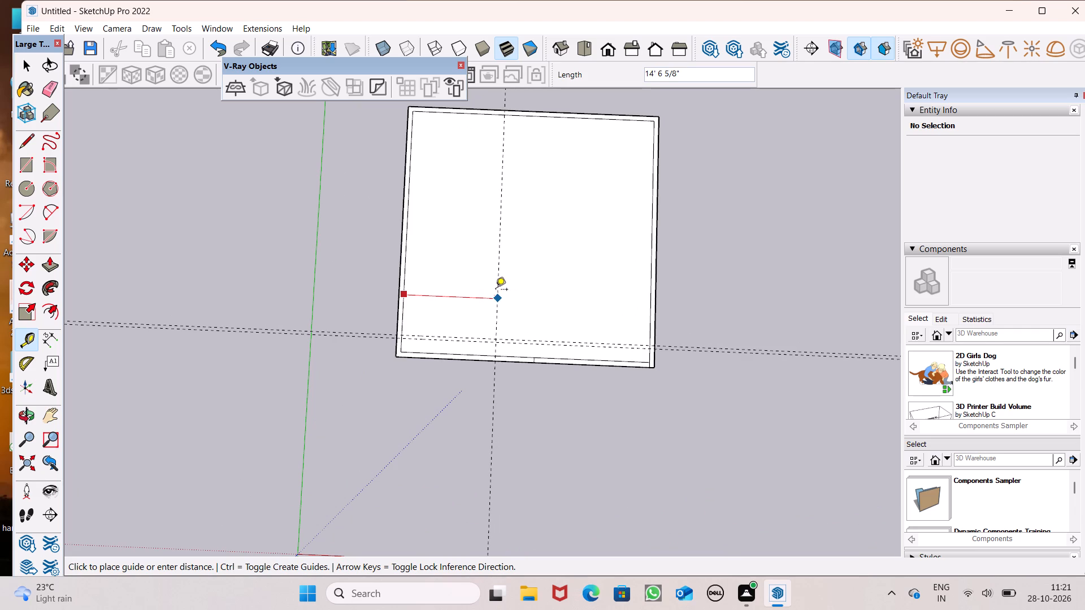
click(491, 290)
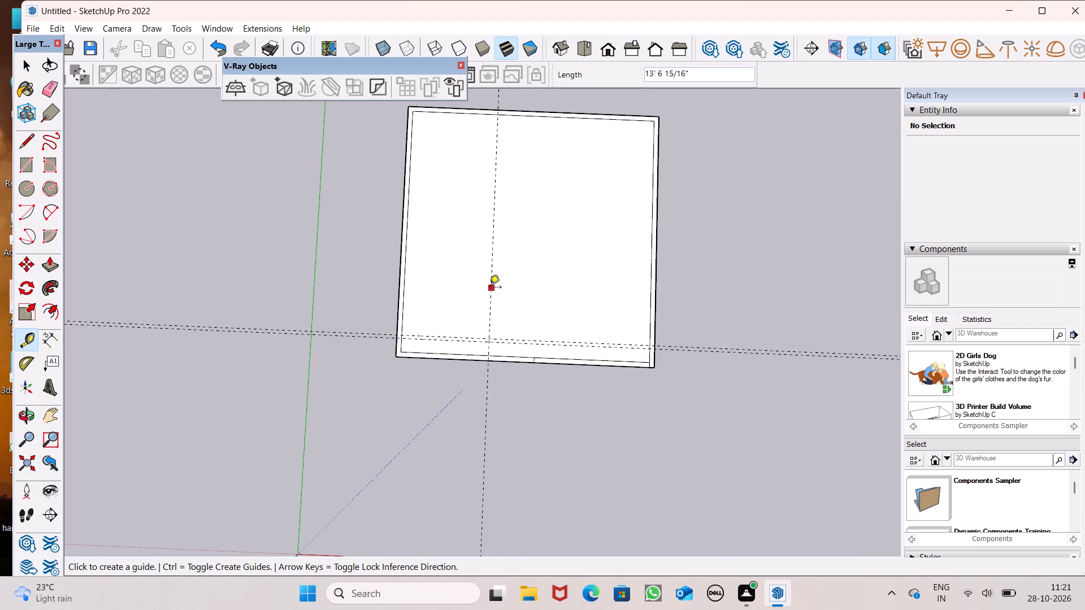
click(489, 287)
text(6")
key(Return)
key(space)
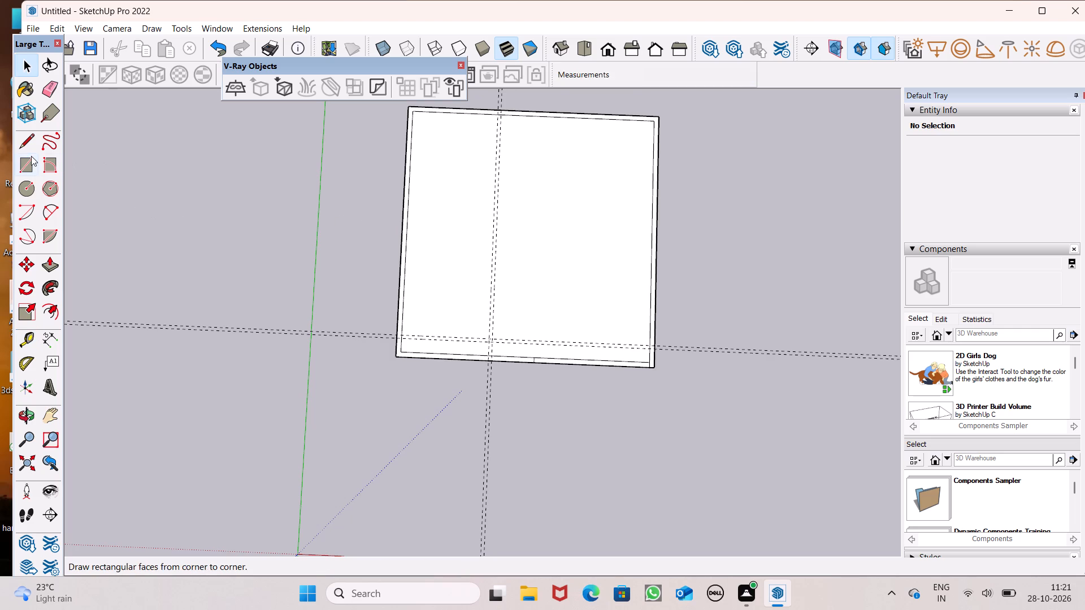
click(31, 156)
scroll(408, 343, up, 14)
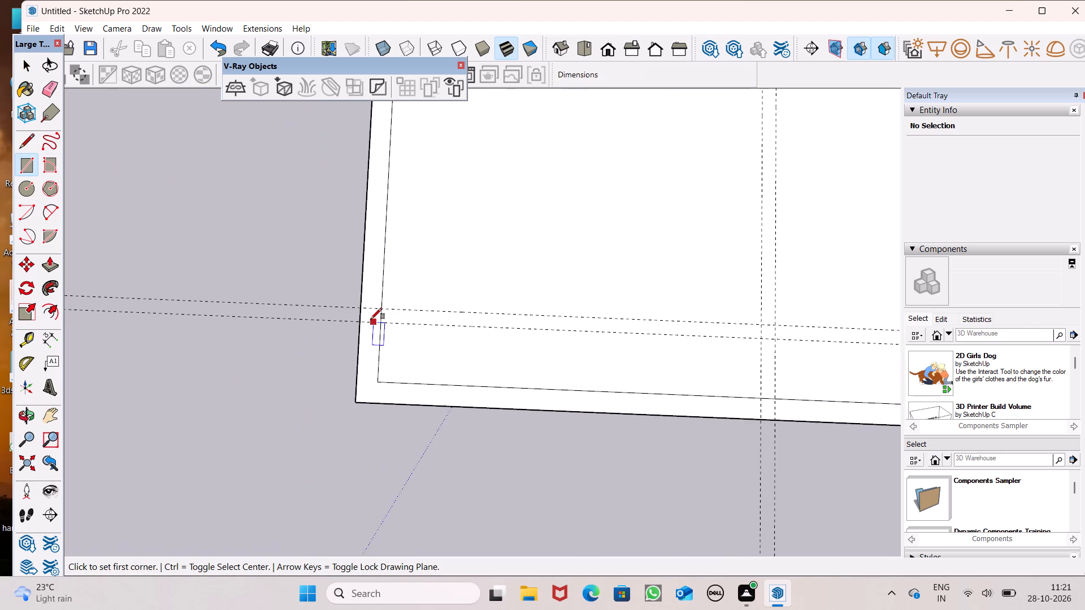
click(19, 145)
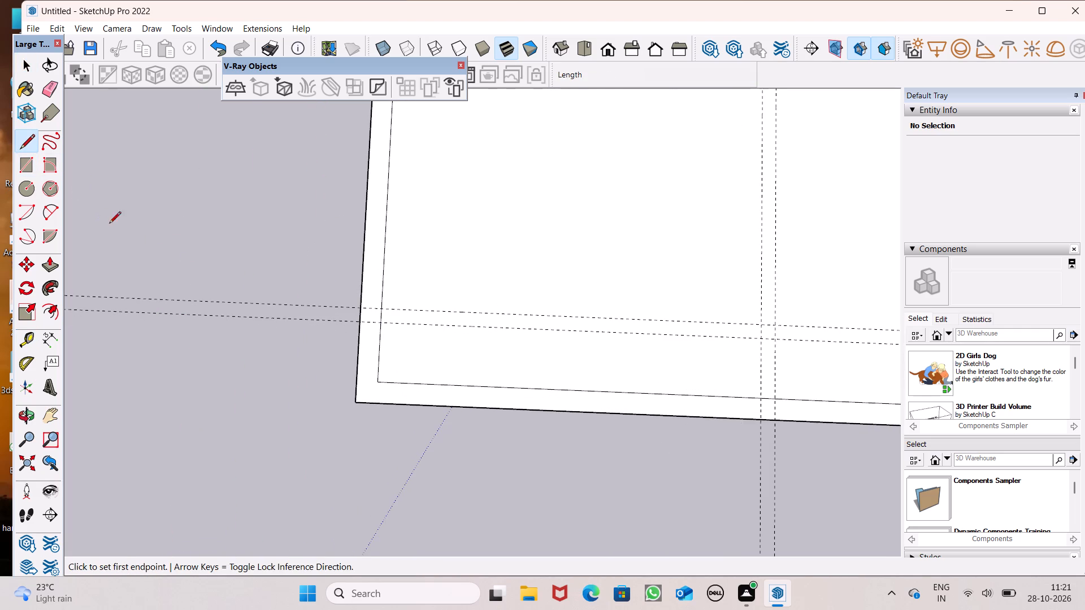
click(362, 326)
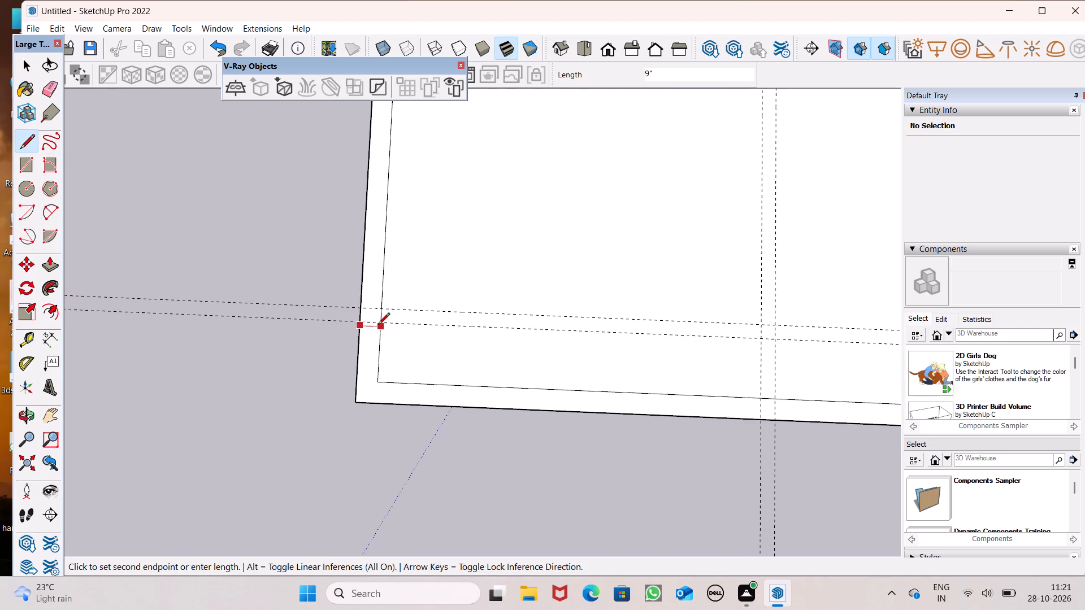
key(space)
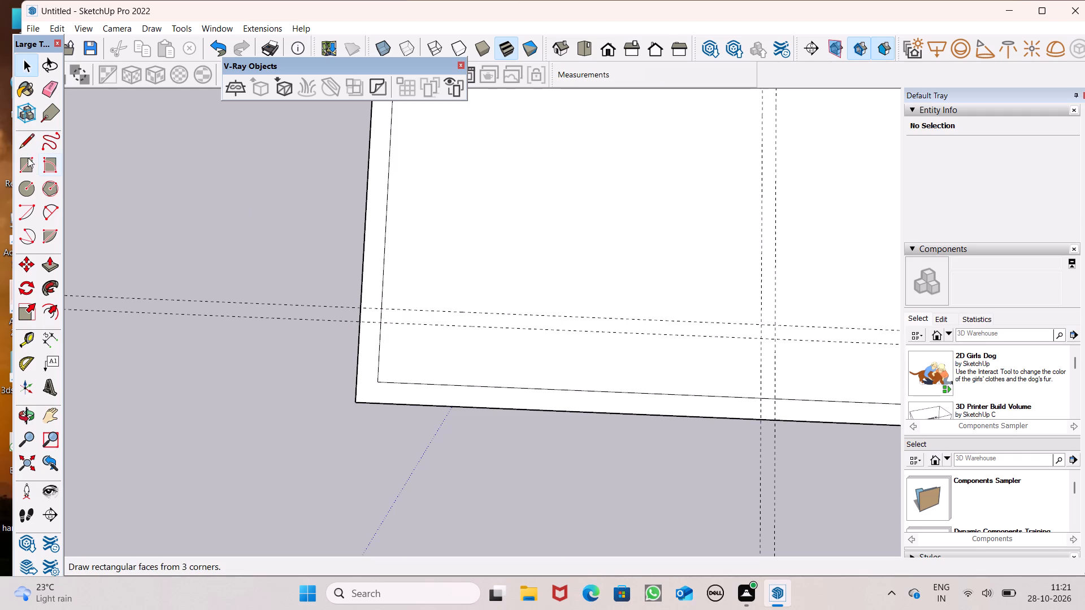
Draw a 9" line across the left border strip along the guide nearest the front edge.
click(30, 136)
scroll(374, 264, up, 4)
scroll(403, 320, down, 3)
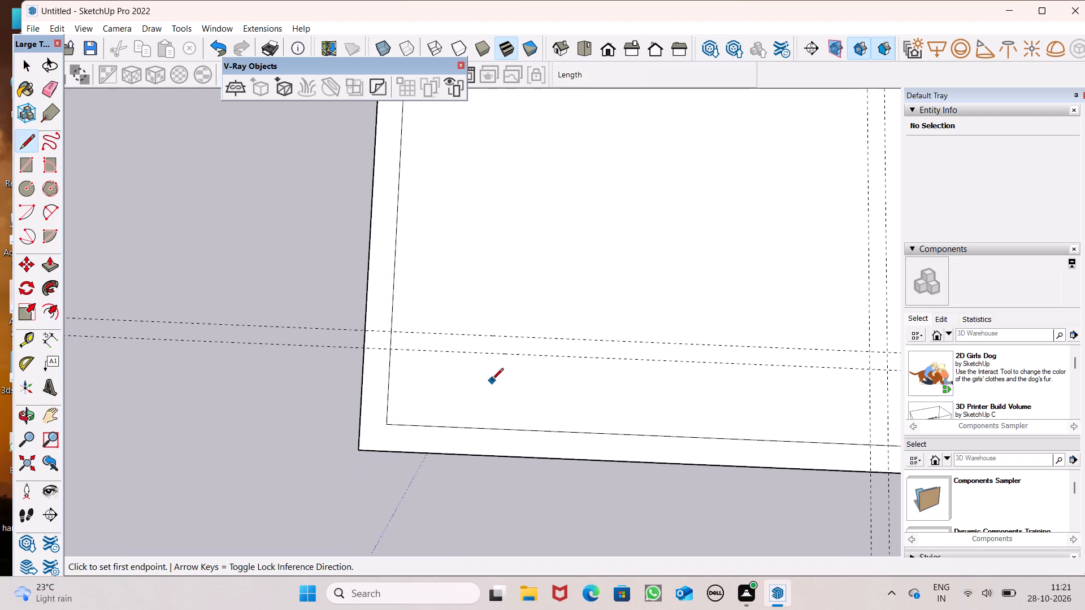
scroll(470, 395, up, 7)
scroll(613, 315, down, 5)
scroll(498, 328, up, 7)
scroll(395, 298, up, 2)
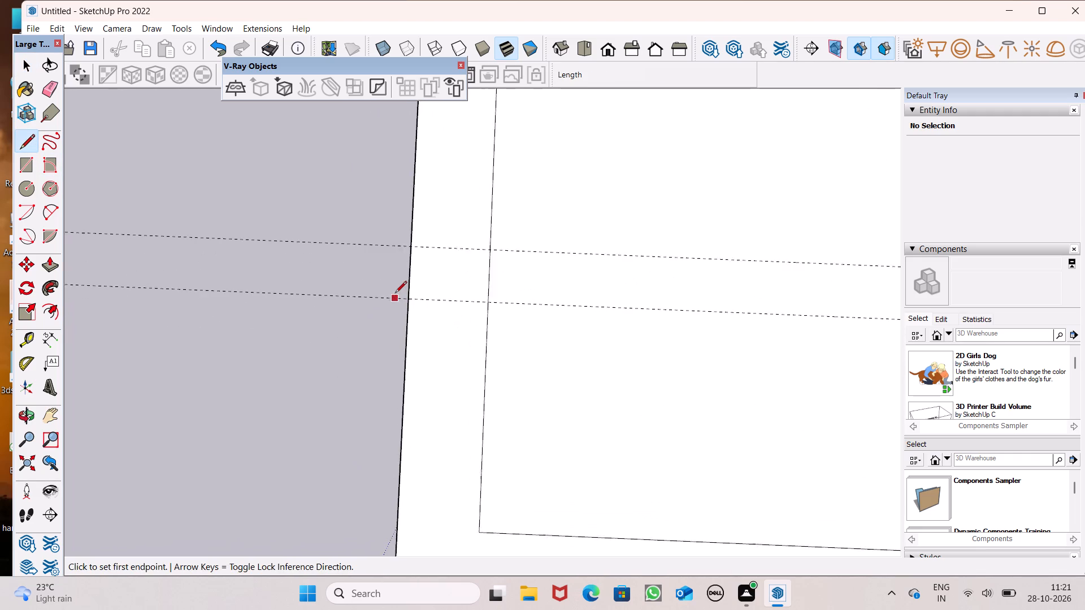
scroll(395, 294, up, 1)
click(411, 302)
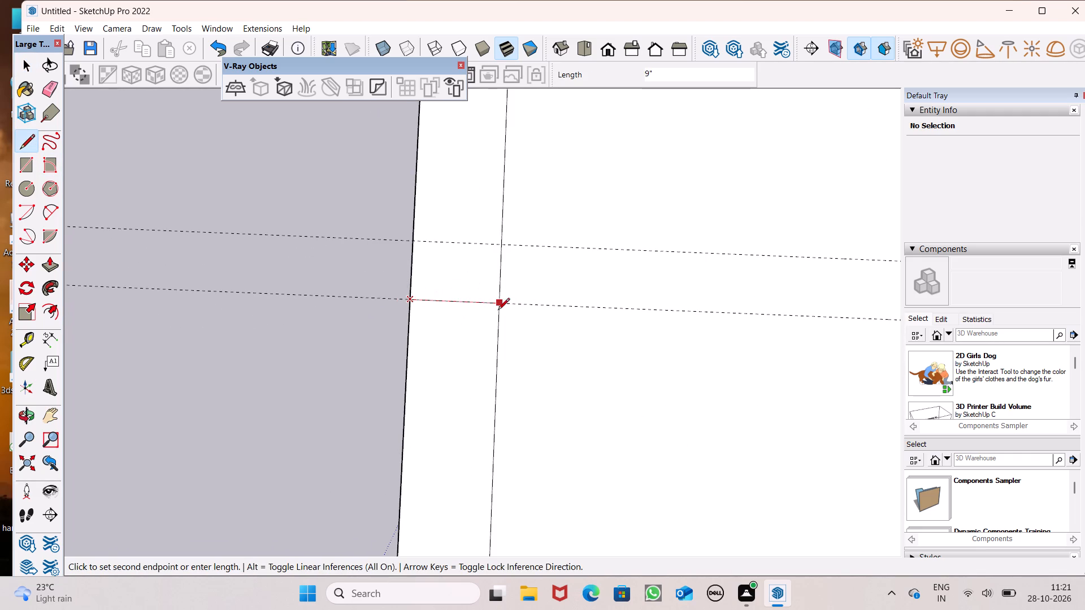
click(496, 306)
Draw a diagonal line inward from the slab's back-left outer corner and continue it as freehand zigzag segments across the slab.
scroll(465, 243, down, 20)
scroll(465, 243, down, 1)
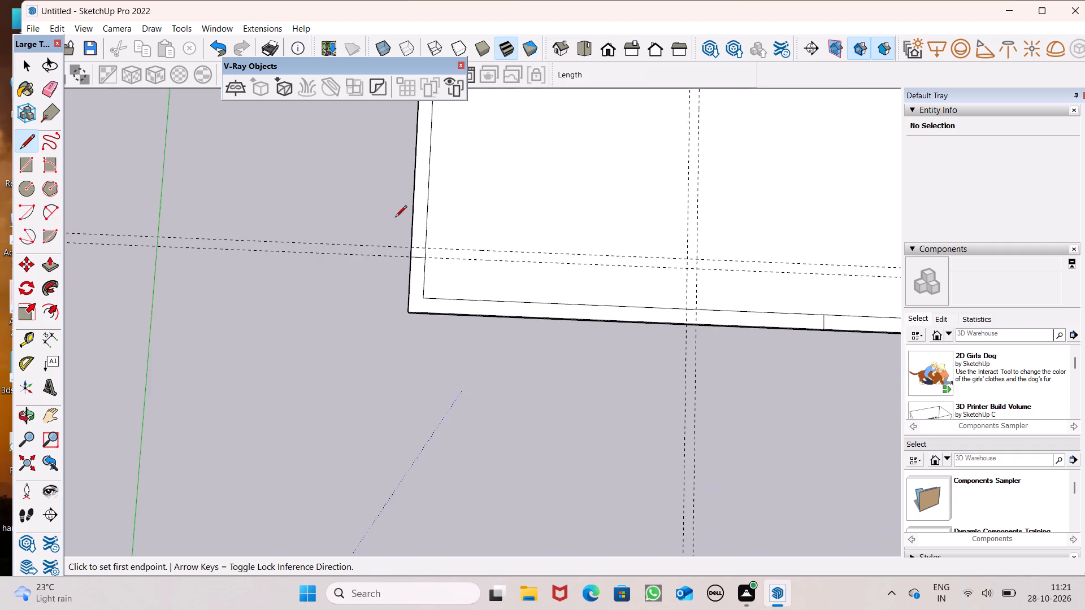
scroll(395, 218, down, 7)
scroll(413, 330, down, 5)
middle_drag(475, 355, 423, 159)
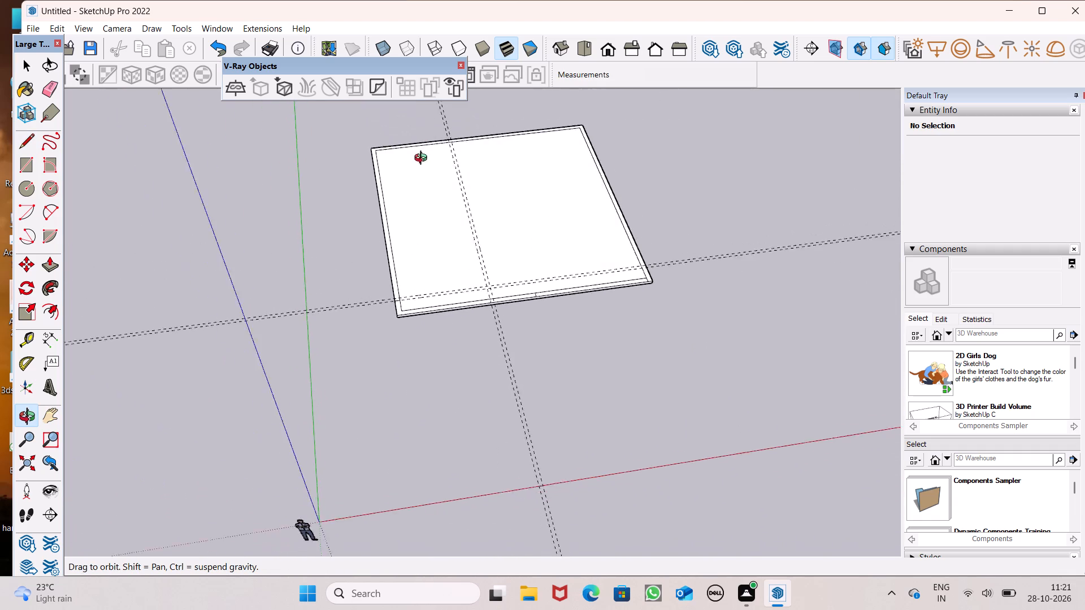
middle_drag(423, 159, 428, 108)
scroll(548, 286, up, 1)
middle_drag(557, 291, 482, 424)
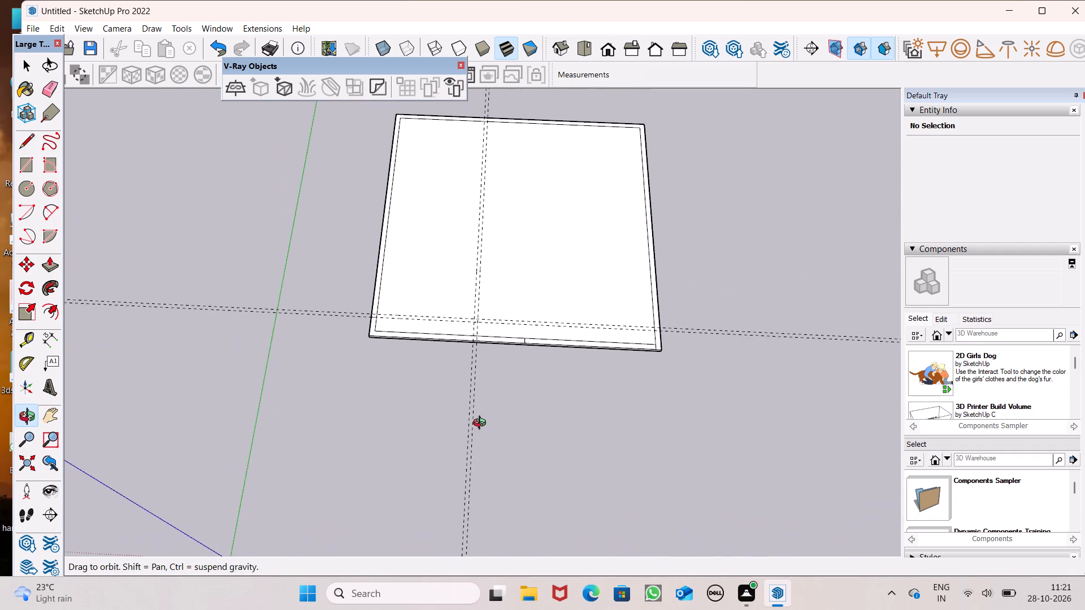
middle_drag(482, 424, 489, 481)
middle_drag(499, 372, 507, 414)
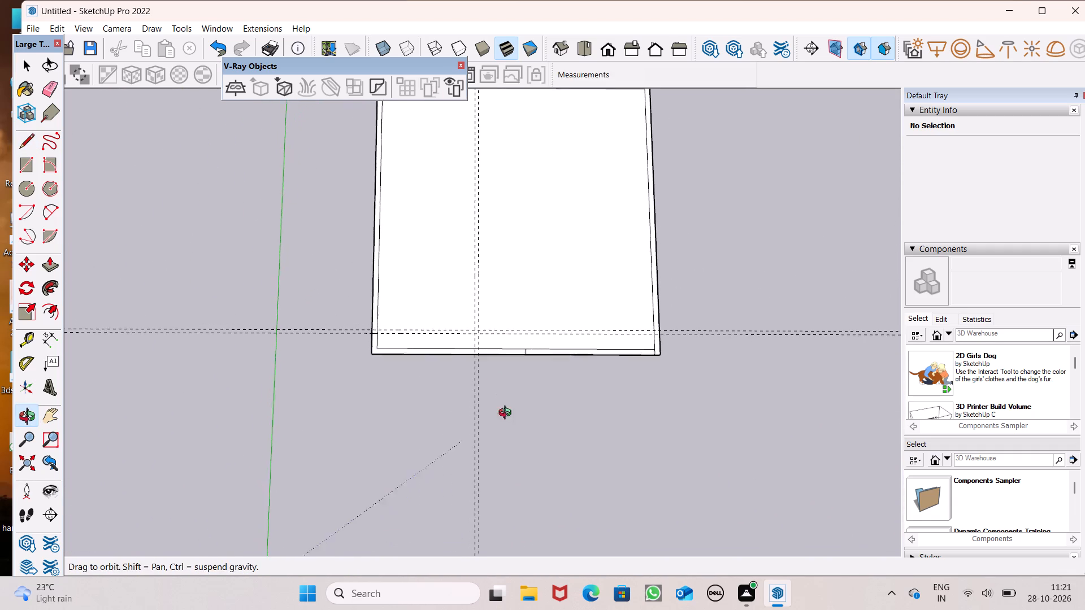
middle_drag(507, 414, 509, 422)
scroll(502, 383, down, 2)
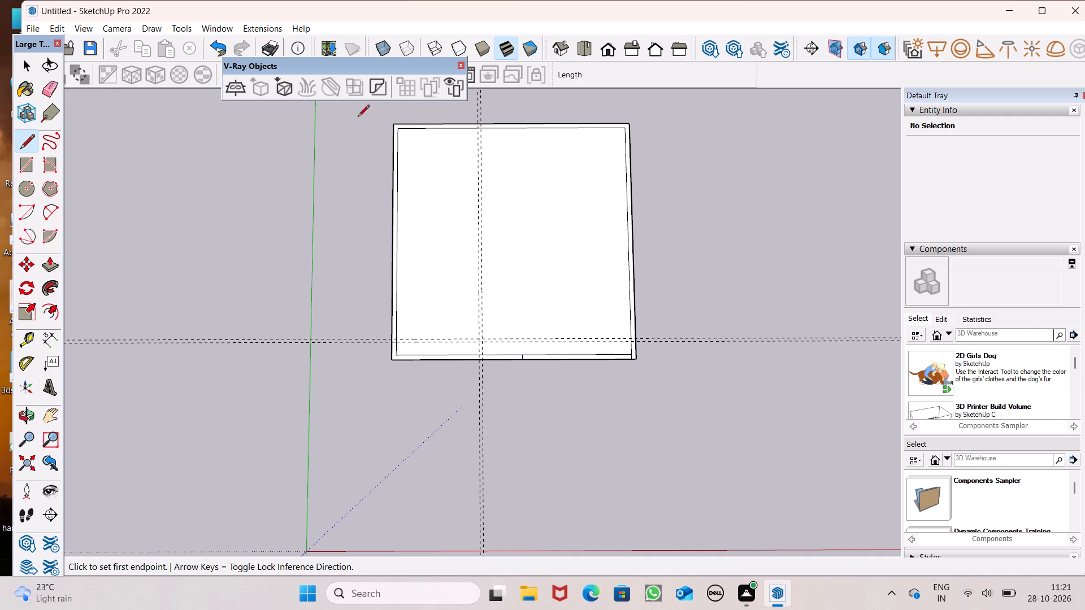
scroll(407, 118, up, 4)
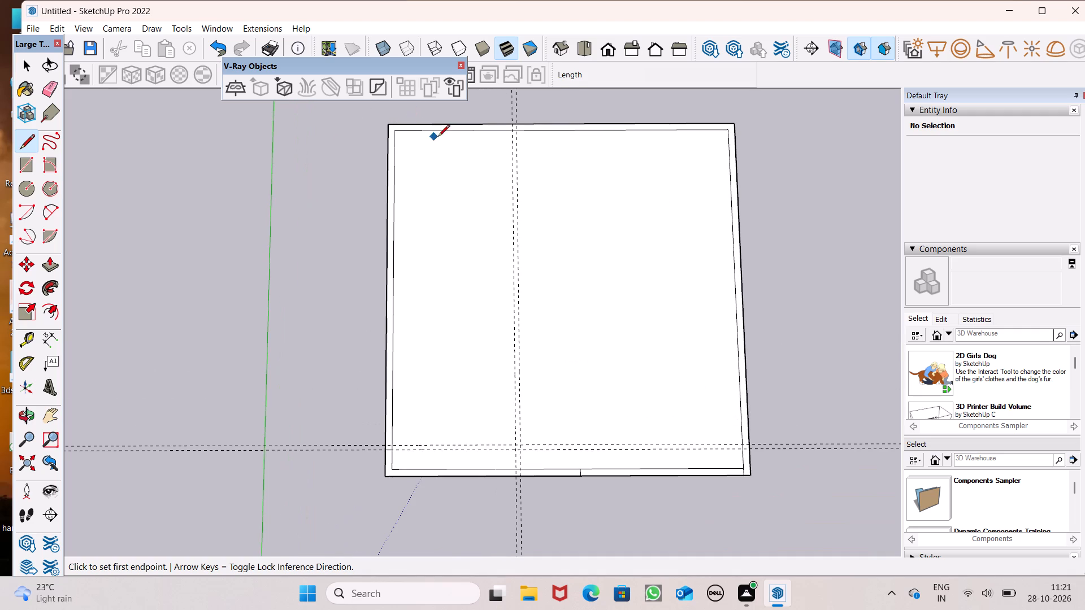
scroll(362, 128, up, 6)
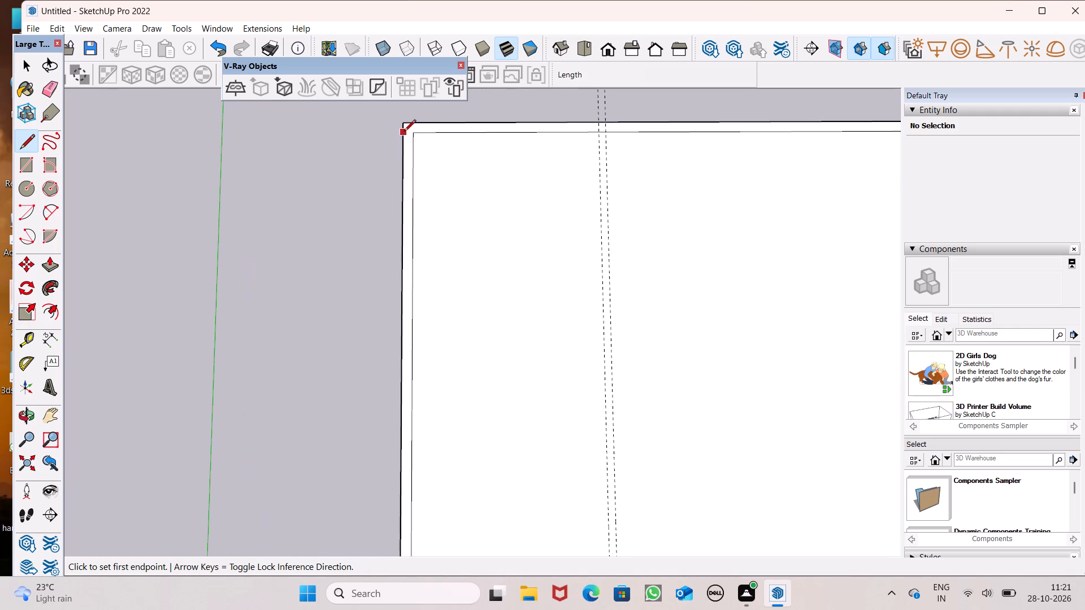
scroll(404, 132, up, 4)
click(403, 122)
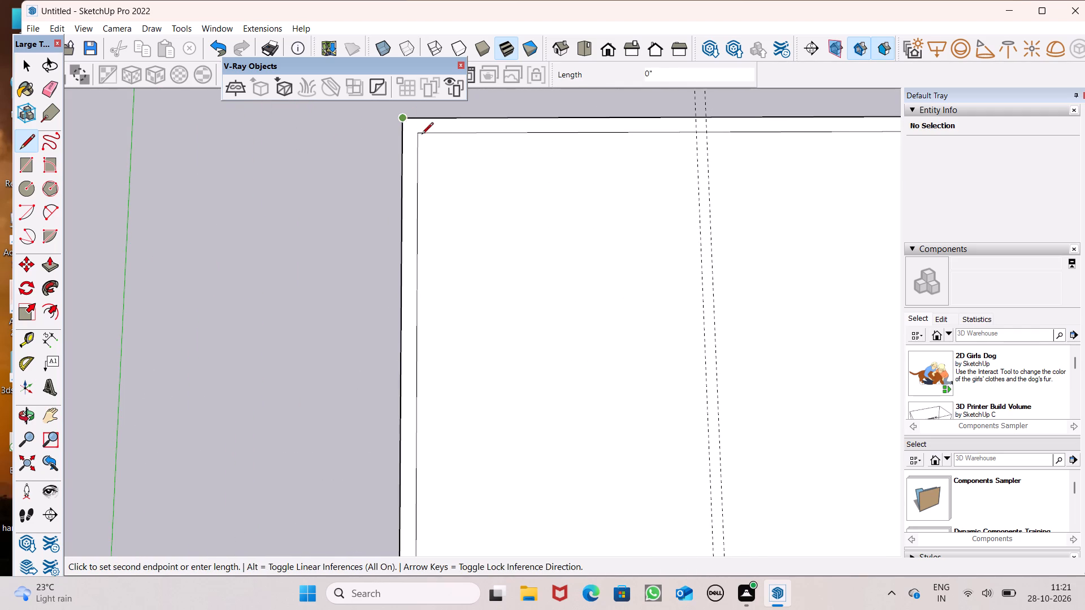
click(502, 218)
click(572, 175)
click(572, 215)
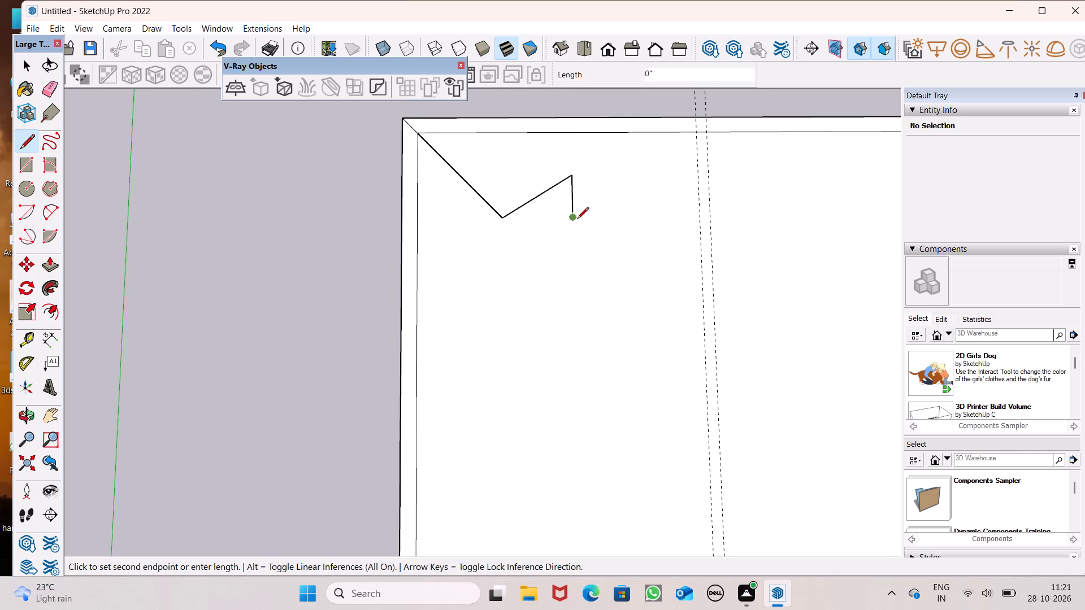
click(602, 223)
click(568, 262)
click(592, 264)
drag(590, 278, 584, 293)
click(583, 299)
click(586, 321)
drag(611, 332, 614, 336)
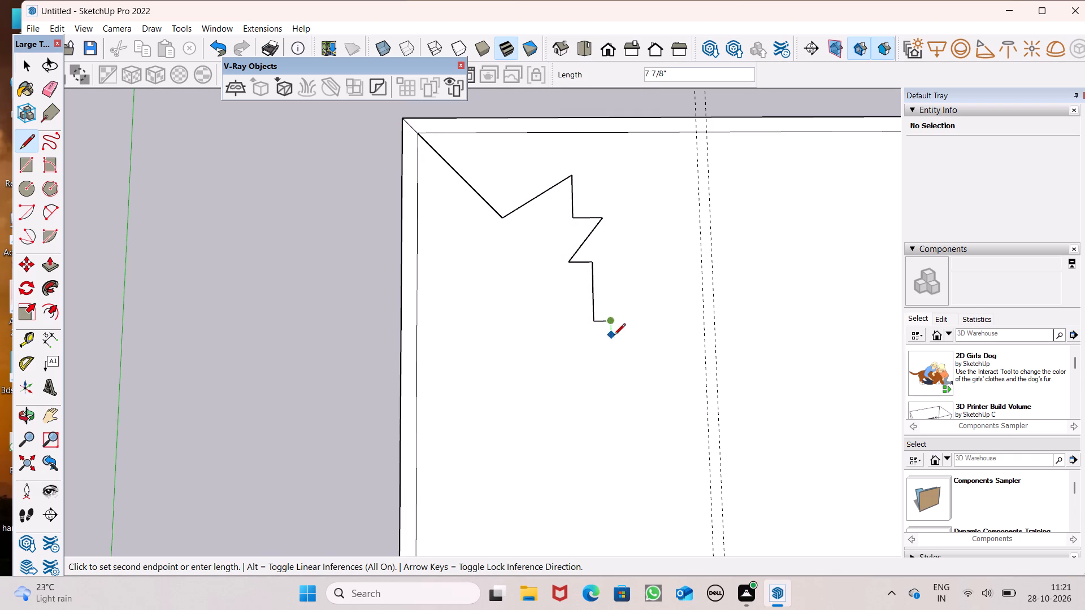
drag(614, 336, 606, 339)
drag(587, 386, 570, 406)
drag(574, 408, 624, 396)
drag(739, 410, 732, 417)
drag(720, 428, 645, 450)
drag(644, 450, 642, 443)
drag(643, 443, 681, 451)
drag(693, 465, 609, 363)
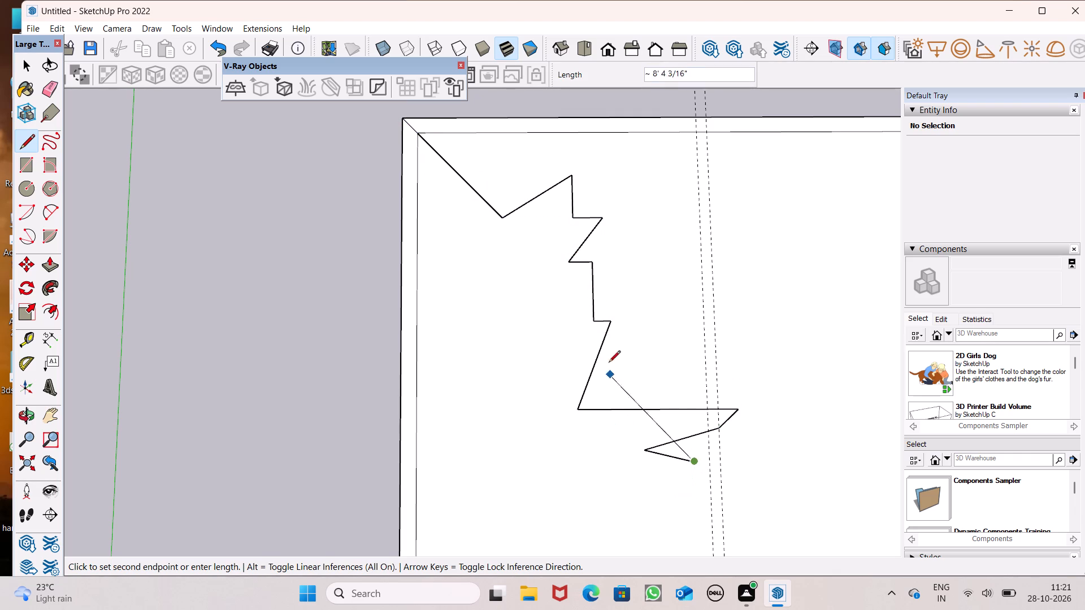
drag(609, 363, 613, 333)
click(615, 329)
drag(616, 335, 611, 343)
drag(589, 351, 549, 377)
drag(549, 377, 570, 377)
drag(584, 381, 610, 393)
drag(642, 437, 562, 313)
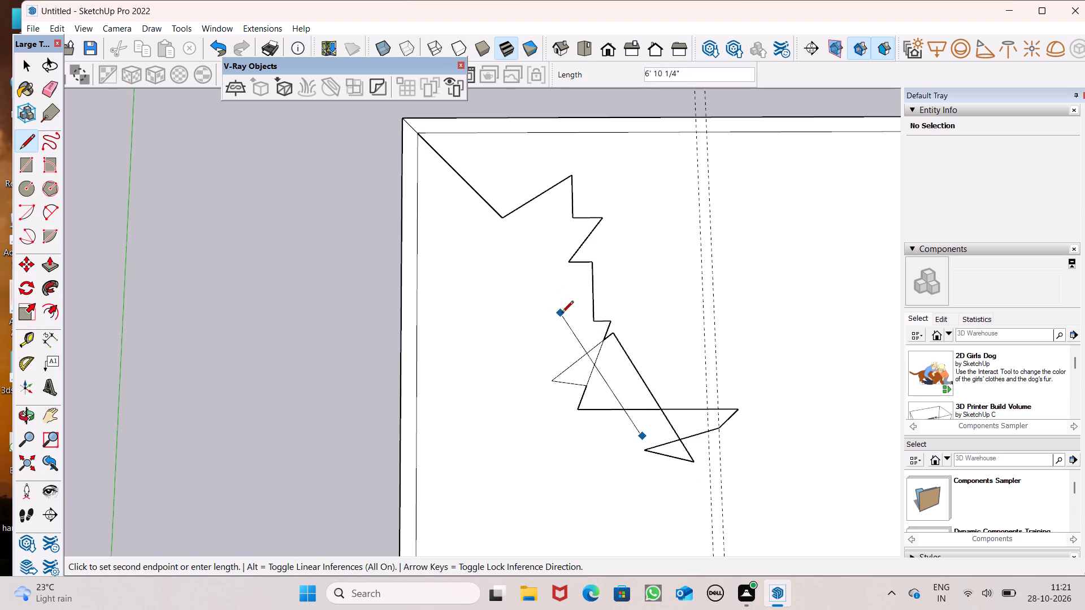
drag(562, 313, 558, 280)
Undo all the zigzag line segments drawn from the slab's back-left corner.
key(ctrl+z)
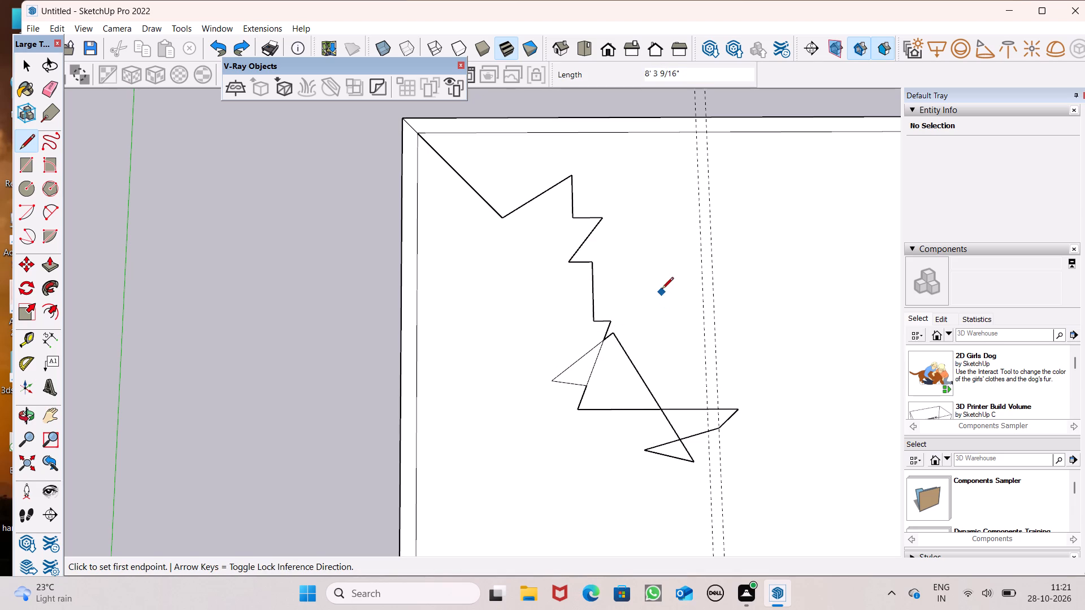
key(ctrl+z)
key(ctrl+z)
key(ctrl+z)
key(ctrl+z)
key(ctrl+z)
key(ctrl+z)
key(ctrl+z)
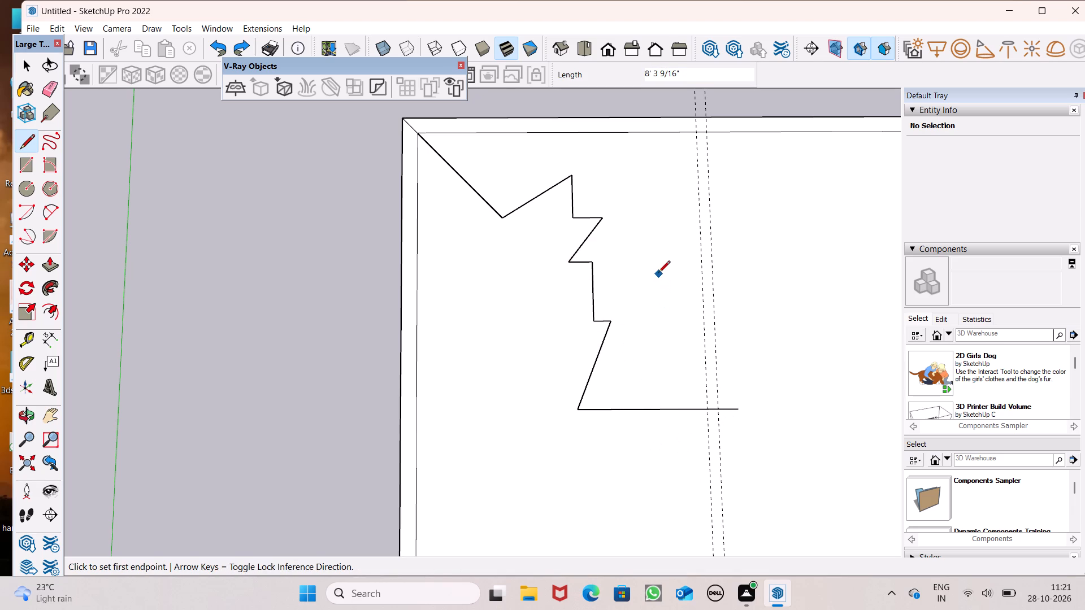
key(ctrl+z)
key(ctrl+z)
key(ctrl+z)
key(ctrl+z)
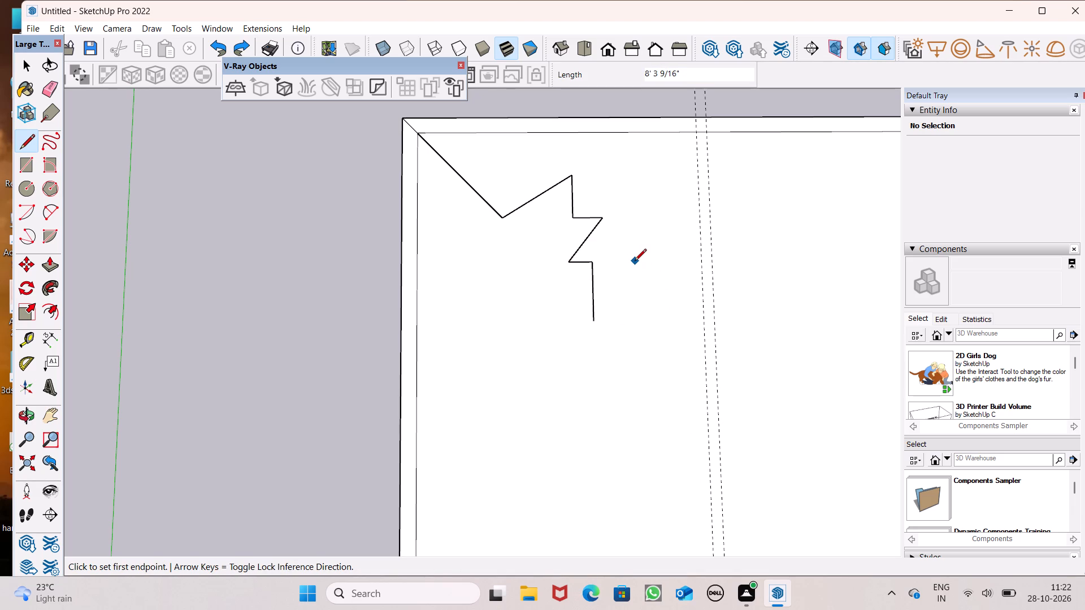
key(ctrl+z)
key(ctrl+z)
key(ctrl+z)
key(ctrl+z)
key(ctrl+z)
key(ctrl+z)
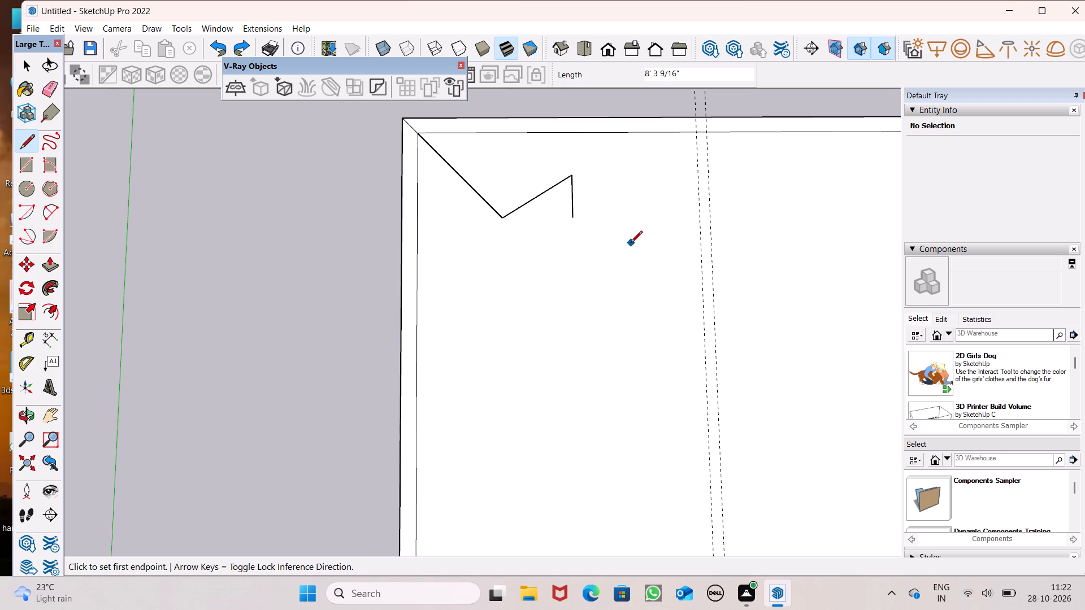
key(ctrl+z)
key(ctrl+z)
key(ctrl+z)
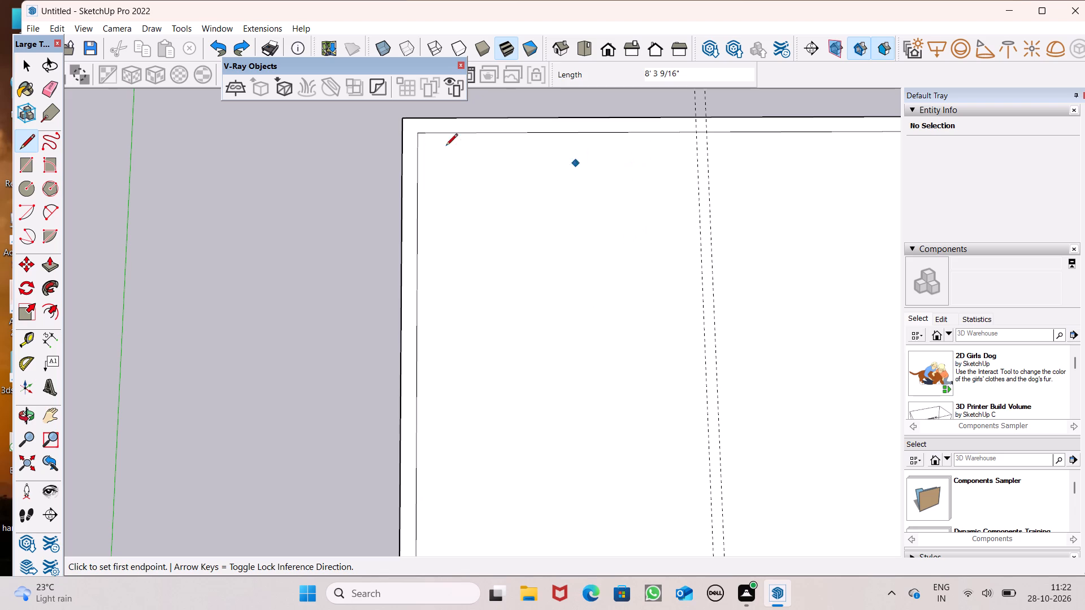
Erase both pairs of parallel guides that cross the slab.
scroll(246, 42, down, 7)
scroll(203, 165, down, 5)
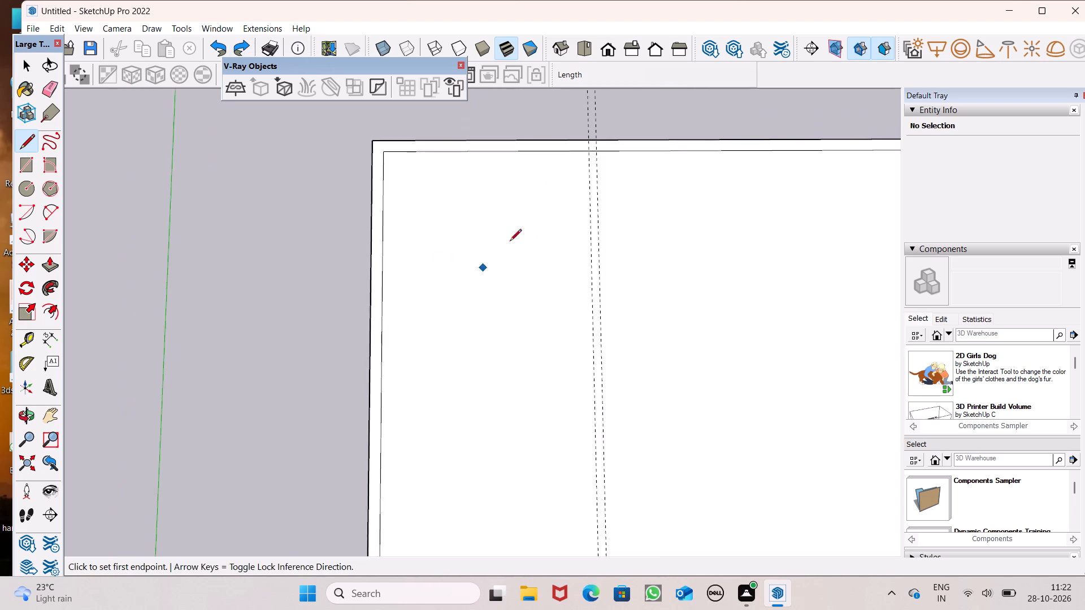
scroll(510, 242, down, 11)
scroll(430, 433, up, 7)
scroll(474, 343, up, 4)
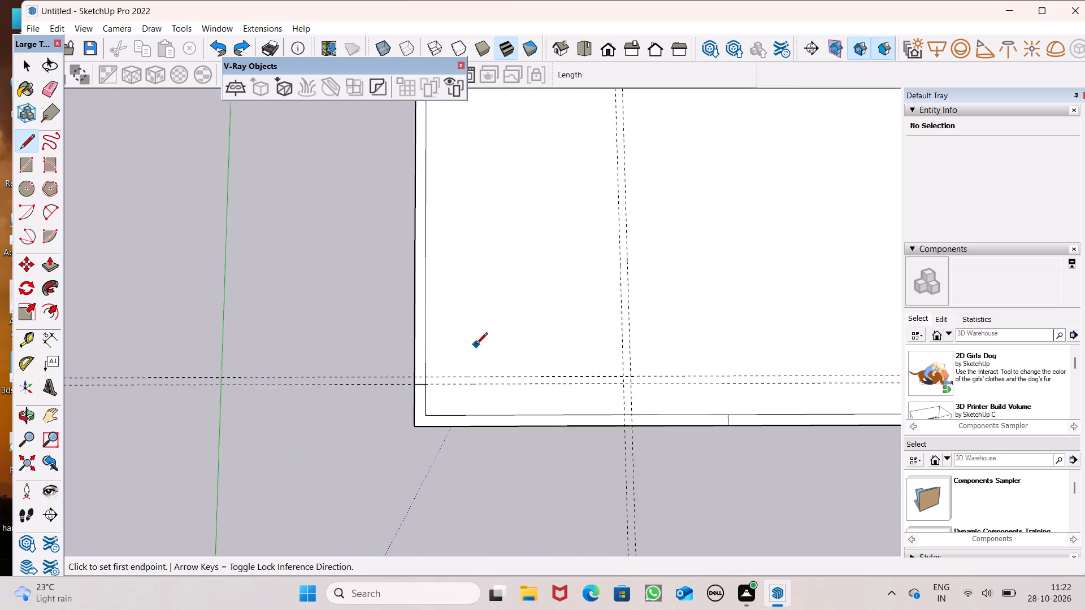
scroll(476, 345, up, 1)
scroll(476, 351, down, 7)
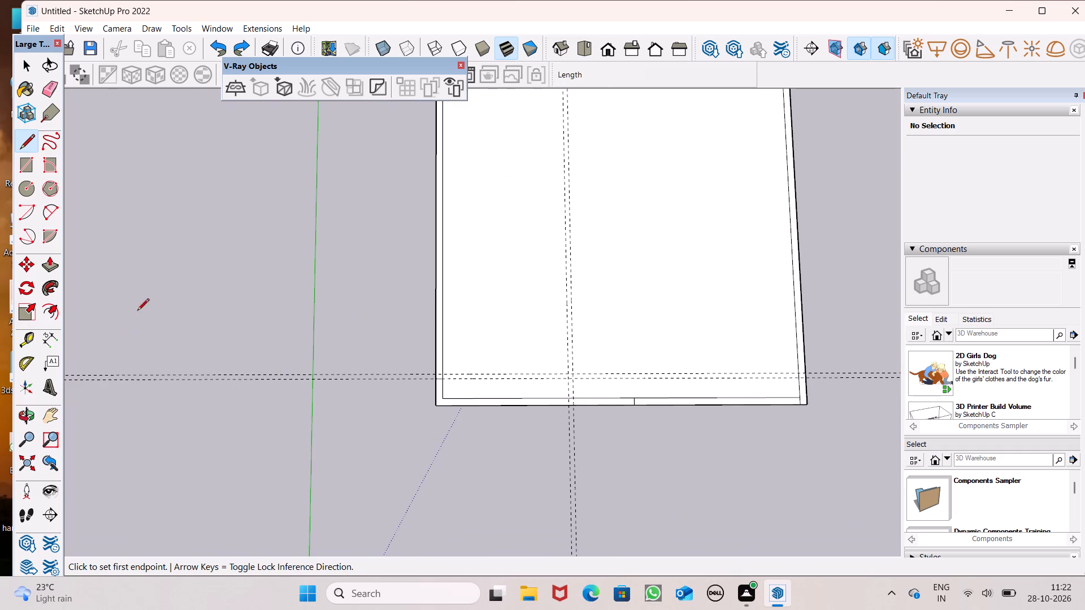
scroll(491, 413, up, 2)
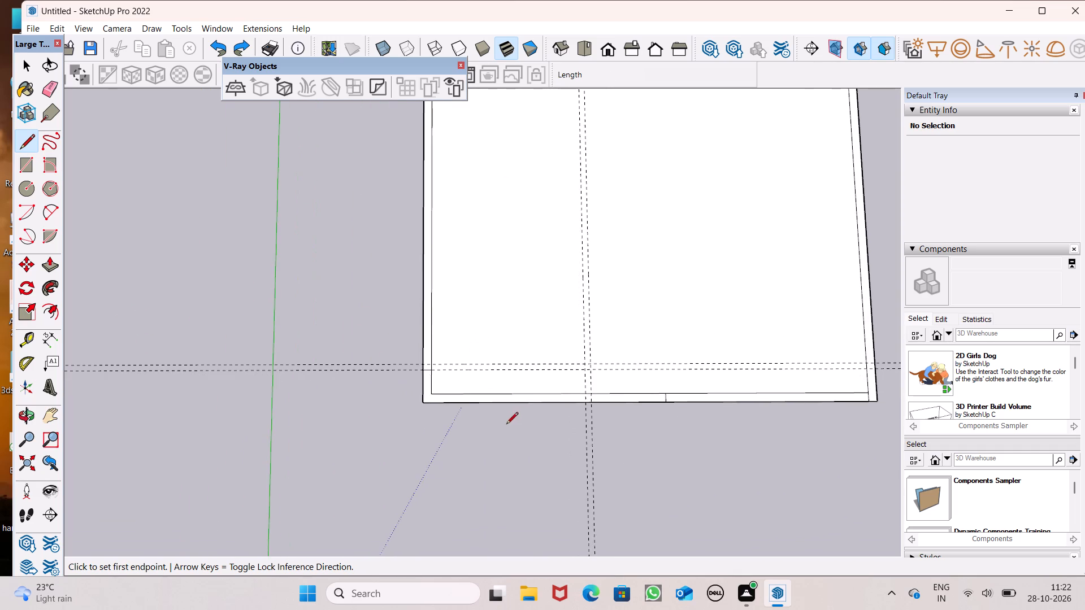
scroll(366, 370, up, 1)
scroll(359, 378, down, 1)
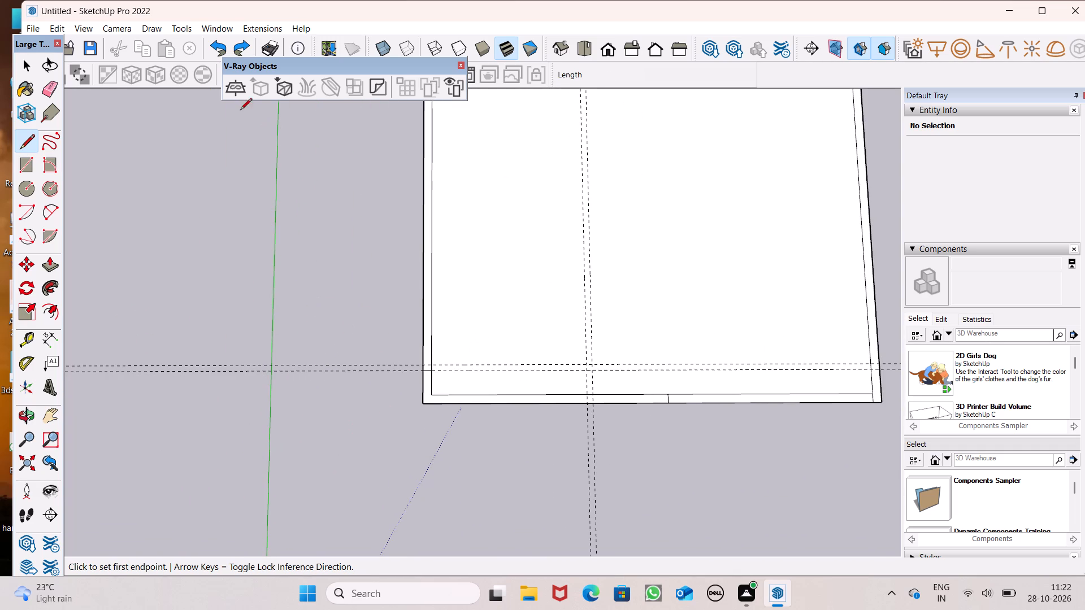
click(49, 91)
drag(375, 362, 375, 373)
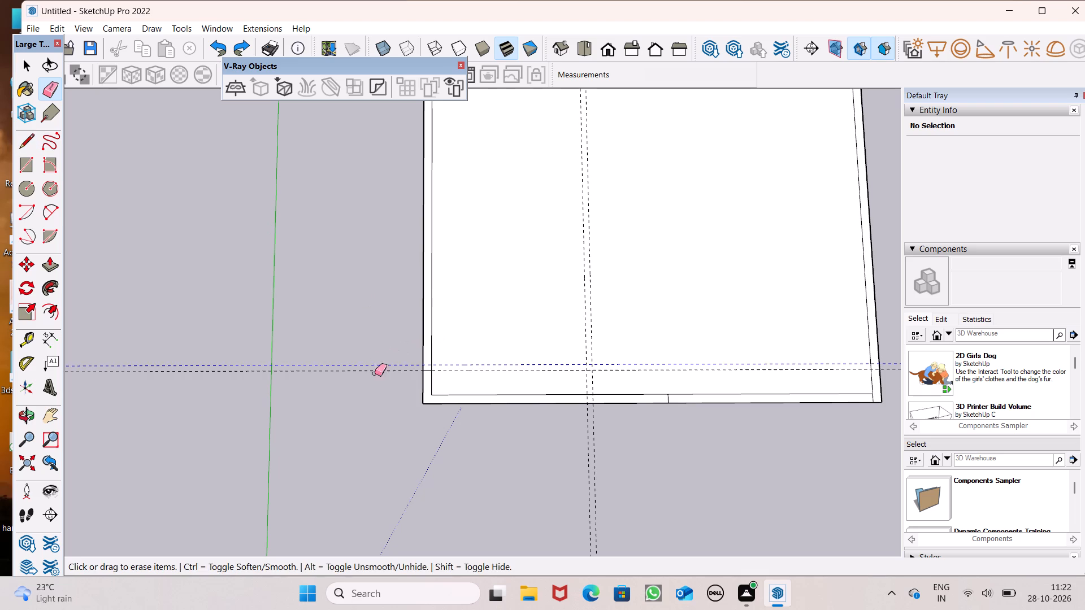
drag(375, 373, 371, 384)
drag(536, 496, 610, 516)
key(space)
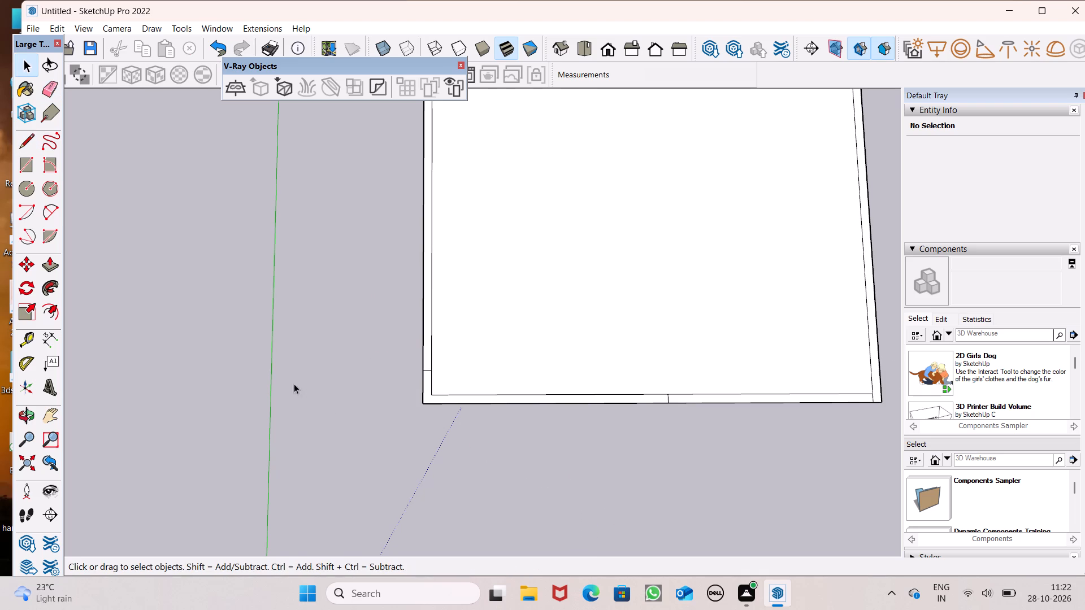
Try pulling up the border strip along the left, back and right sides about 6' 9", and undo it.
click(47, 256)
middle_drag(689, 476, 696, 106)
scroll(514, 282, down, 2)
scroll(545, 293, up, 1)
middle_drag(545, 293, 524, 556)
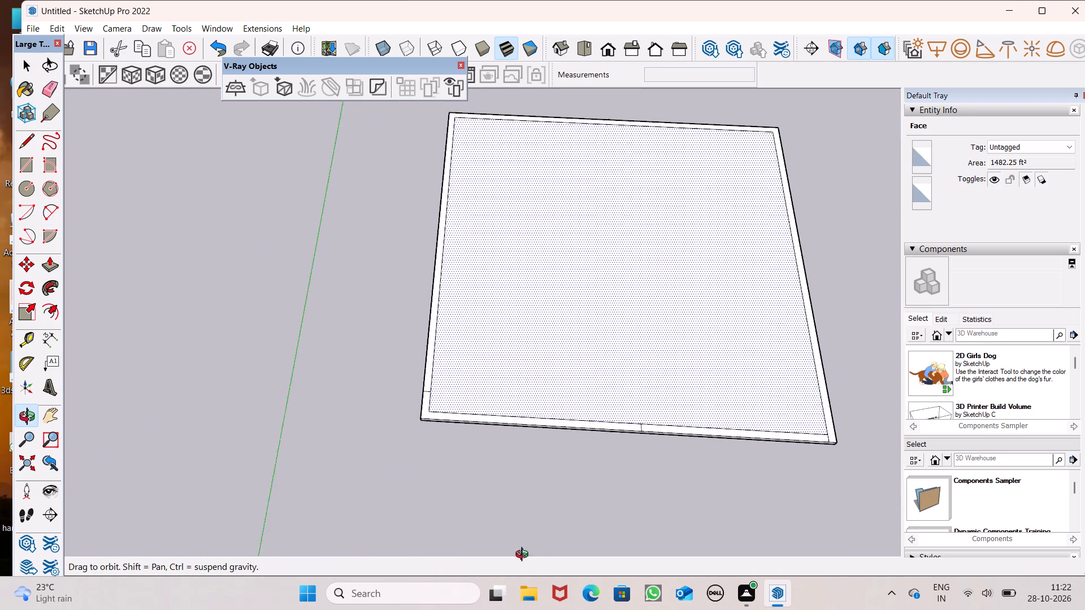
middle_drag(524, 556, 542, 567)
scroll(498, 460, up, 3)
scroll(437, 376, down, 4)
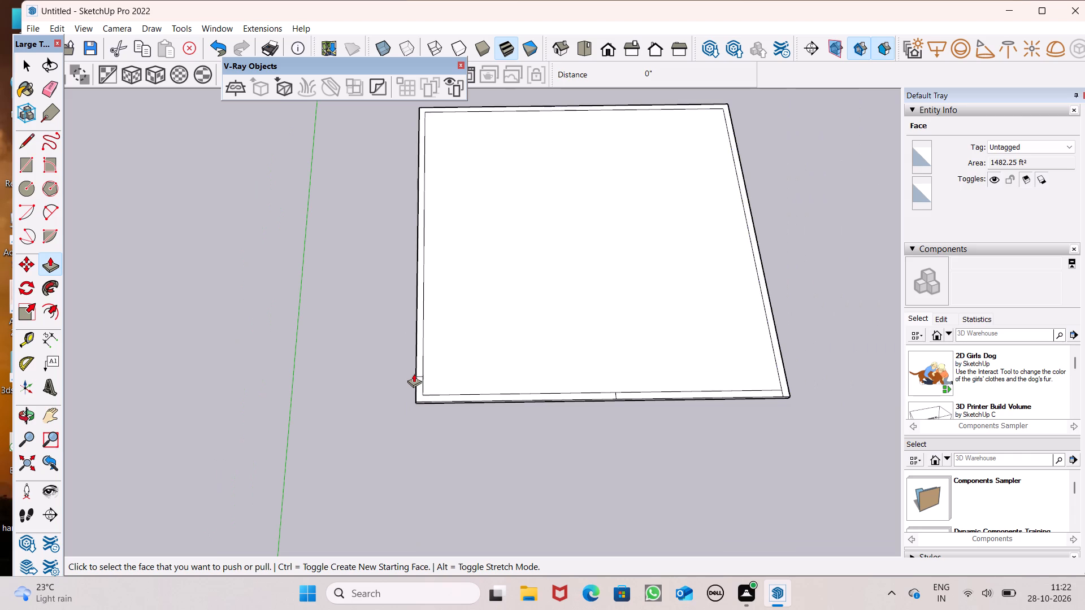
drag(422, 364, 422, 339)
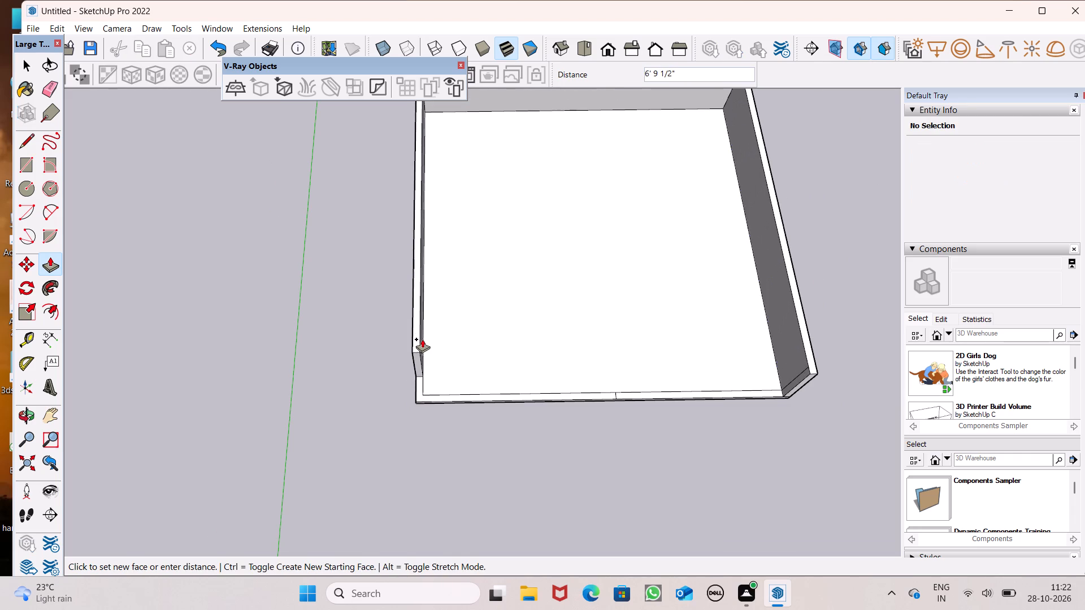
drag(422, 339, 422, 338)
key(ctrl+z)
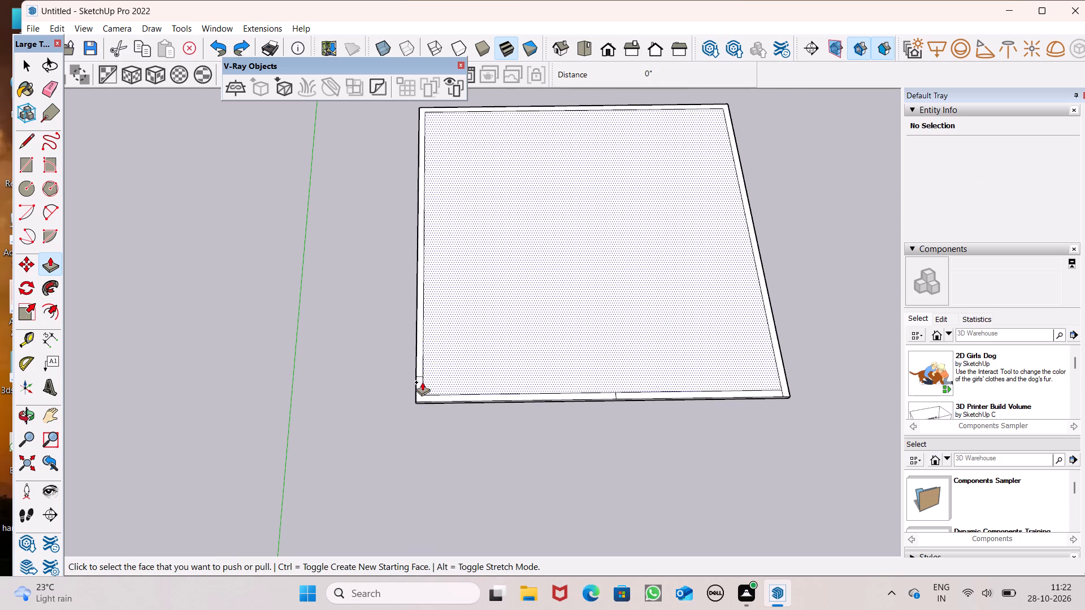
Pull up the L-shaped border section at the slab's front-left corner by 3'.
scroll(418, 385, up, 3)
drag(419, 391, 423, 360)
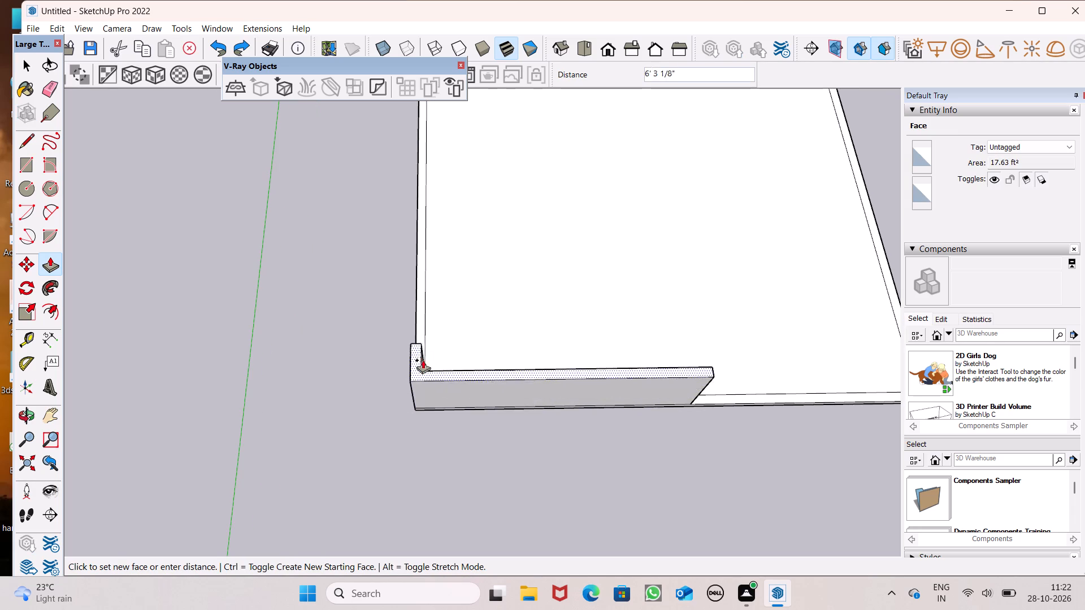
drag(423, 360, 405, 334)
text(3')
drag(405, 334, 406, 333)
key(Return)
scroll(407, 317, down, 2)
Pull up the border strip along the slab's left, back and right sides by 3', level with the front-left wall section.
middle_drag(502, 432, 504, 155)
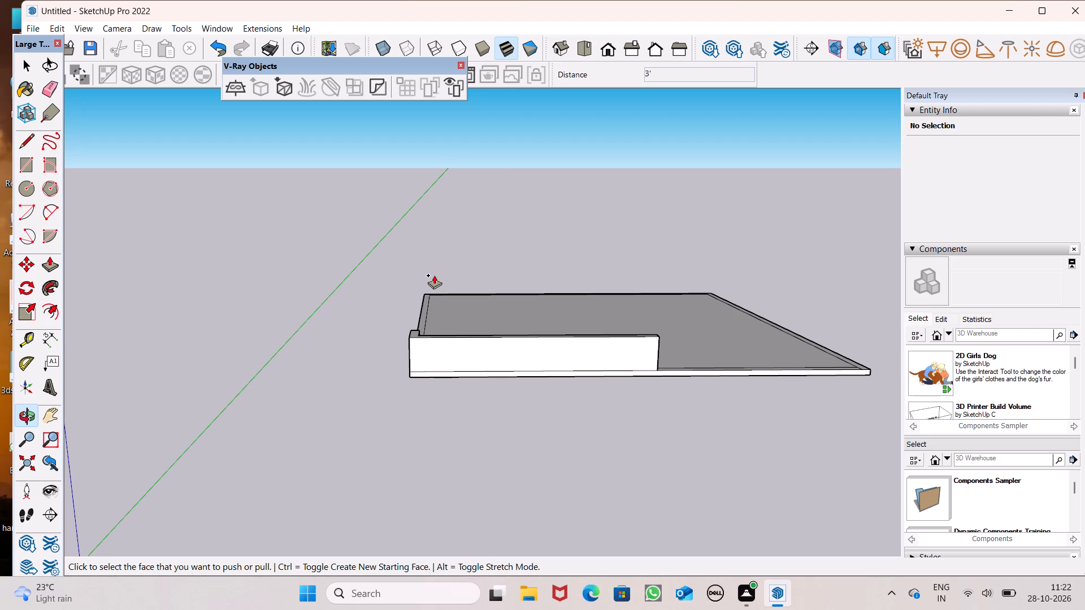
scroll(445, 267, down, 3)
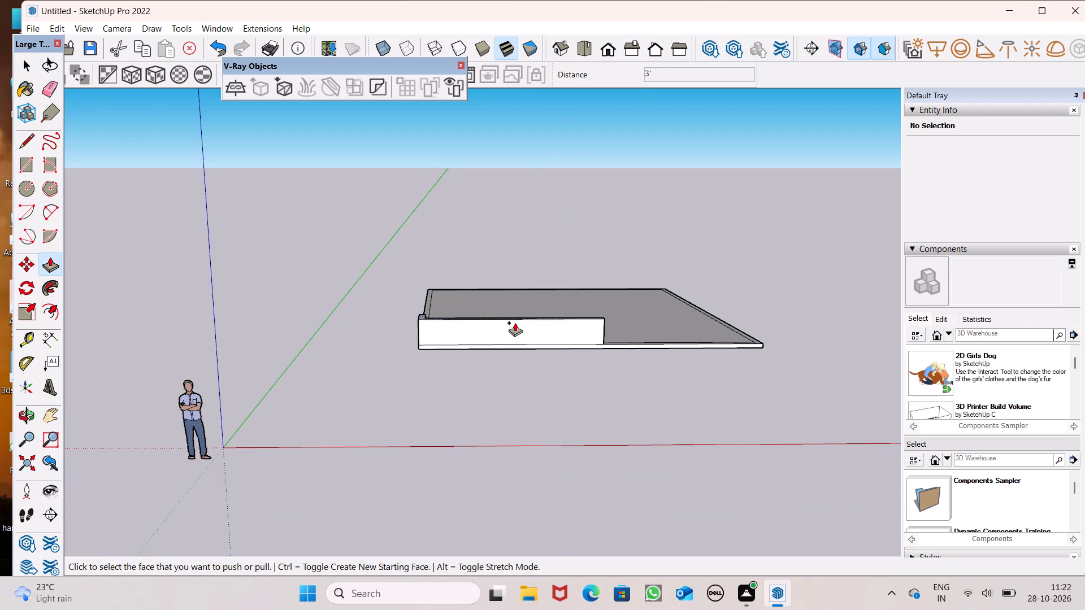
middle_drag(521, 323, 520, 609)
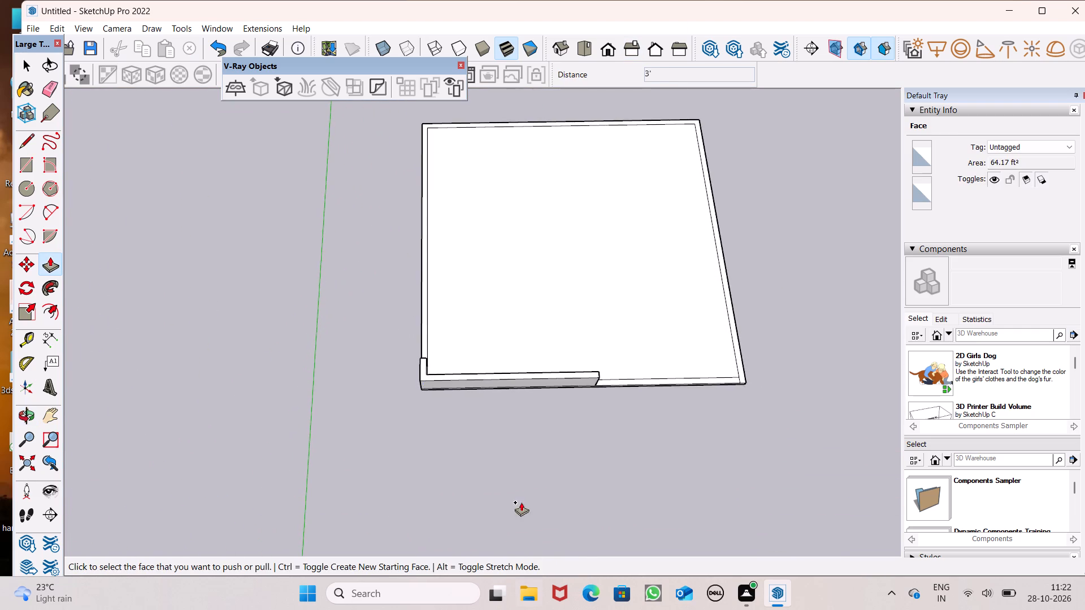
scroll(473, 421, up, 4)
scroll(470, 386, down, 4)
middle_drag(905, 458, 723, 457)
scroll(640, 373, down, 3)
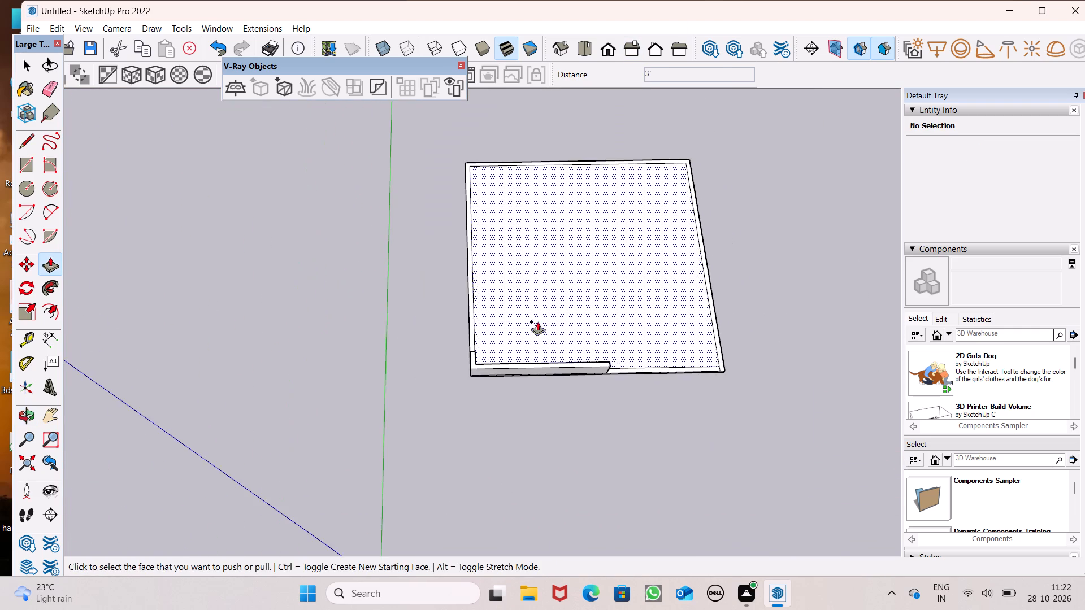
scroll(513, 321, up, 3)
scroll(435, 347, up, 5)
drag(469, 364, 483, 352)
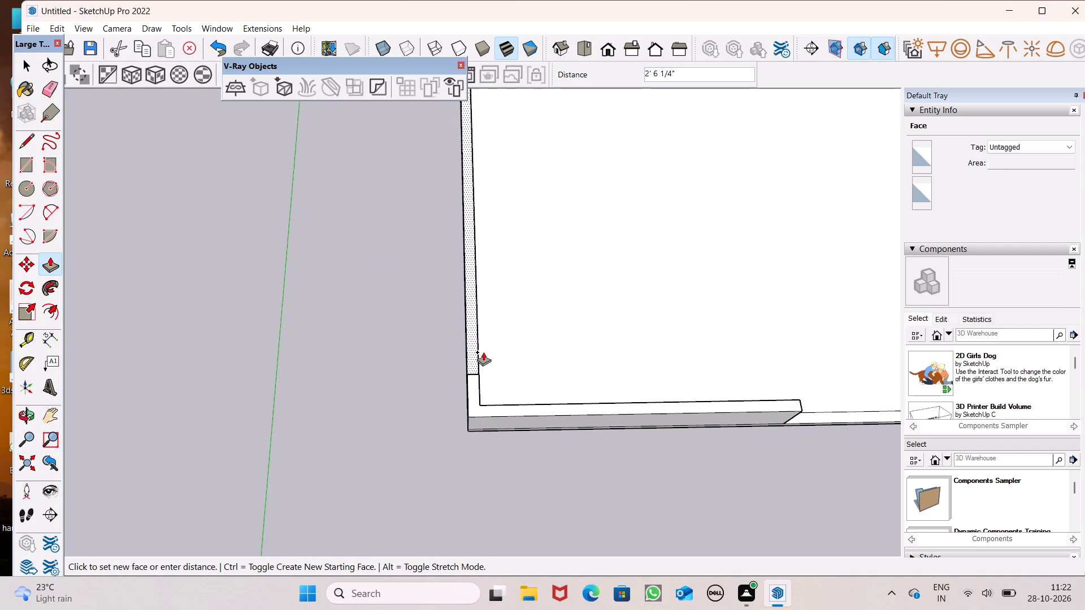
drag(483, 352, 480, 392)
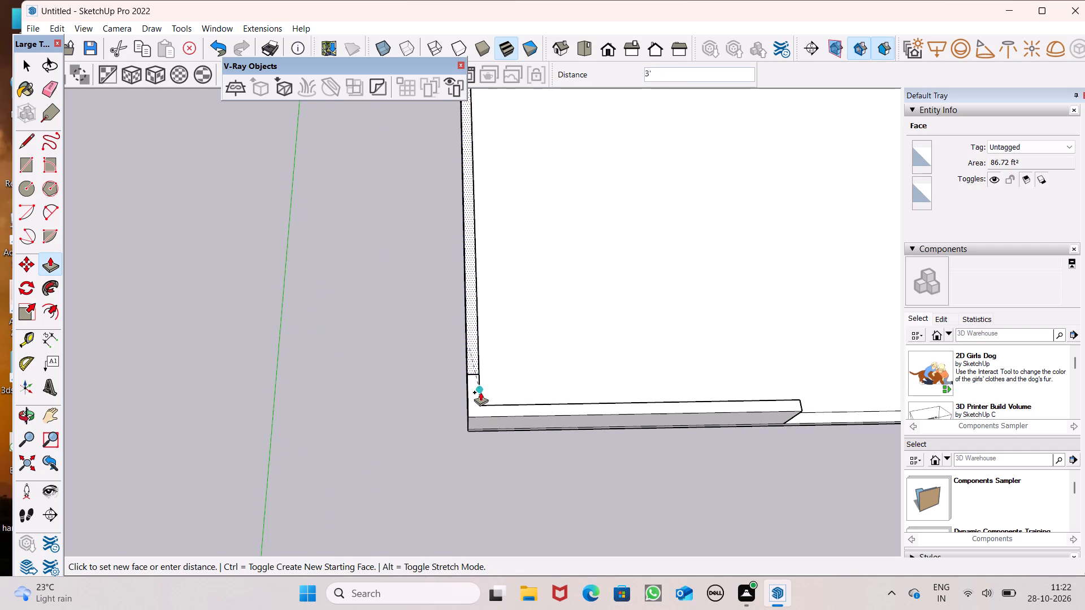
drag(480, 392, 478, 393)
Examine the raised perimeter walls and the opening in the front side from several angles.
scroll(427, 348, down, 2)
middle_drag(469, 374, 726, 245)
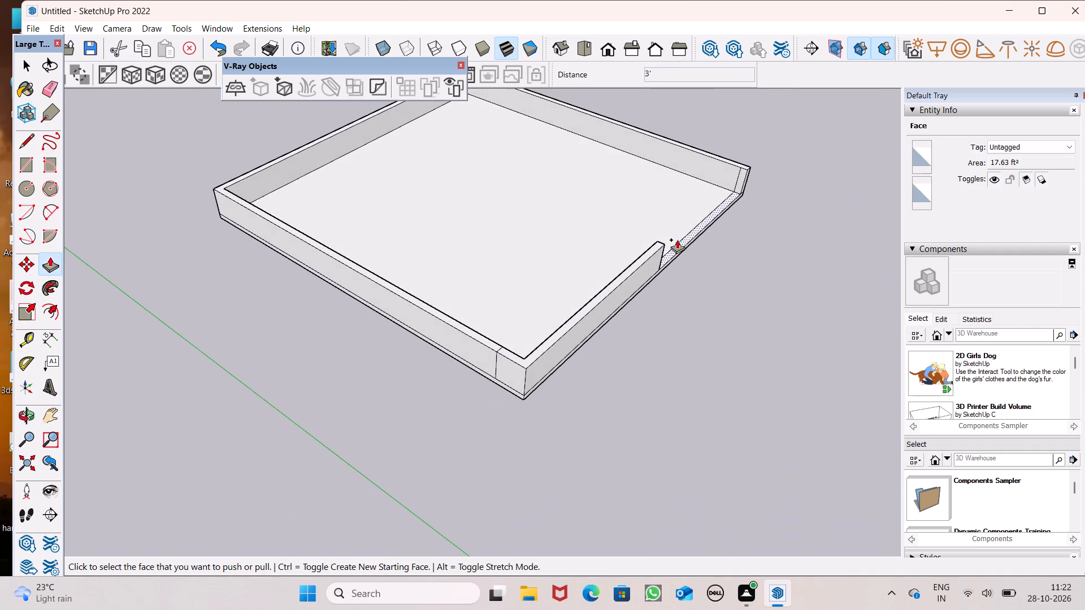
scroll(667, 260, down, 2)
middle_drag(678, 313, 386, 364)
scroll(678, 313, up, 1)
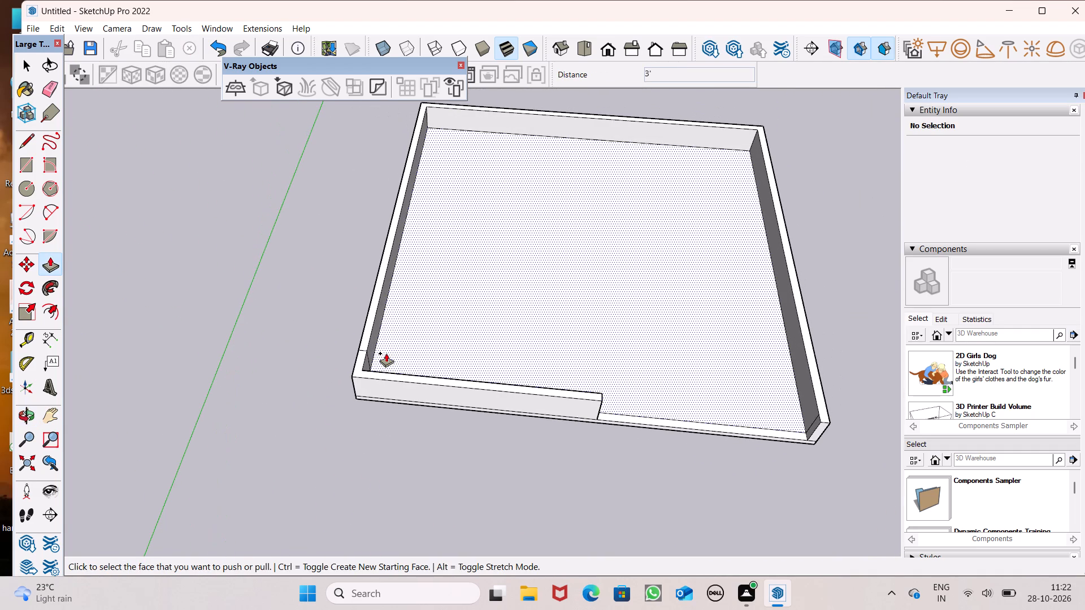
scroll(370, 352, down, 1)
scroll(377, 339, up, 1)
middle_drag(377, 340, 161, 328)
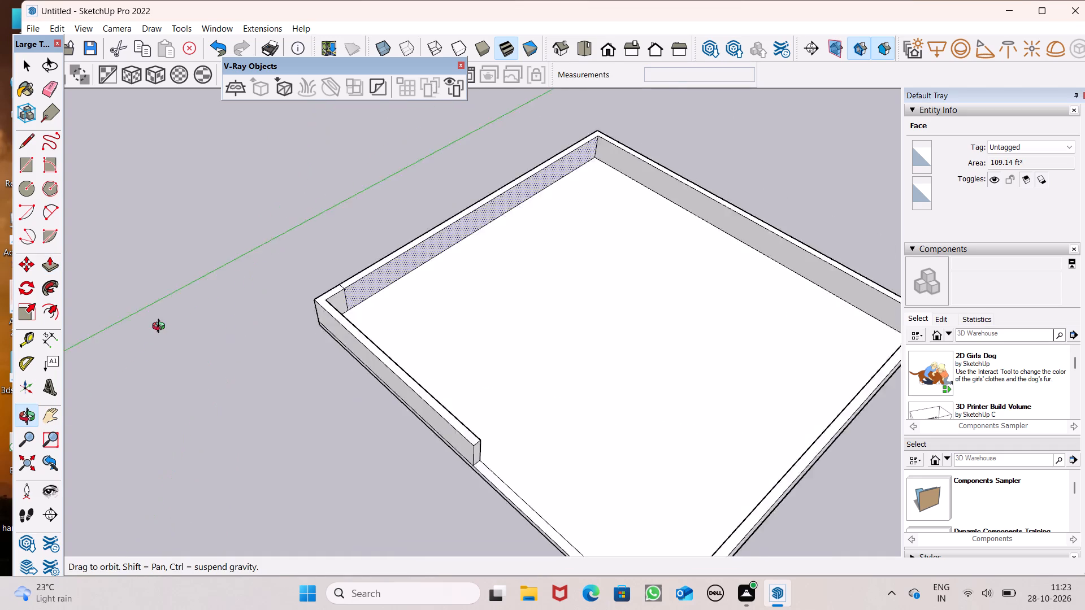
middle_drag(161, 328, 379, 355)
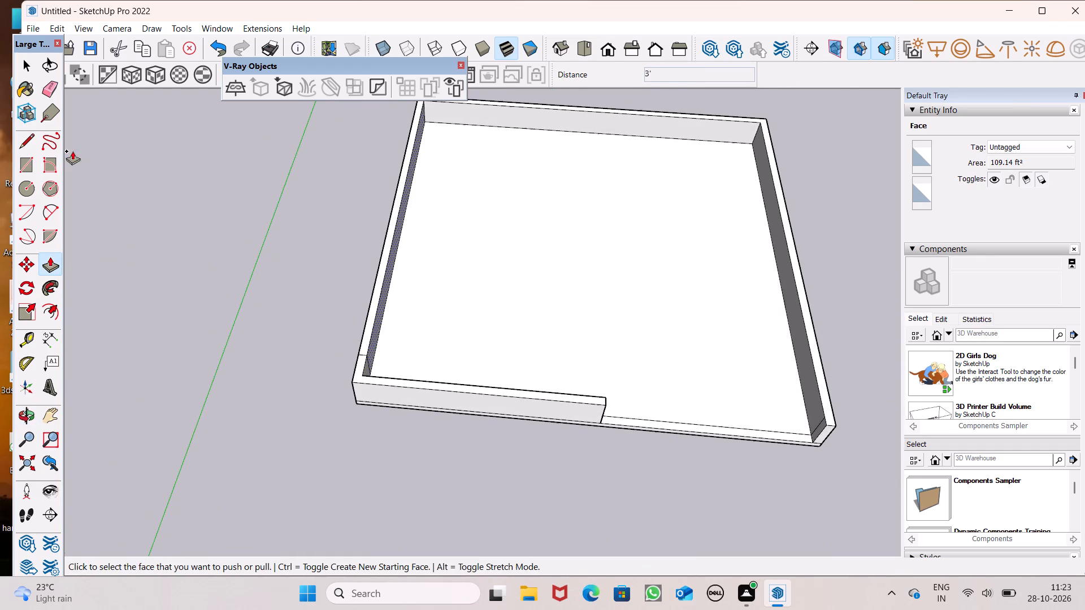
click(27, 145)
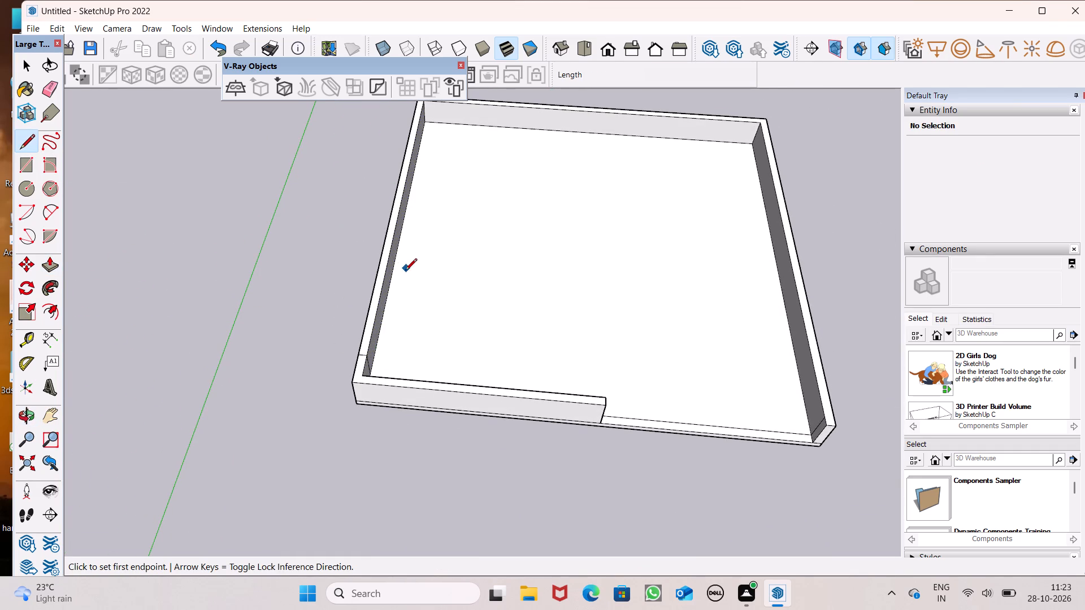
scroll(405, 274, down, 1)
scroll(503, 302, down, 2)
middle_drag(577, 347, 509, 178)
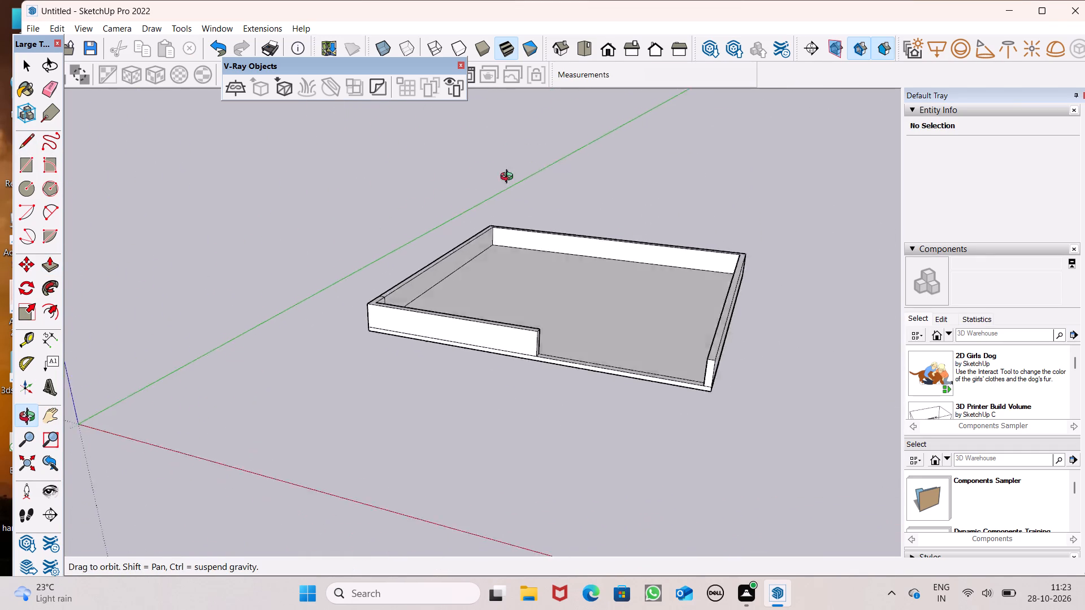
middle_drag(509, 178, 544, 245)
scroll(579, 300, up, 1)
middle_drag(579, 302, 572, 345)
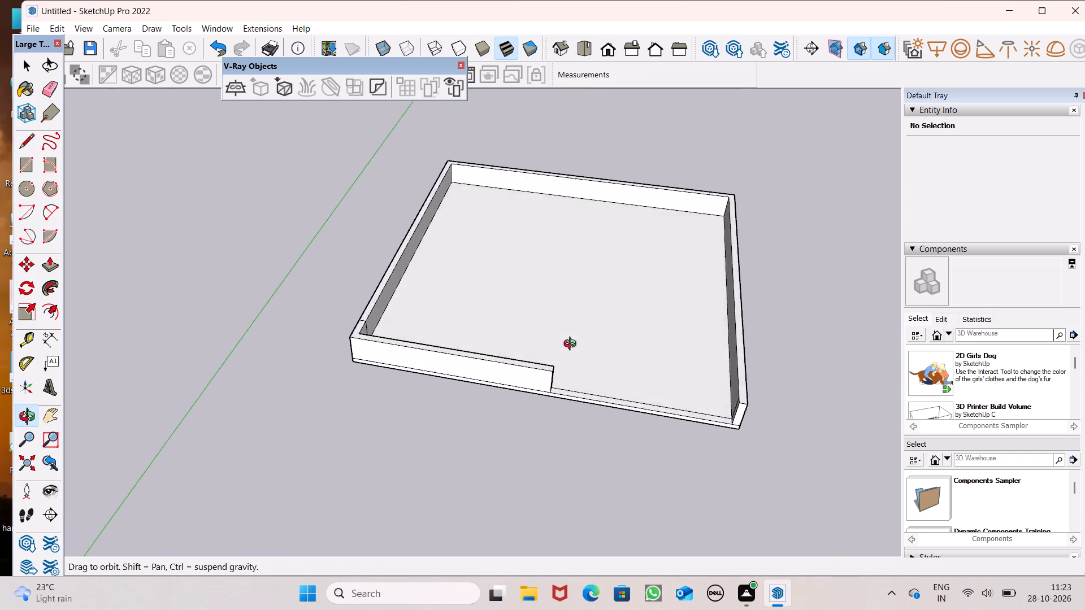
middle_drag(572, 345, 179, 316)
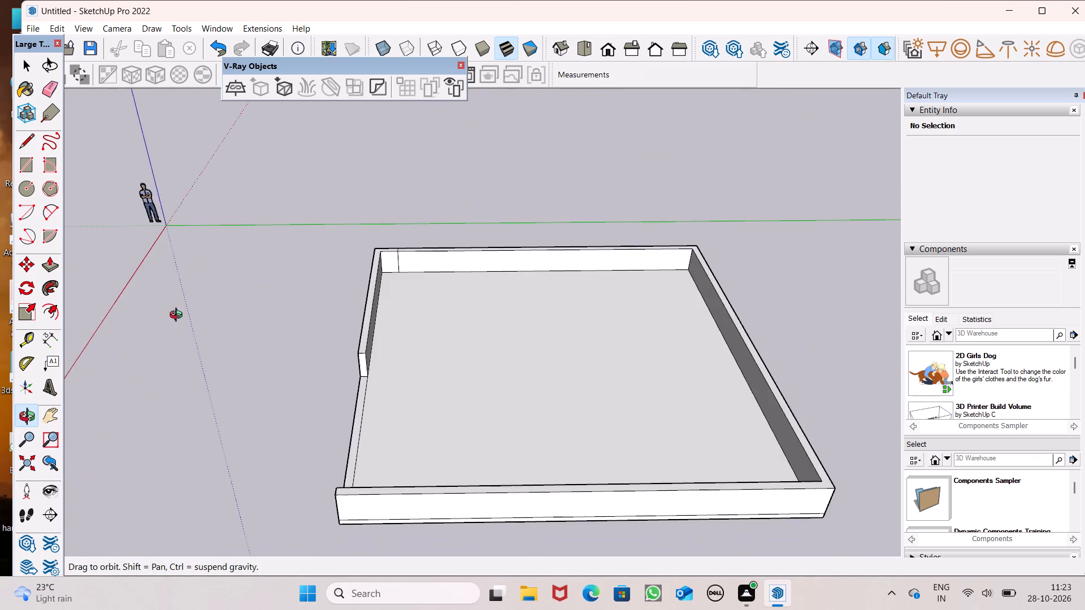
middle_drag(179, 316, 223, 336)
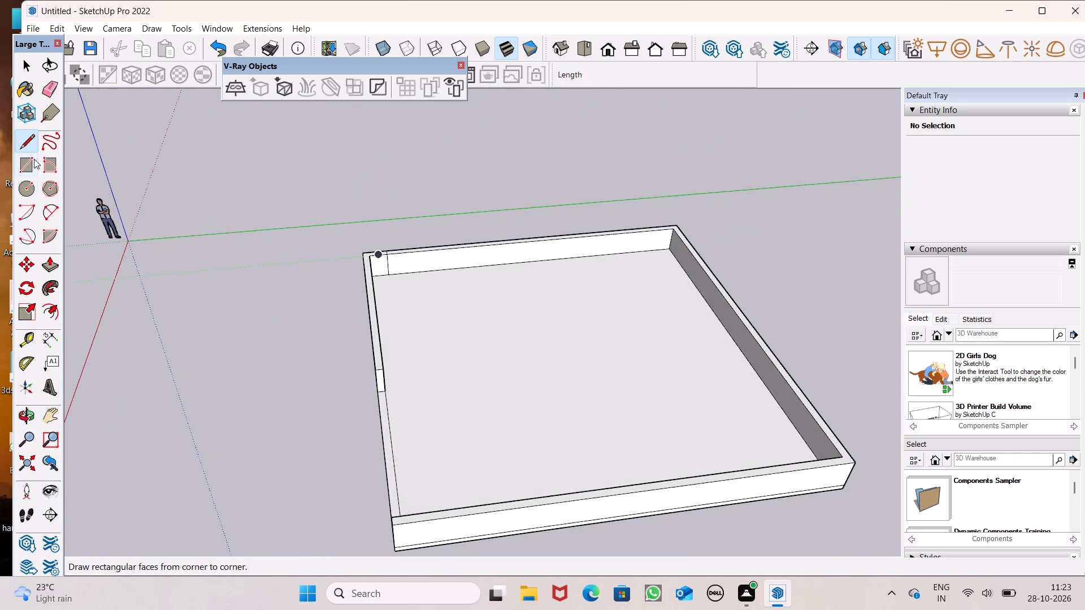
Pull up the slab's inner floor face by 3', level with the tops of the surrounding walls.
drag(43, 267, 67, 259)
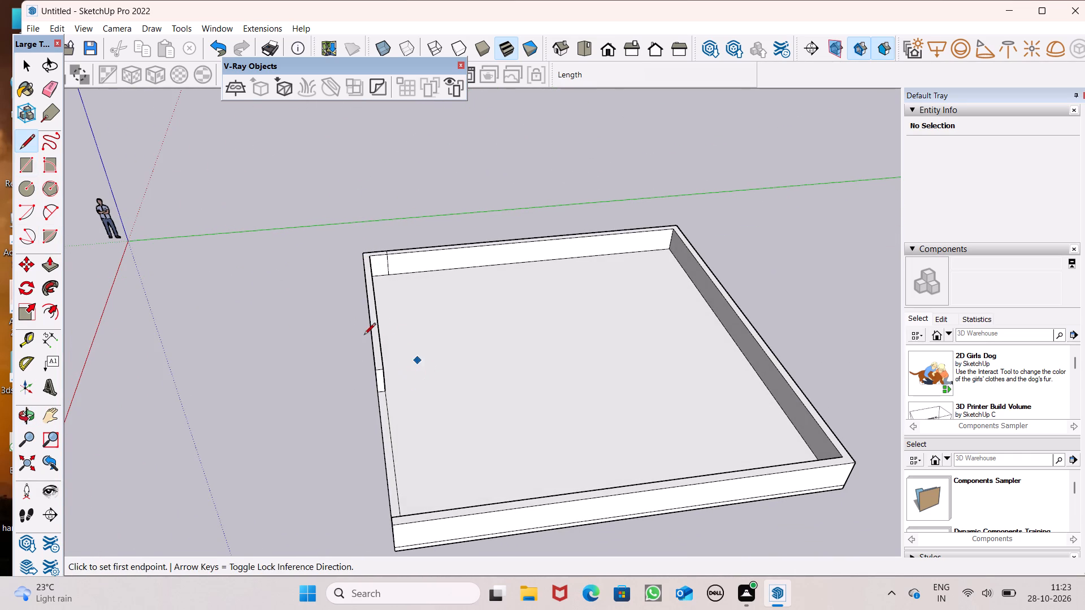
drag(53, 267, 101, 240)
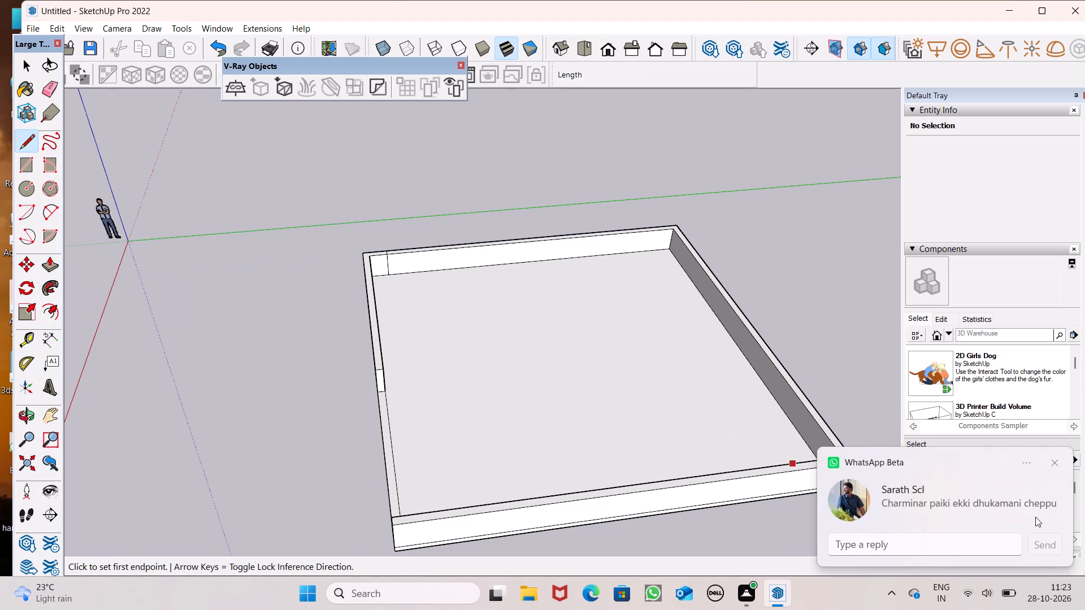
click(1051, 456)
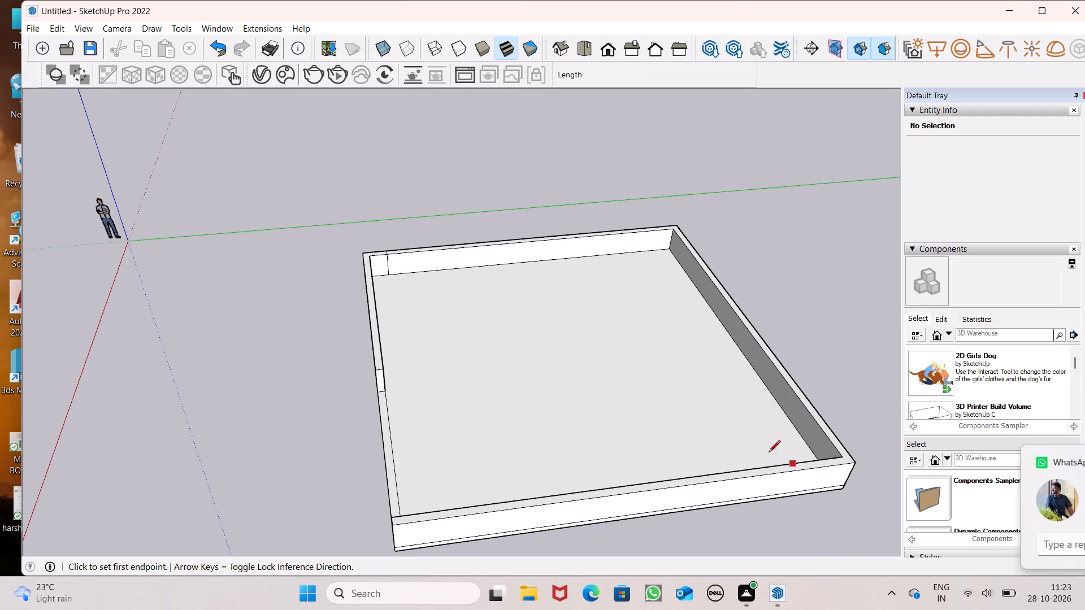
click(50, 262)
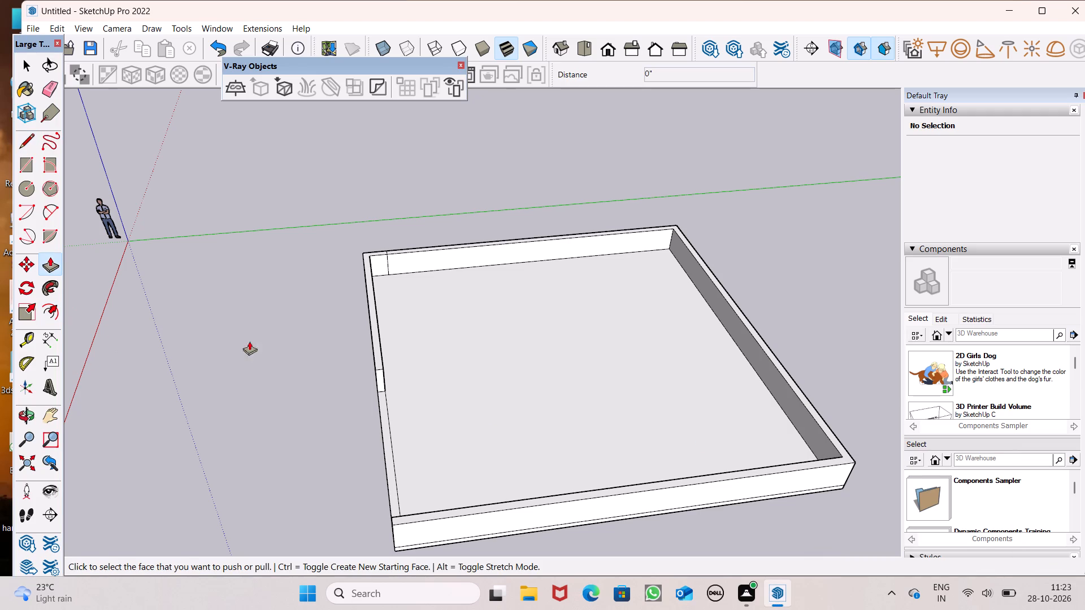
scroll(912, 496, down, 6)
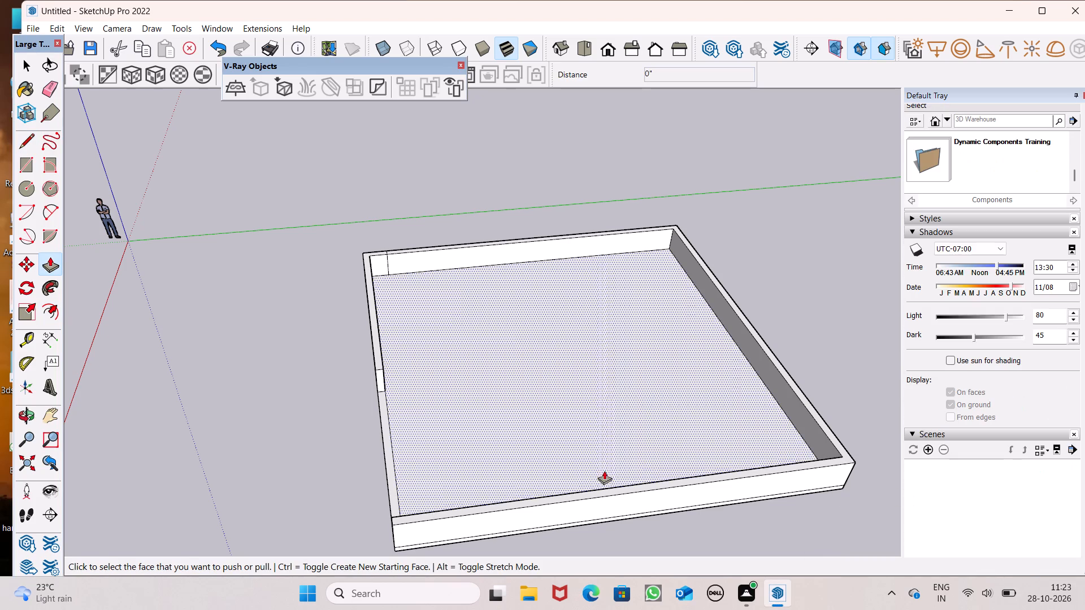
scroll(587, 301, down, 7)
scroll(528, 251, up, 8)
scroll(568, 252, down, 4)
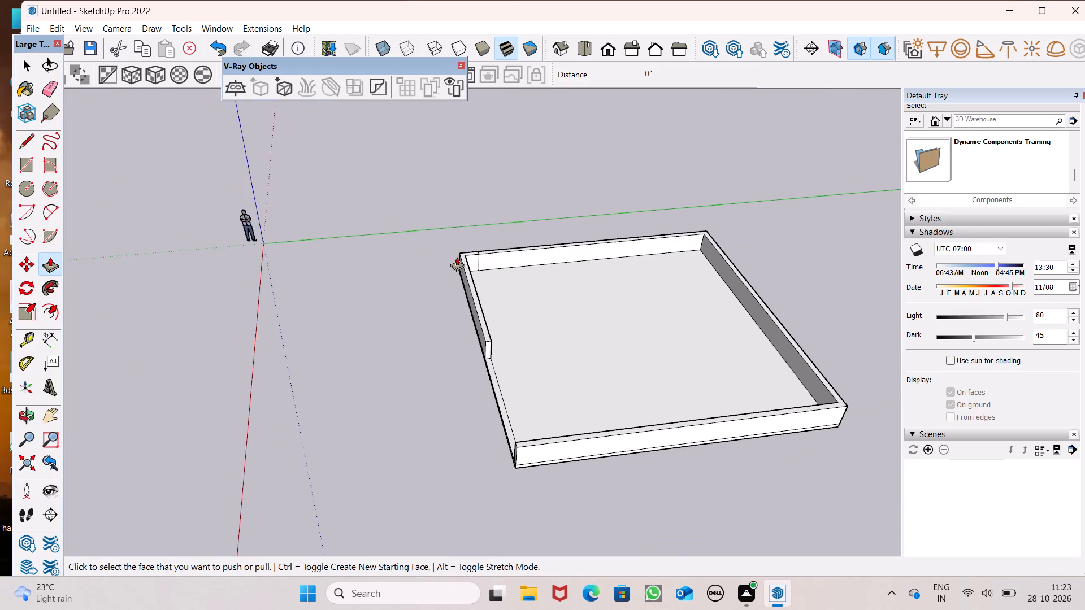
scroll(457, 259, up, 11)
drag(546, 305, 486, 295)
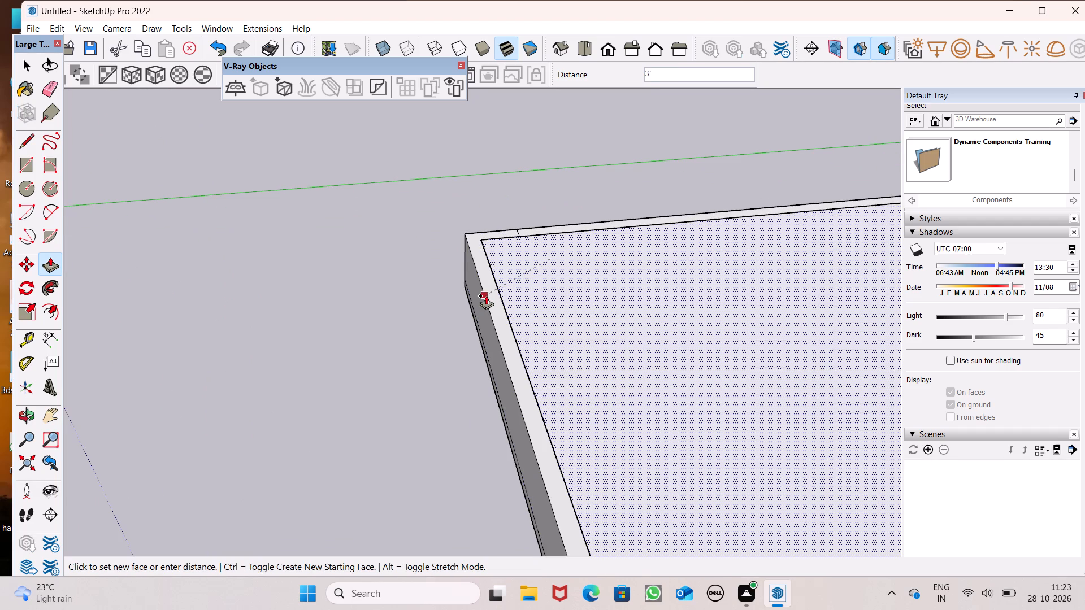
drag(486, 295, 484, 295)
Pull the thin front face of the slab base outward about 12' 6" to form a low platform in front of the raised block.
scroll(470, 255, down, 15)
middle_drag(418, 300, 673, 263)
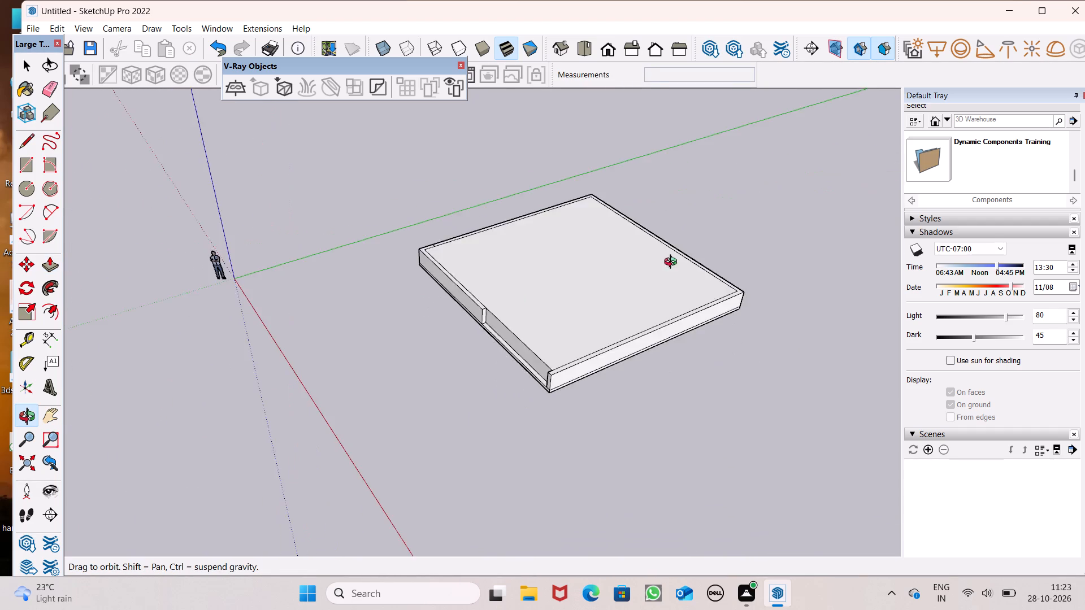
middle_drag(673, 263, 705, 250)
scroll(555, 345, up, 1)
middle_drag(558, 345, 698, 297)
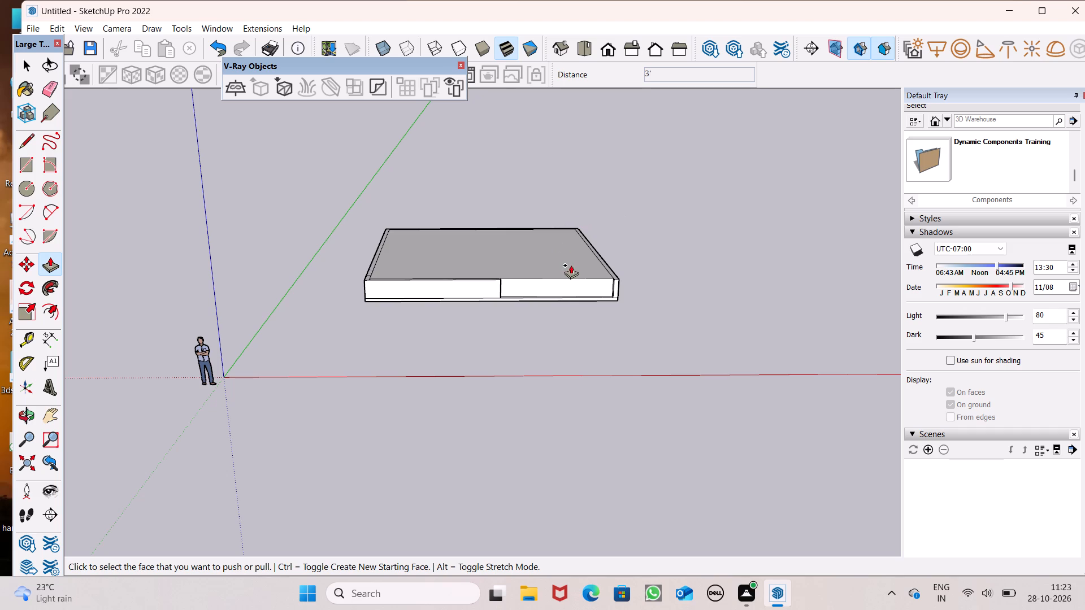
middle_drag(539, 334, 468, 456)
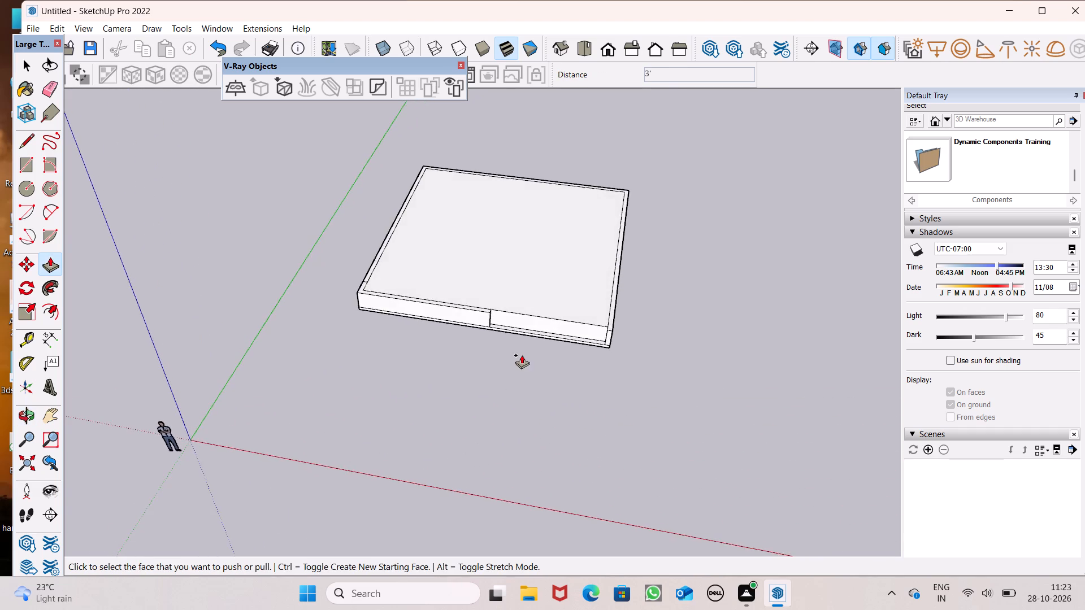
scroll(523, 353, up, 5)
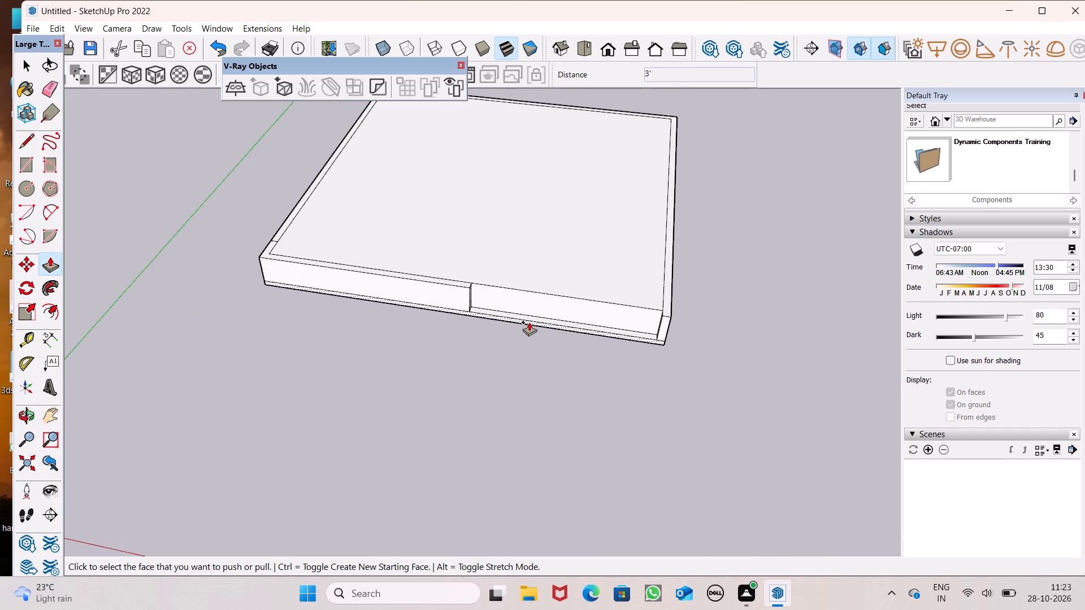
drag(529, 325, 471, 412)
Push the recessed vertical face at the block's front-right opening inward about 13' 7" to cut a deep recess.
scroll(618, 327, down, 3)
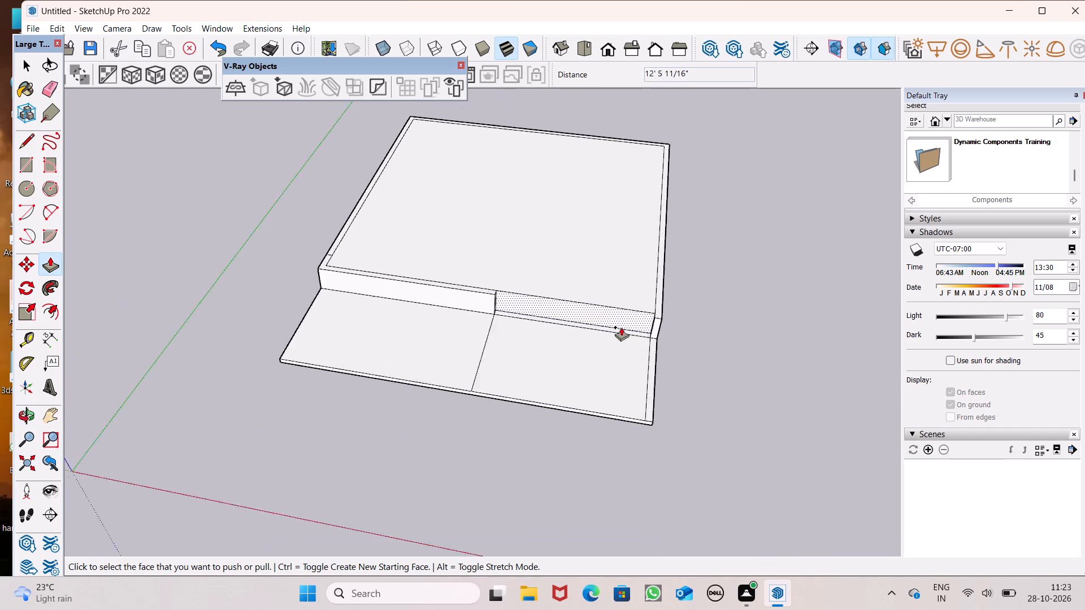
scroll(621, 327, down, 5)
scroll(632, 208, up, 1)
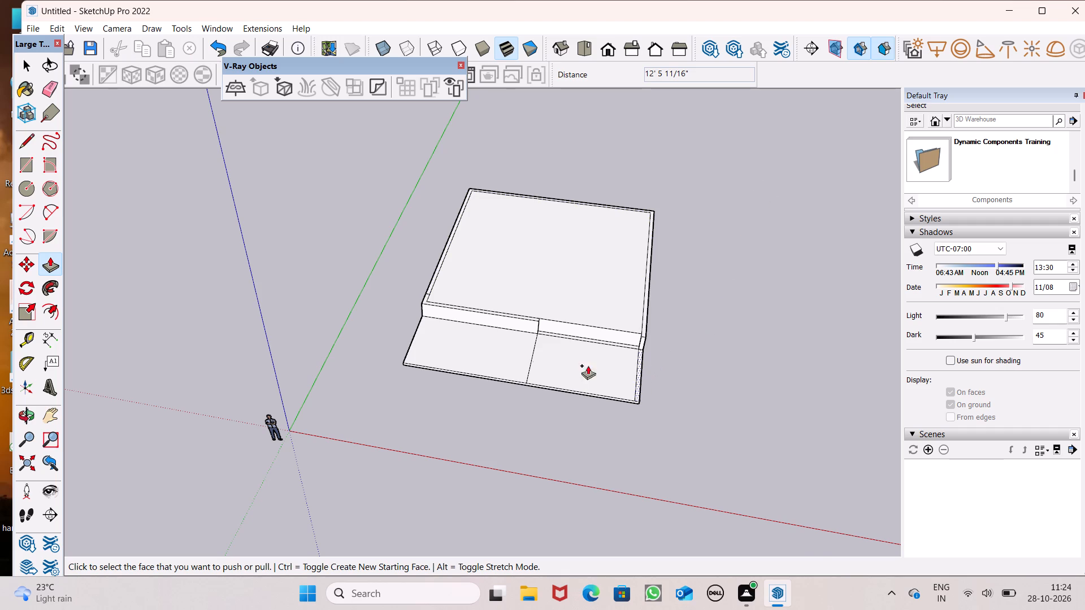
scroll(583, 308, up, 6)
drag(561, 347, 563, 338)
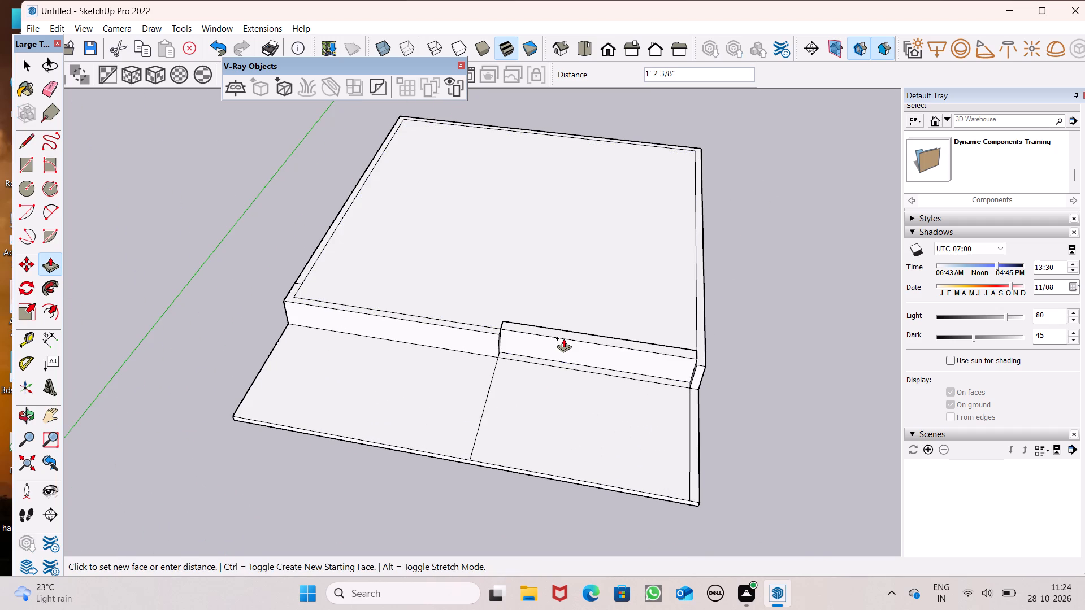
drag(563, 338, 582, 262)
Pull the back face of the front-right recess forward about 6' 11" to make the recess shallower.
scroll(507, 271, down, 3)
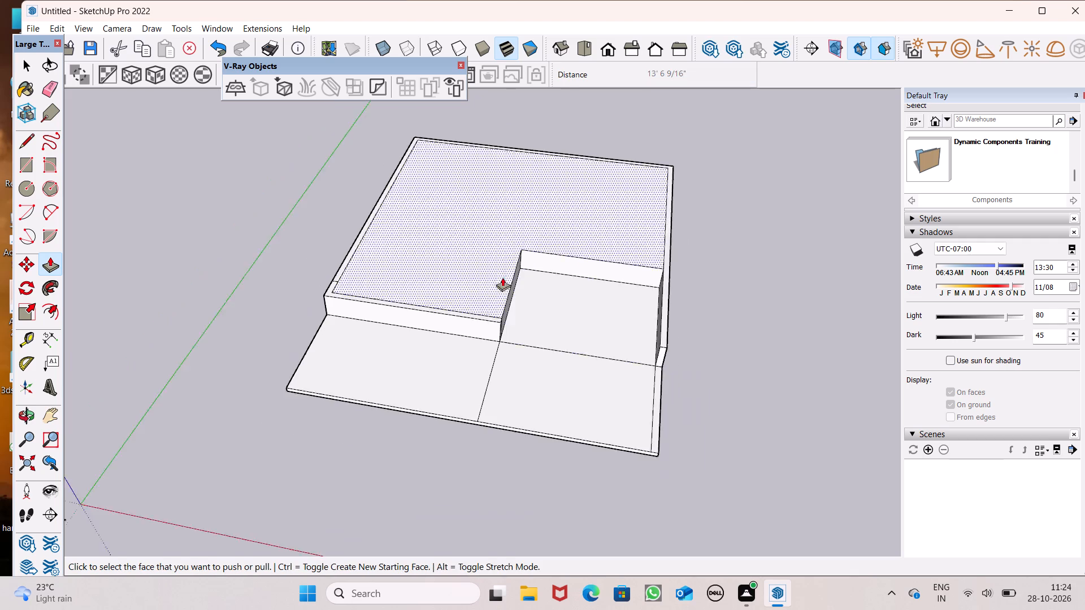
scroll(530, 324, up, 1)
middle_drag(531, 323, 584, 171)
scroll(665, 232, down, 3)
middle_drag(692, 325, 632, 555)
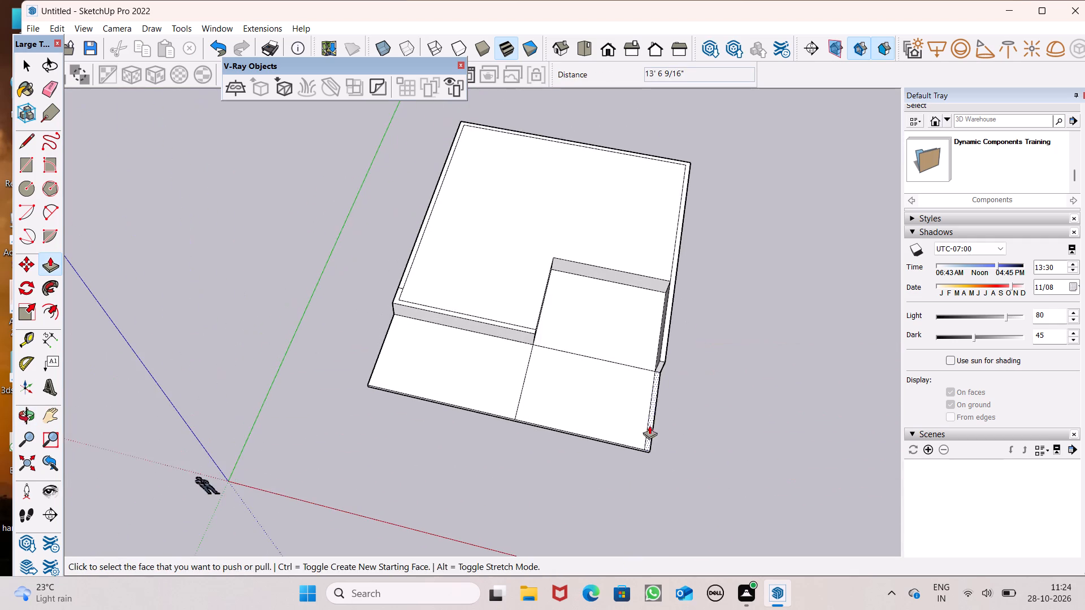
scroll(657, 417, up, 1)
middle_drag(657, 417, 718, 425)
scroll(562, 249, up, 4)
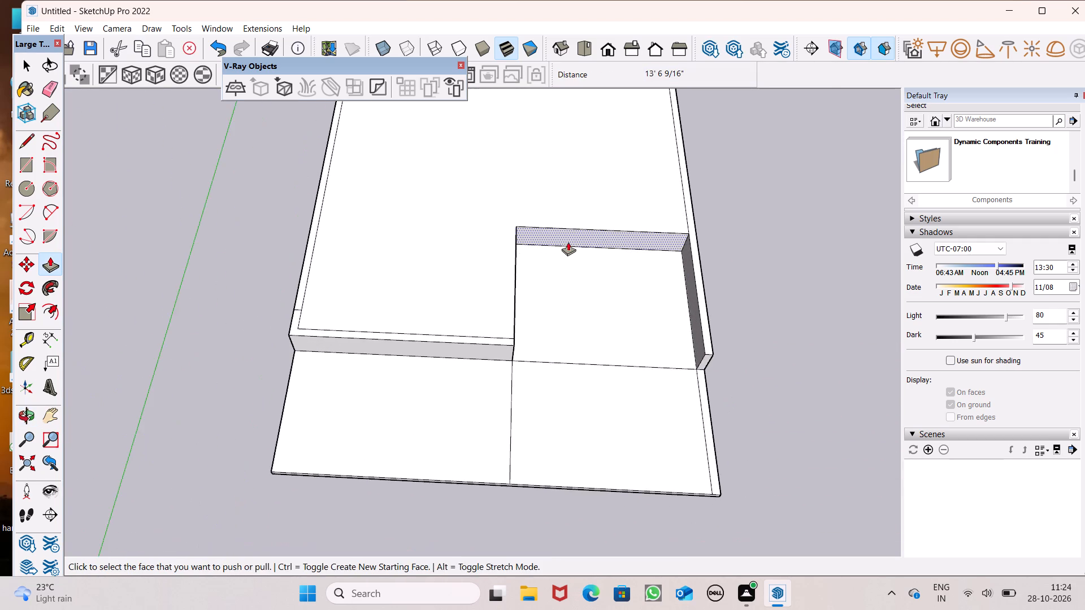
drag(568, 241, 557, 301)
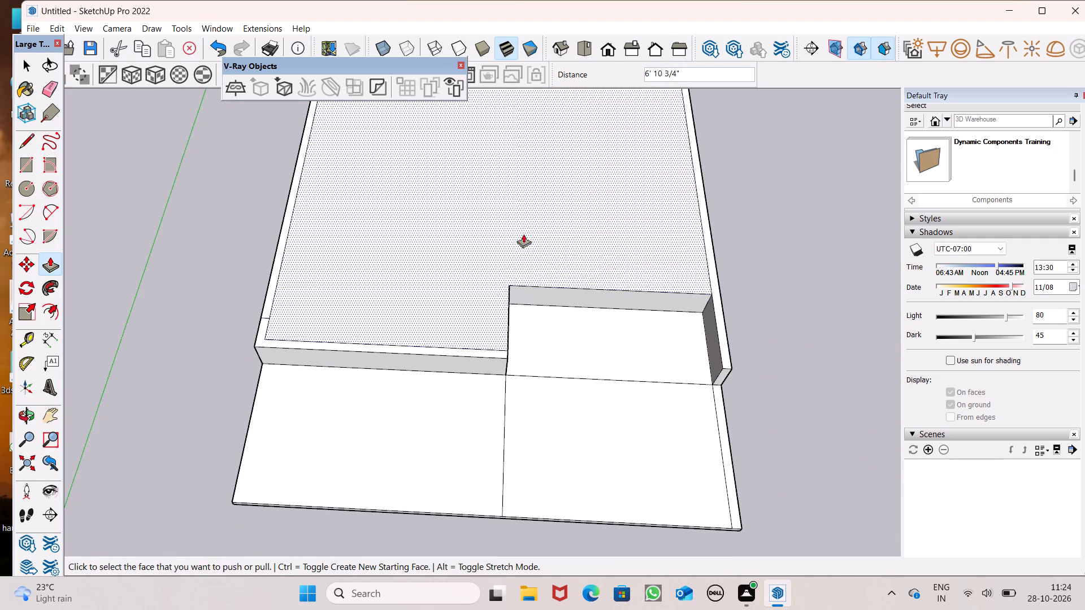
key(space)
Place a guide across the raised block's top face, parallel to its left inner edge and about 15' 7" from it.
scroll(541, 231, down, 5)
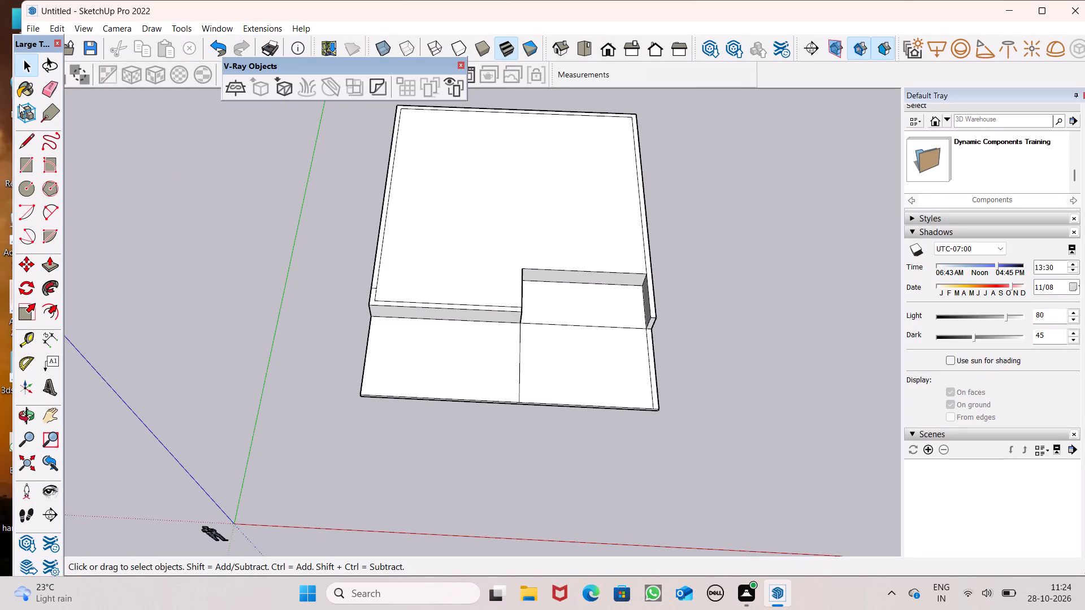
click(30, 333)
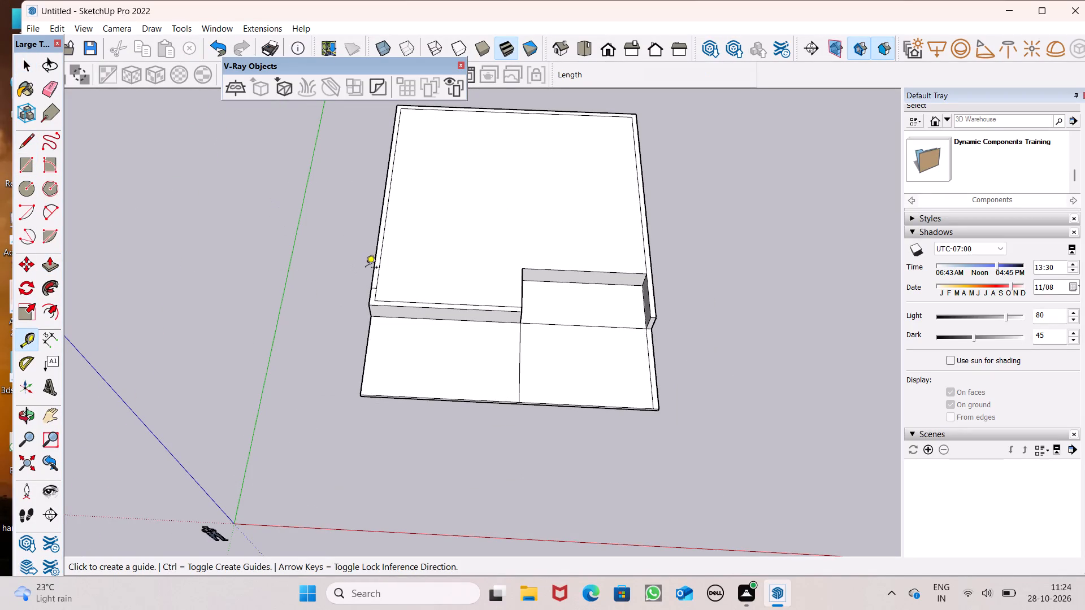
click(376, 267)
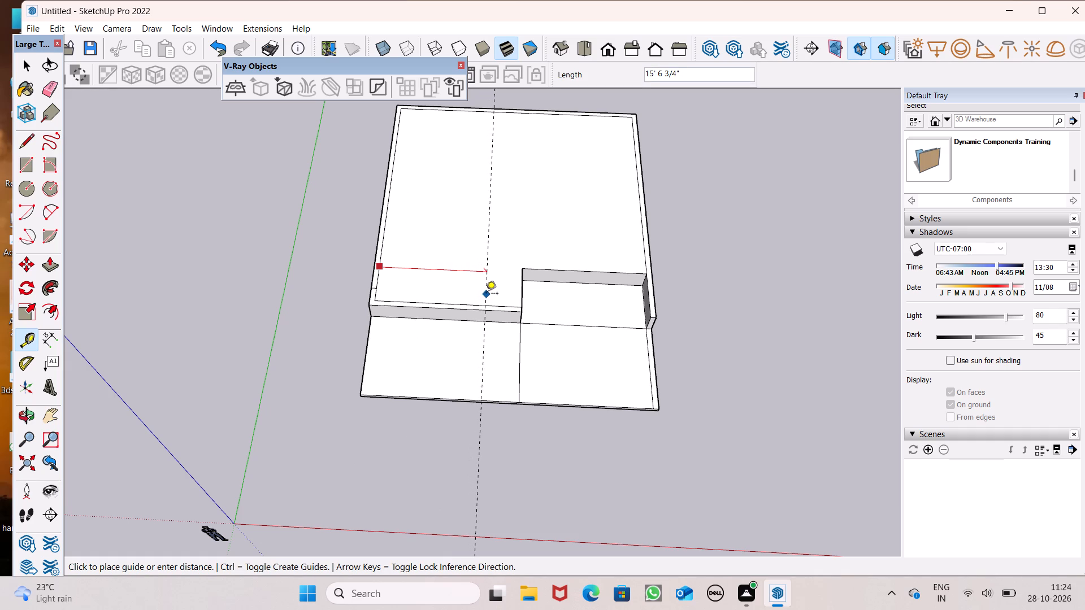
click(485, 294)
Add a second parallel guide 6" from the first one, on the side toward the block's left edge.
click(485, 291)
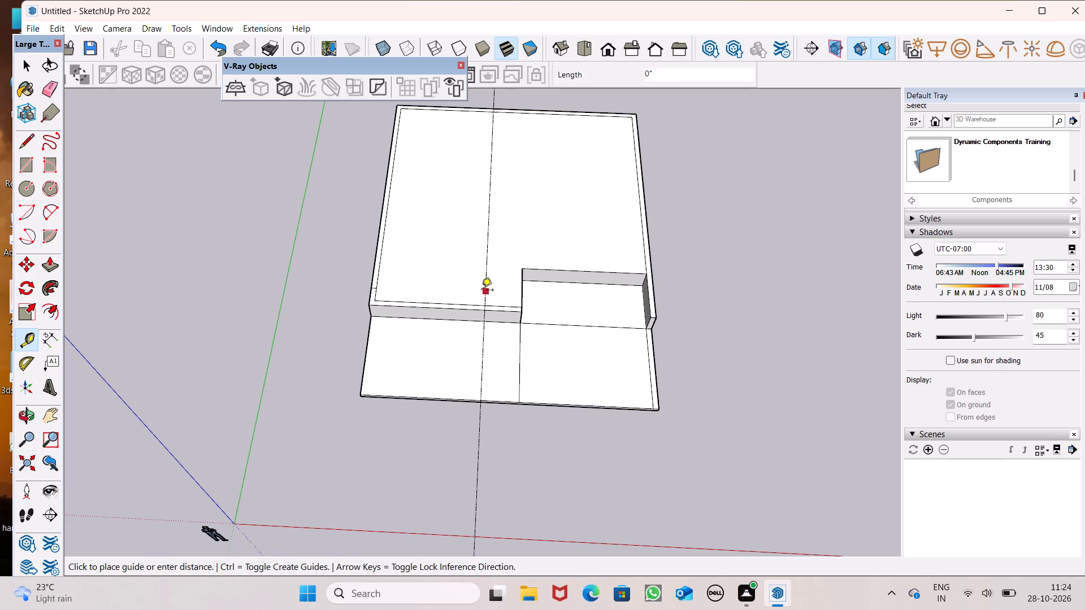
key(6)
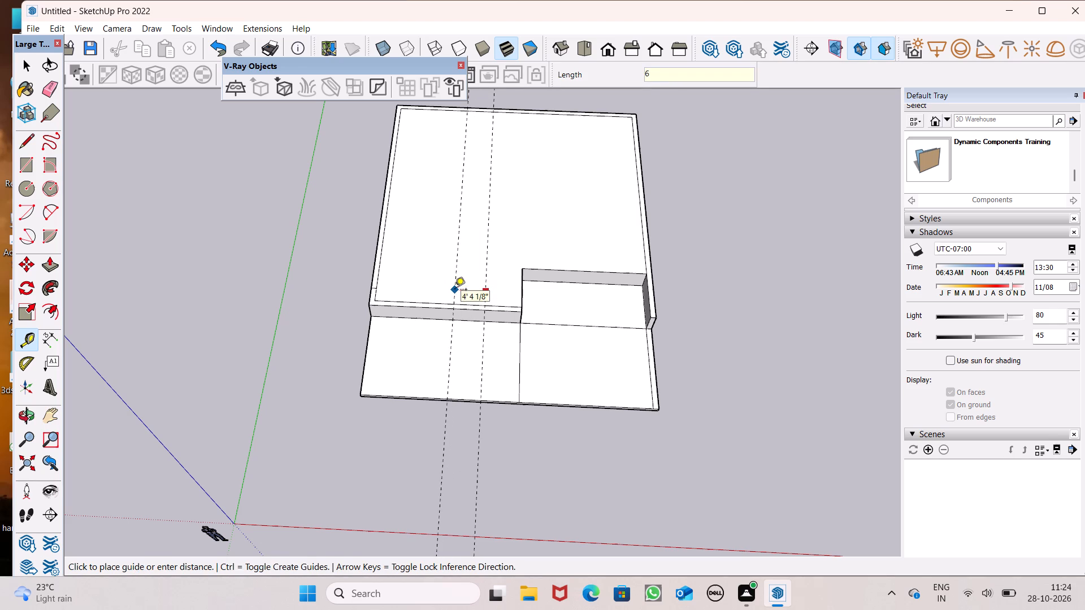
key(shift+quotedbl)
key(Return)
key(space)
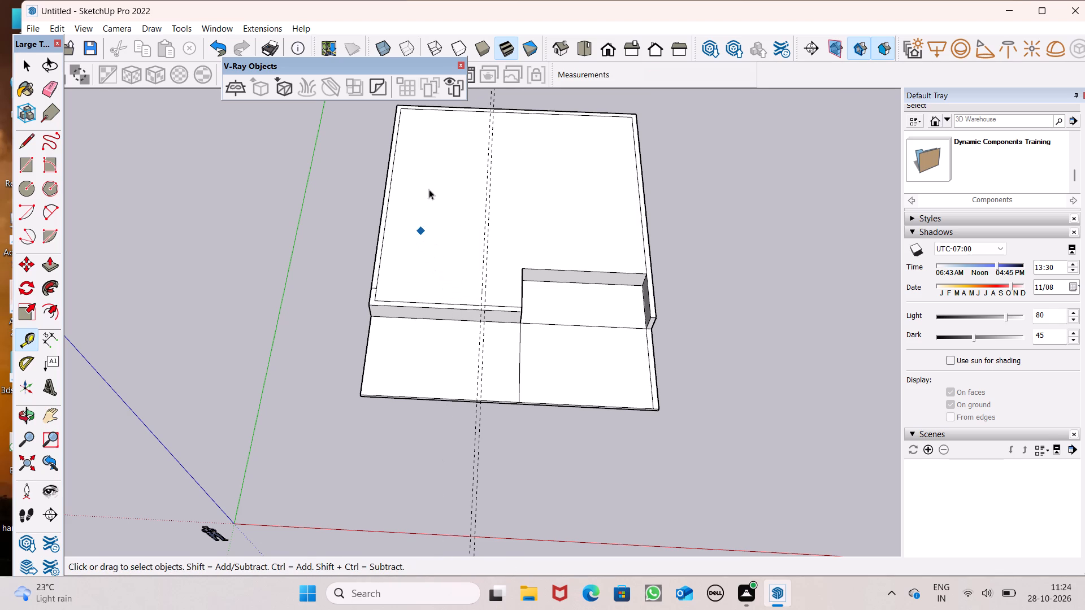
Place a guide along the top back edge of the front-right recess, running across the raised block.
scroll(429, 191, down, 3)
scroll(524, 272, up, 2)
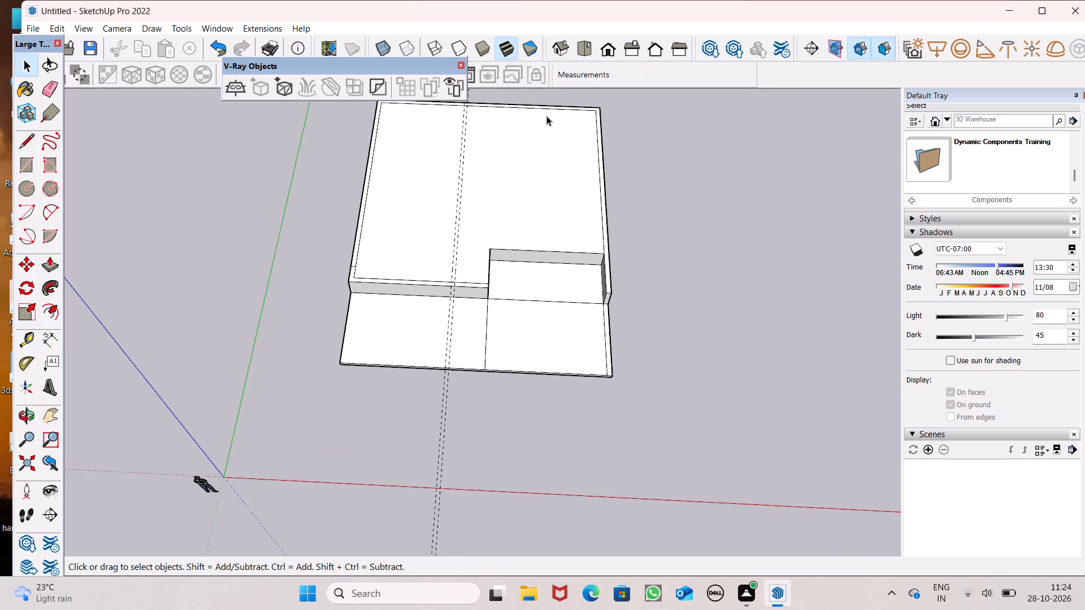
scroll(787, 16, up, 2)
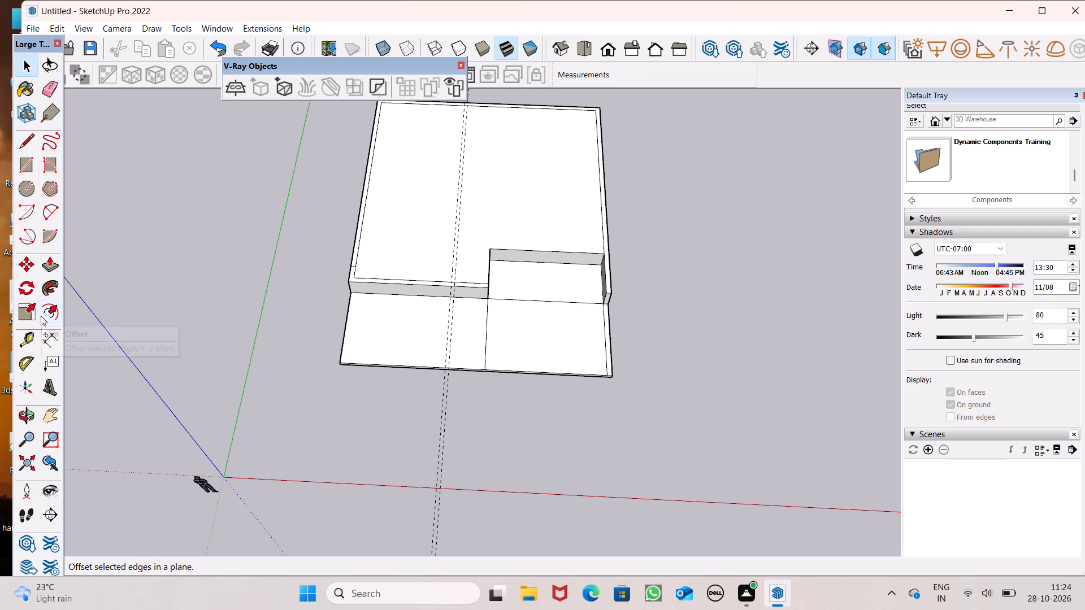
click(29, 332)
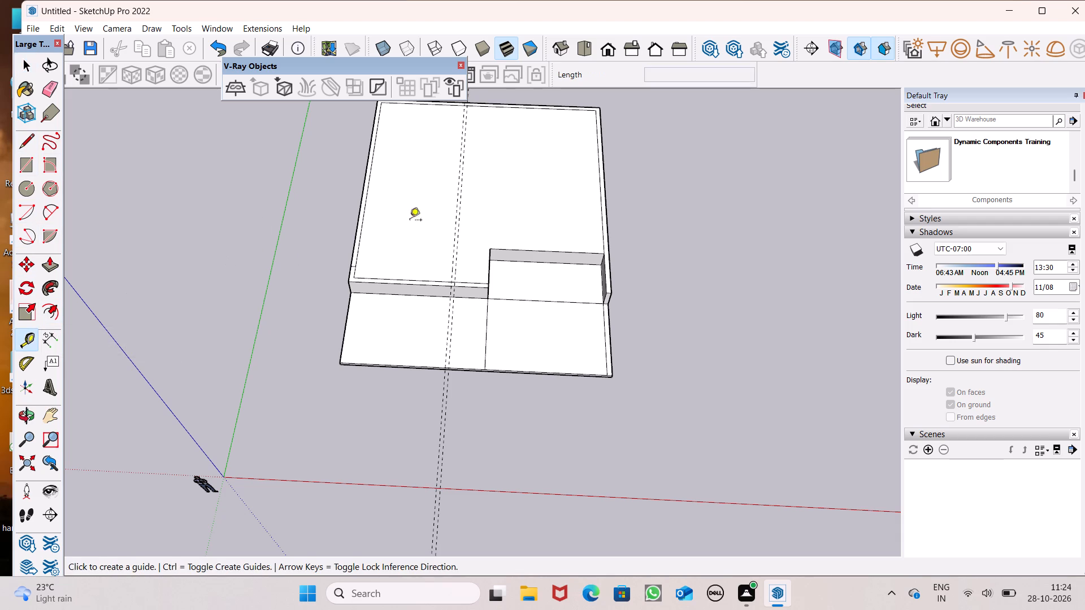
scroll(532, 273, down, 2)
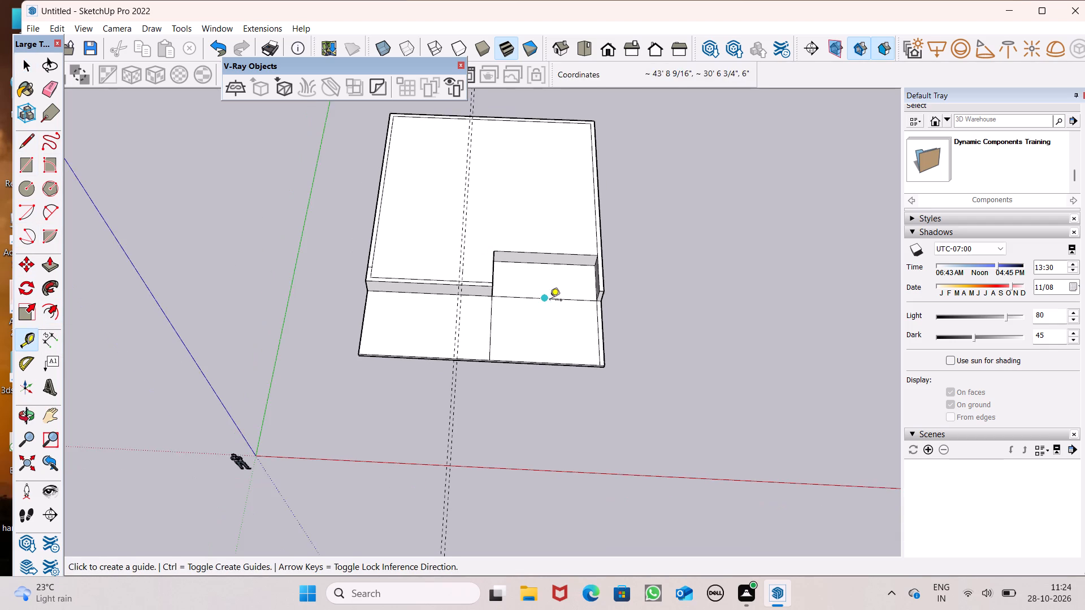
scroll(547, 216, up, 6)
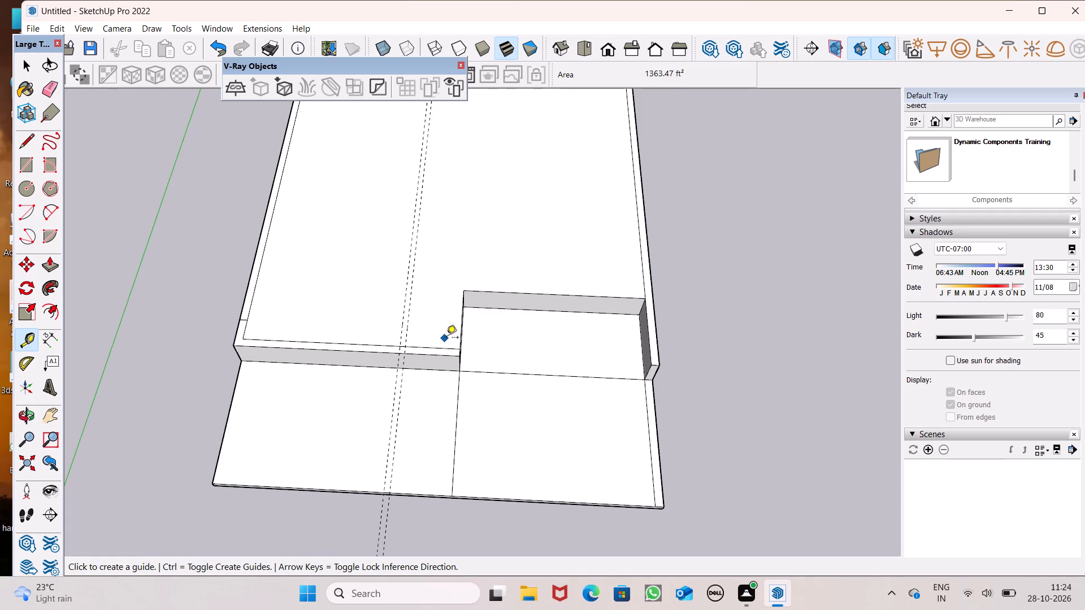
click(522, 293)
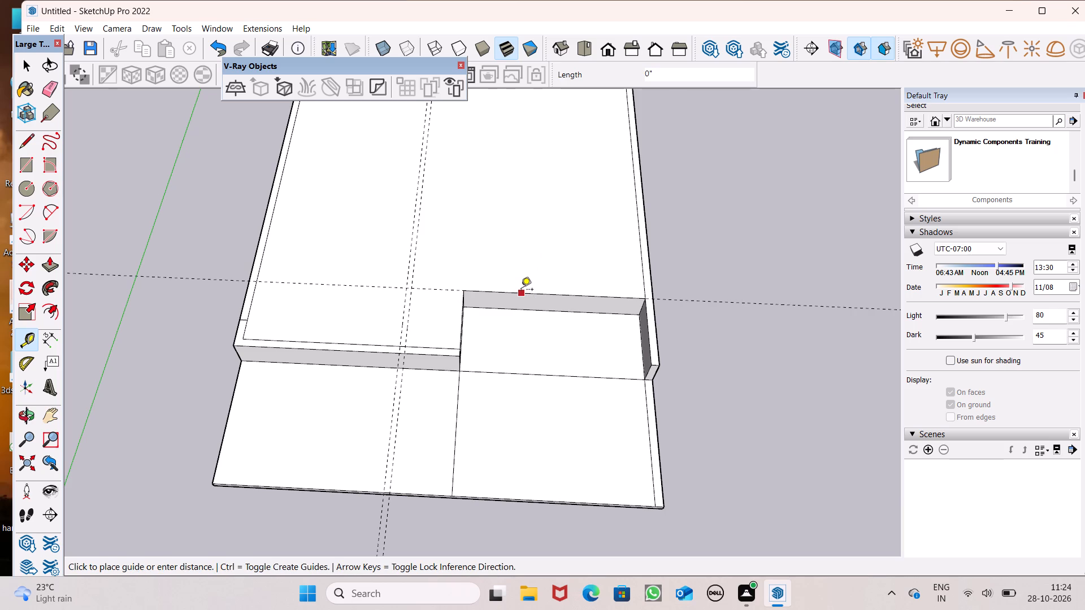
click(520, 289)
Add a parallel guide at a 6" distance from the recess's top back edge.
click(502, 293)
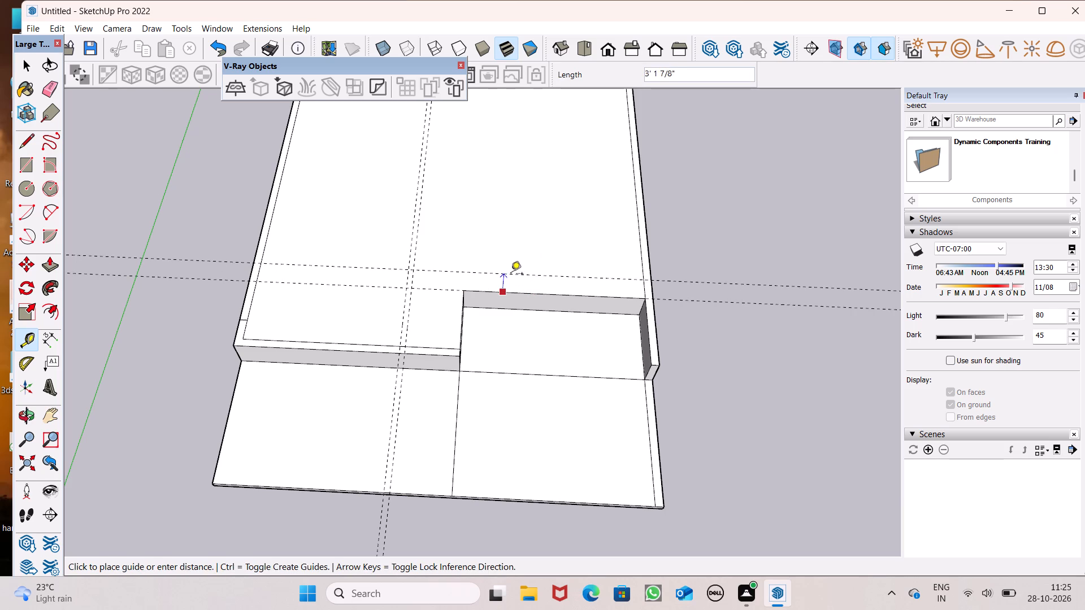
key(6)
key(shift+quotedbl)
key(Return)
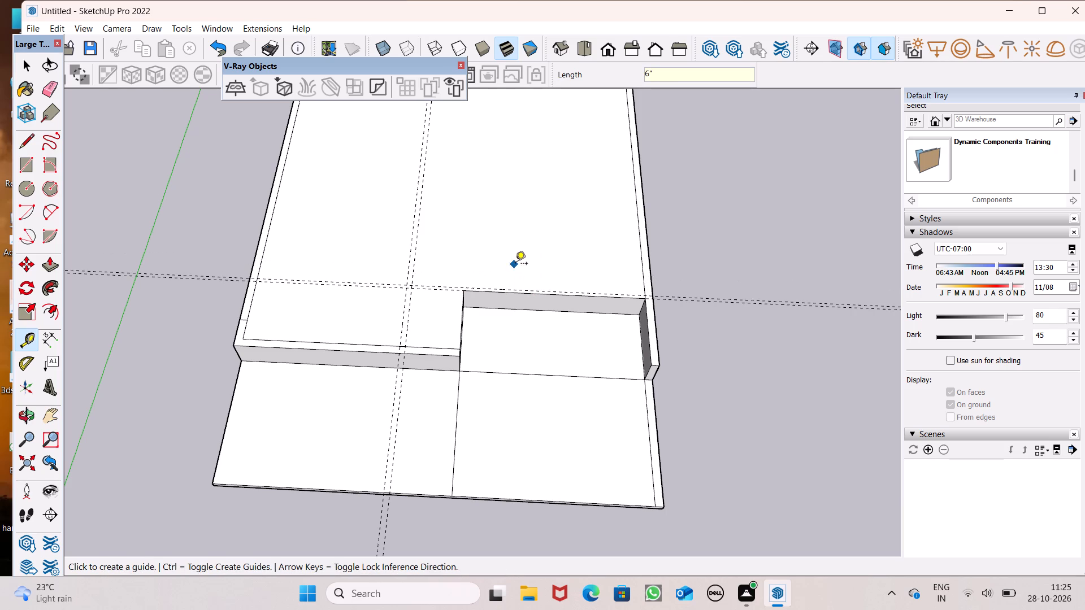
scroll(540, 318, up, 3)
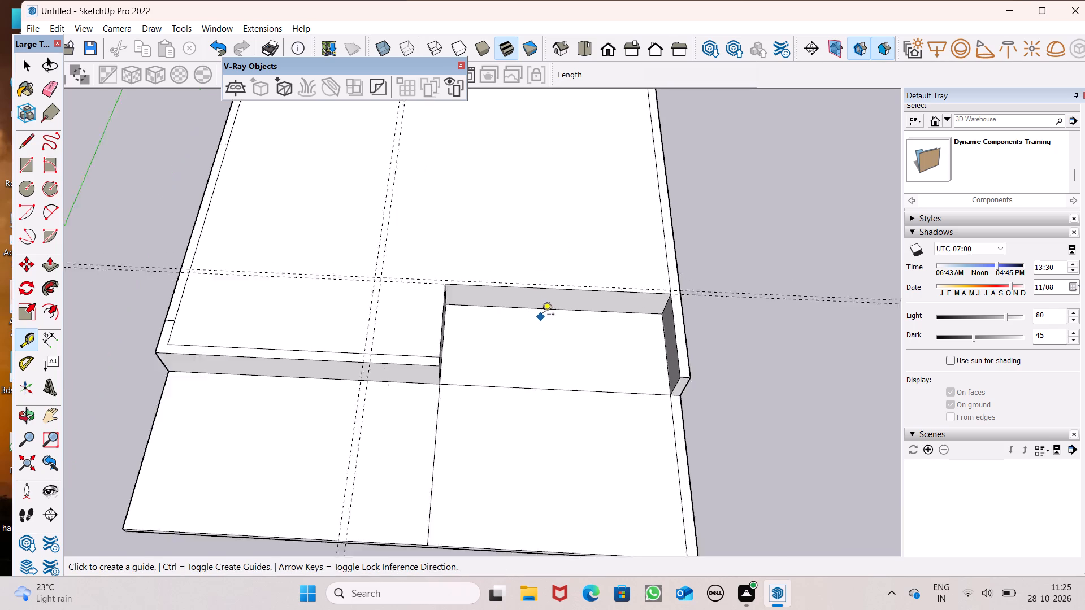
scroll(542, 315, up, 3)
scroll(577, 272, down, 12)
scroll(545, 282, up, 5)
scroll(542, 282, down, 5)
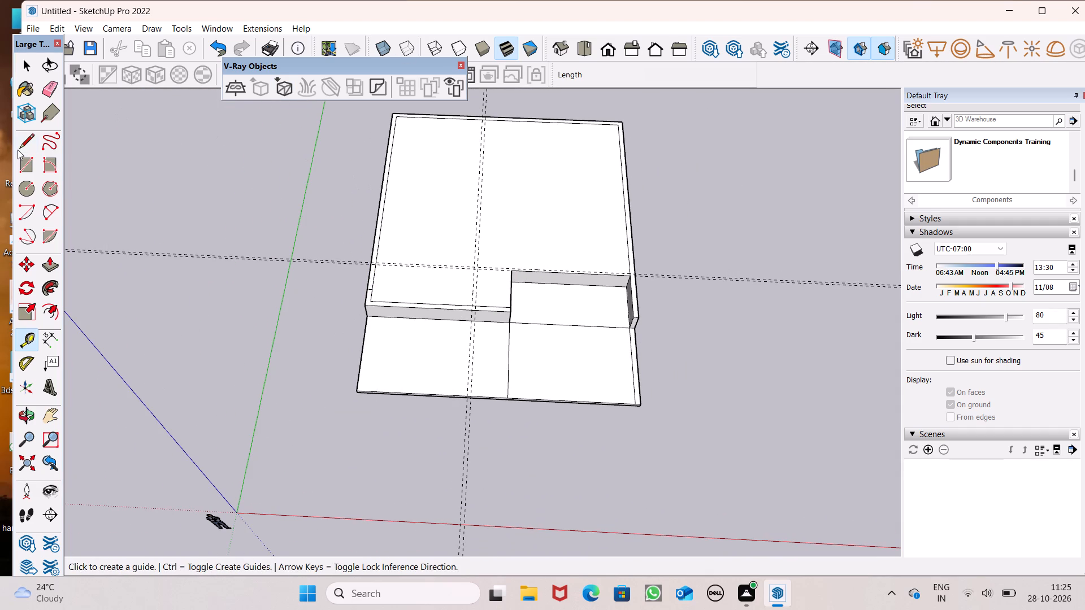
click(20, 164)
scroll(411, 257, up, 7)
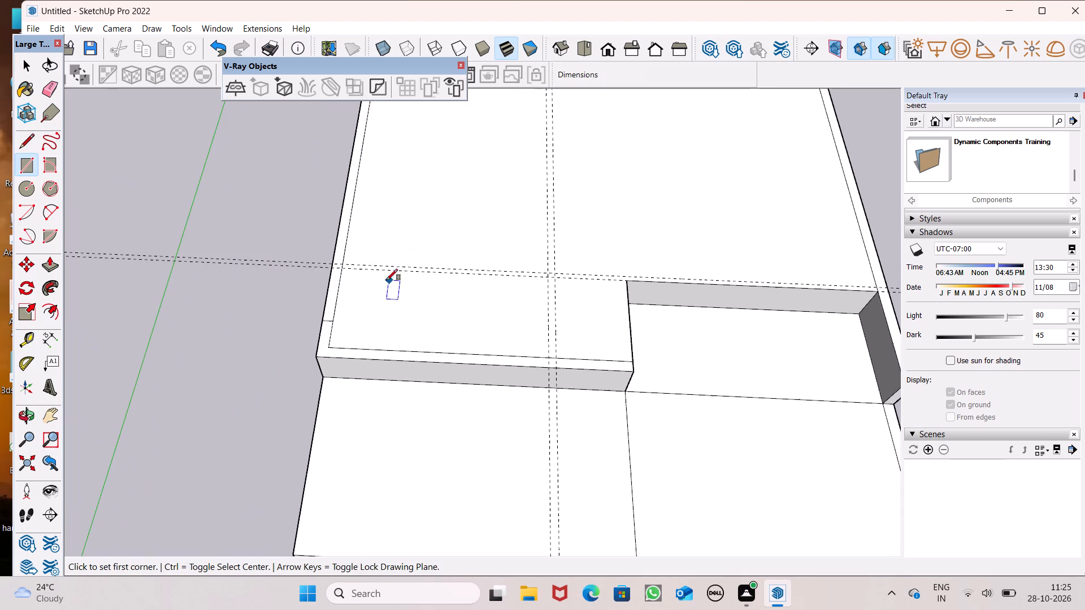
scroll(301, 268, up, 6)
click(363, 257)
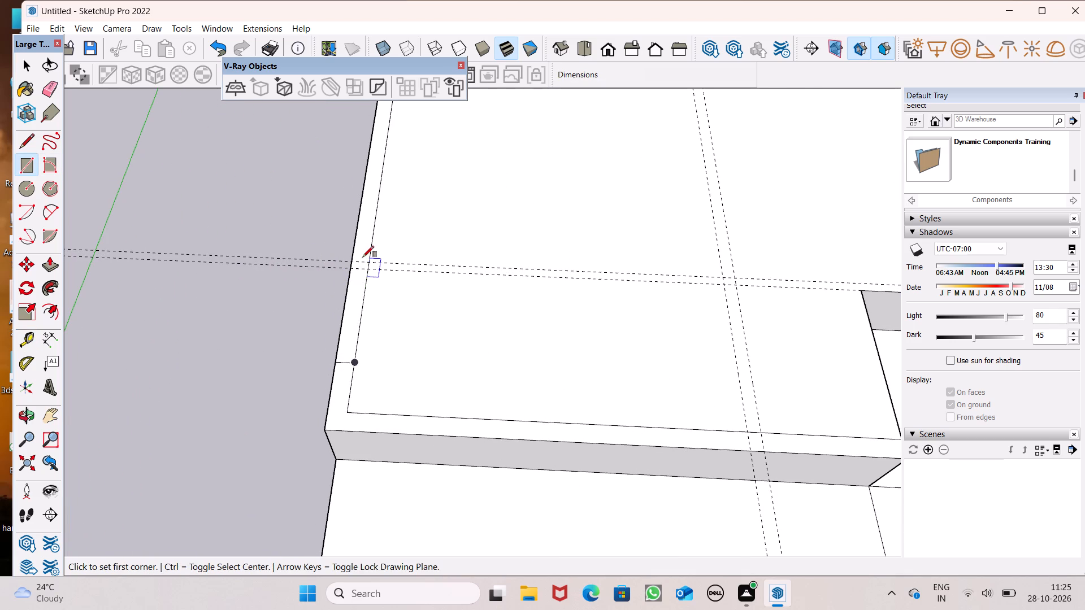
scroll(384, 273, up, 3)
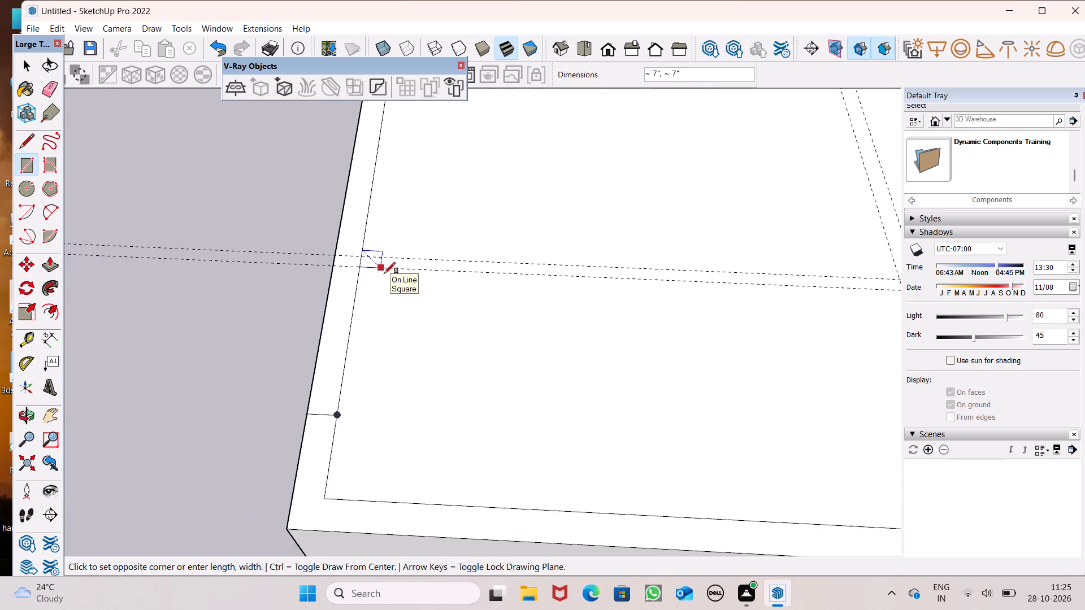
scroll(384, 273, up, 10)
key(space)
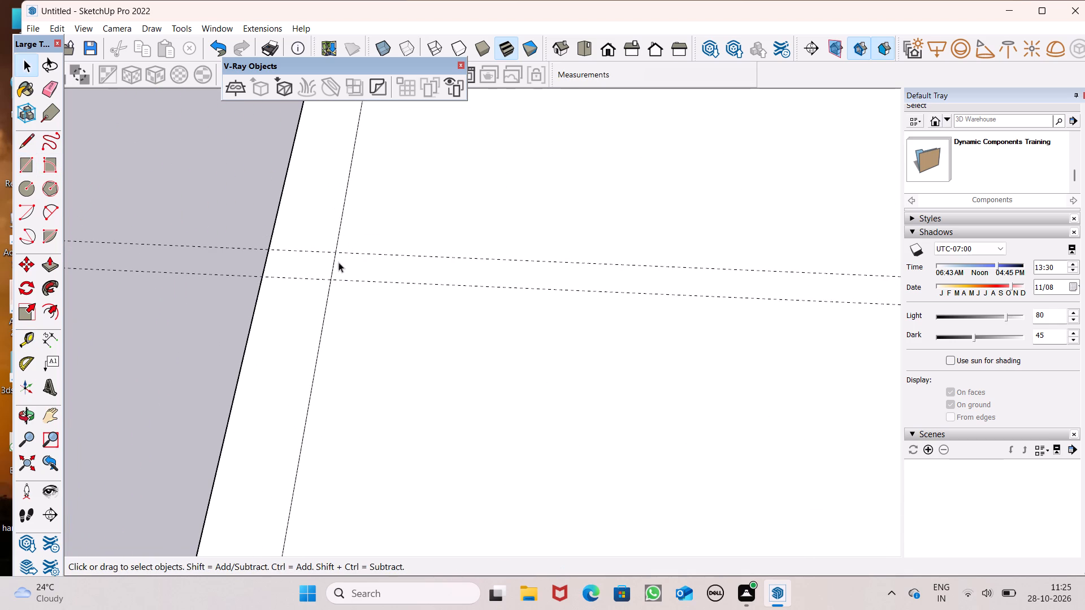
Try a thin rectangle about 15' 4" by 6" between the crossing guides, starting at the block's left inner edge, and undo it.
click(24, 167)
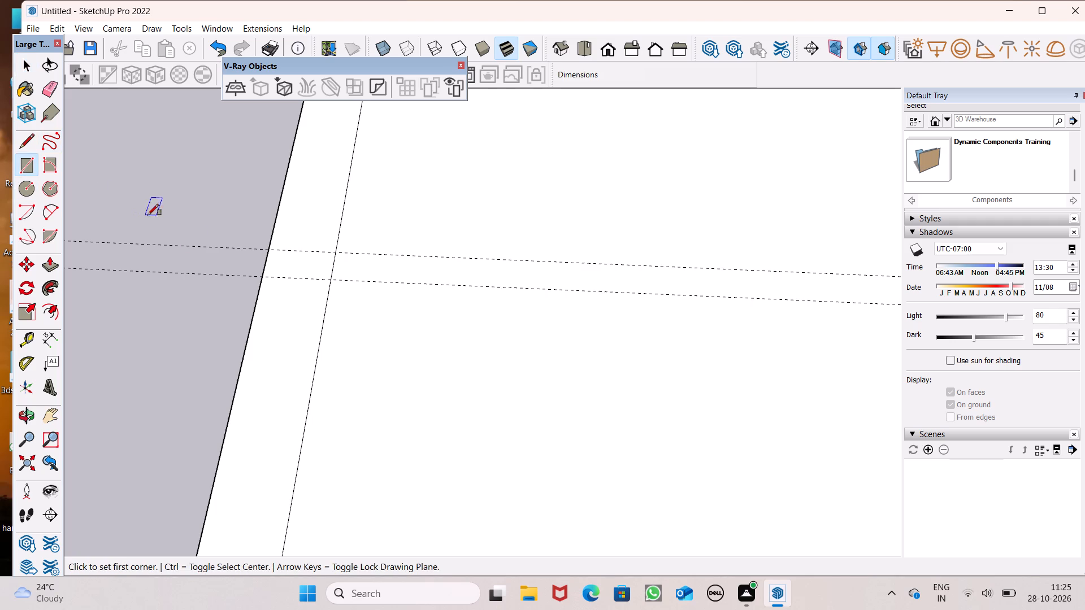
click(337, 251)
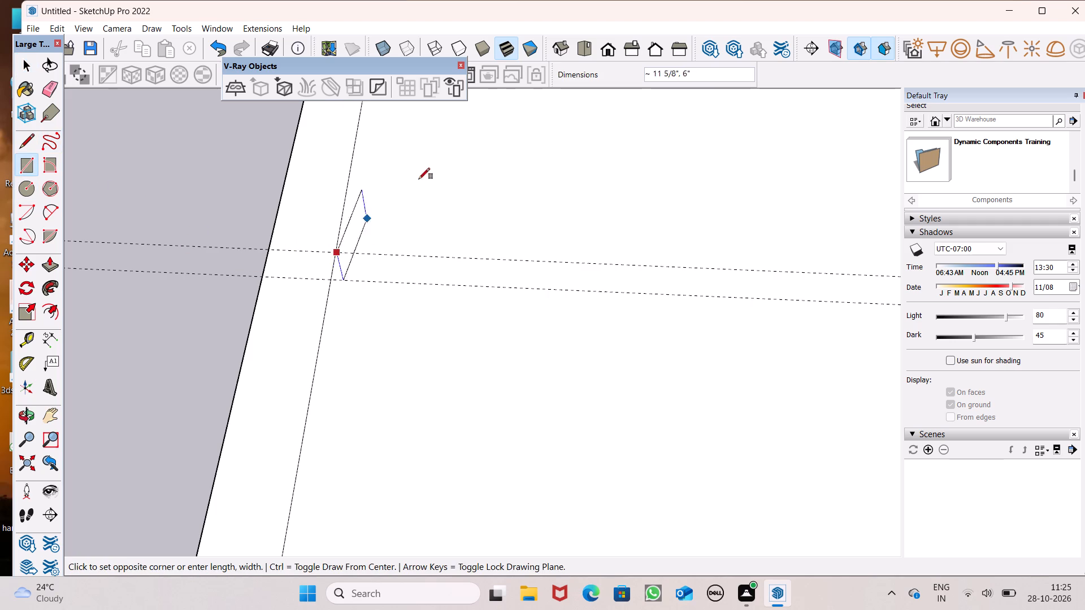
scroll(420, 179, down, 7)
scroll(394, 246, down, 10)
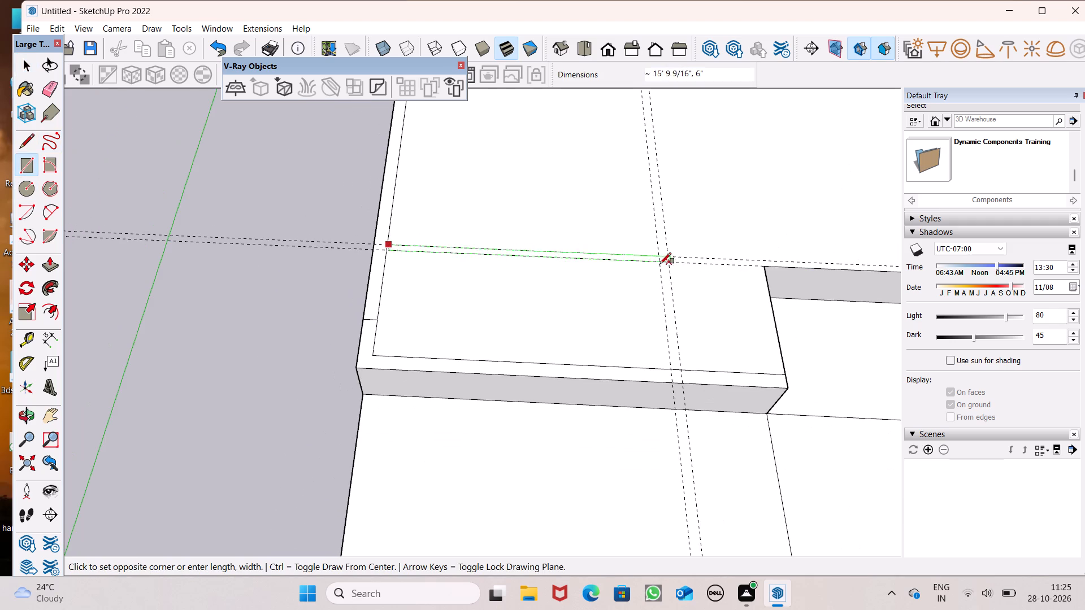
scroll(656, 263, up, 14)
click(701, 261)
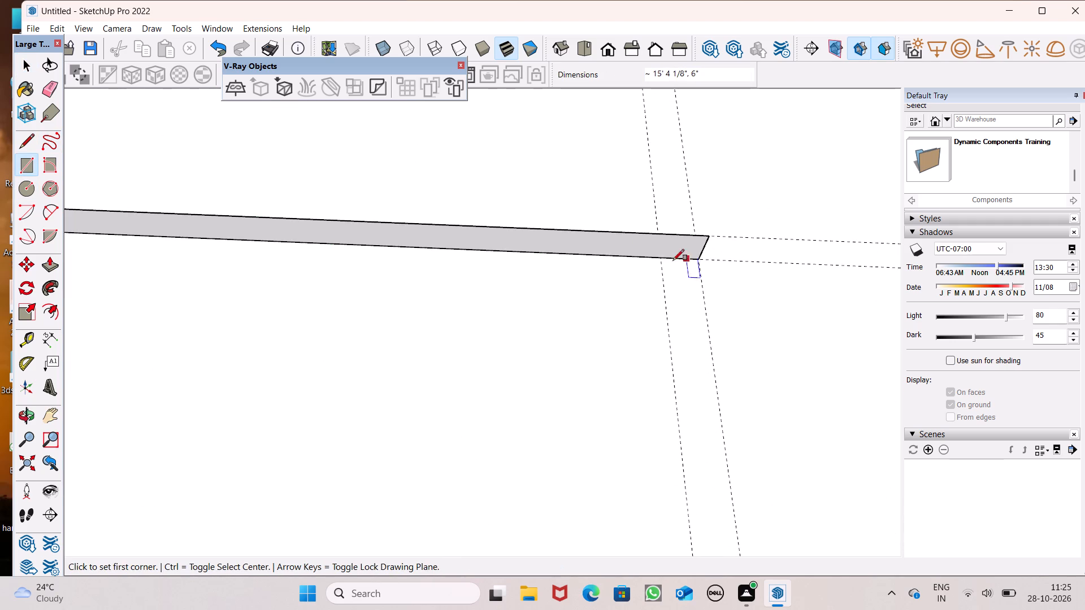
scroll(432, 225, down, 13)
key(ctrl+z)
Examine how the guides lie relative to the raised block's top face, from a low angle and from the top view.
scroll(555, 209, down, 5)
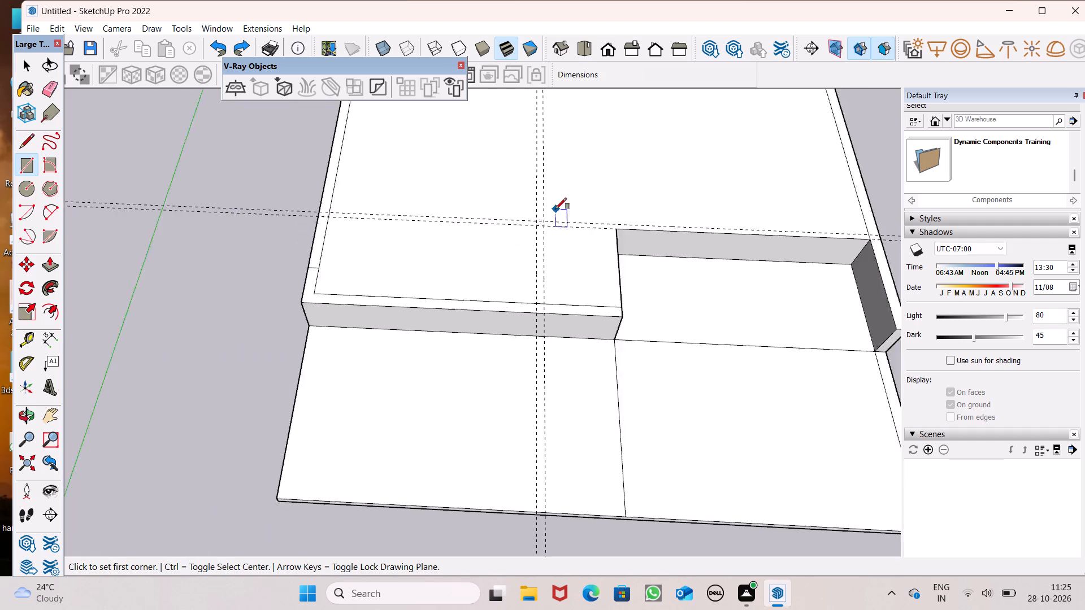
scroll(555, 209, down, 2)
middle_drag(568, 211, 553, 451)
middle_drag(580, 416, 740, 0)
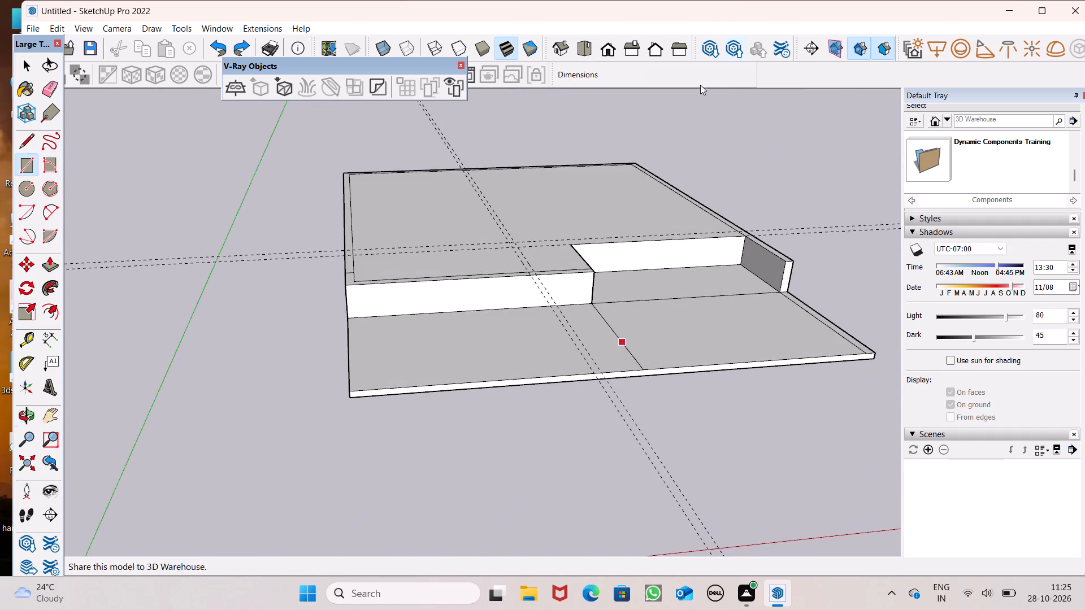
scroll(610, 197, up, 8)
scroll(617, 204, down, 6)
scroll(428, 243, up, 4)
scroll(663, 183, down, 7)
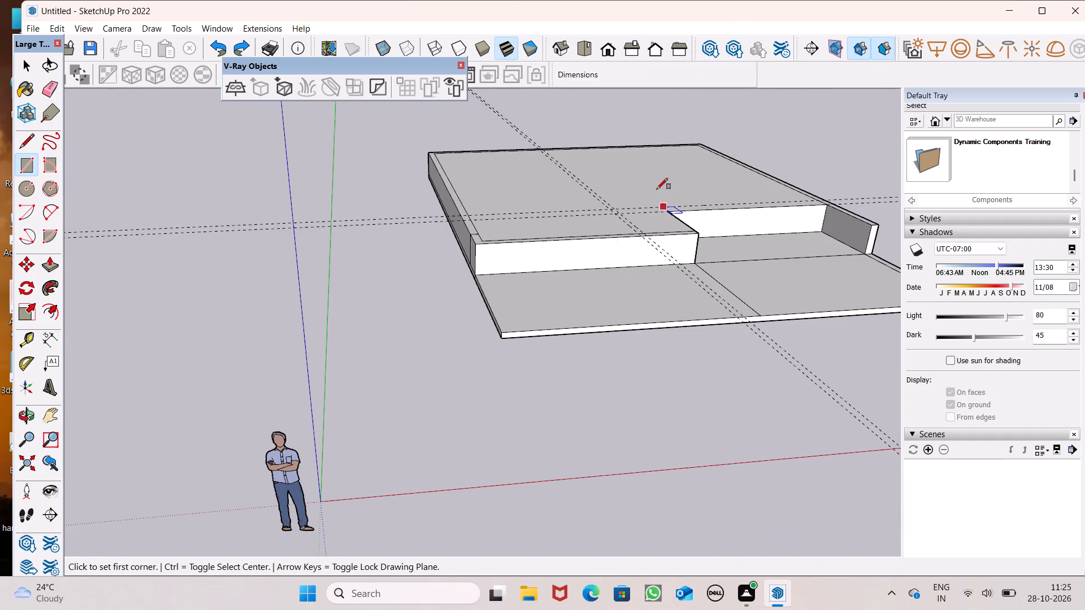
click(580, 49)
scroll(415, 301, up, 3)
scroll(609, 267, down, 3)
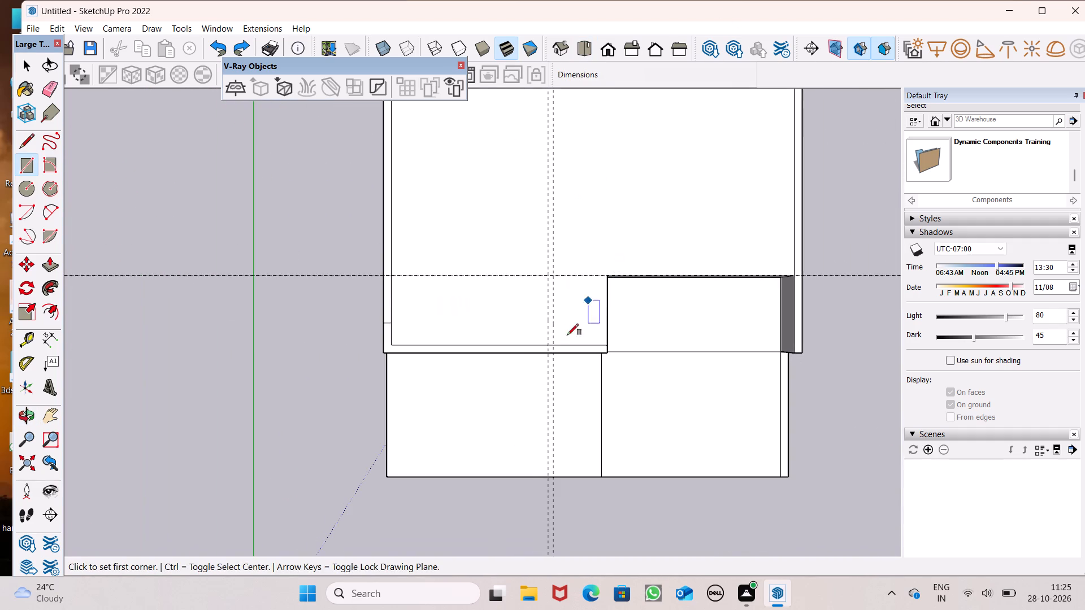
scroll(536, 354, up, 6)
scroll(604, 328, down, 3)
middle_drag(602, 346, 605, 328)
scroll(518, 264, up, 3)
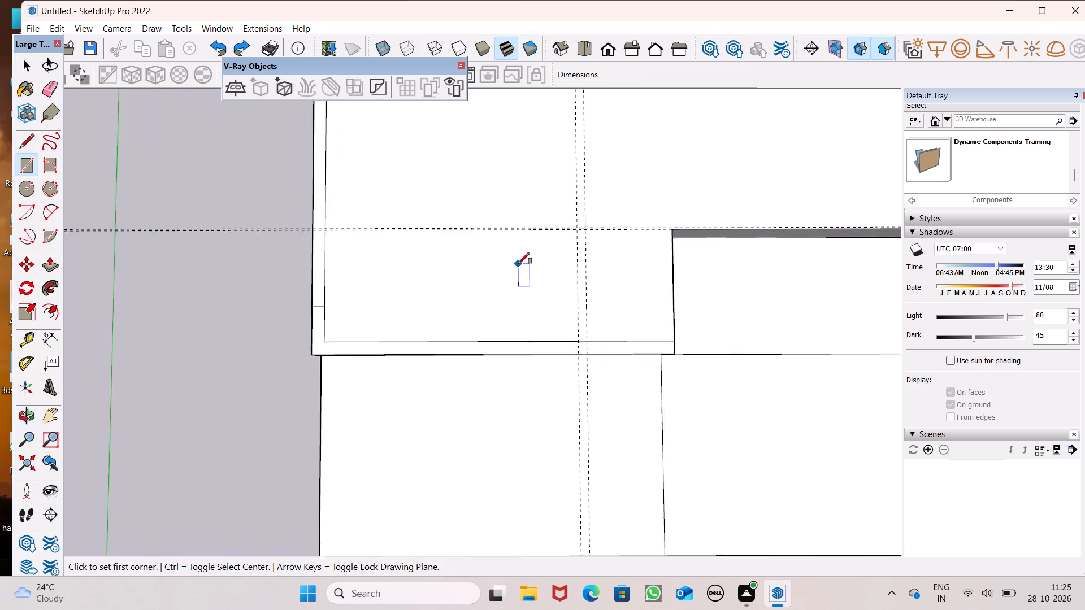
scroll(518, 264, up, 5)
scroll(432, 202, up, 1)
scroll(461, 188, down, 2)
scroll(244, 188, up, 1)
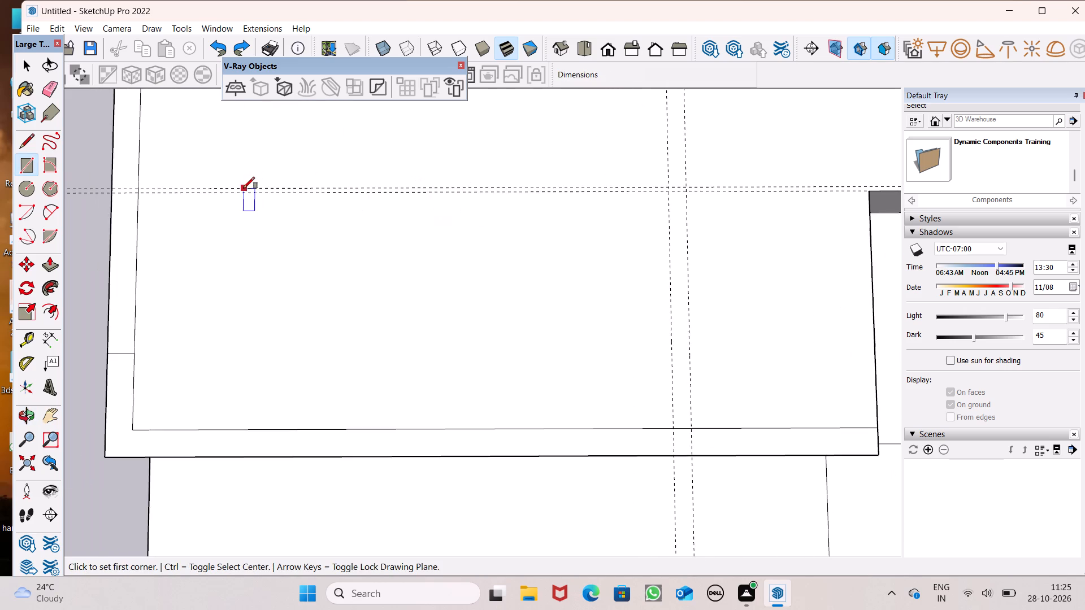
scroll(236, 203, down, 5)
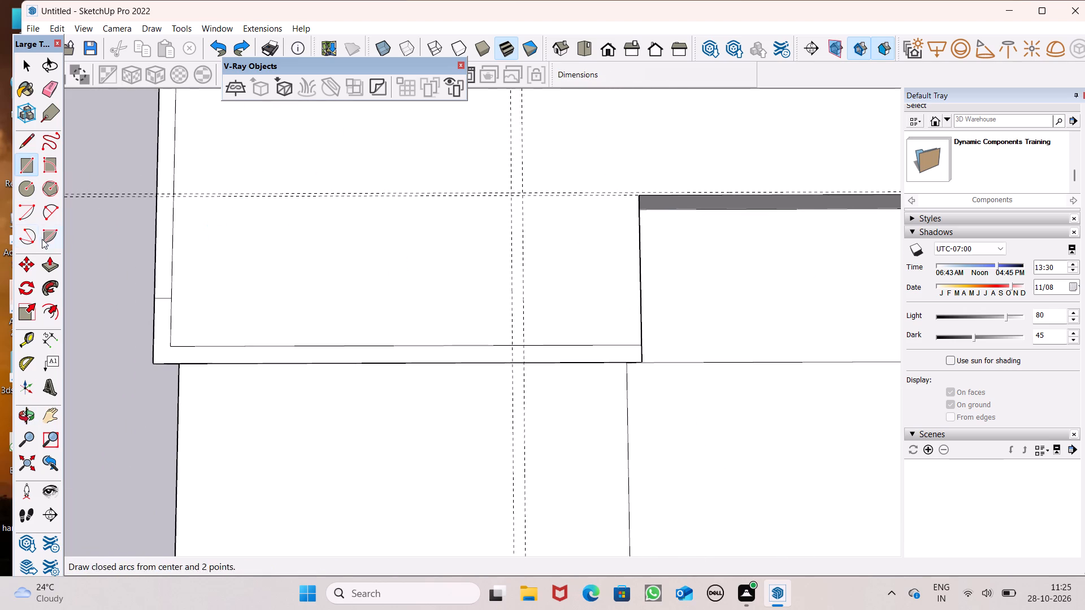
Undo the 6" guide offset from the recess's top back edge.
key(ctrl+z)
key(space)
Place a guide on the block's top face, parallel to the recess's top back edge and 6" behind it.
scroll(250, 206, down, 6)
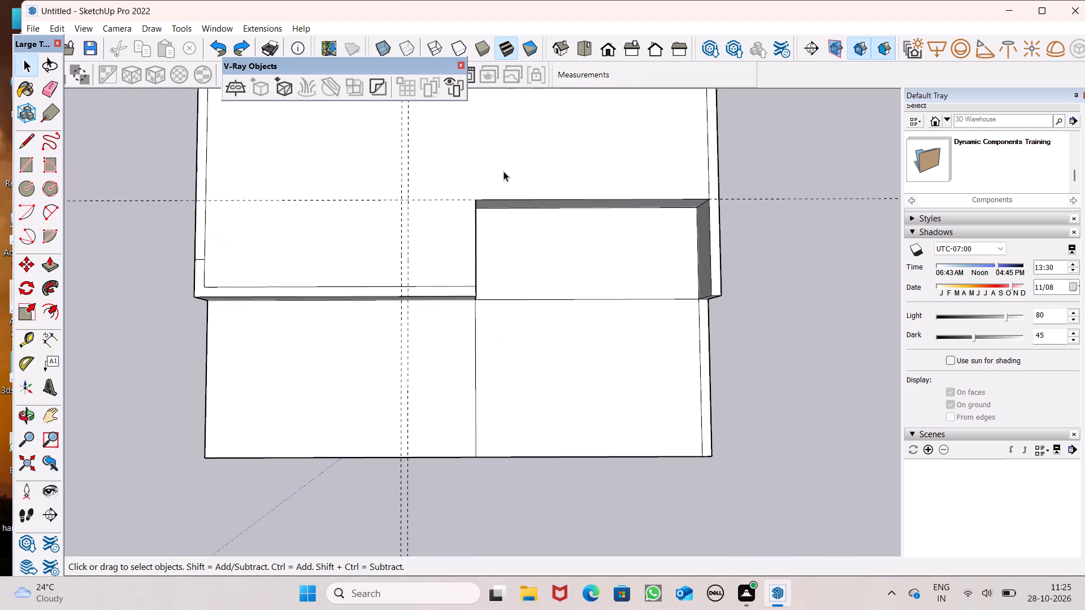
scroll(505, 174, up, 6)
drag(21, 340, 29, 337)
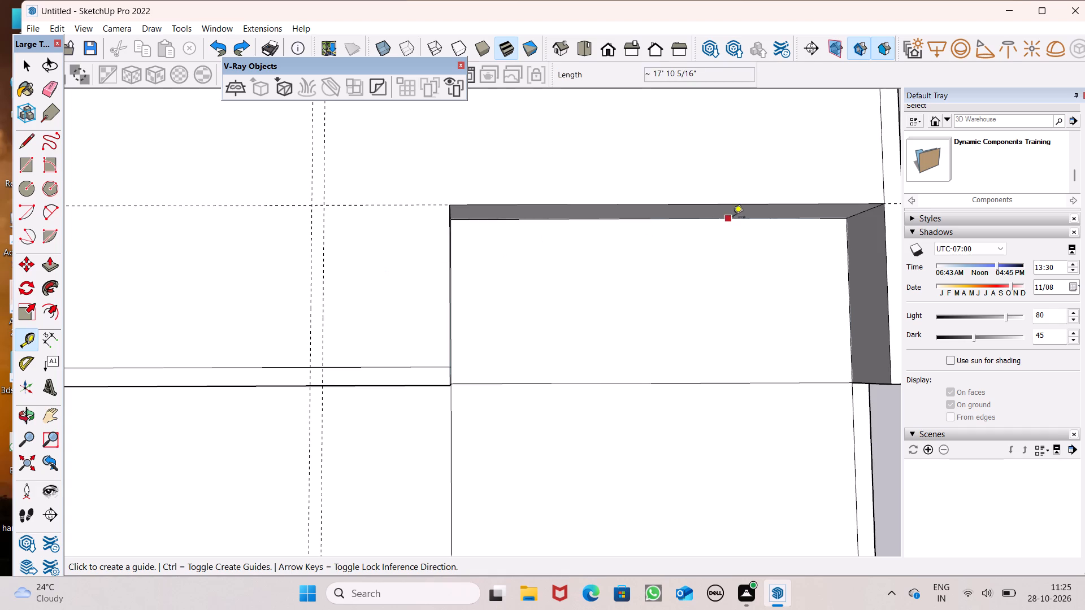
scroll(667, 196, up, 5)
click(653, 212)
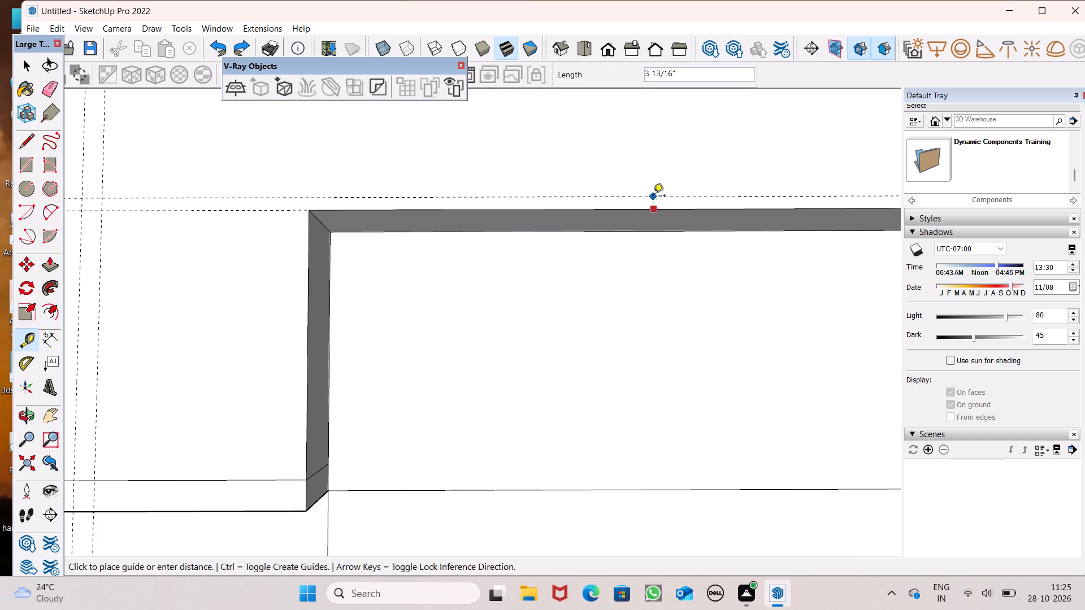
text(6")
key(Return)
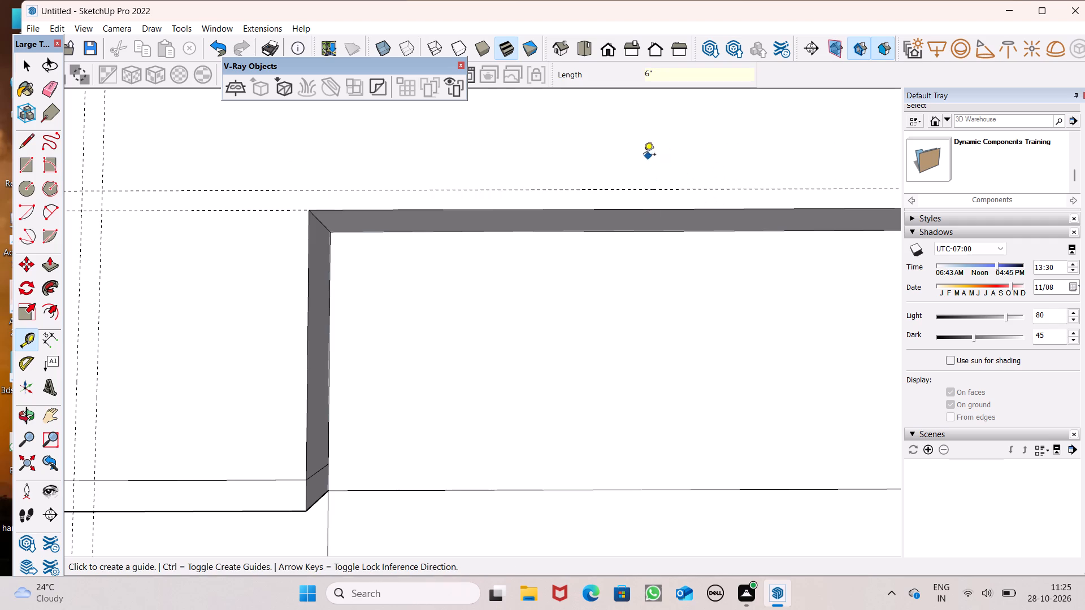
Undo the last guide and place it again on the block's top face, 6" behind the recess's top back edge.
key(ctrl+z)
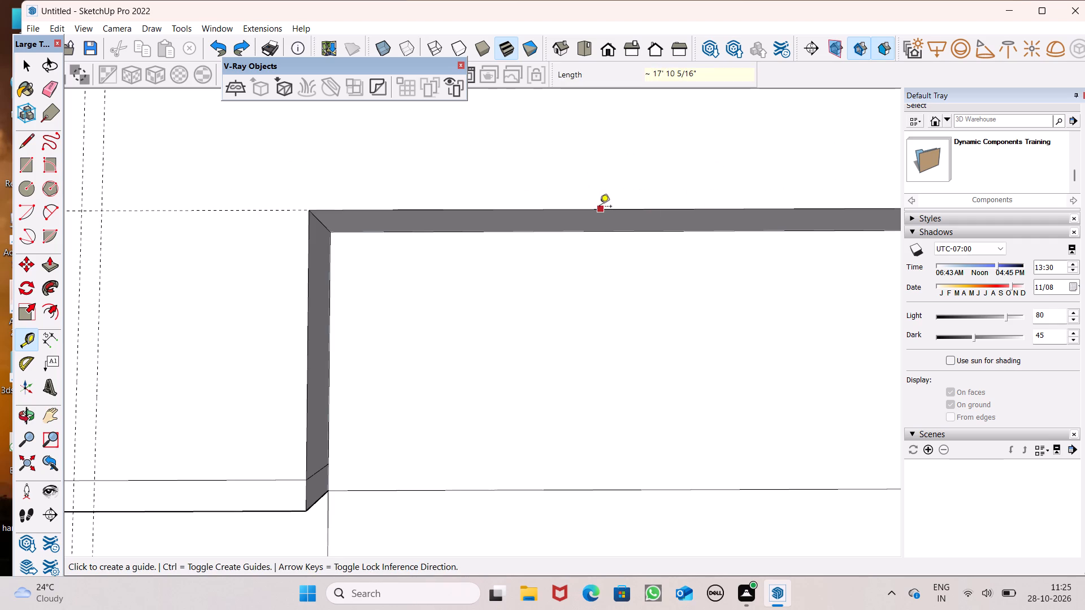
click(598, 207)
text(6")
key(Return)
scroll(550, 142, down, 8)
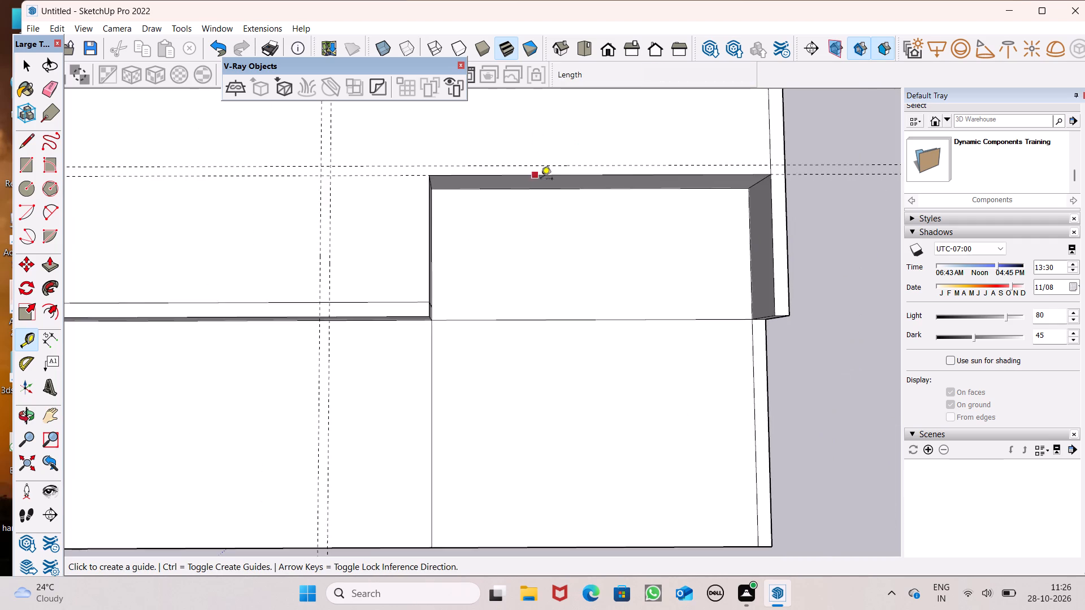
scroll(561, 187, down, 6)
scroll(307, 165, up, 4)
Draw a 6" deep wall rectangle between the two crosswise guides, from the block's left inner edge to the far lengthwise guide.
click(19, 166)
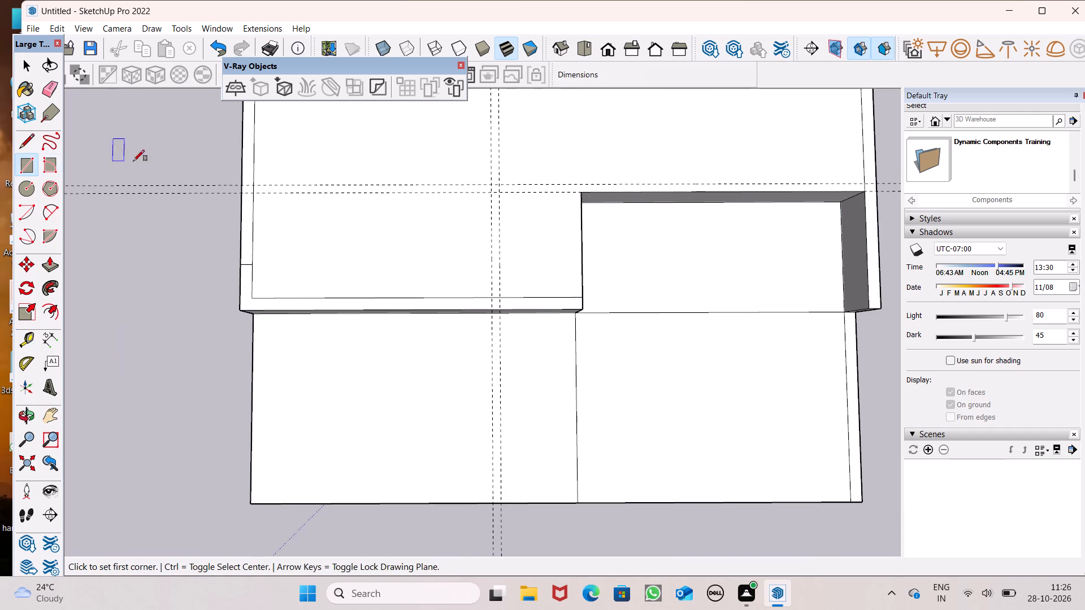
scroll(220, 198, up, 5)
click(270, 180)
scroll(275, 190, down, 5)
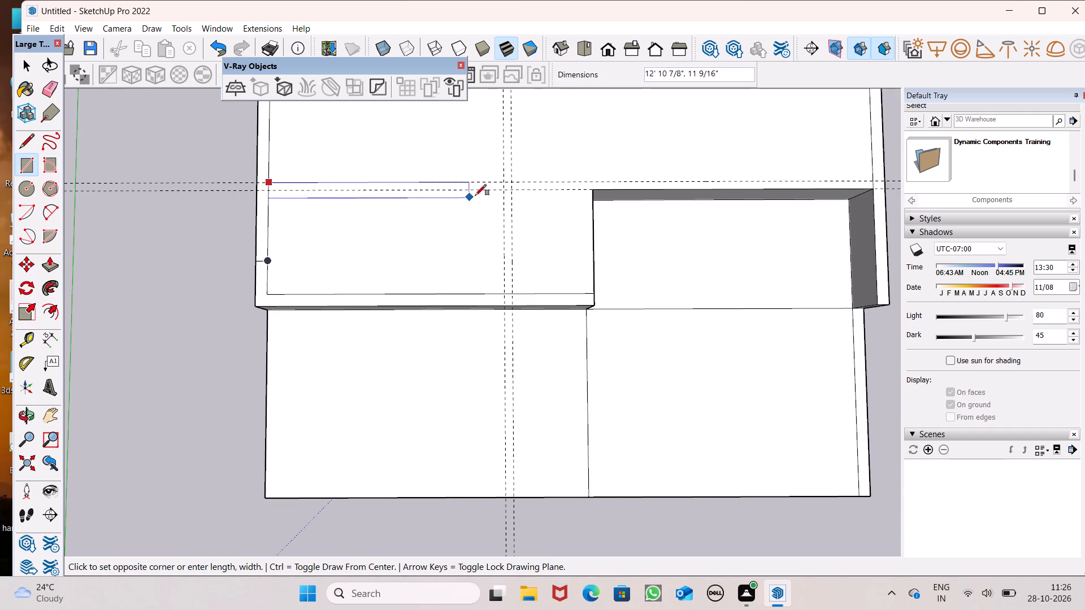
scroll(554, 175, up, 5)
click(483, 197)
scroll(364, 178, down, 4)
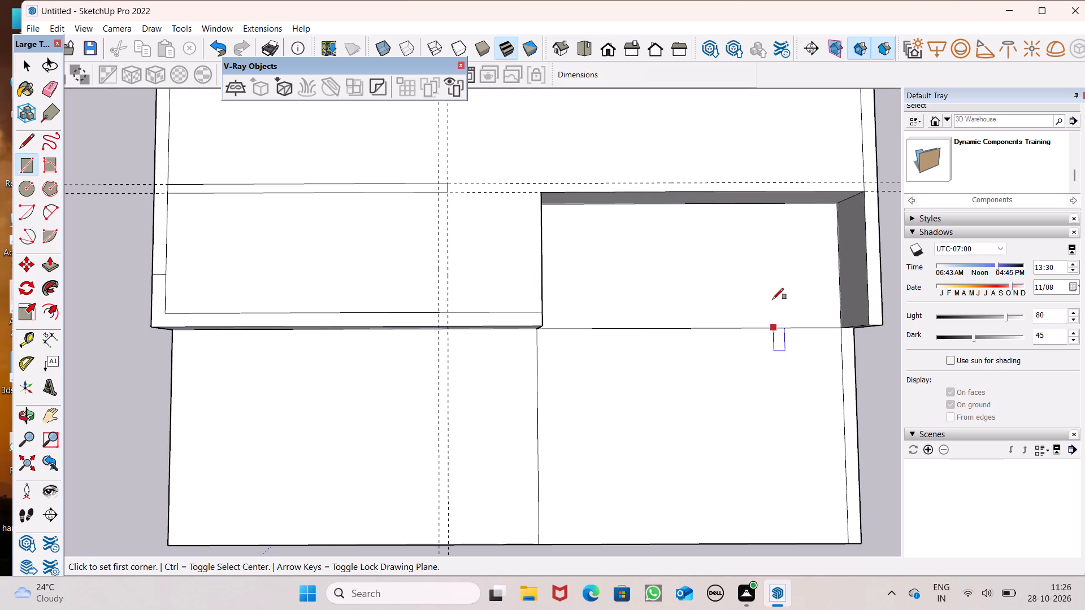
Draw a wall rectangle between the crosswise guides, from the nearer lengthwise guide to the block's right inner edge behind the recess.
scroll(596, 362, down, 11)
scroll(648, 315, up, 4)
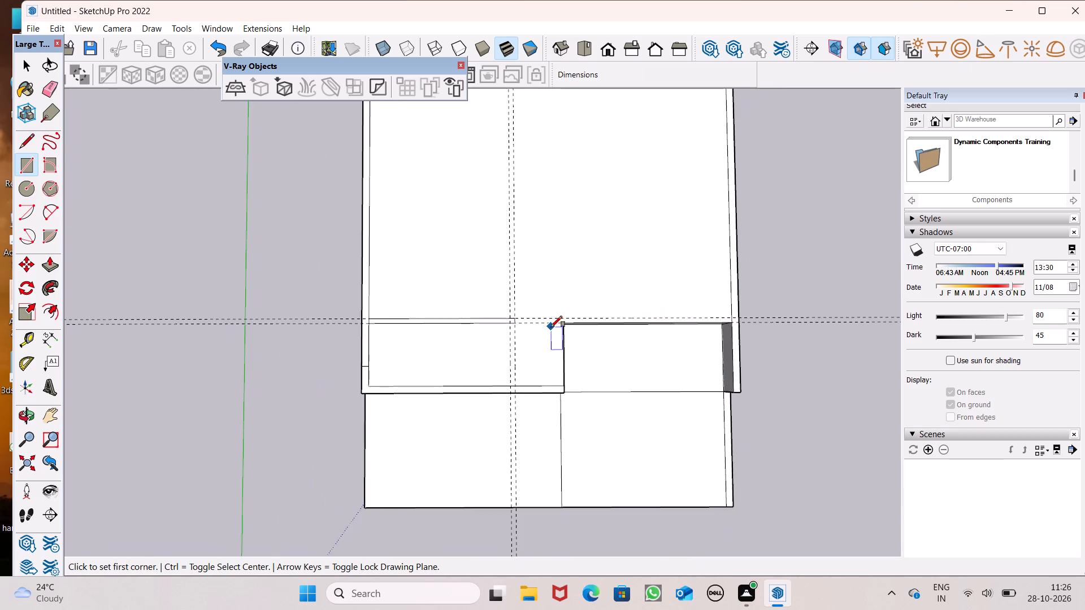
scroll(551, 327, up, 7)
scroll(479, 316, up, 5)
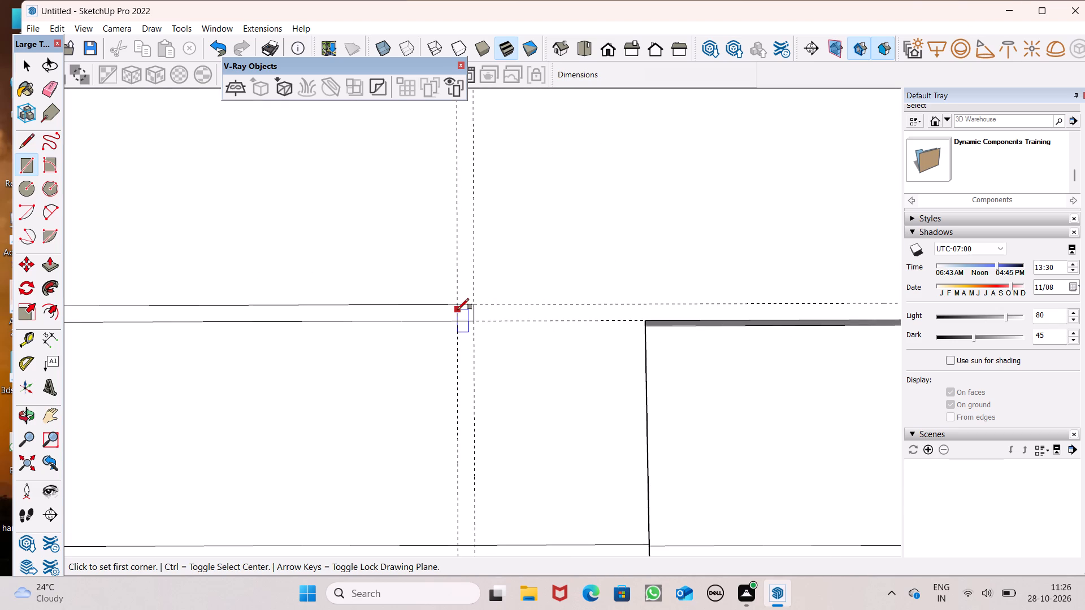
click(457, 307)
scroll(467, 330, down, 5)
scroll(627, 355, down, 6)
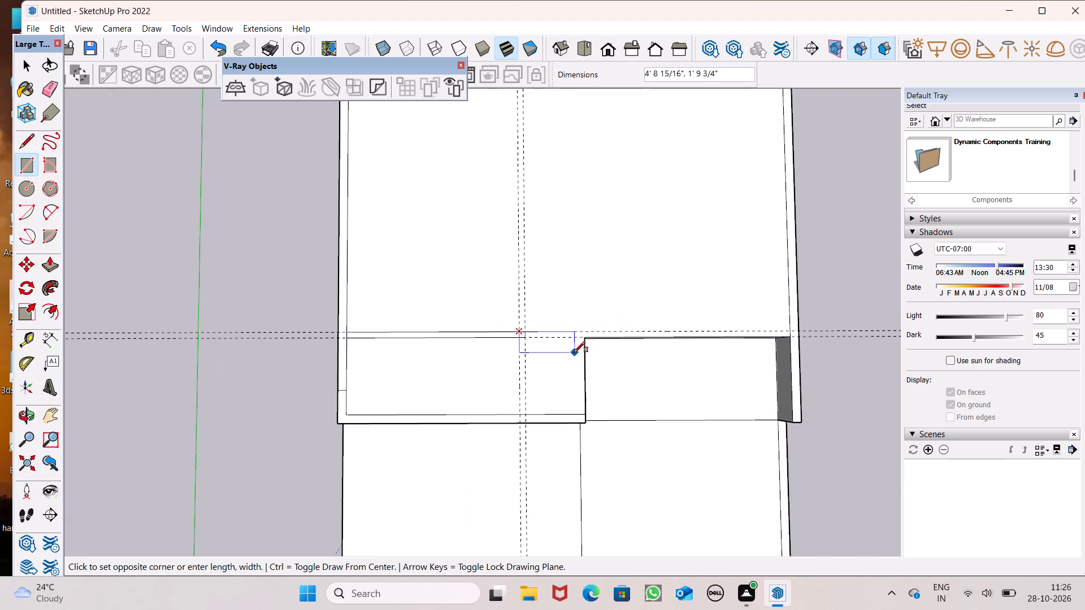
scroll(771, 334, up, 7)
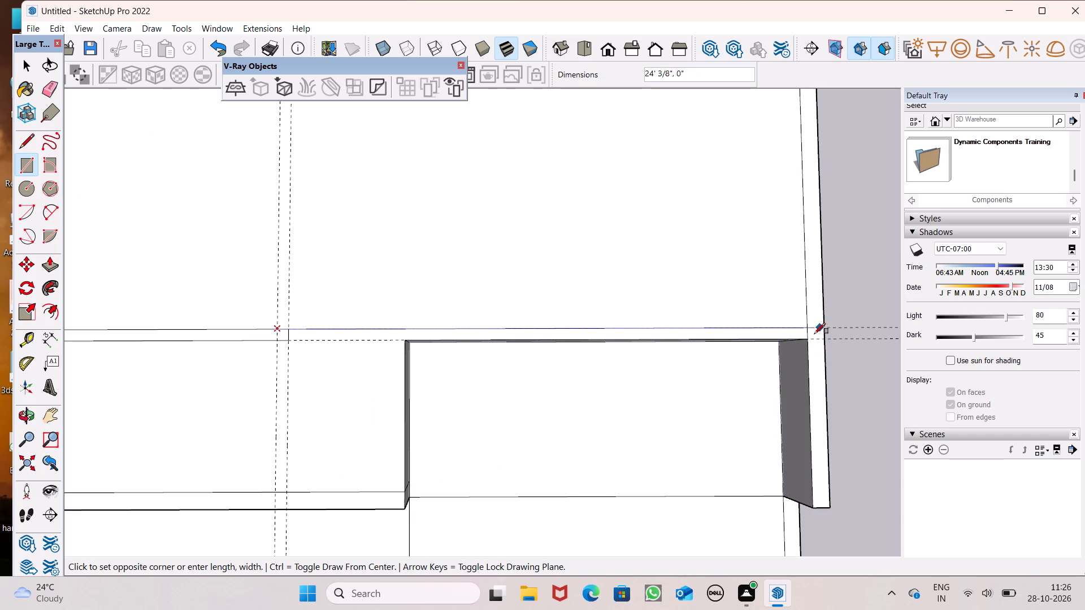
click(806, 333)
scroll(802, 270, down, 7)
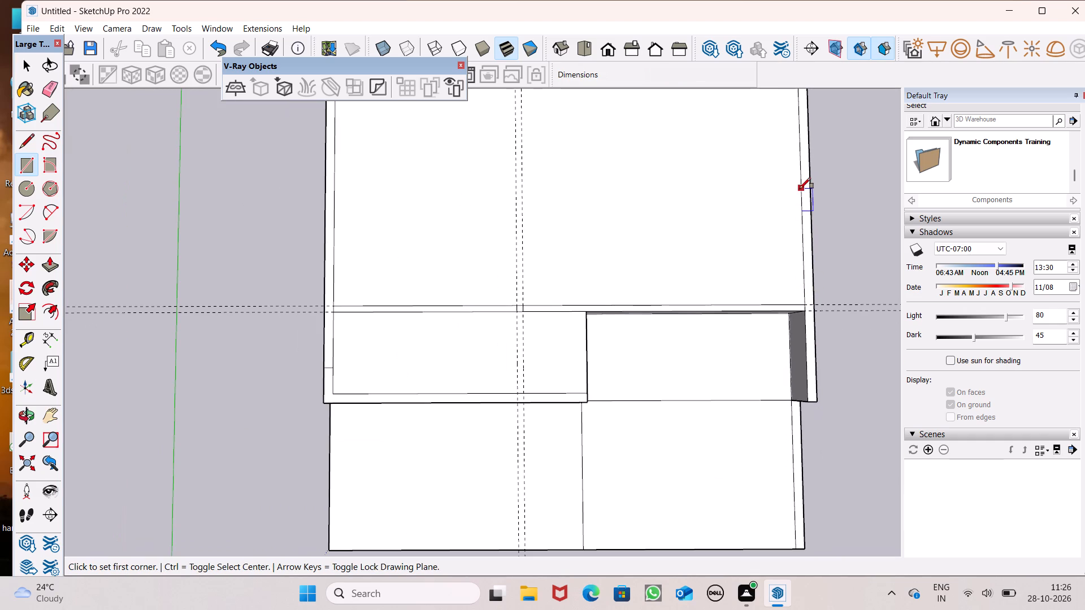
Draw a wall rectangle between the two lengthwise guides, from the block's back inner edge to the cross wall's front line.
scroll(636, 321, down, 6)
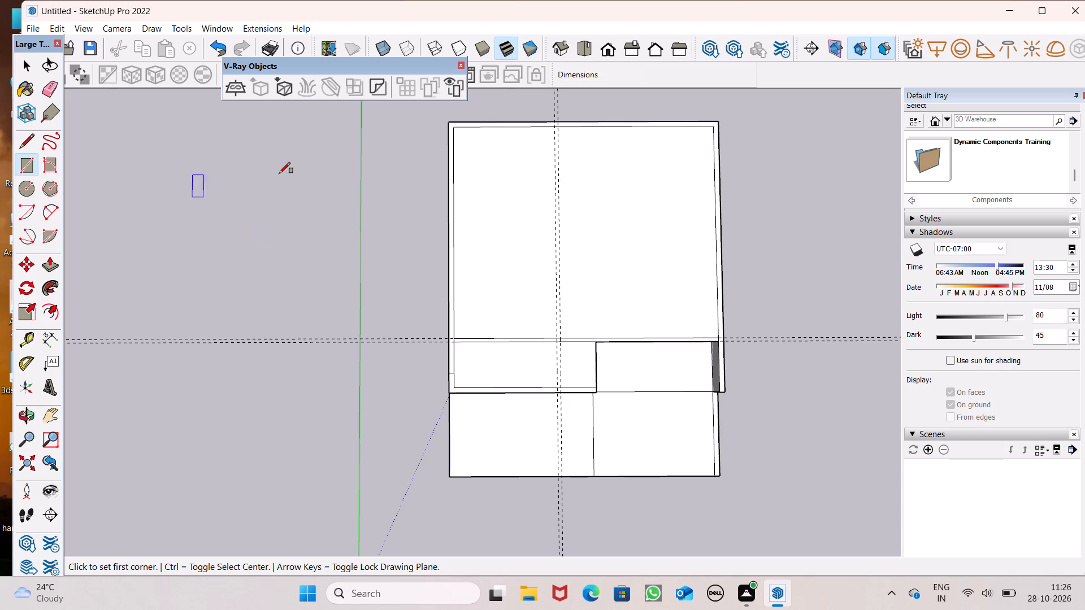
scroll(517, 127, up, 6)
scroll(620, 146, up, 5)
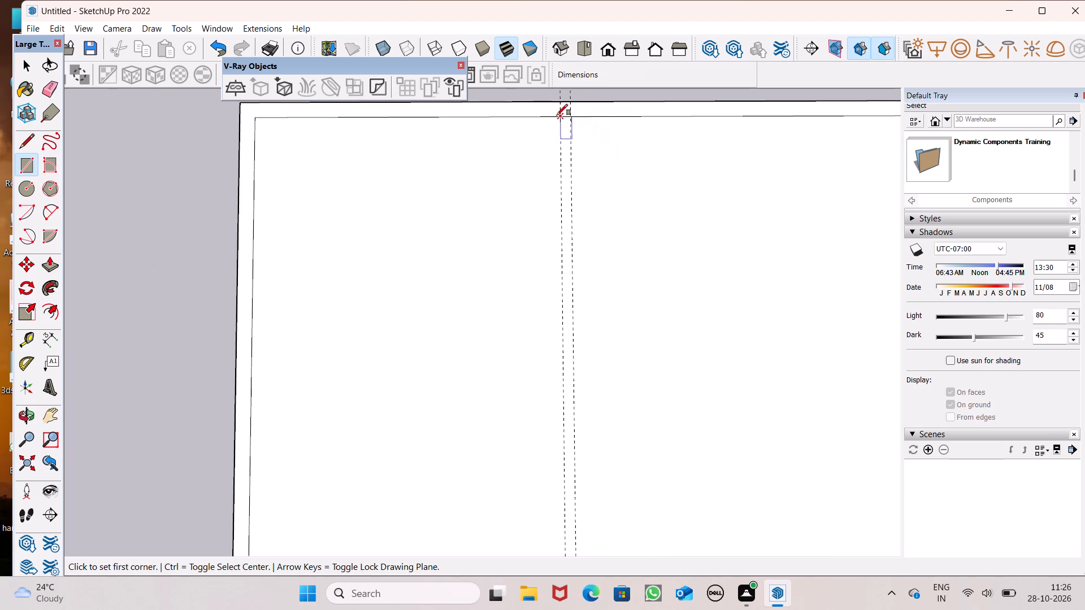
click(557, 115)
scroll(553, 140, down, 6)
scroll(562, 243, down, 5)
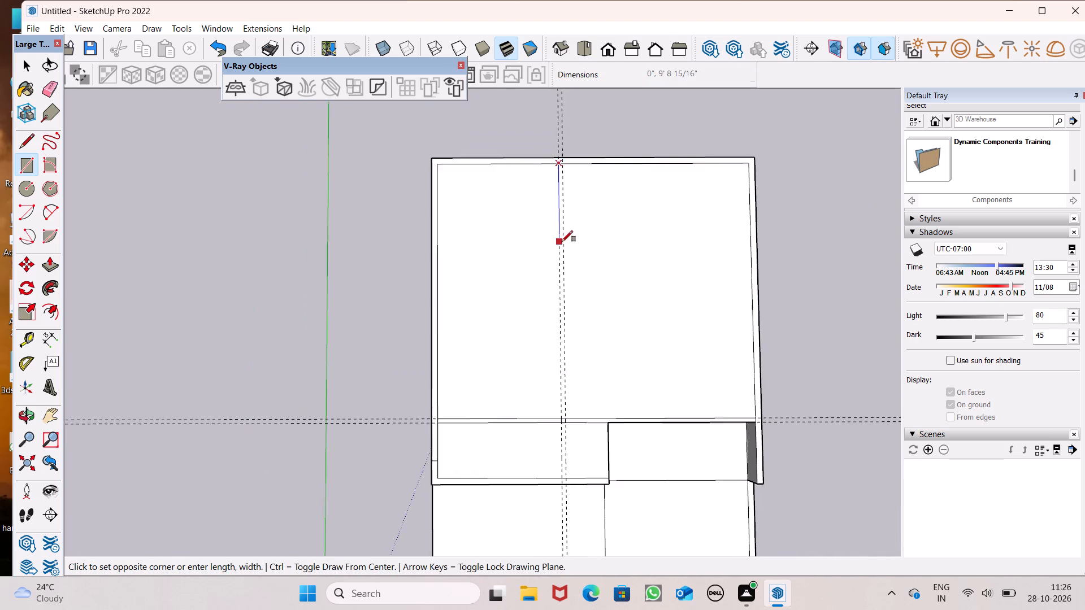
scroll(583, 411, up, 10)
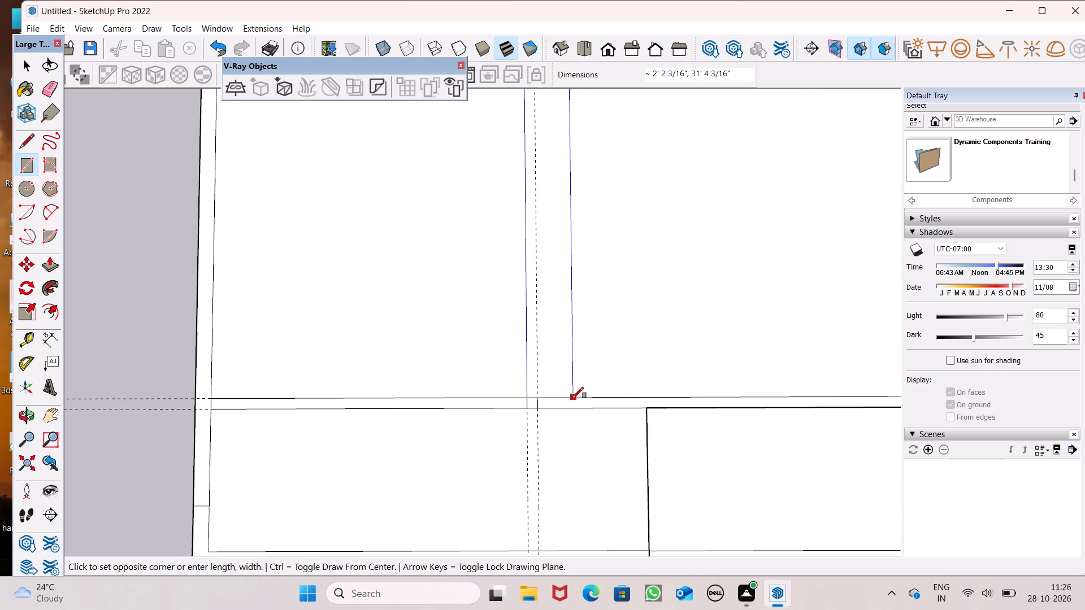
click(540, 410)
scroll(546, 329, down, 5)
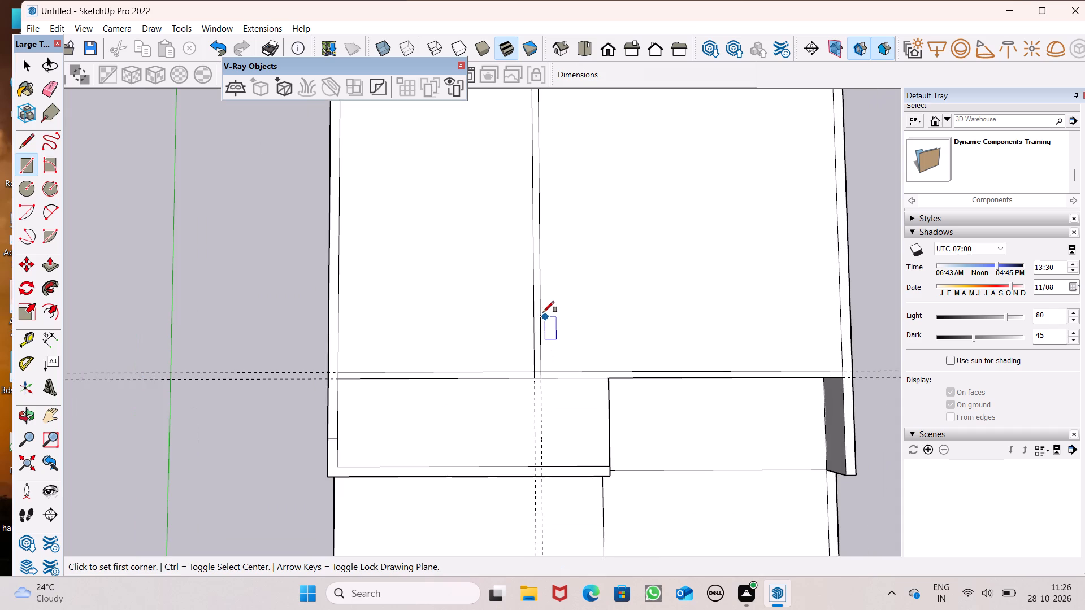
Continue the lengthwise wall with a rectangle about 6' 8" by 6" from the cross wall to the block's front inner edge.
scroll(520, 264, down, 5)
scroll(532, 435, up, 7)
scroll(550, 312, down, 3)
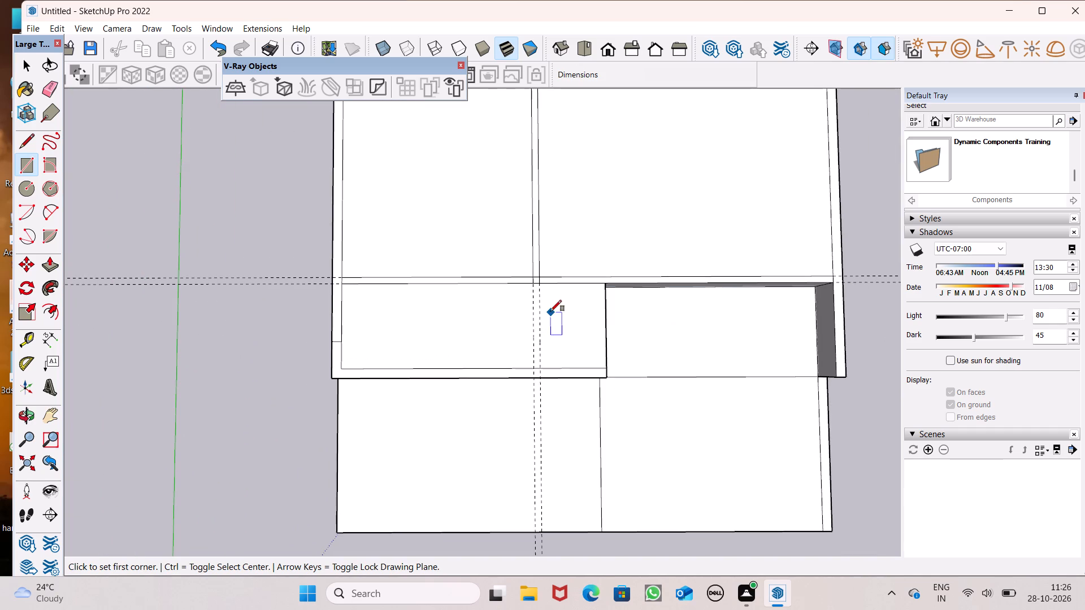
scroll(570, 273, down, 2)
scroll(523, 312, up, 2)
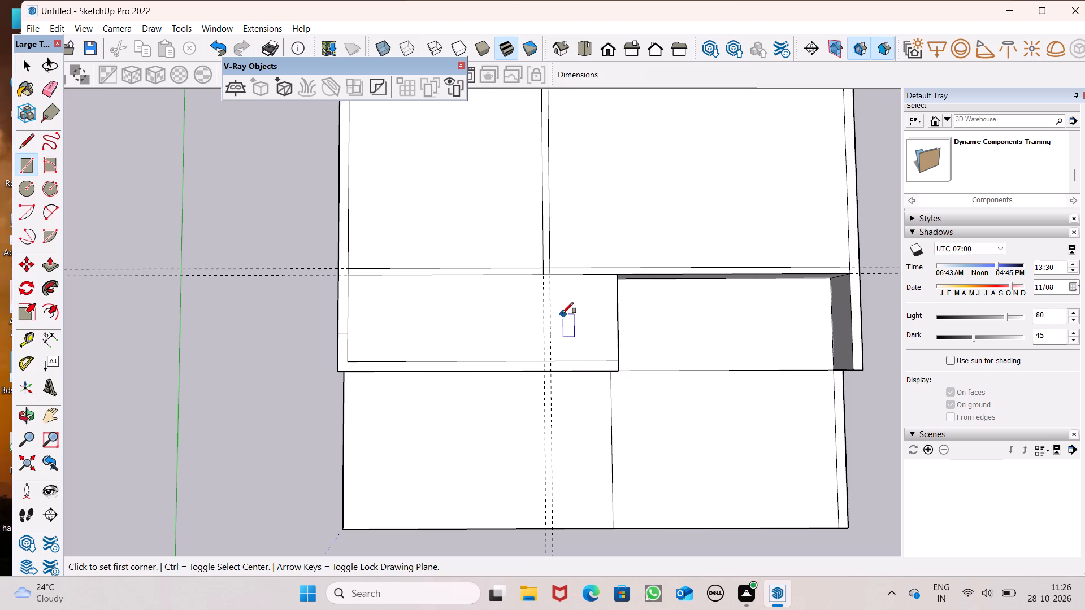
scroll(551, 258, up, 4)
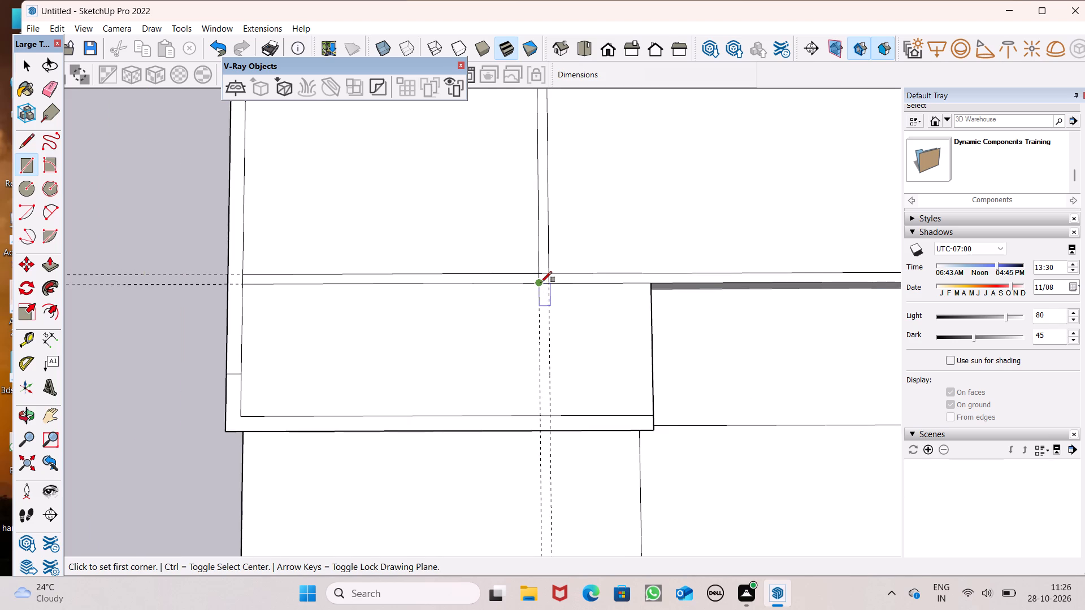
click(540, 282)
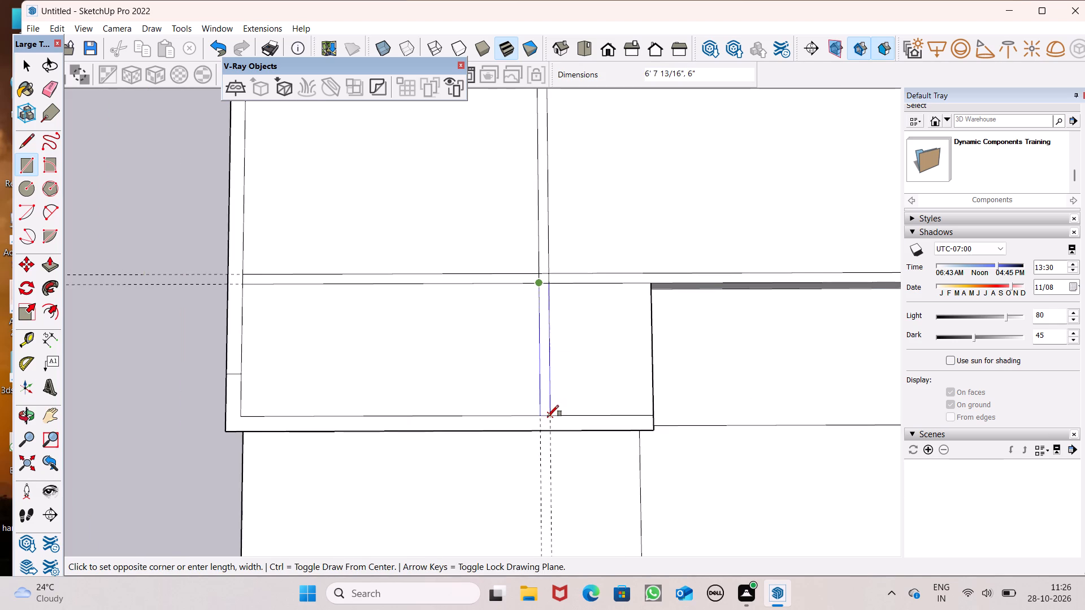
click(547, 414)
scroll(554, 365, down, 5)
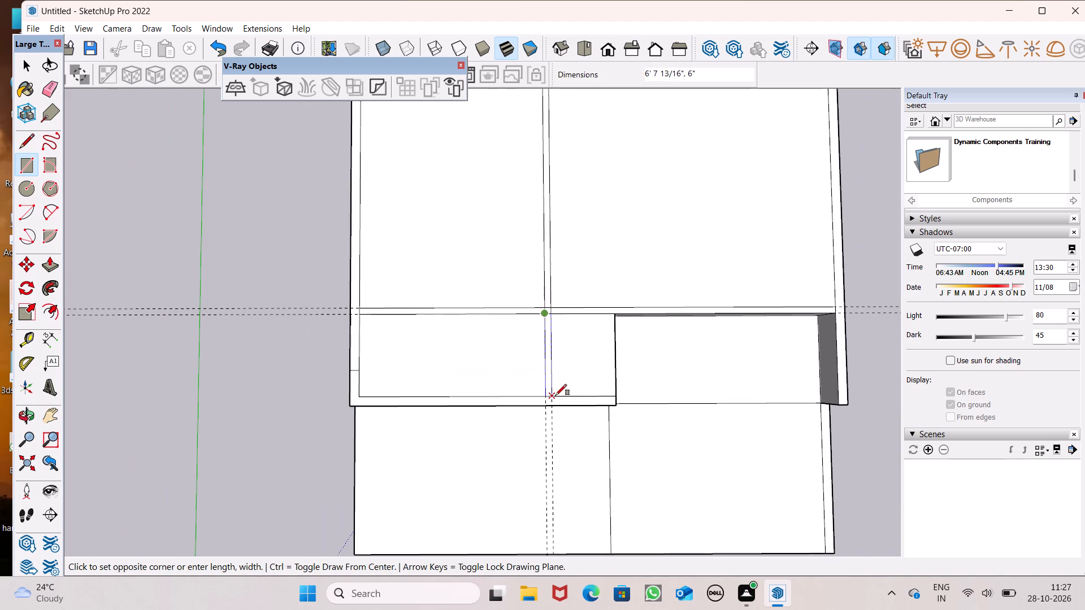
click(555, 395)
scroll(539, 321, down, 6)
Erase both crosswise guides and both lengthwise guides.
key(space)
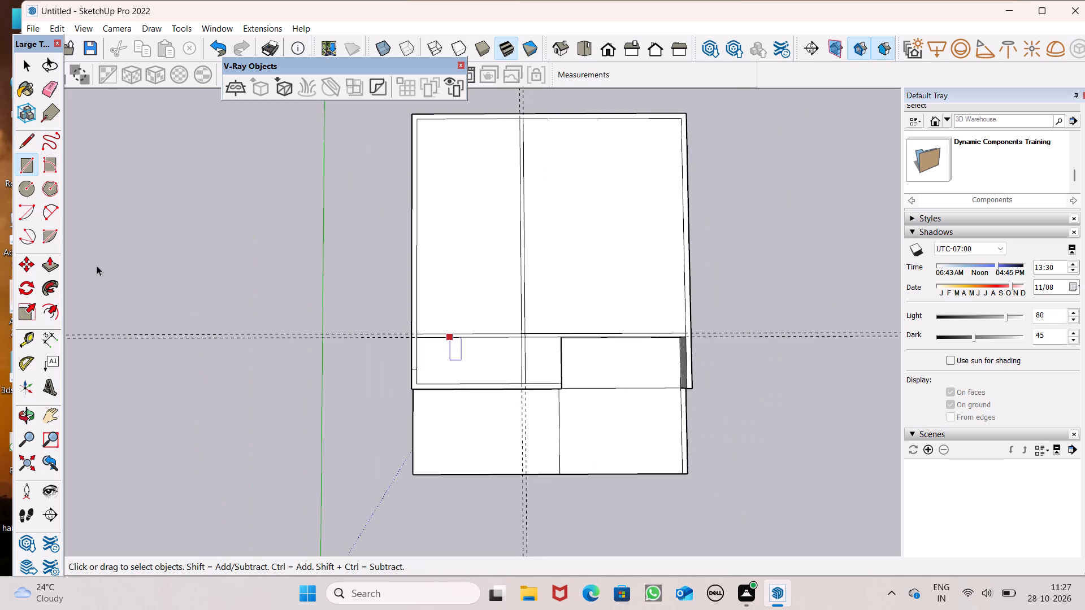
click(51, 85)
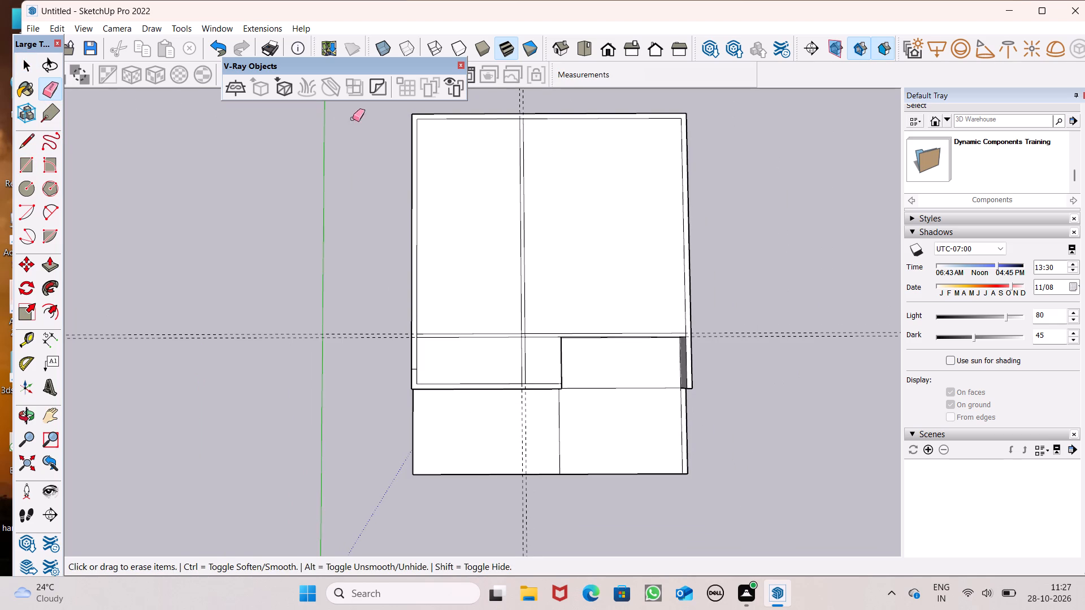
drag(392, 300, 385, 351)
scroll(416, 275, down, 6)
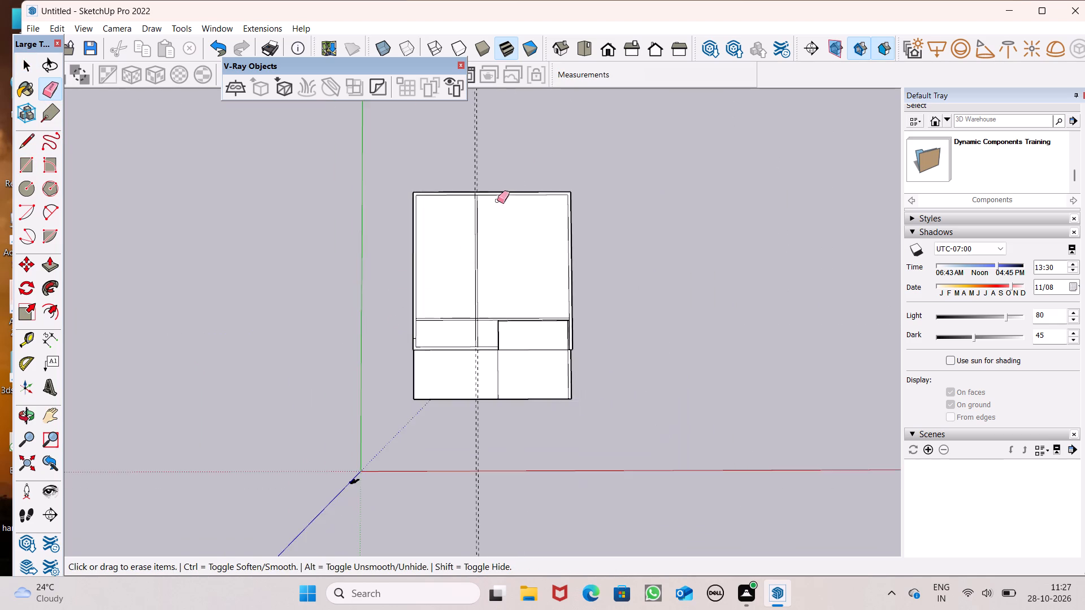
scroll(518, 168, up, 5)
drag(466, 183, 489, 171)
Erase the short edge separating the lengthwise wall outline from the back wall strip.
scroll(484, 211, up, 20)
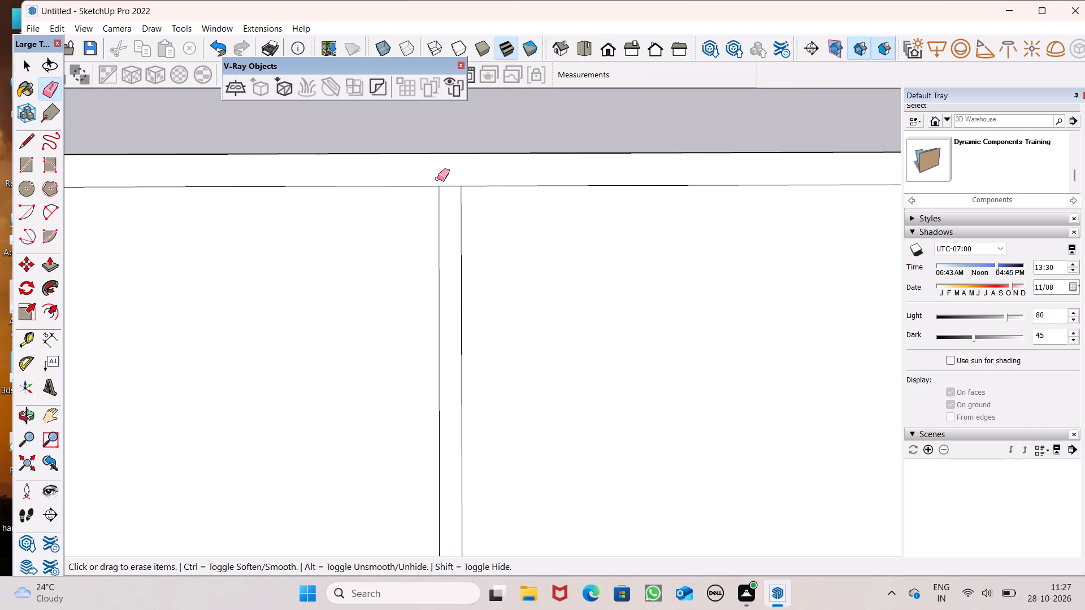
drag(440, 181, 445, 193)
Erase the four short edges of the square where the lengthwise and cross wall outlines intersect.
scroll(454, 163, down, 15)
scroll(504, 140, down, 7)
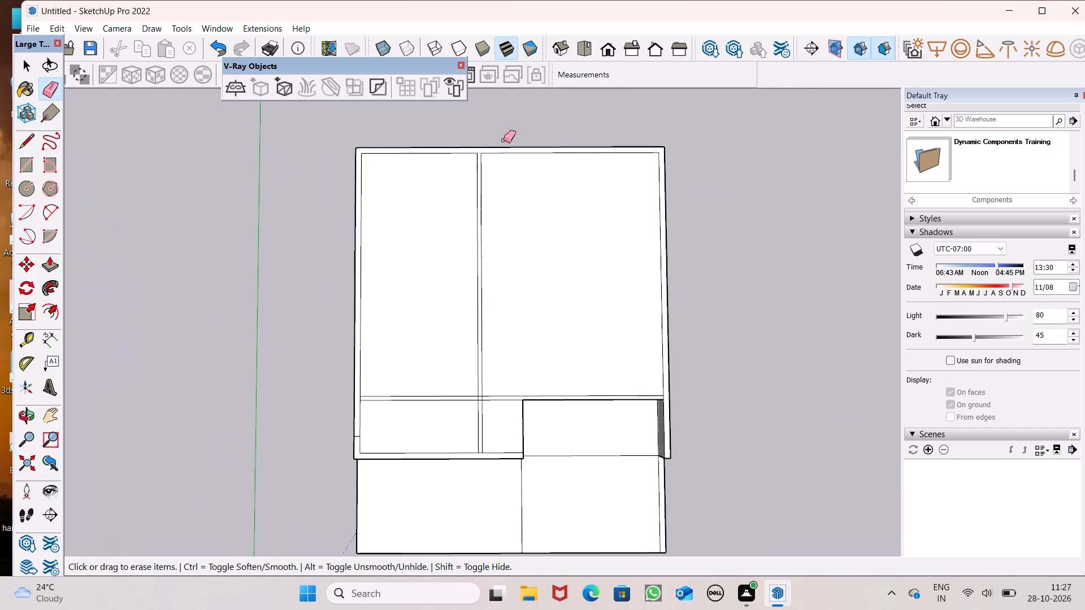
scroll(559, 155, down, 4)
scroll(536, 377, up, 4)
scroll(509, 328, up, 12)
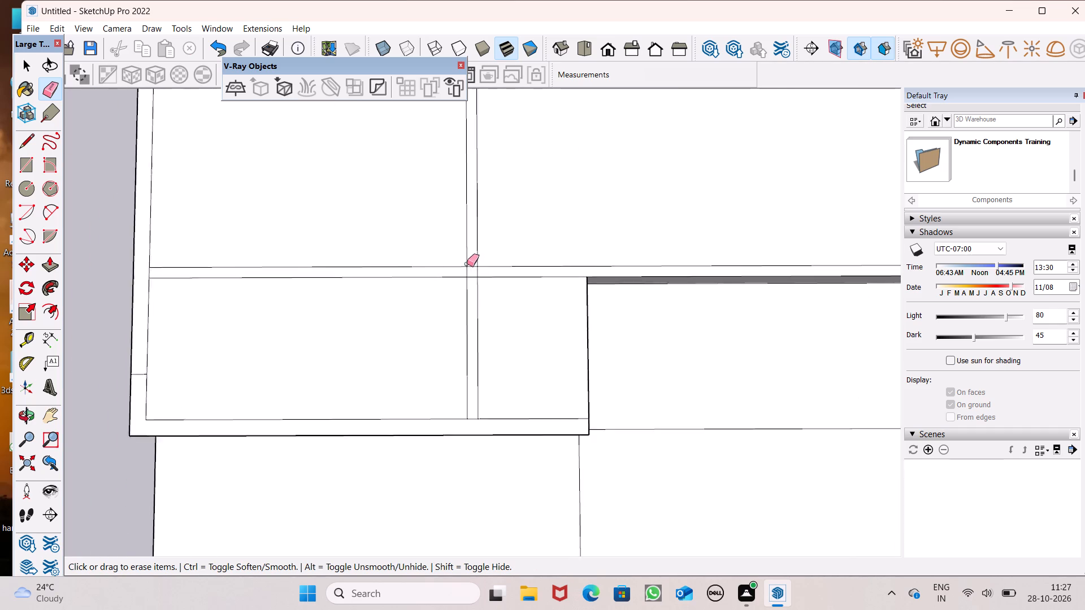
scroll(467, 264, up, 10)
drag(474, 267, 507, 299)
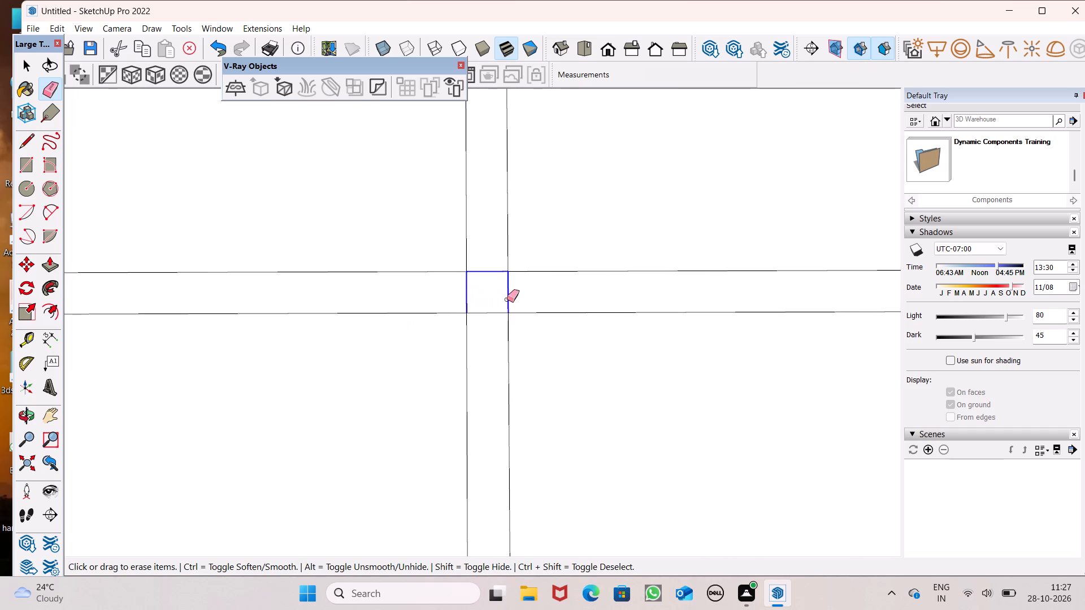
drag(507, 299, 492, 320)
Erase the short edge where the cross wall outline meets the block's left wall strip.
scroll(560, 207, down, 14)
scroll(869, 194, down, 7)
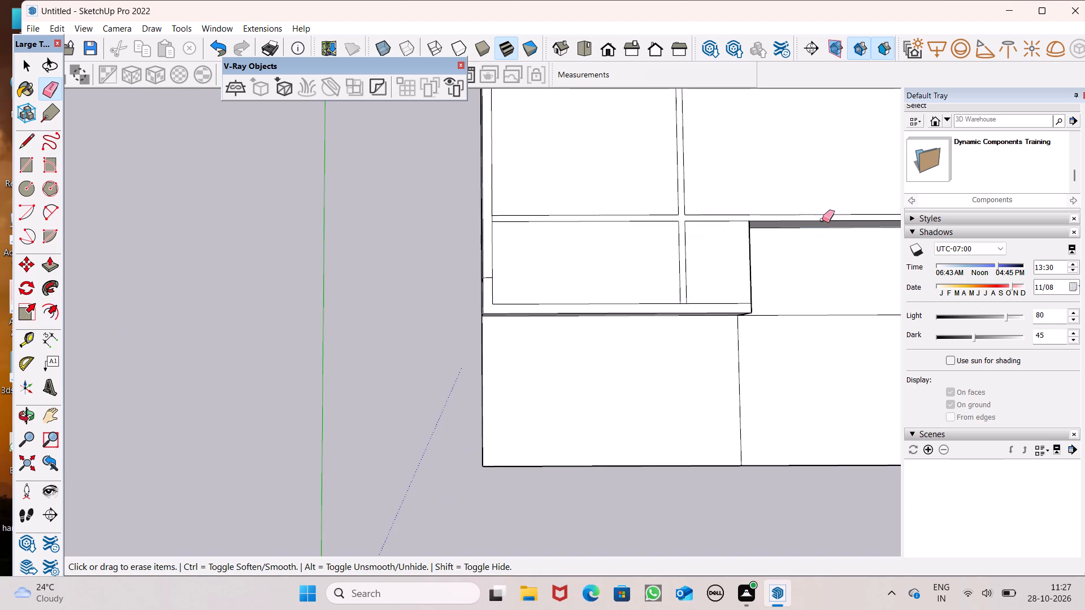
scroll(624, 289, down, 6)
scroll(548, 279, up, 6)
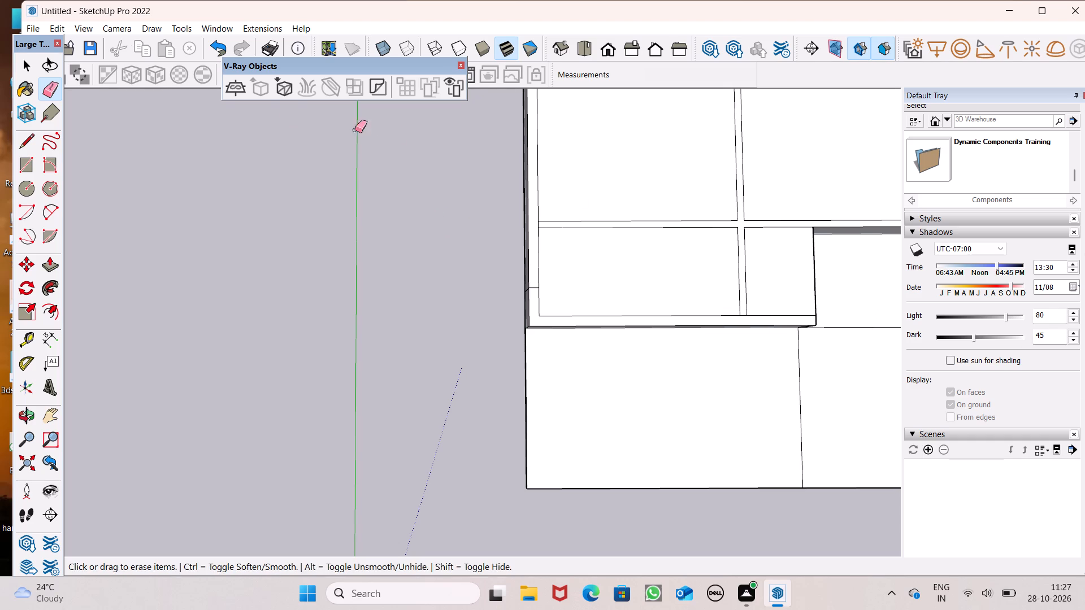
scroll(513, 246, up, 5)
scroll(561, 225, up, 15)
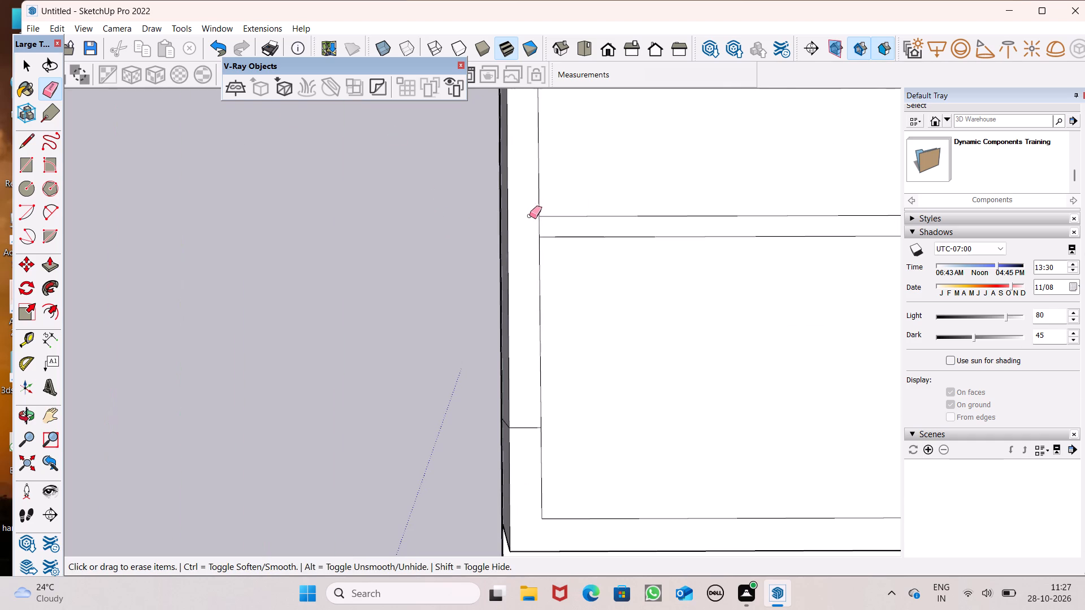
click(544, 223)
drag(544, 224, 529, 228)
scroll(367, 164, down, 7)
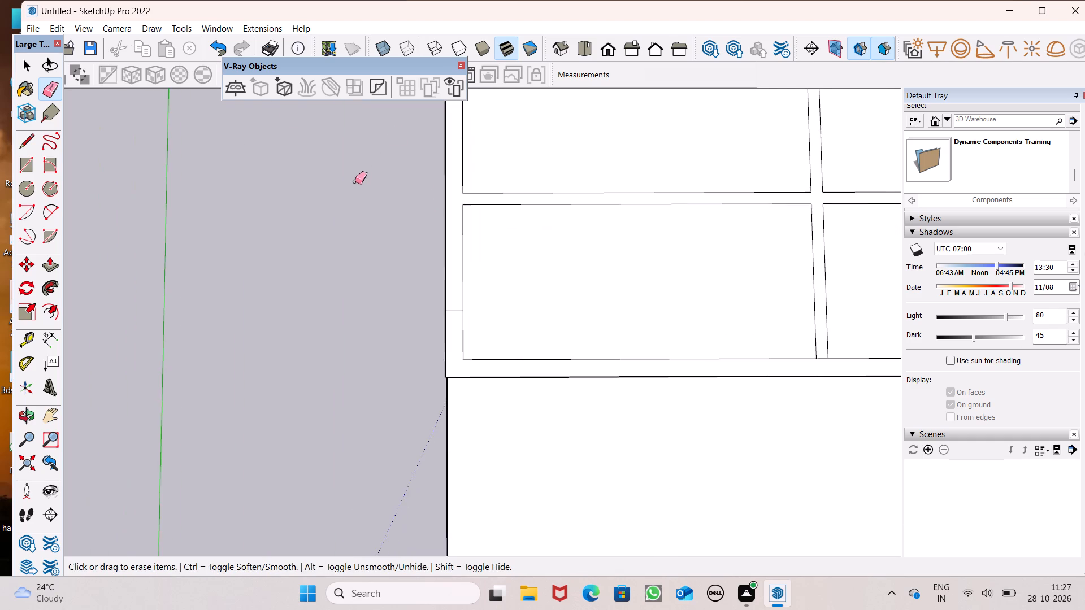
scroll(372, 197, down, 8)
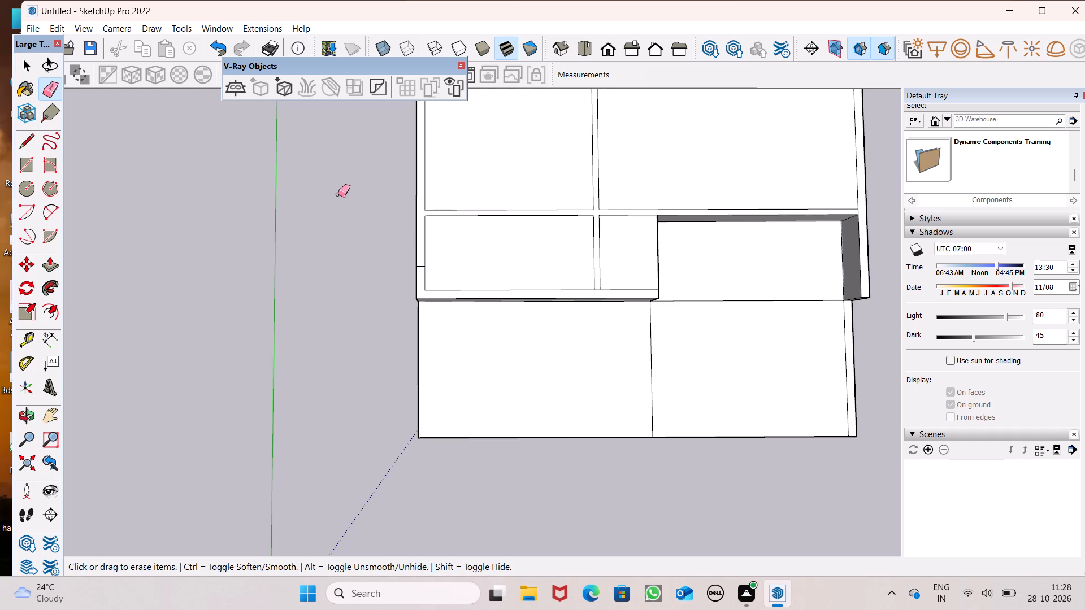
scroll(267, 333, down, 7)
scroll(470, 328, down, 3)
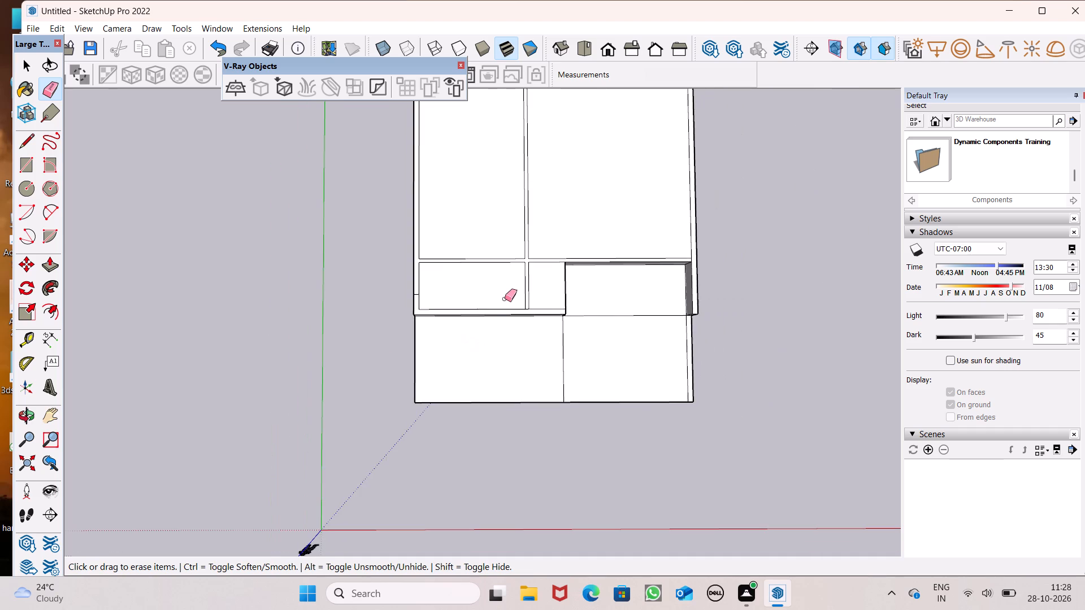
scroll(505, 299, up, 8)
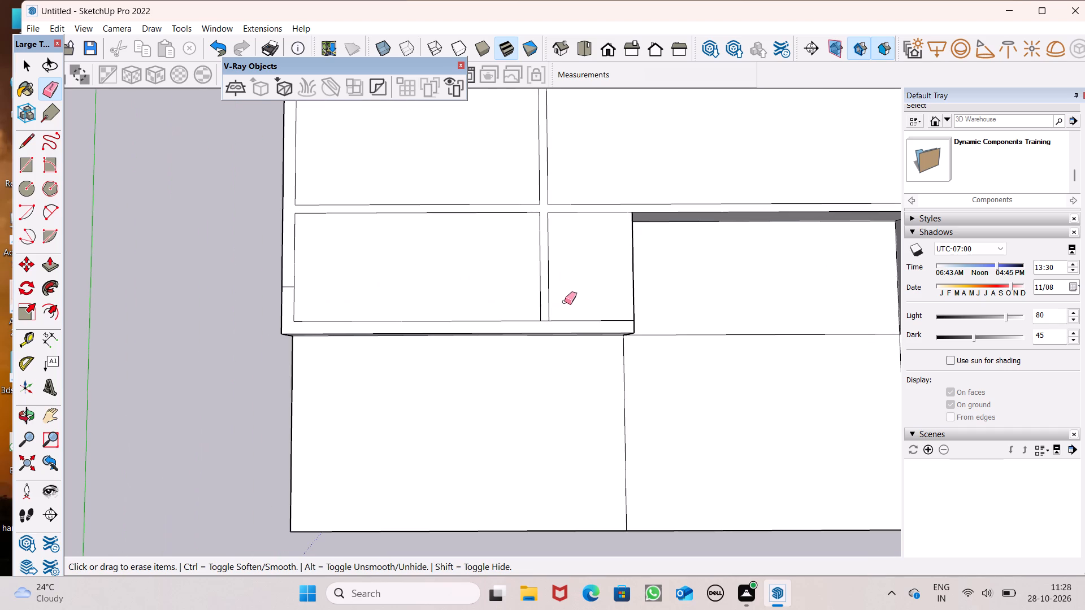
Erase the short edge where the cross wall outline meets the block's right wall strip.
scroll(593, 358, down, 3)
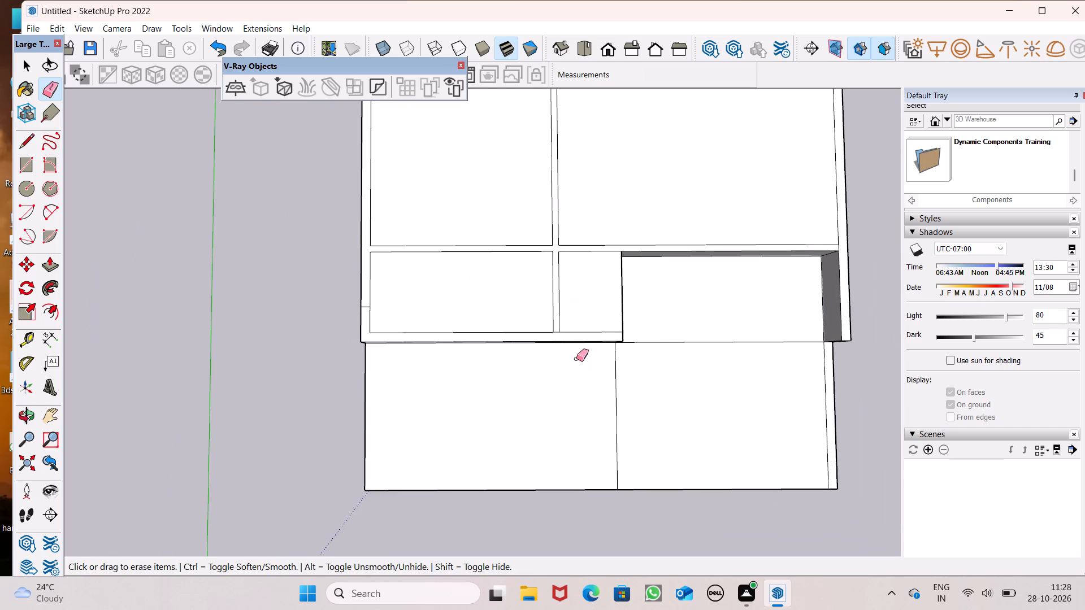
scroll(819, 243, up, 3)
scroll(867, 239, up, 7)
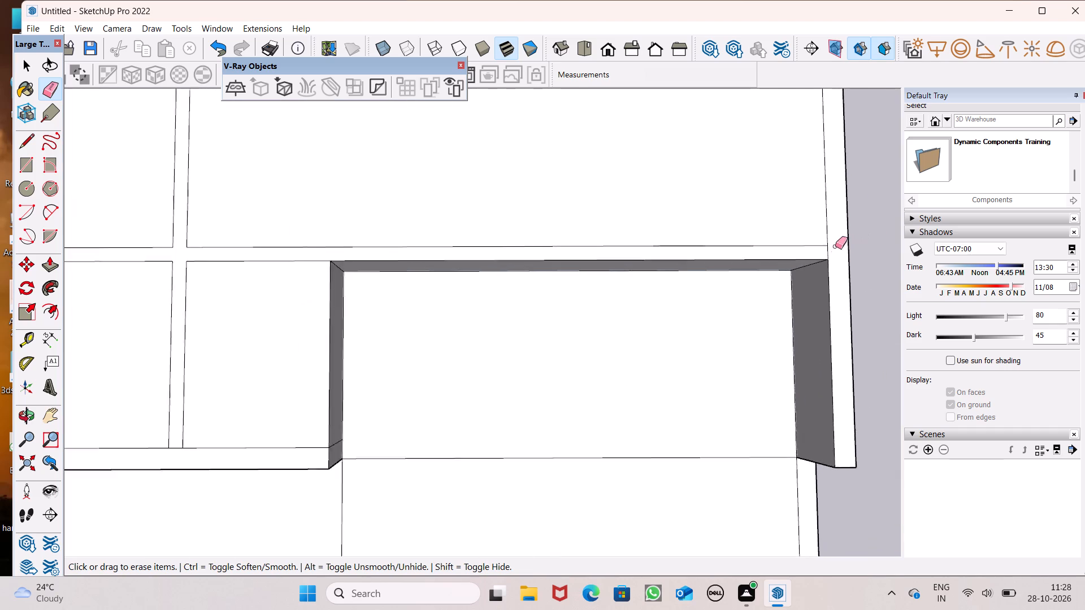
scroll(835, 246, up, 4)
drag(827, 254, 821, 261)
scroll(719, 241, down, 7)
scroll(718, 329, down, 7)
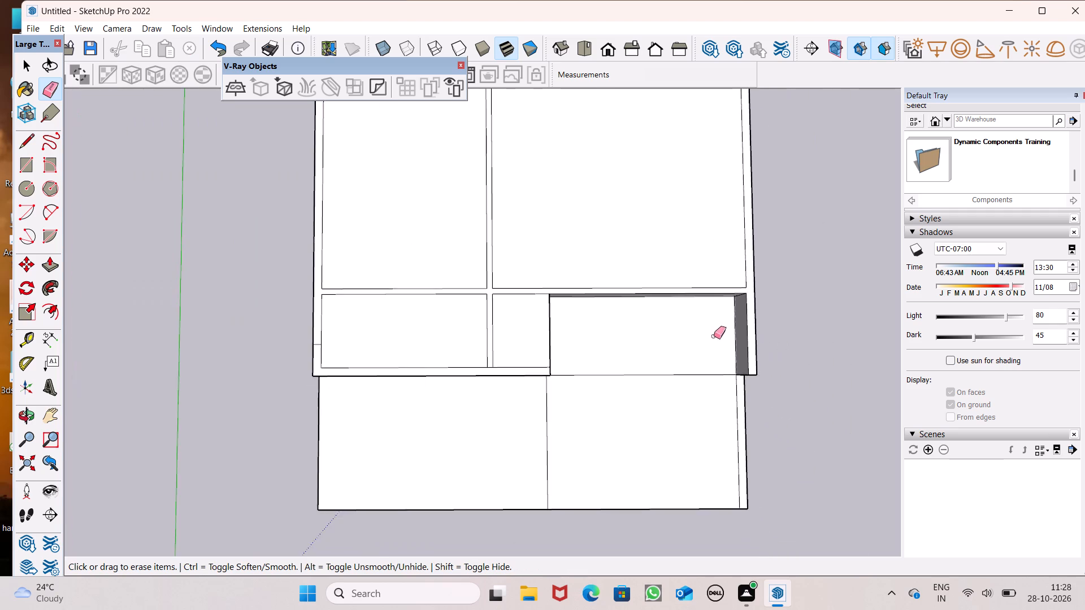
scroll(706, 346, down, 8)
scroll(576, 177, up, 6)
scroll(538, 234, down, 6)
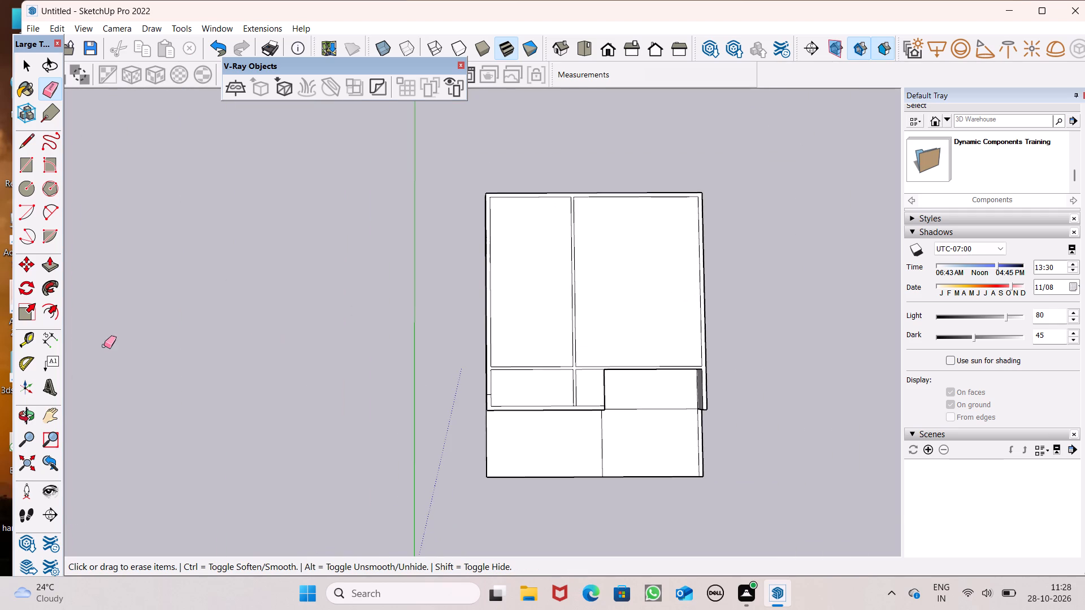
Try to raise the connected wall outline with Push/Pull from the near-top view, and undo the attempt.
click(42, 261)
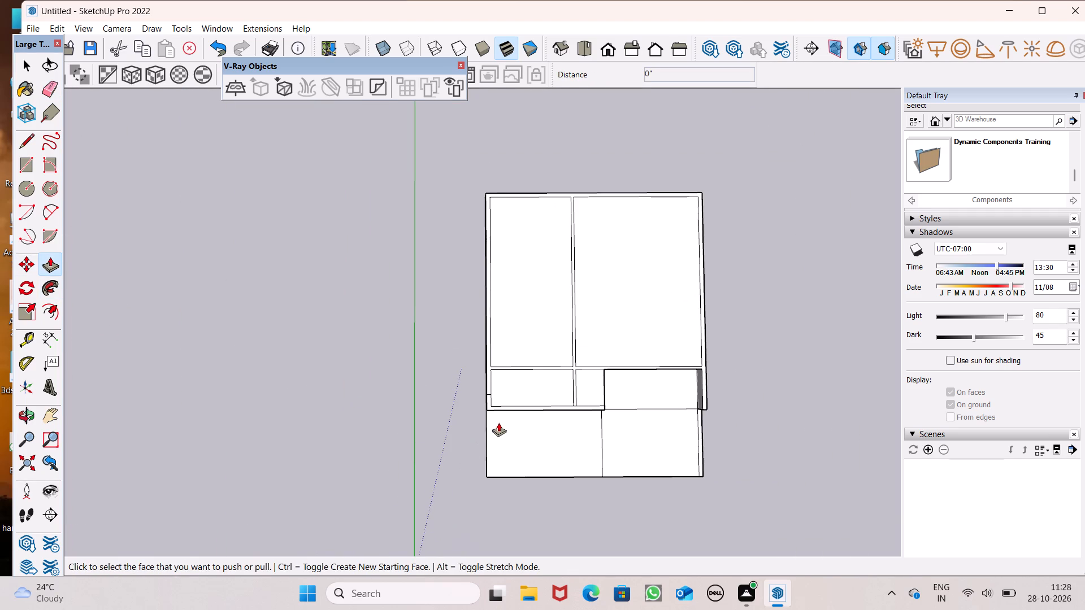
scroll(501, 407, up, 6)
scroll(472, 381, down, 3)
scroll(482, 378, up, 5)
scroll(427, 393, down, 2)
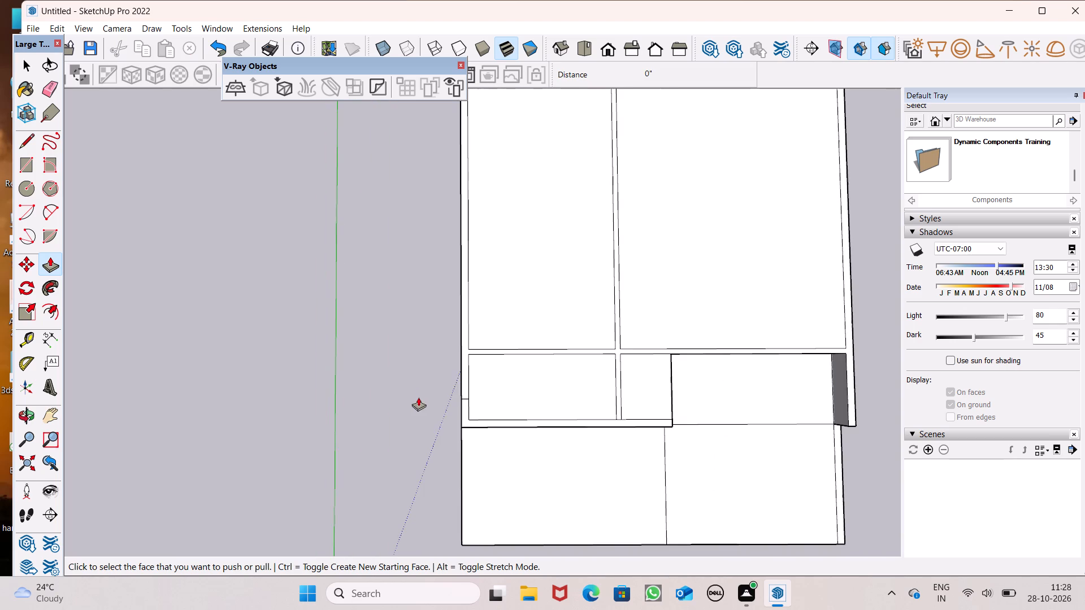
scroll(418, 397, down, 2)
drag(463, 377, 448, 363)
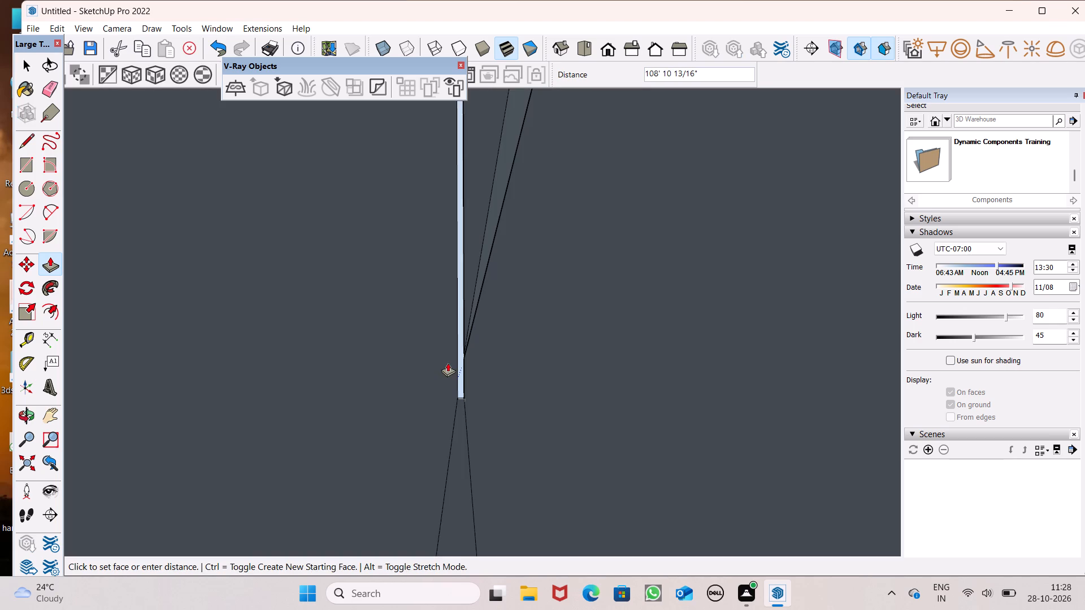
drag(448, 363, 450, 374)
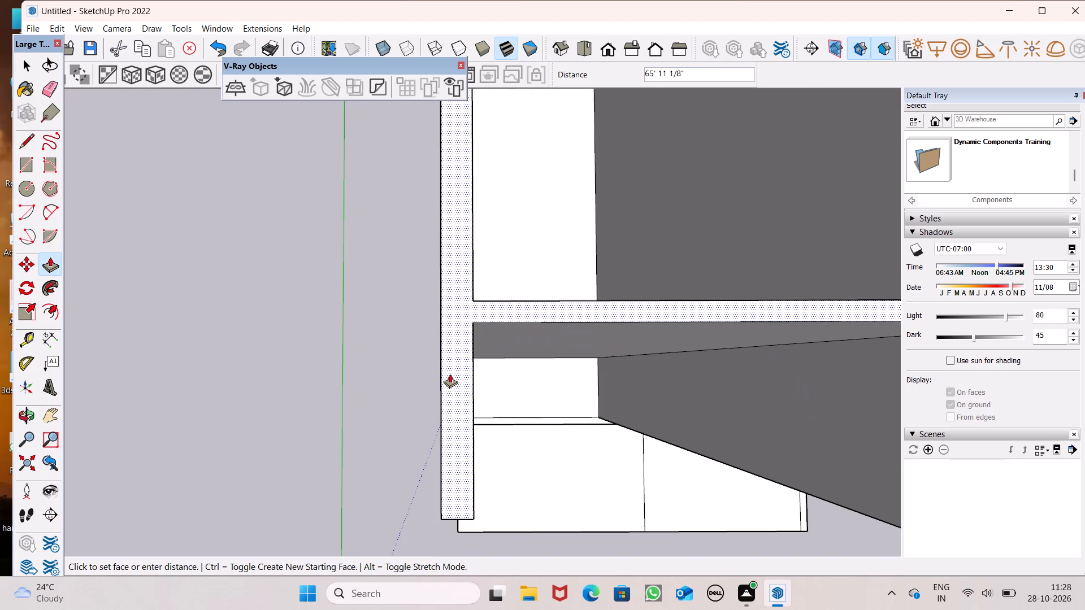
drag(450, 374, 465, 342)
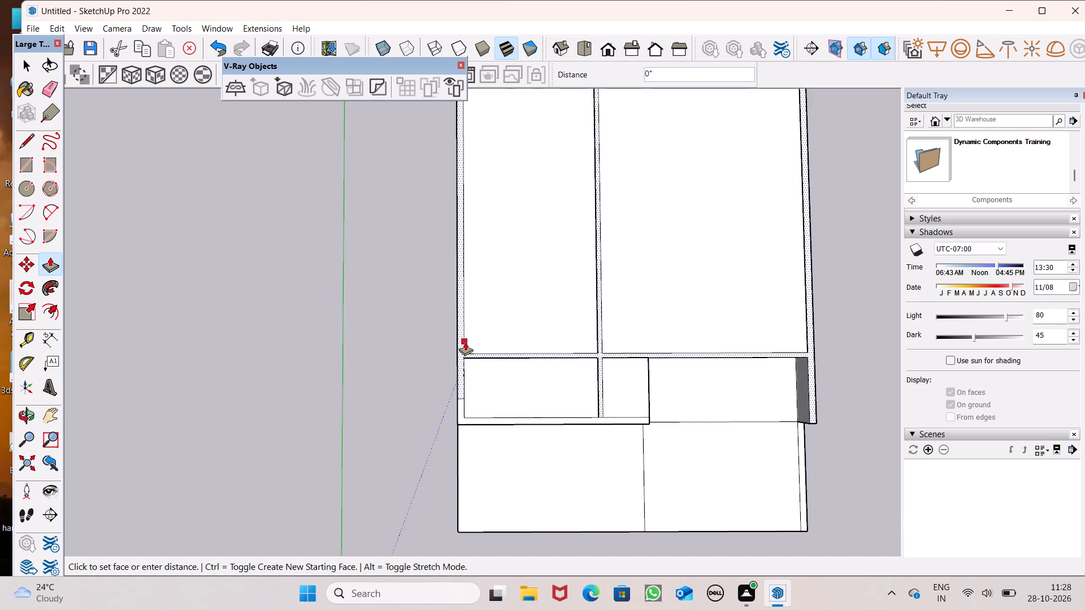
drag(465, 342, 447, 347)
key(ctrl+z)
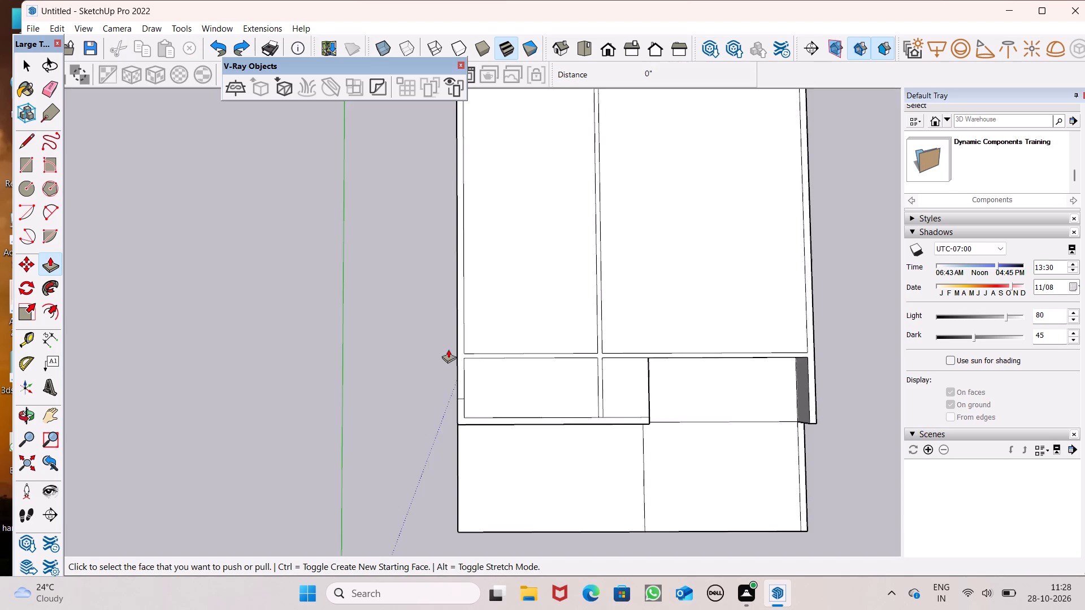
Push/Pull the connected wall outline on the block's top face up to a height of 10'.
scroll(450, 348, down, 8)
scroll(470, 368, up, 4)
middle_drag(509, 452, 607, 265)
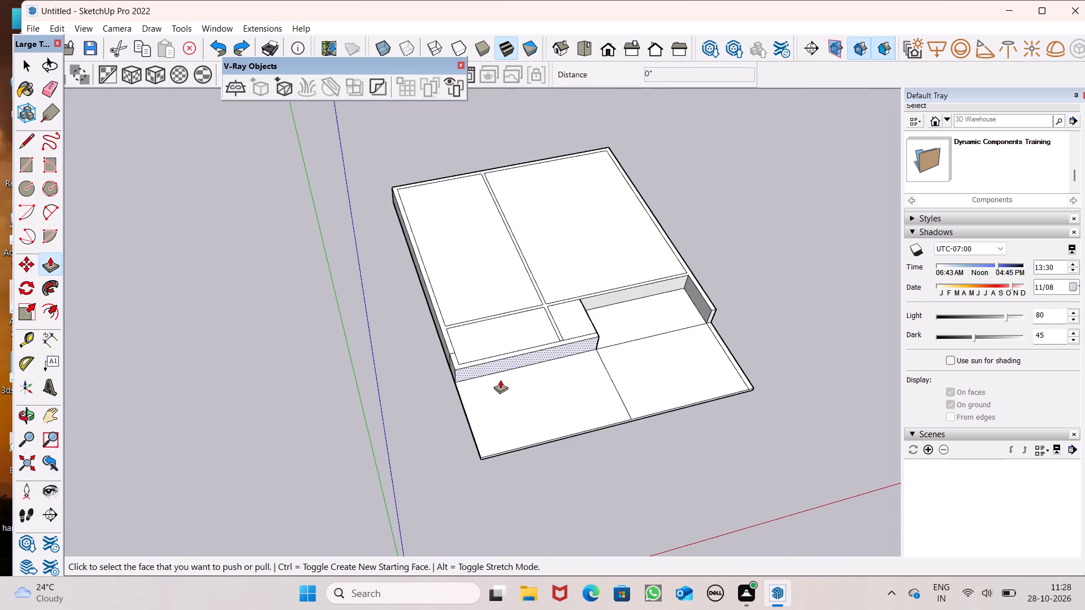
scroll(485, 360, up, 5)
scroll(441, 342, up, 2)
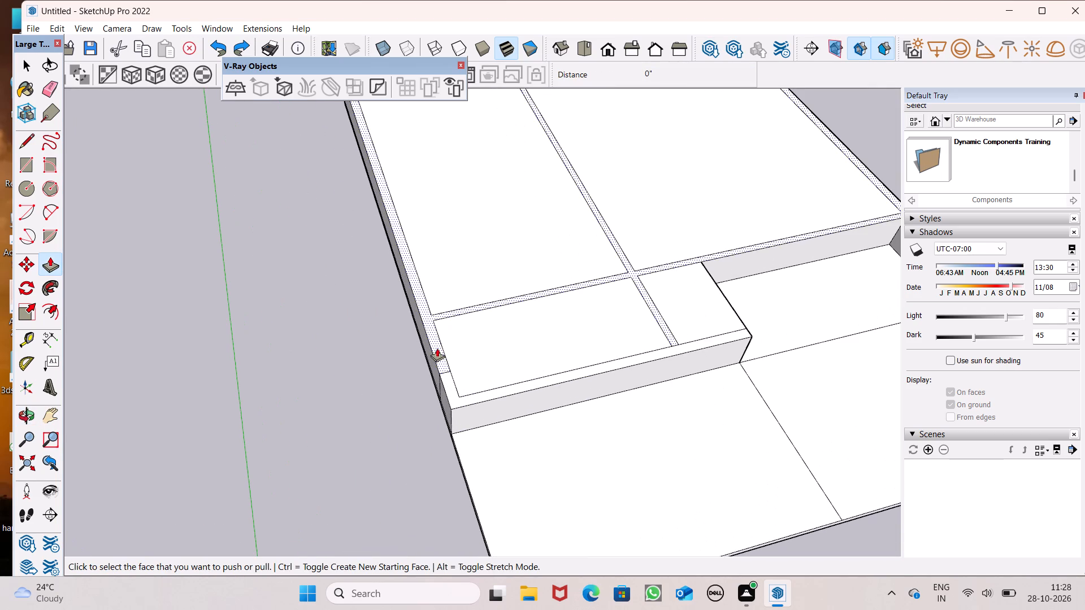
scroll(418, 509, down, 3)
scroll(420, 309, up, 3)
scroll(432, 405, down, 6)
scroll(429, 330, up, 1)
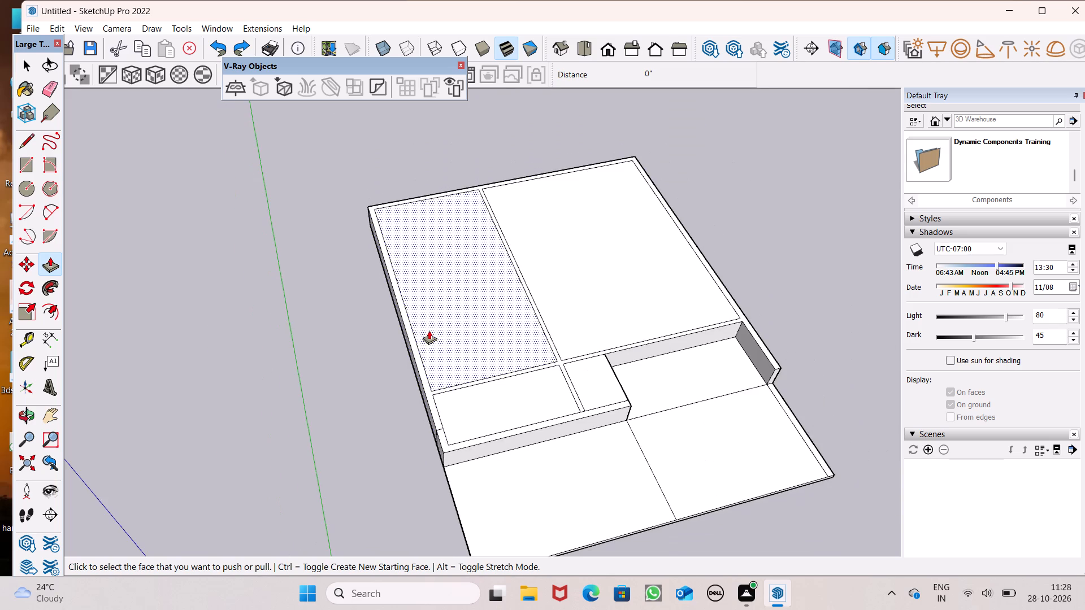
scroll(429, 330, up, 1)
drag(434, 429, 428, 364)
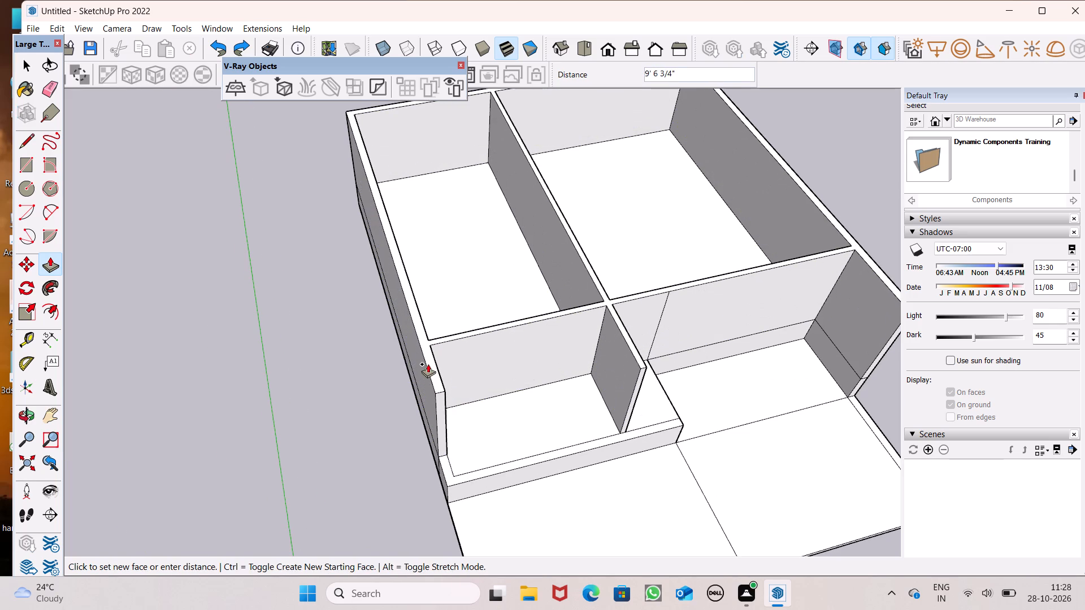
drag(428, 364, 428, 363)
drag(428, 363, 423, 325)
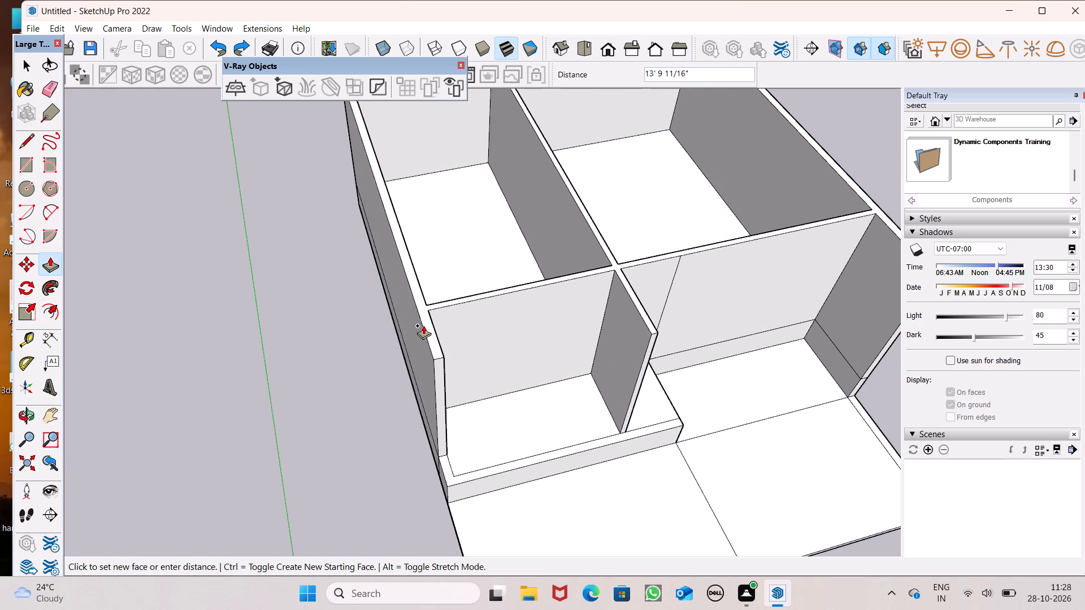
drag(423, 325, 413, 297)
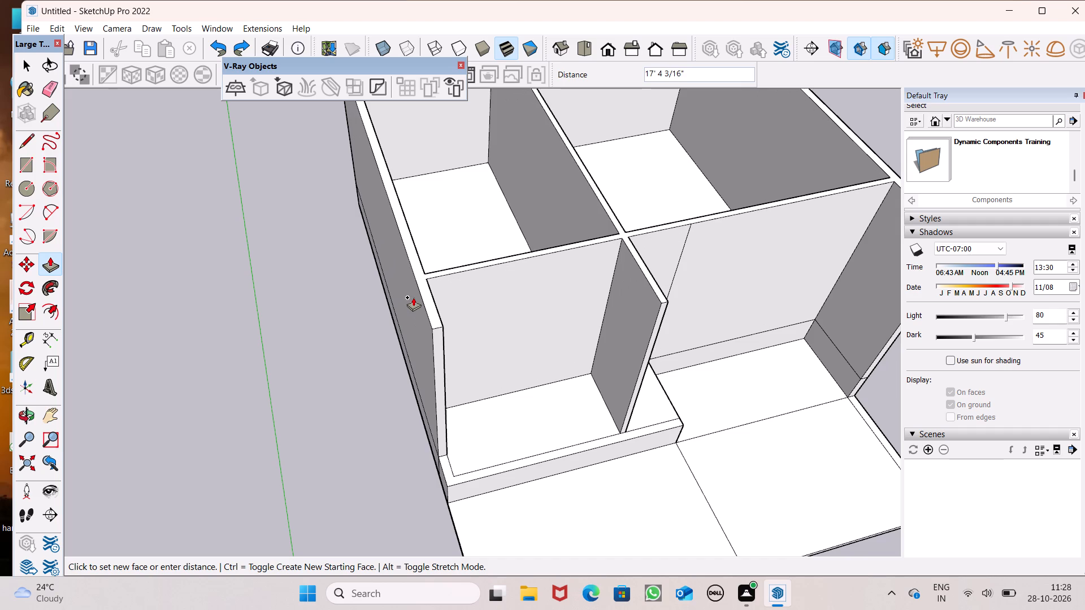
drag(413, 297, 362, 279)
text(10')
key(Return)
Examine the raised walls, front rooms and platform from several angles.
scroll(362, 281, down, 2)
middle_drag(426, 303, 376, 156)
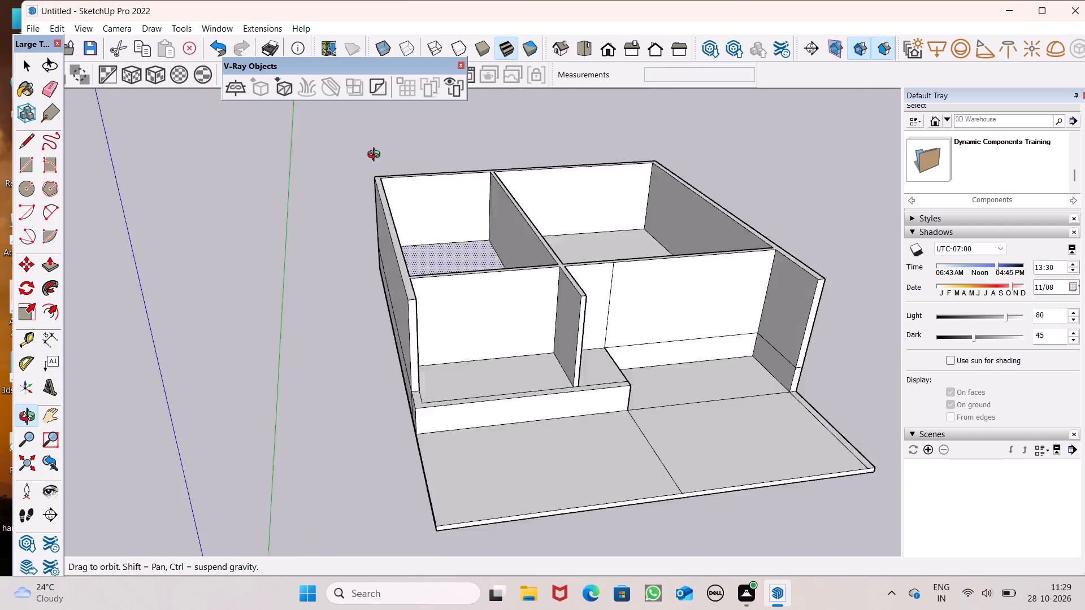
middle_drag(376, 156, 271, 148)
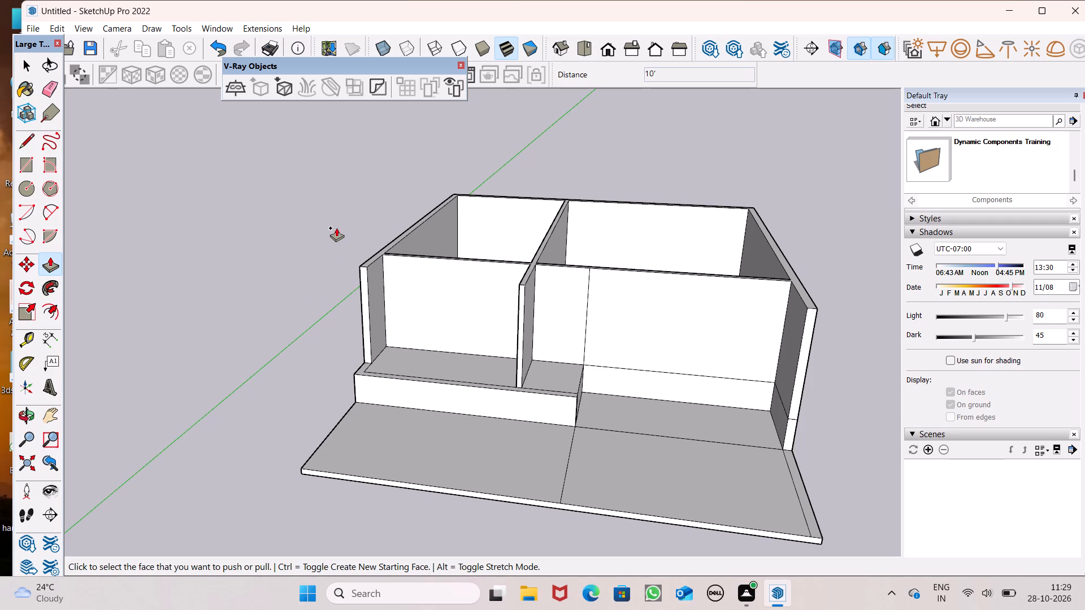
scroll(352, 247, down, 2)
middle_drag(439, 356, 496, 334)
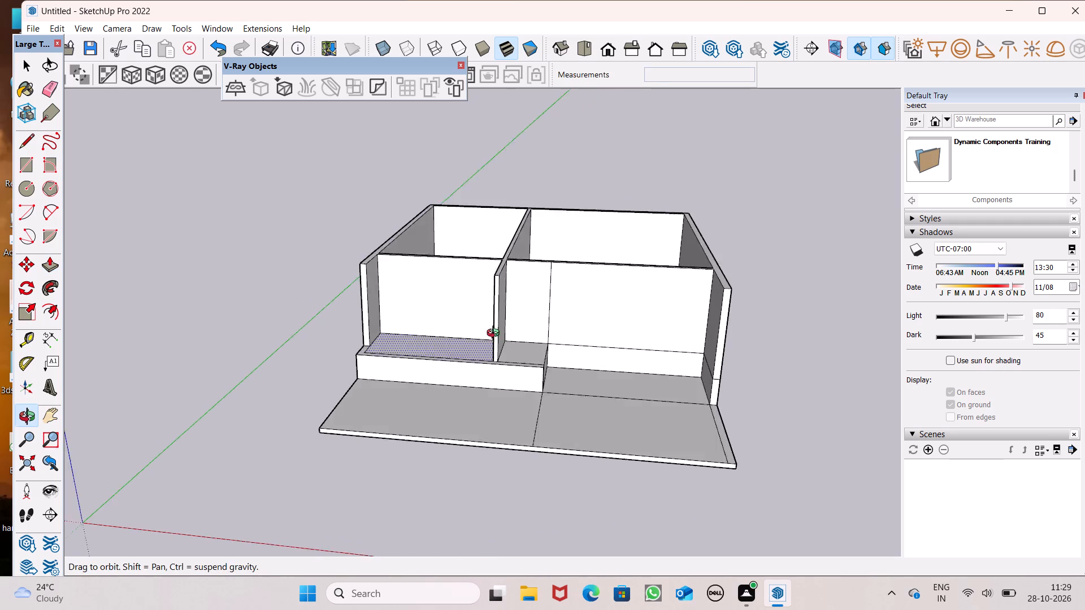
middle_drag(496, 334, 519, 317)
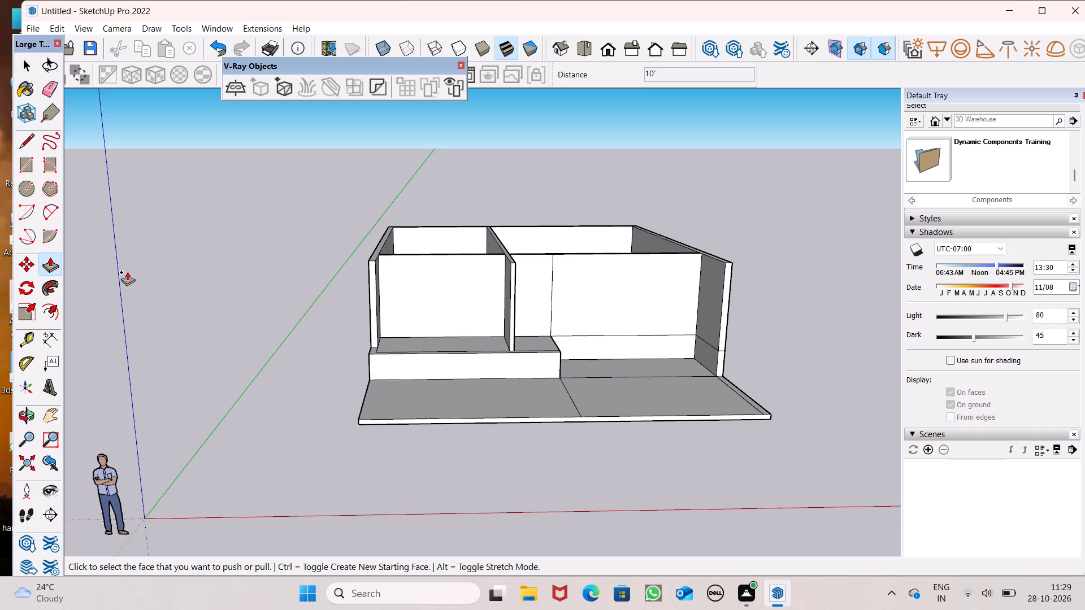
middle_drag(407, 285, 361, 380)
middle_drag(357, 386, 371, 380)
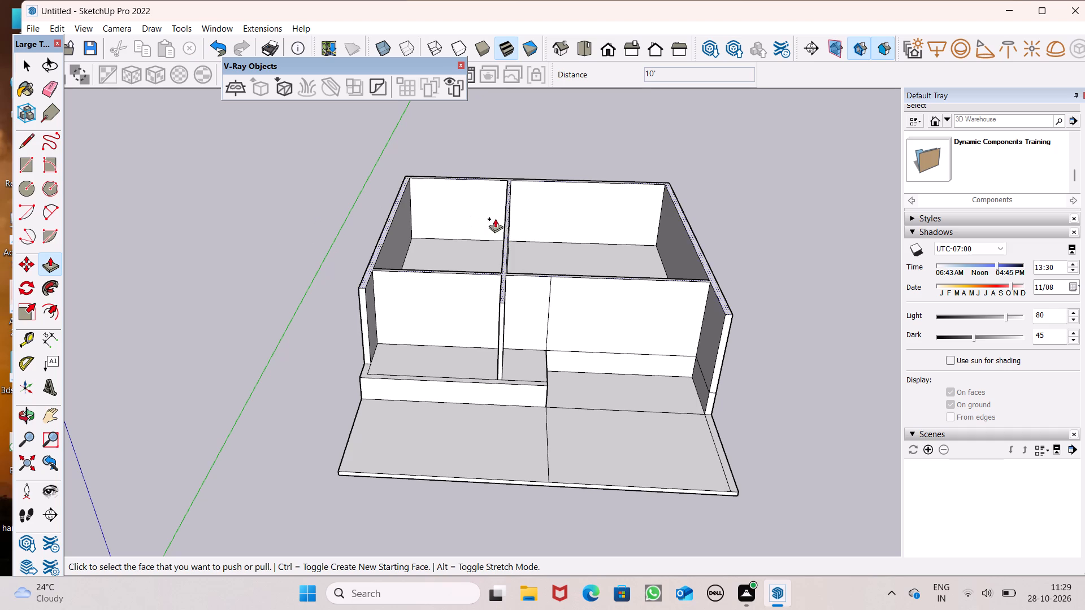
scroll(579, 194, down, 1)
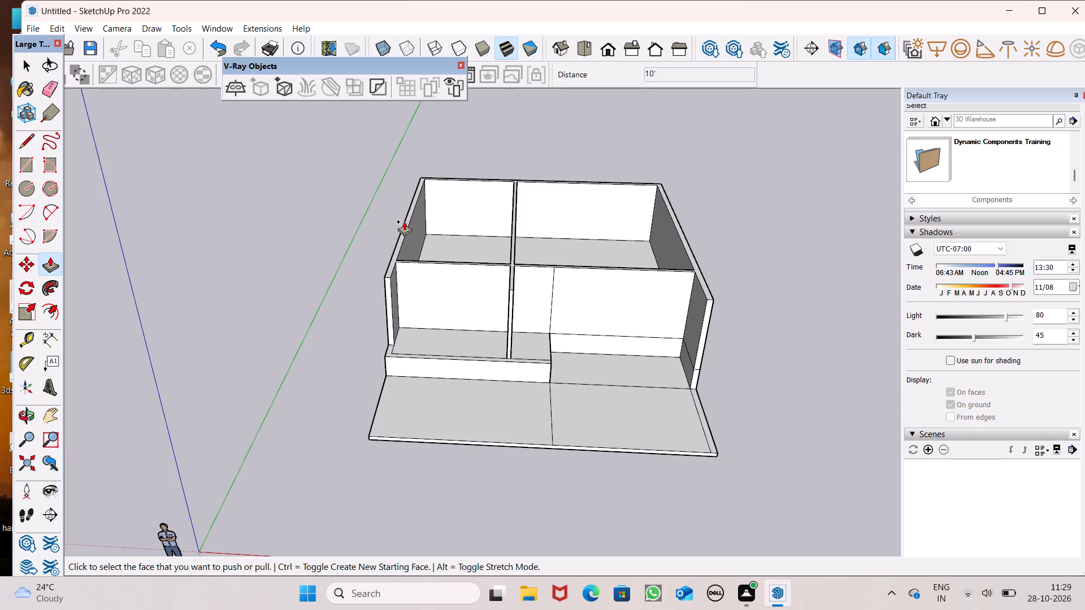
scroll(425, 184, down, 1)
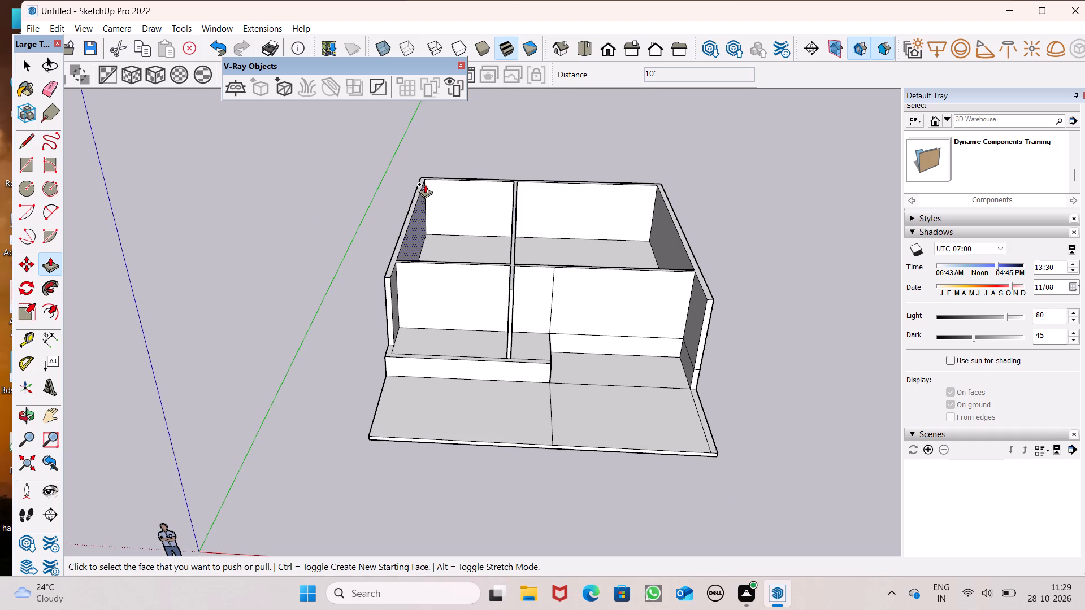
scroll(425, 184, down, 1)
middle_drag(489, 308, 393, 344)
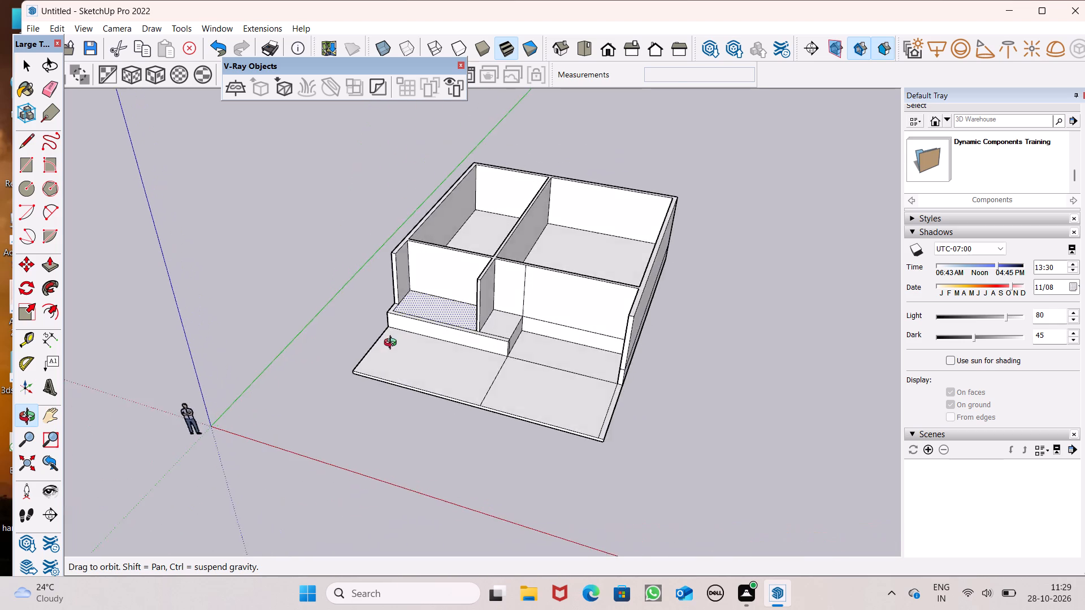
middle_drag(393, 344, 426, 330)
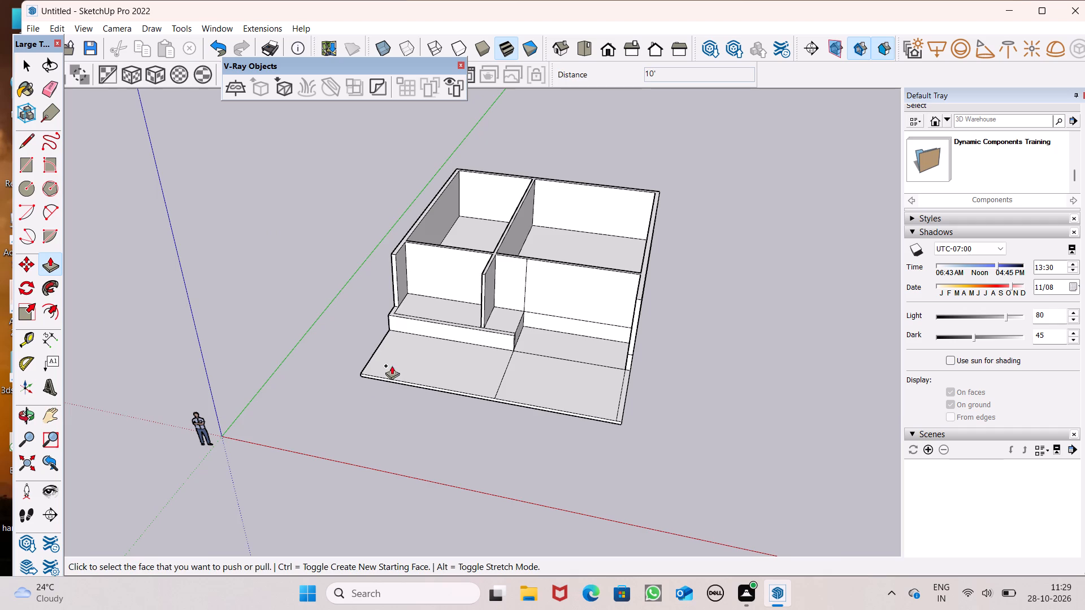
middle_drag(401, 369, 479, 432)
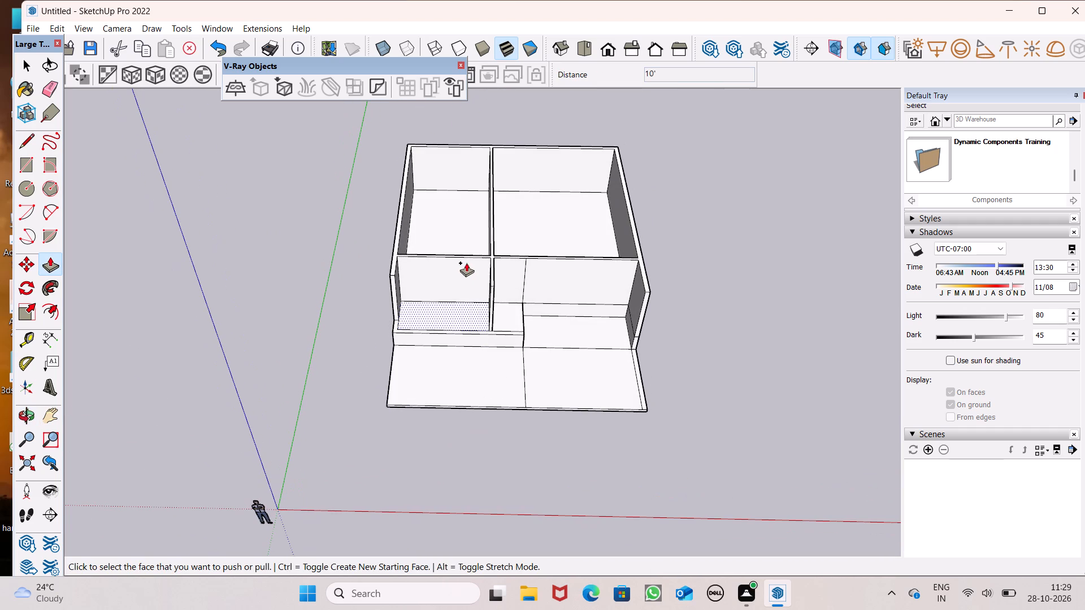
scroll(412, 296, up, 3)
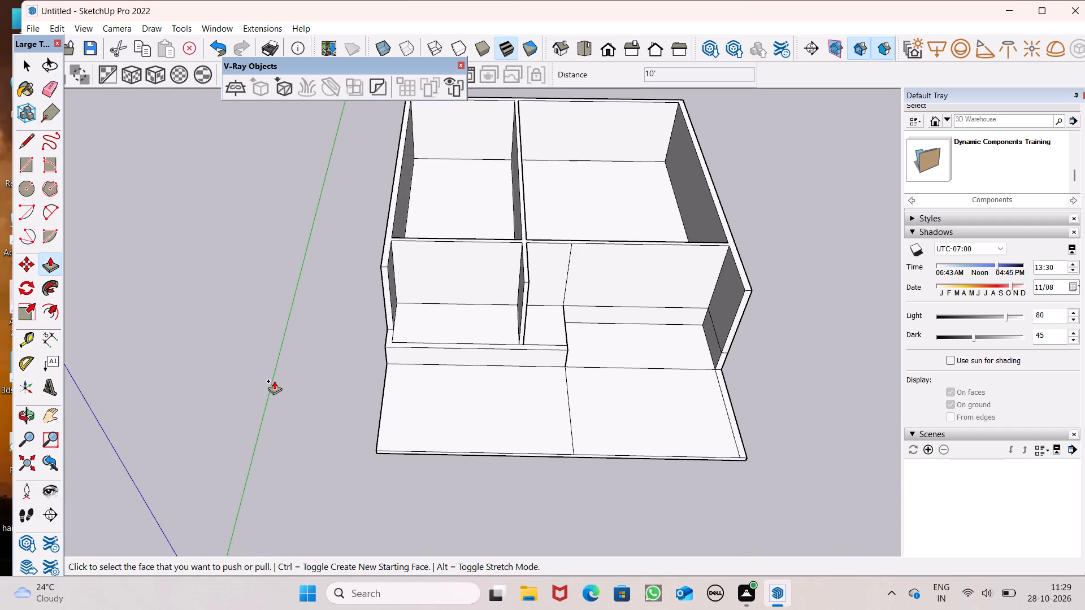
middle_drag(260, 377, 172, 434)
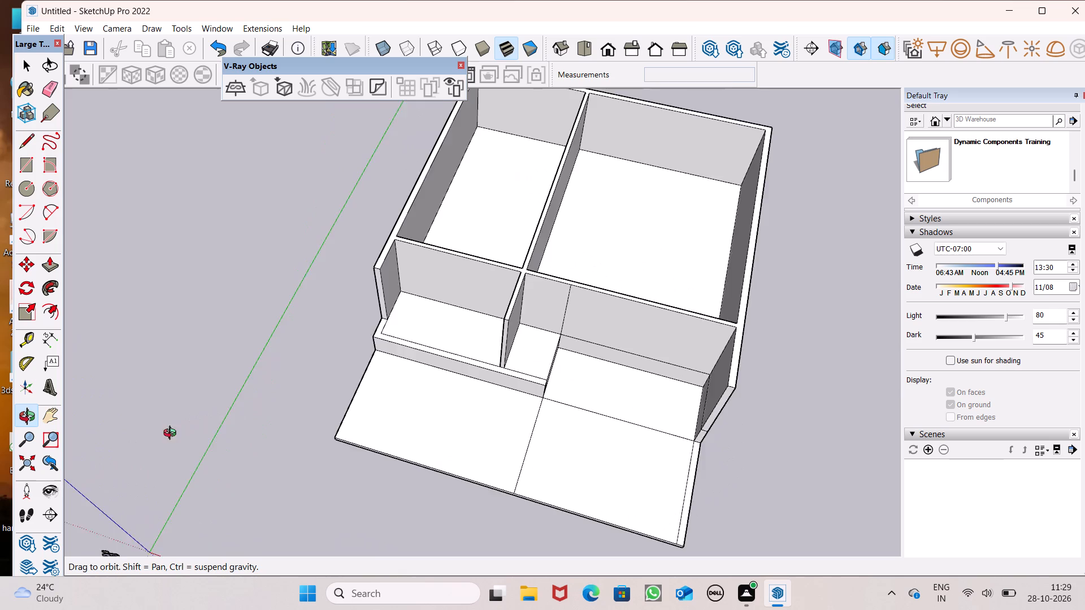
middle_drag(172, 434, 247, 485)
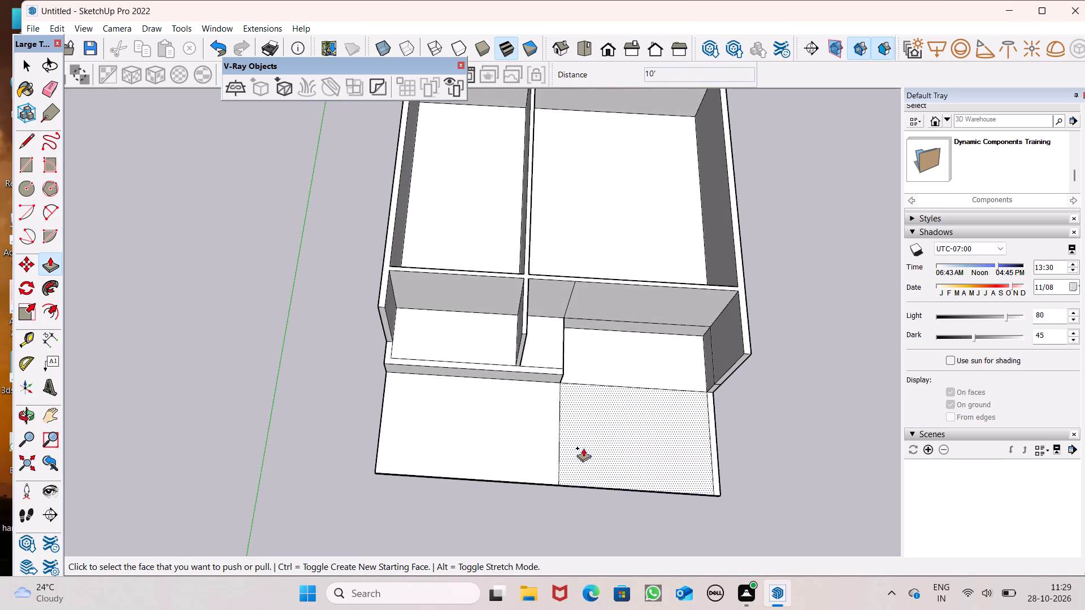
Push the front end face of the lengthwise wall back about 2' 1", aligning it with the left wall's front end.
scroll(555, 350, up, 4)
scroll(552, 298, down, 6)
scroll(387, 255, up, 3)
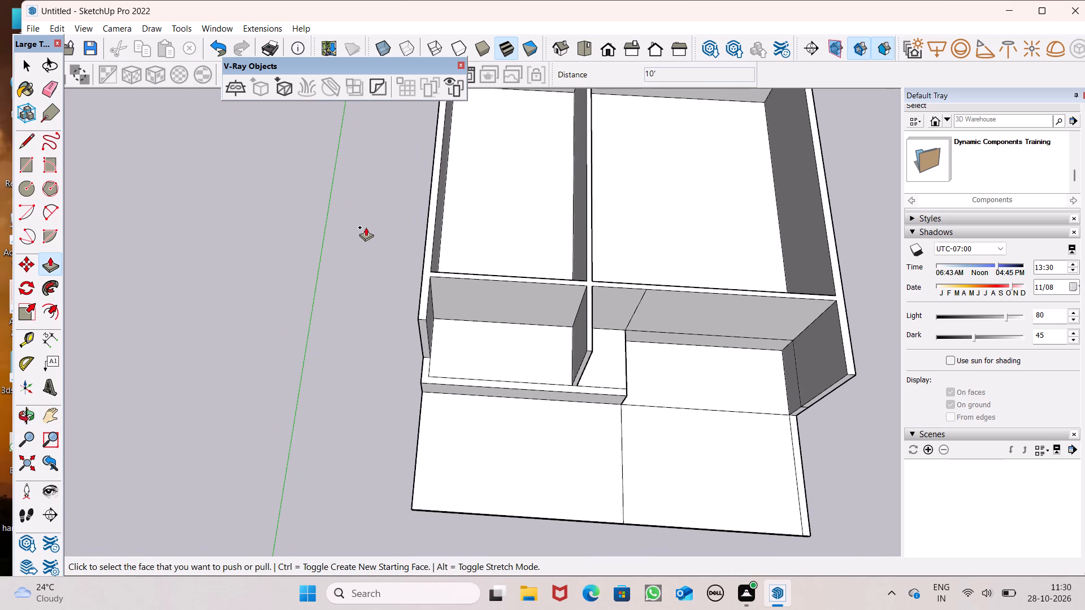
scroll(818, 304, down, 6)
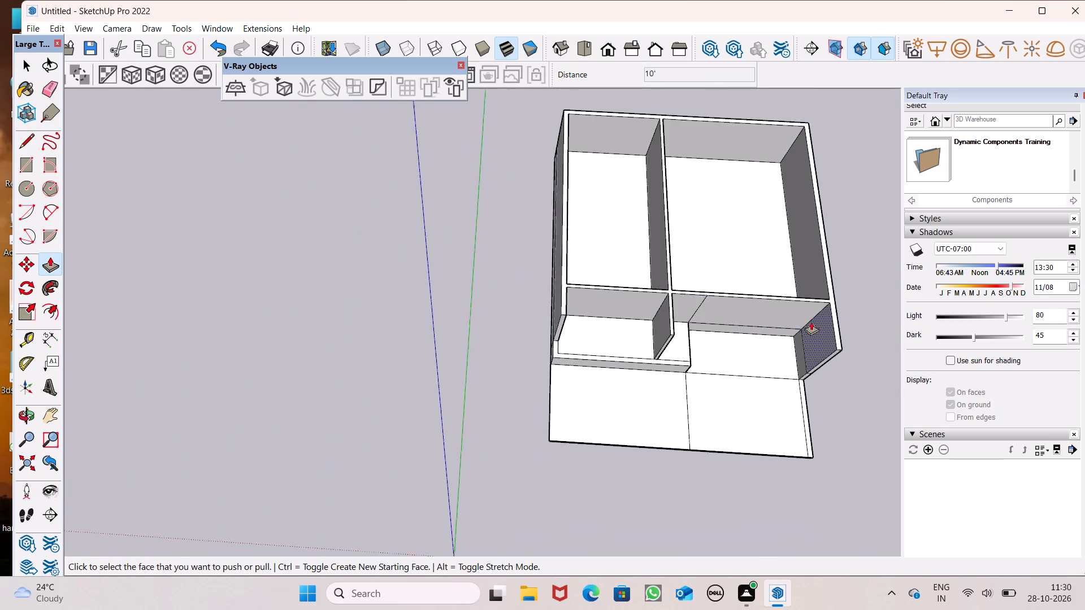
scroll(583, 267, up, 7)
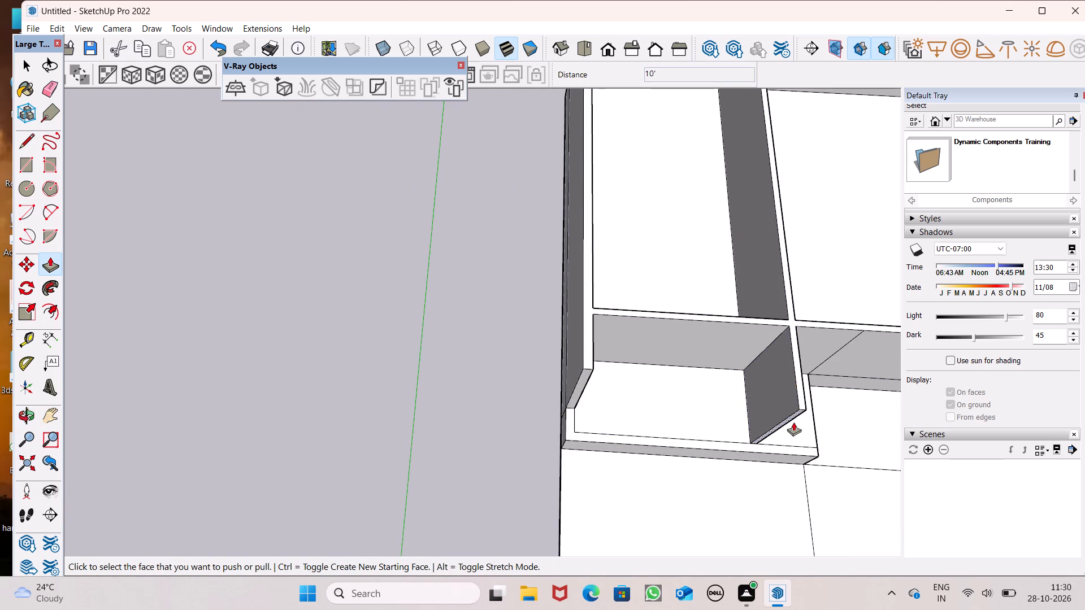
scroll(798, 415, up, 6)
drag(802, 409, 519, 331)
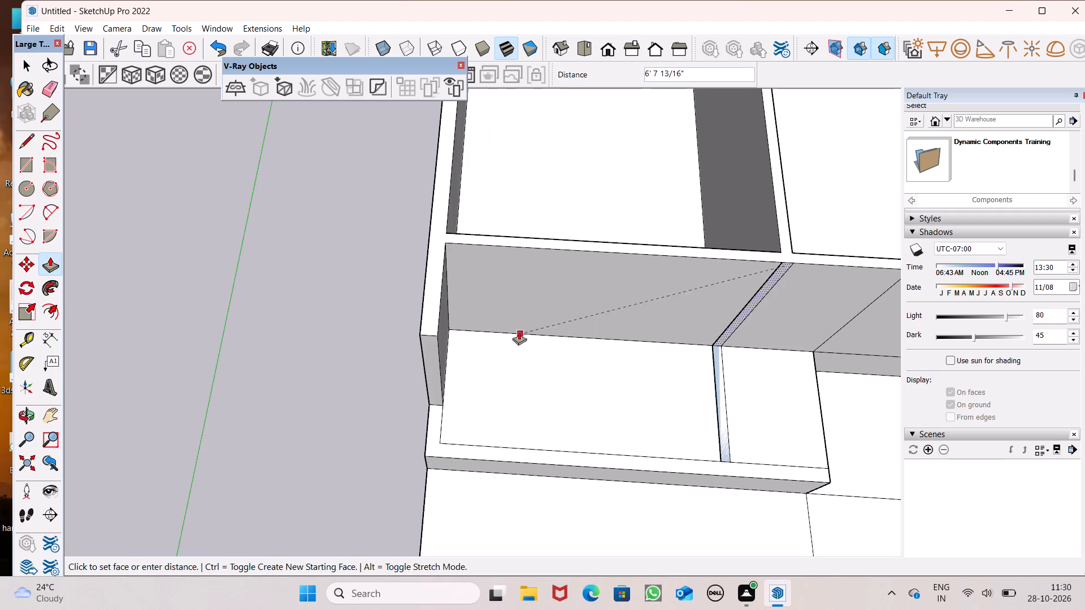
drag(519, 331, 416, 332)
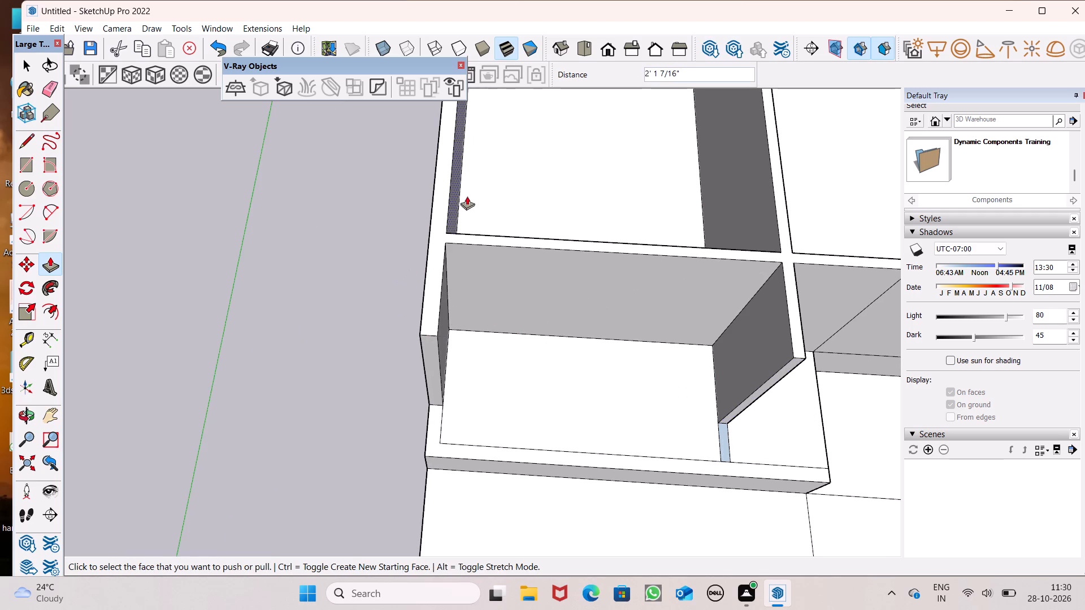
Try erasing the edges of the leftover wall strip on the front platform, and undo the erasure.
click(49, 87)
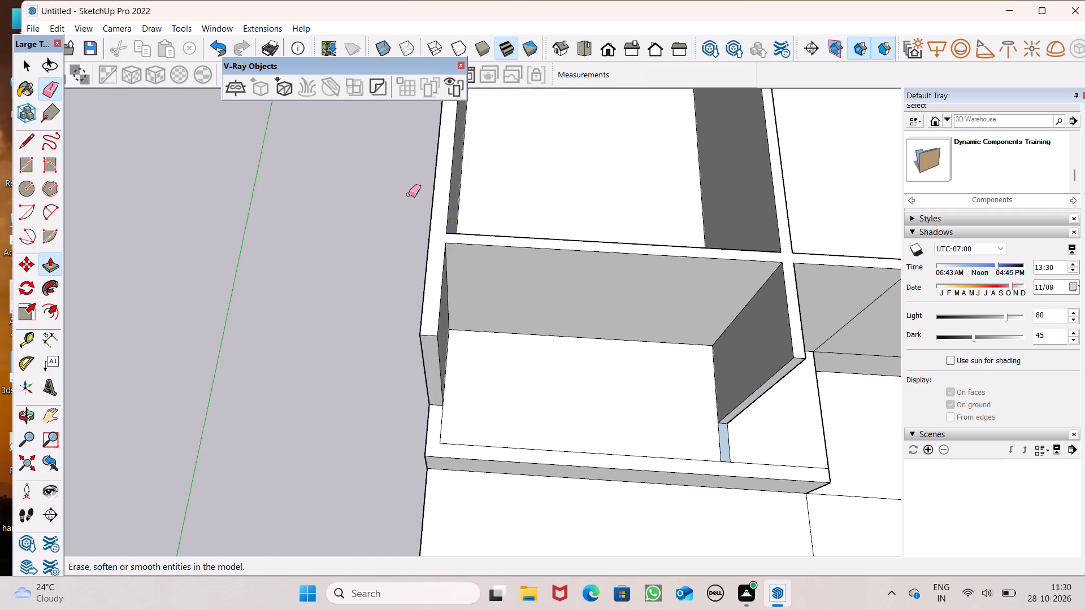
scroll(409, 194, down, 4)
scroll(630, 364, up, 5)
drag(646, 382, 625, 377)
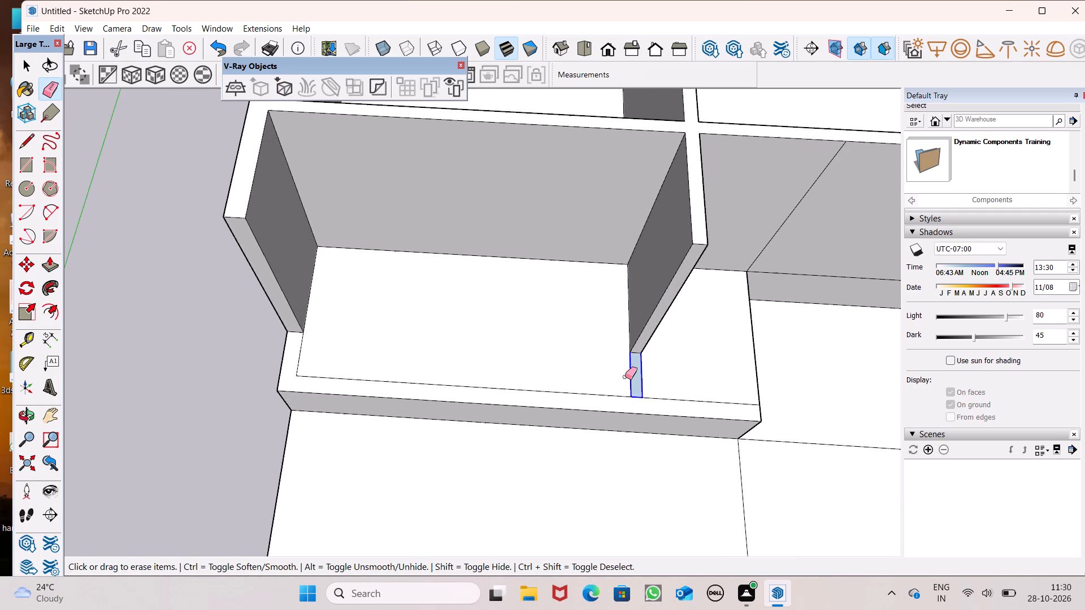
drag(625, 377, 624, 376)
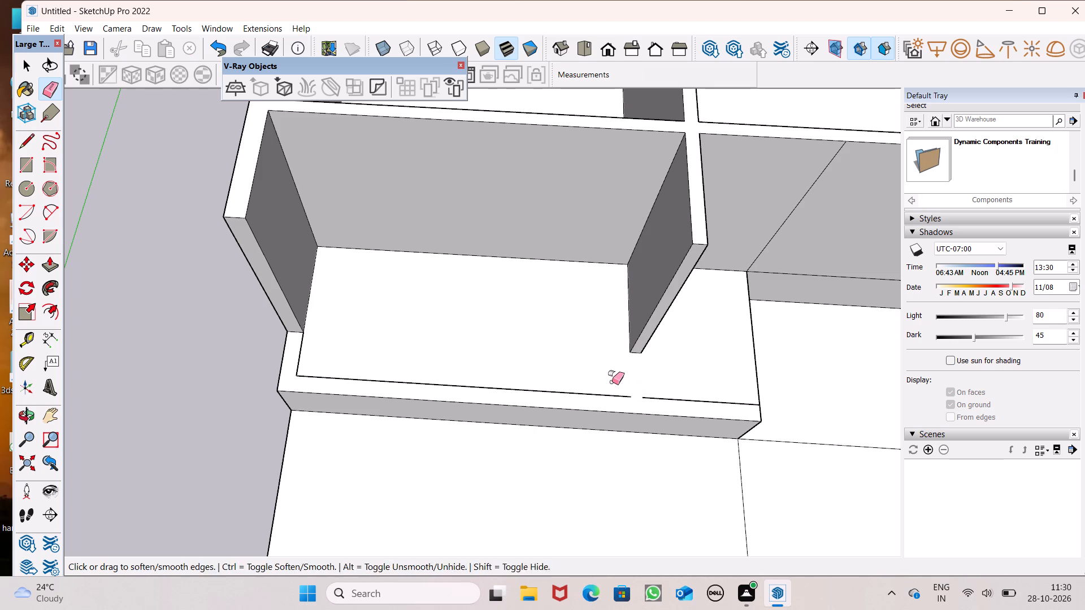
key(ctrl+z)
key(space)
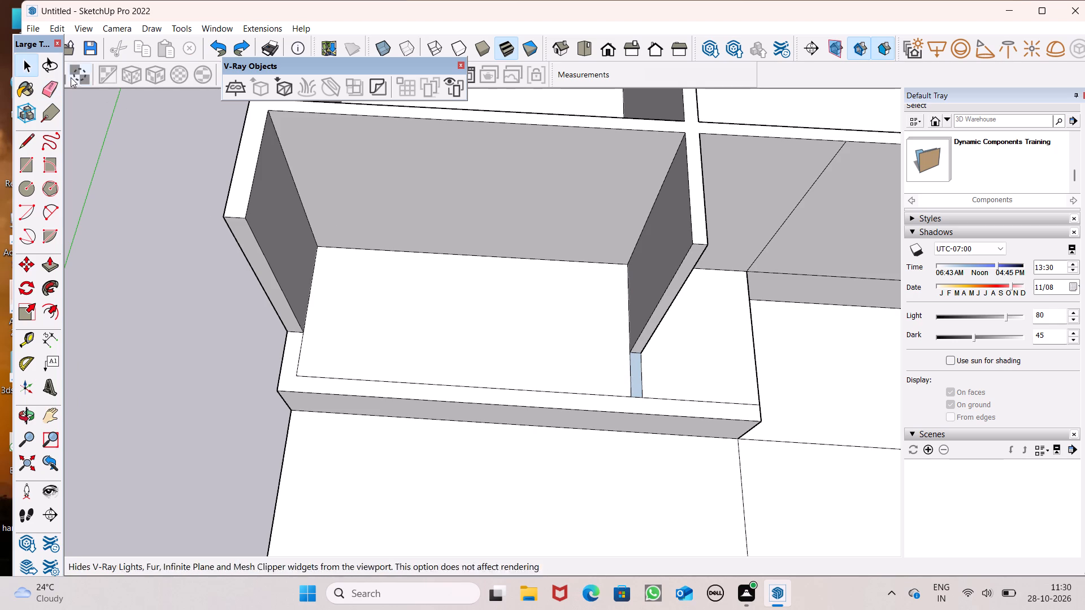
Erase the edges of the leftover strip in front of the shortened lengthwise wall so the platform floor is one face.
click(56, 84)
drag(642, 368, 623, 374)
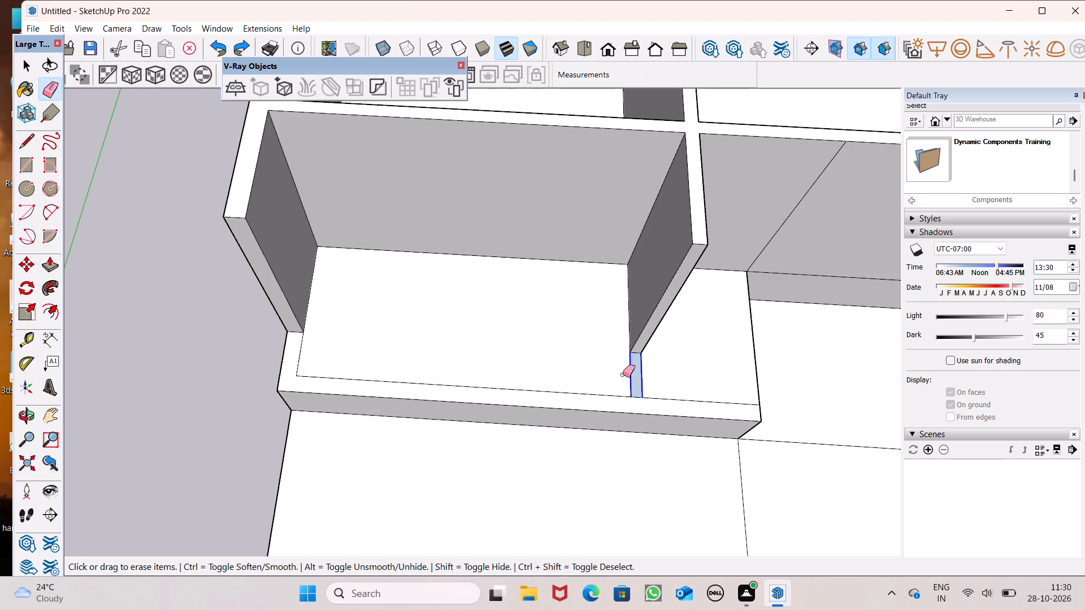
drag(623, 374, 622, 372)
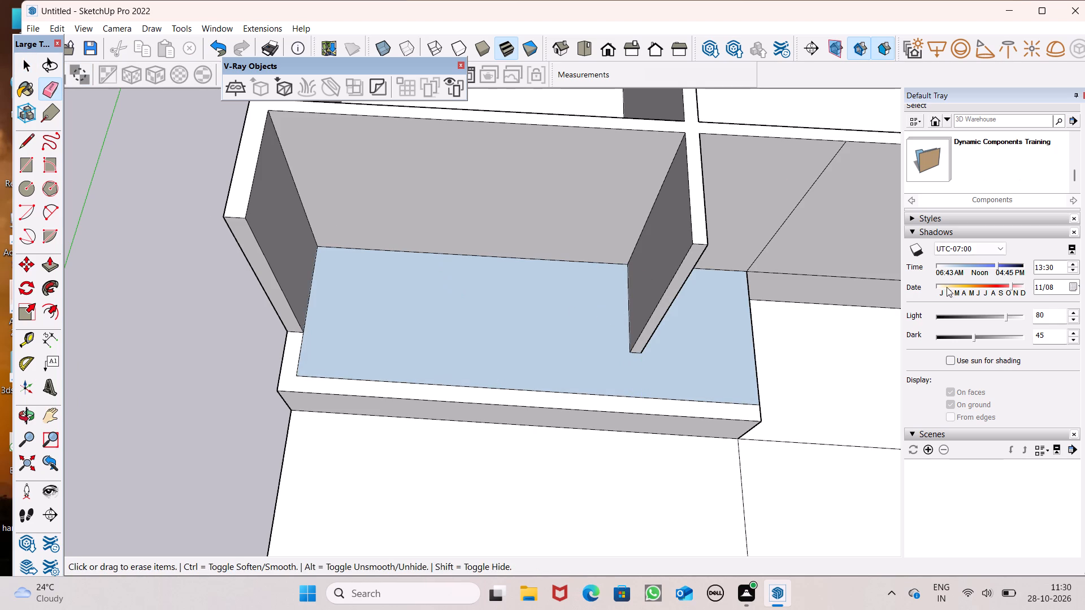
Paint the platform's floor face with Color M00 from the Colors material collection.
scroll(962, 299, down, 8)
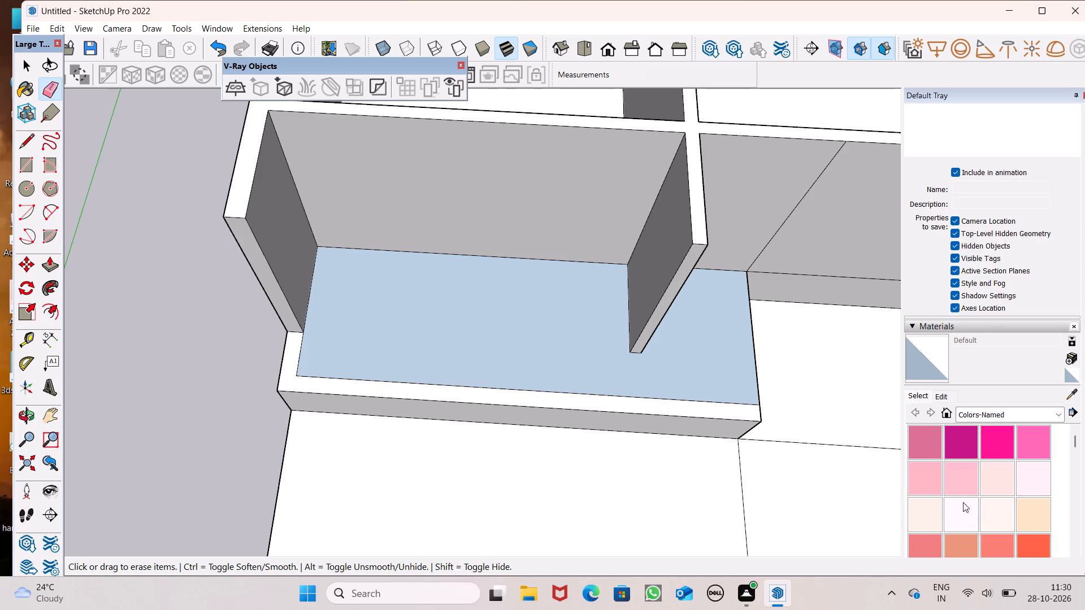
click(993, 419)
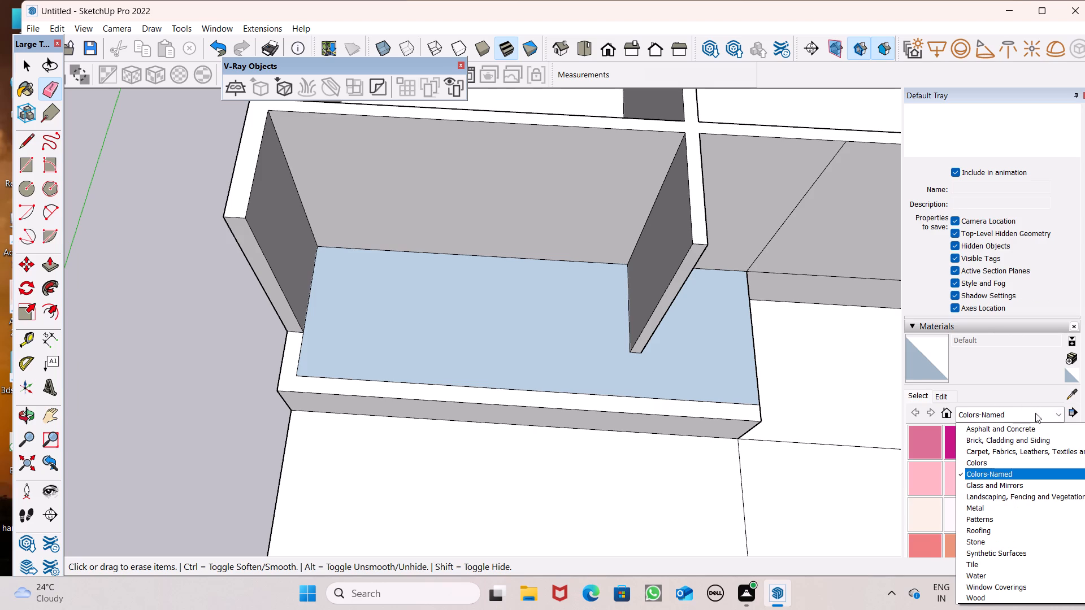
click(983, 465)
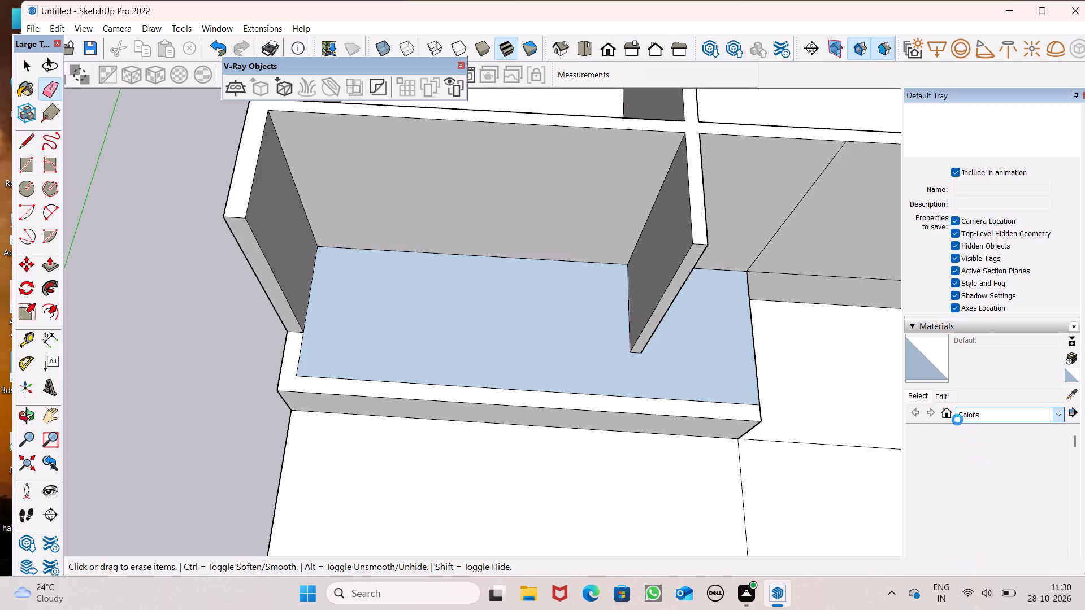
scroll(951, 433, down, 15)
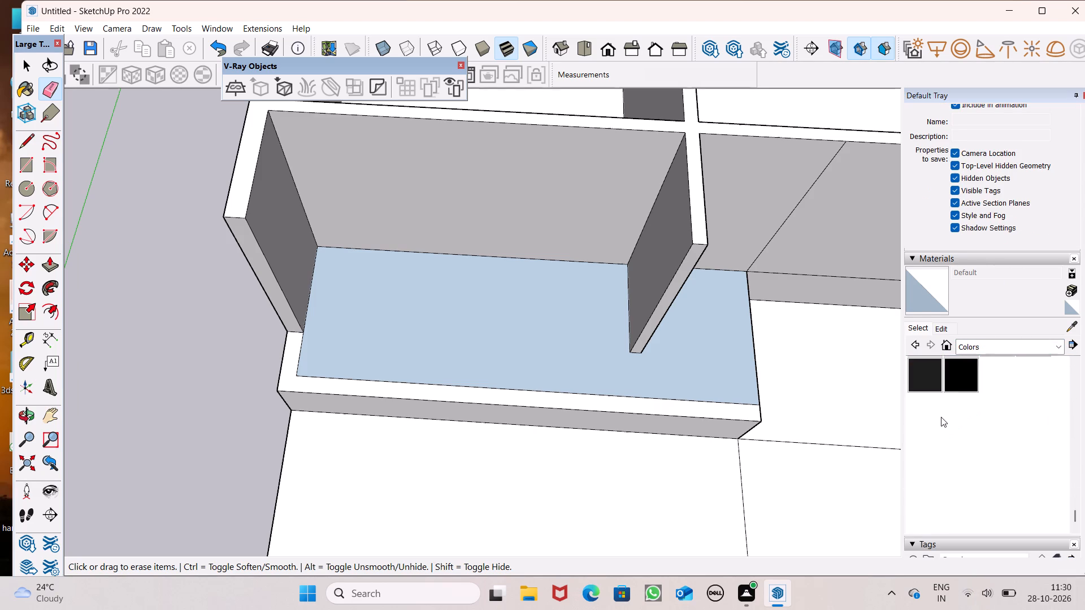
scroll(941, 419, up, 1)
click(926, 376)
drag(528, 337, 535, 334)
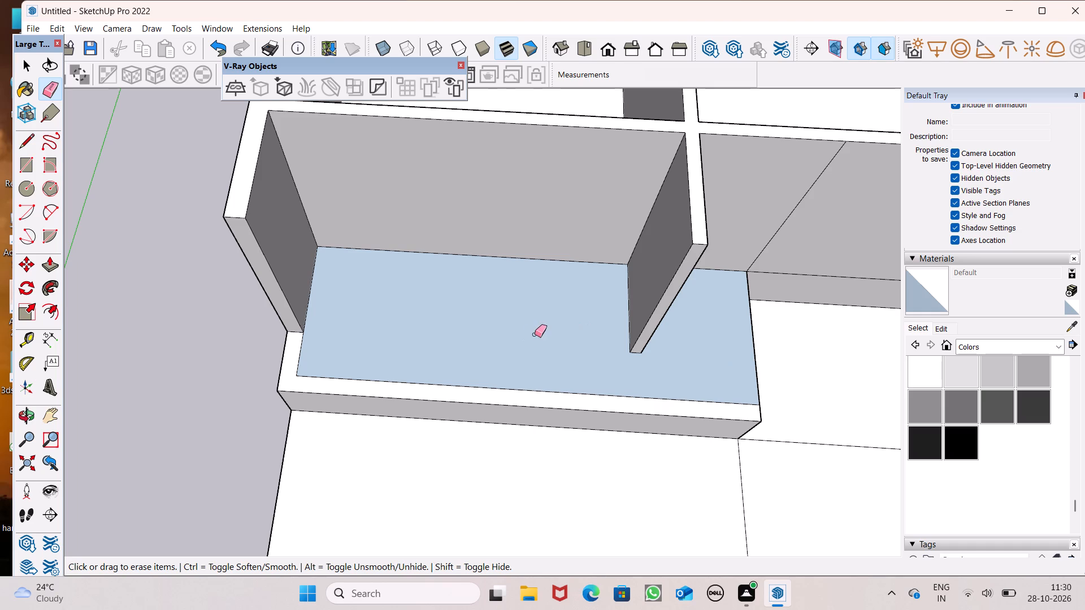
drag(535, 334, 535, 334)
click(925, 380)
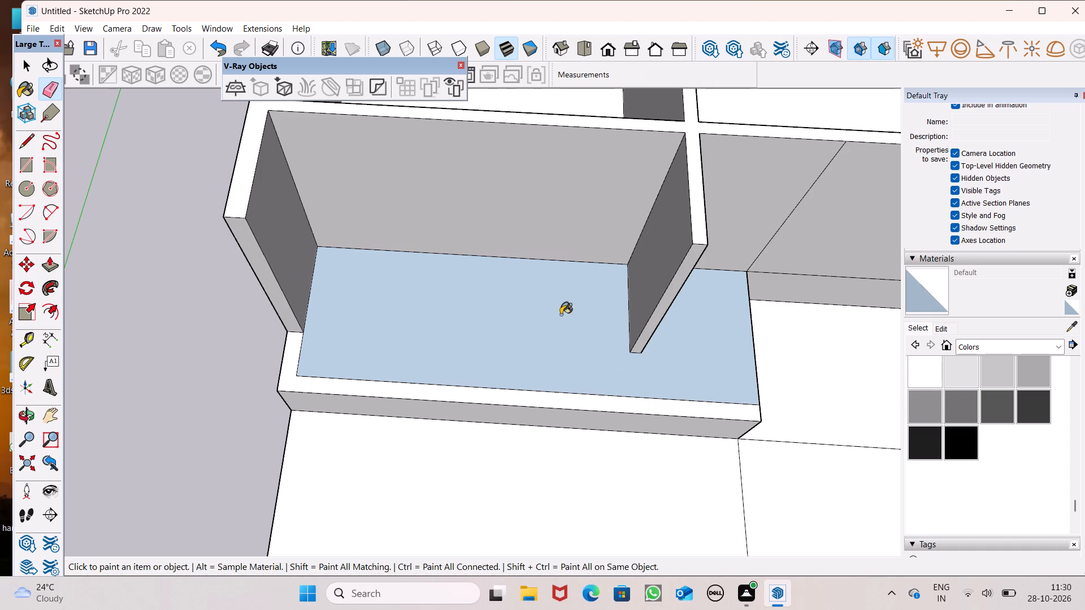
click(561, 315)
Examine the painted platform floor and the front walls around it from several angles.
scroll(610, 159, down, 5)
scroll(546, 268, down, 8)
middle_drag(541, 335, 589, 275)
scroll(590, 306, up, 1)
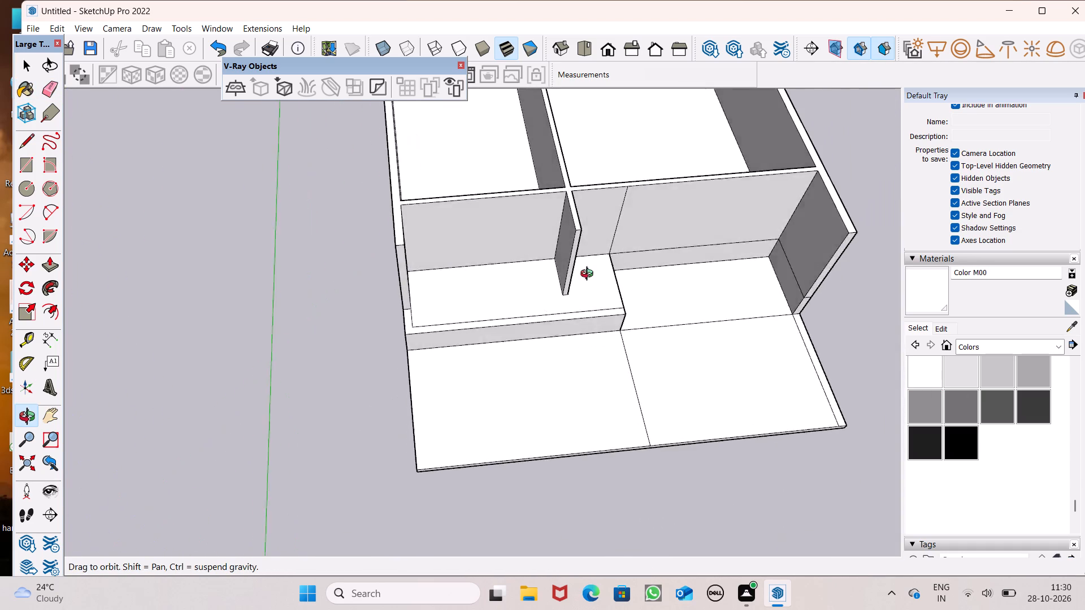
middle_drag(589, 275, 409, 232)
scroll(601, 223, down, 2)
scroll(582, 259, up, 1)
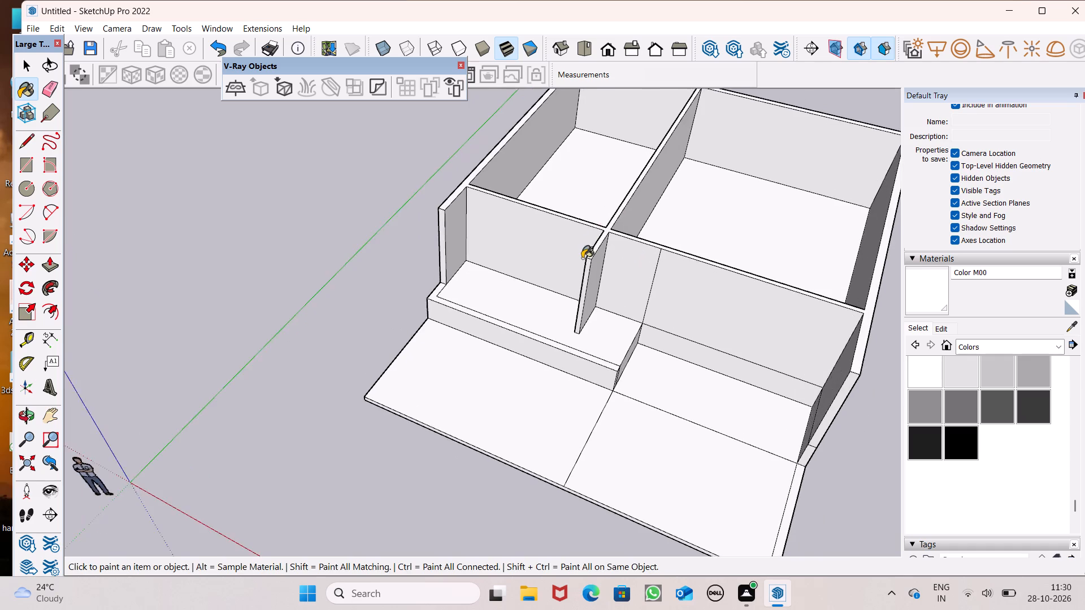
middle_drag(582, 258, 748, 313)
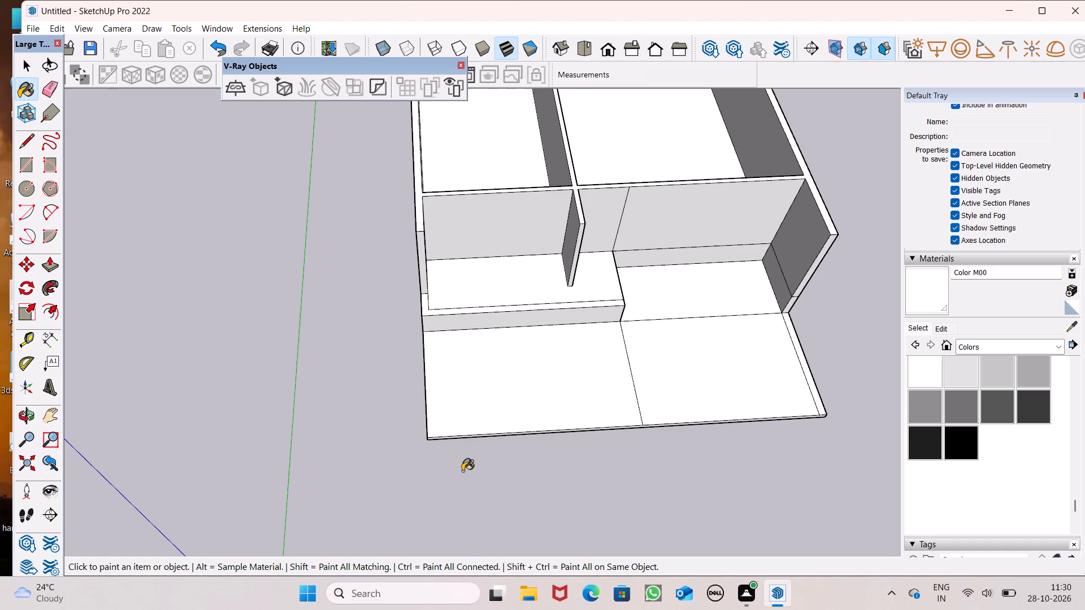
scroll(468, 162, up, 3)
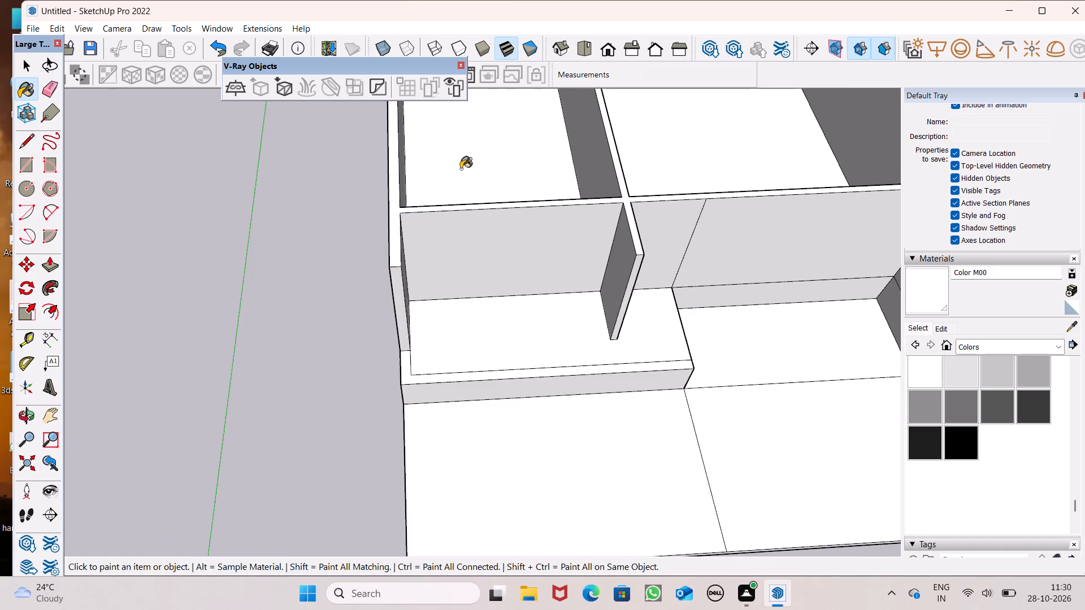
scroll(455, 193, down, 2)
middle_click(519, 249)
scroll(521, 249, up, 1)
middle_drag(533, 306, 440, 356)
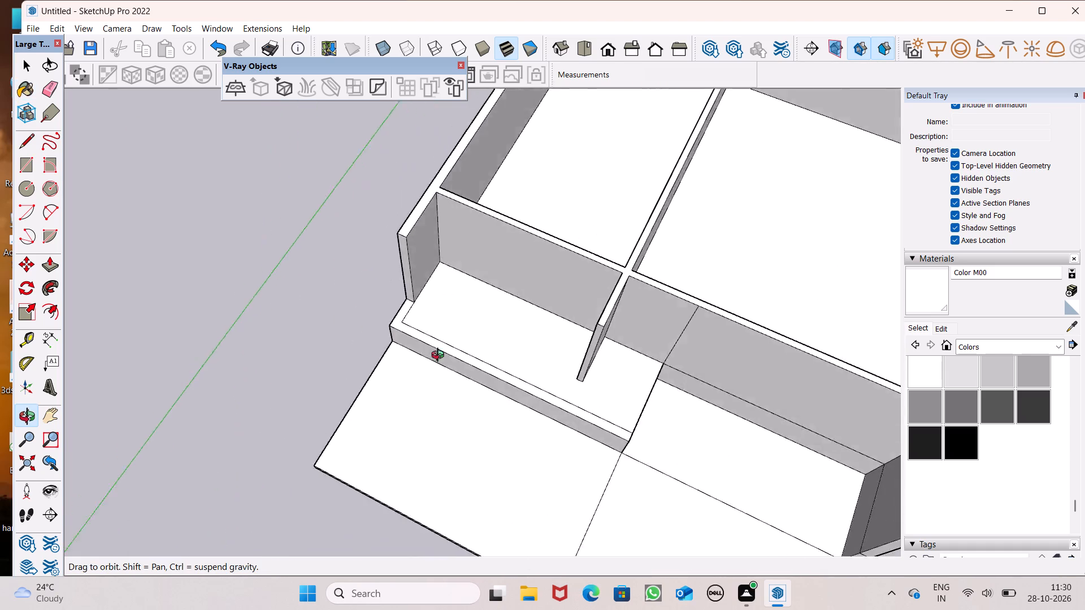
middle_drag(440, 356, 511, 369)
scroll(505, 365, up, 1)
scroll(263, 245, down, 3)
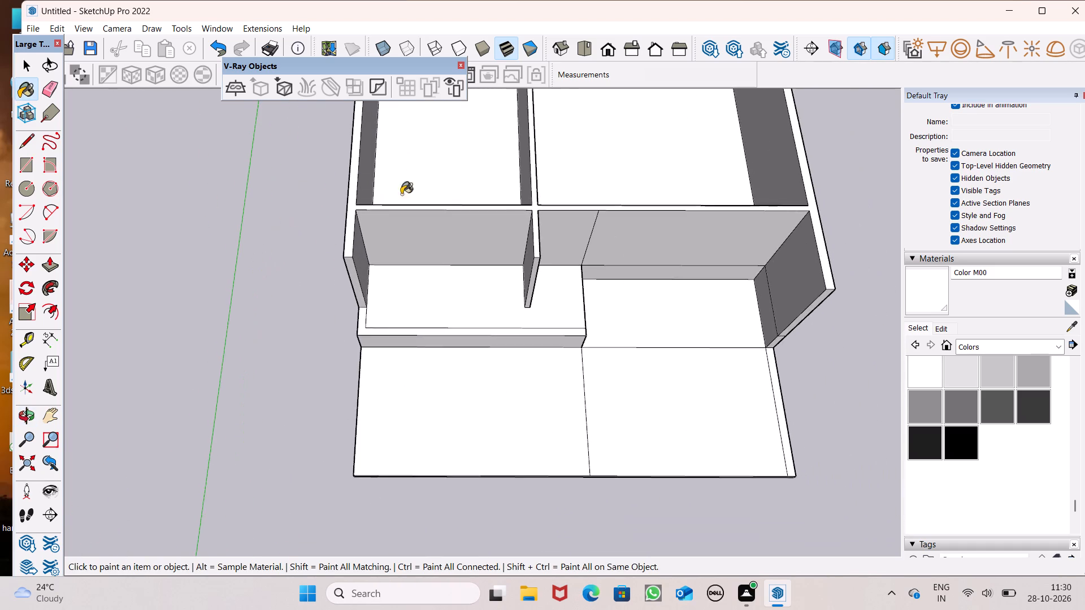
scroll(409, 171, up, 5)
Pull the front face of the smaller room's cross wall forward until flush with the front ends of its side walls.
click(44, 272)
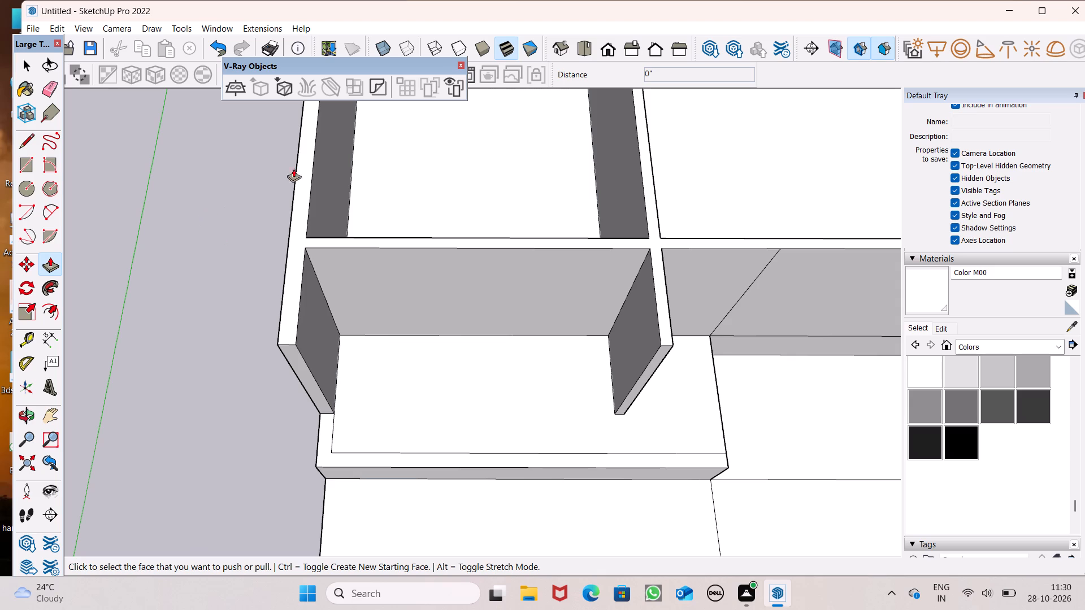
scroll(588, 164, down, 1)
drag(475, 289, 571, 323)
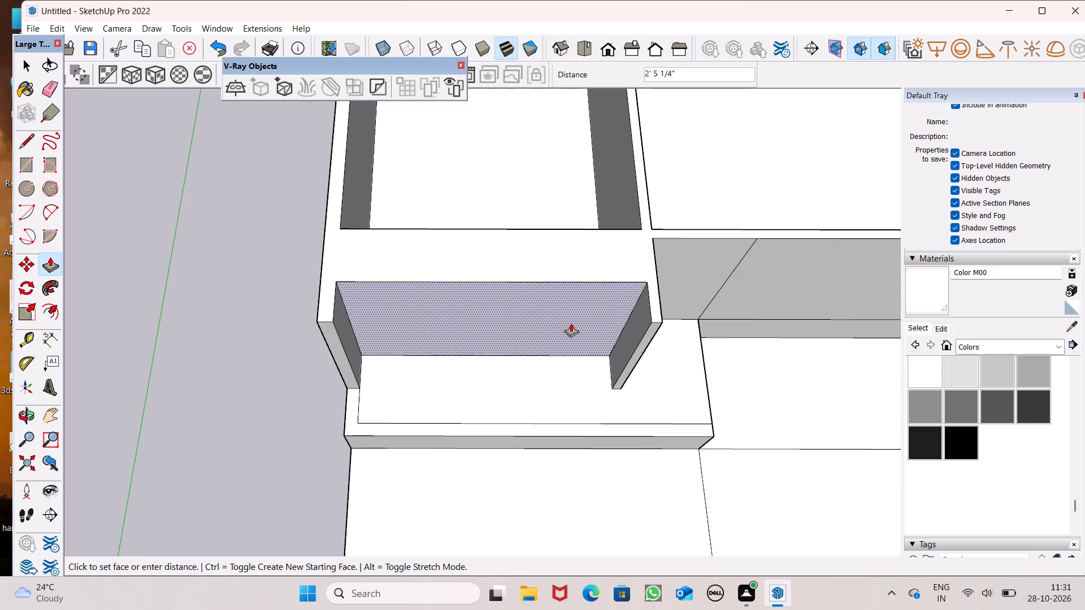
drag(571, 323, 655, 326)
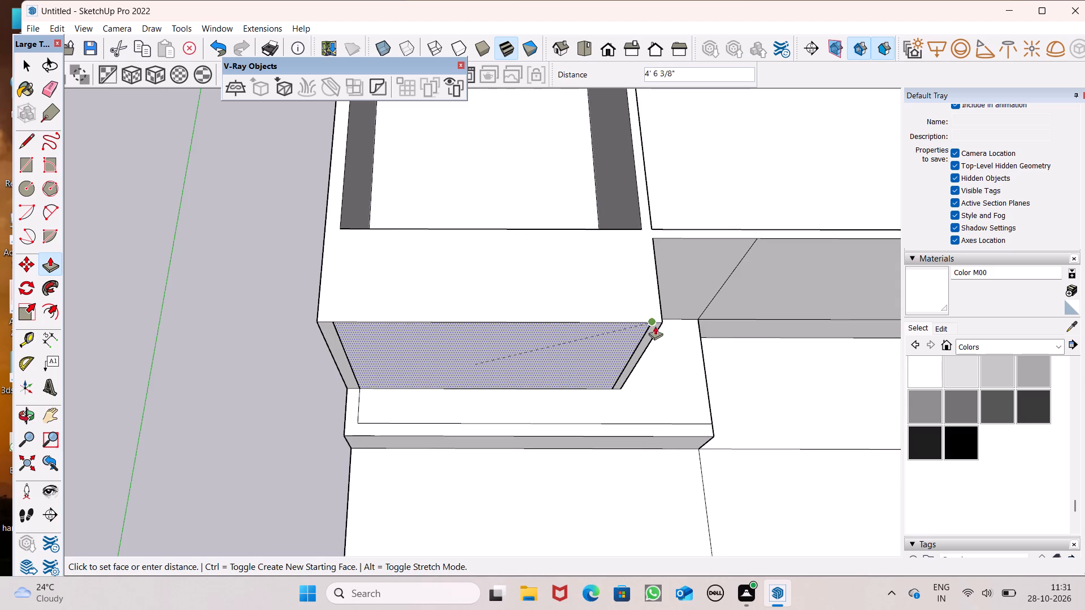
drag(655, 326, 652, 317)
scroll(553, 200, down, 5)
scroll(572, 259, up, 5)
drag(622, 245, 631, 271)
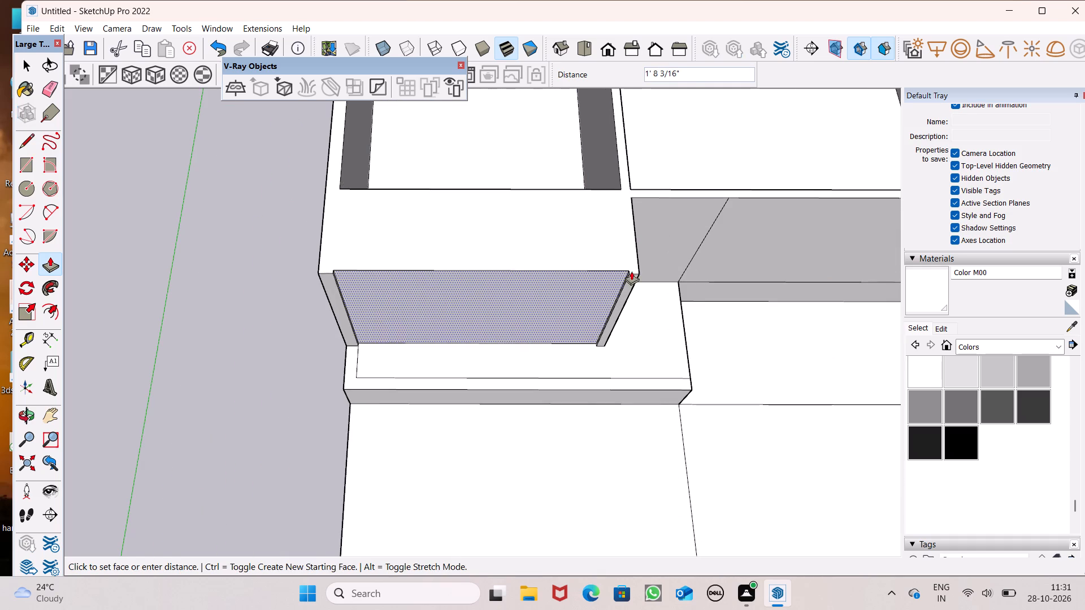
drag(631, 271, 632, 272)
Push the thickened cross wall's inner face about 4' 6 9/16" toward the front, enlarging the smaller room and leaving a thin front wall.
scroll(541, 178, down, 4)
middle_drag(491, 188, 962, 297)
scroll(962, 297, up, 1)
scroll(410, 246, down, 3)
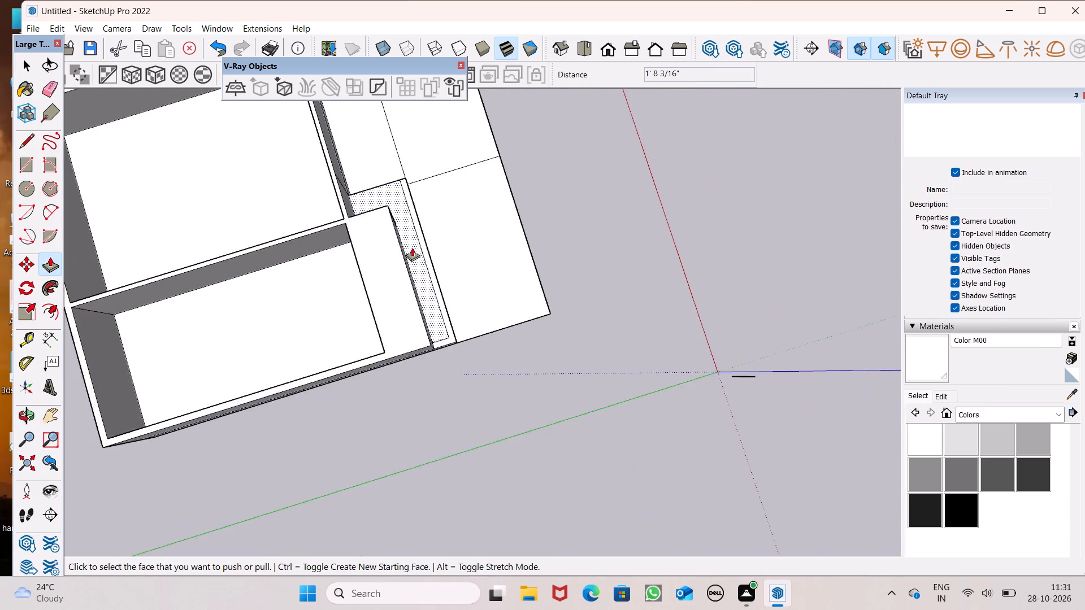
middle_drag(323, 302, 619, 300)
scroll(604, 293, down, 5)
scroll(355, 381, up, 7)
scroll(494, 298, up, 4)
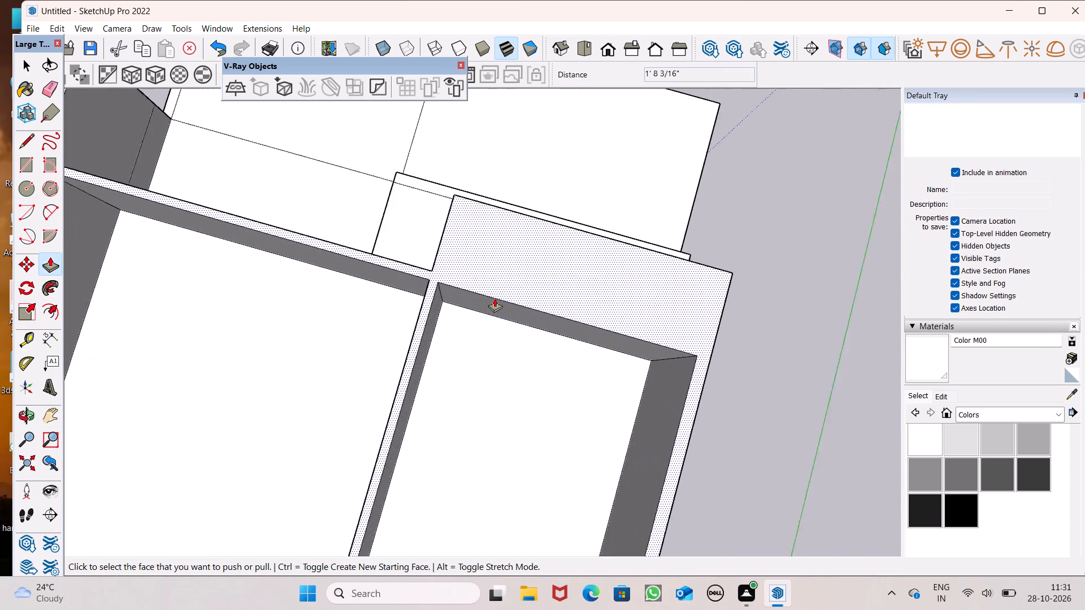
scroll(494, 298, up, 1)
drag(496, 301, 517, 215)
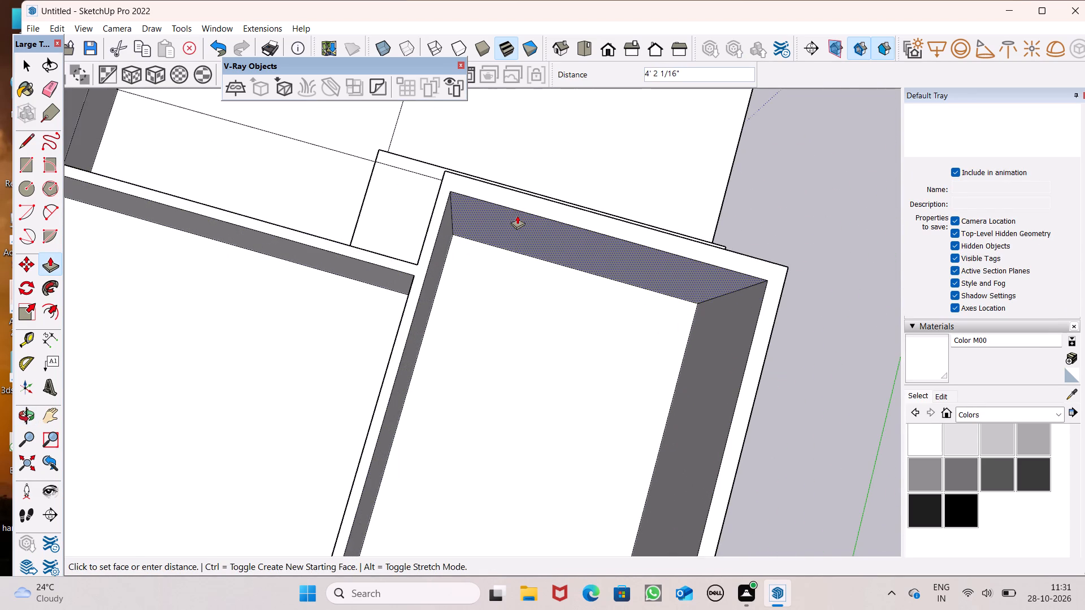
drag(517, 215, 514, 208)
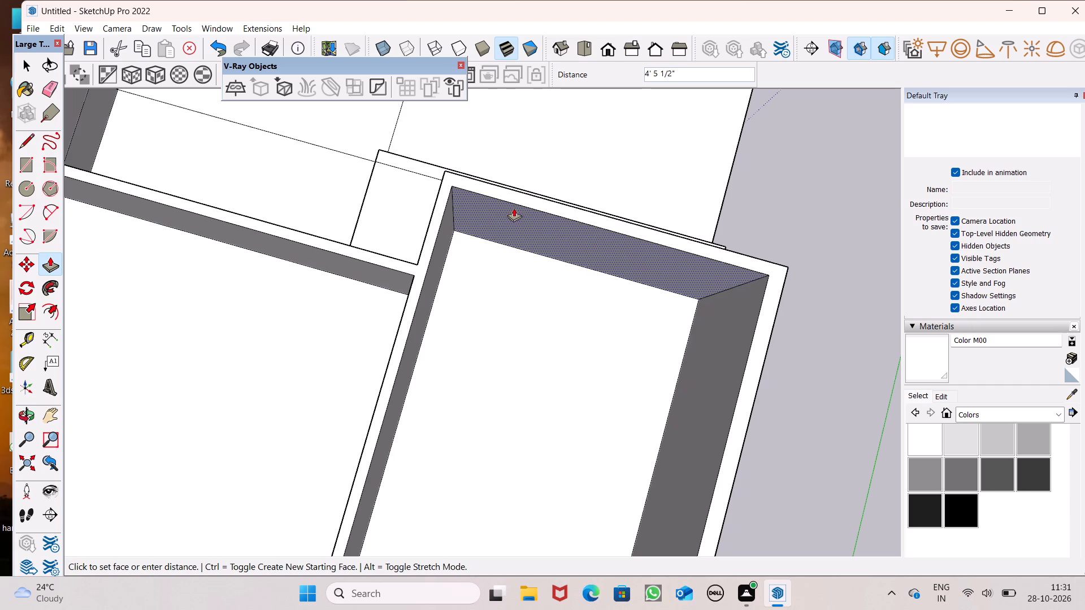
drag(514, 208, 513, 206)
Pull the left outer wall's front end face forward about 1' 3 1/2" beyond the relocated front wall.
scroll(448, 218, down, 9)
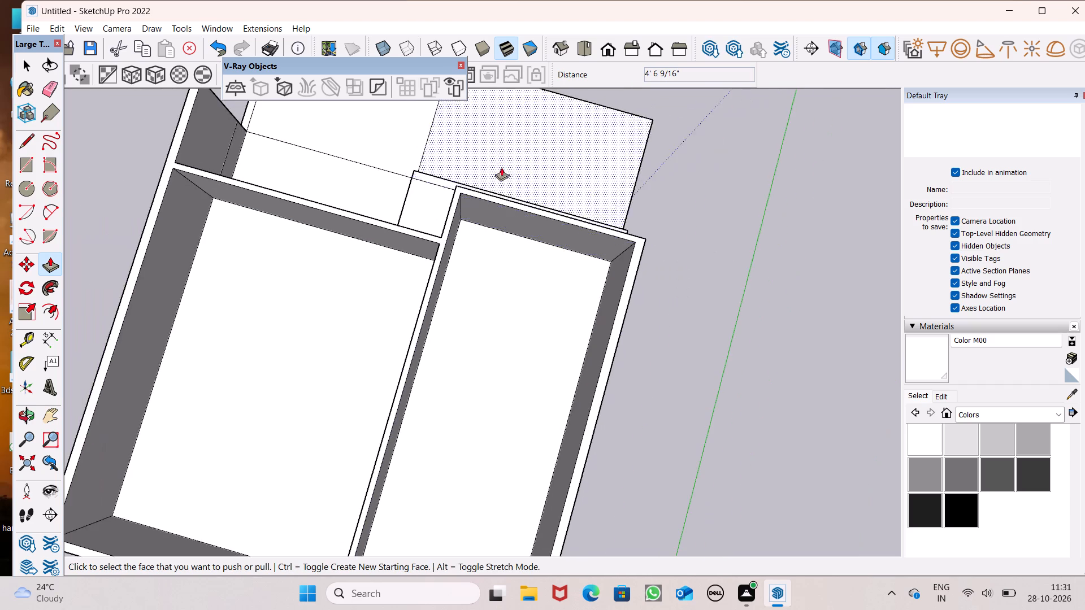
scroll(501, 167, down, 2)
middle_drag(602, 525, 161, 186)
scroll(166, 193, up, 1)
middle_drag(574, 393, 263, 354)
scroll(537, 297, down, 1)
middle_drag(633, 401, 528, 495)
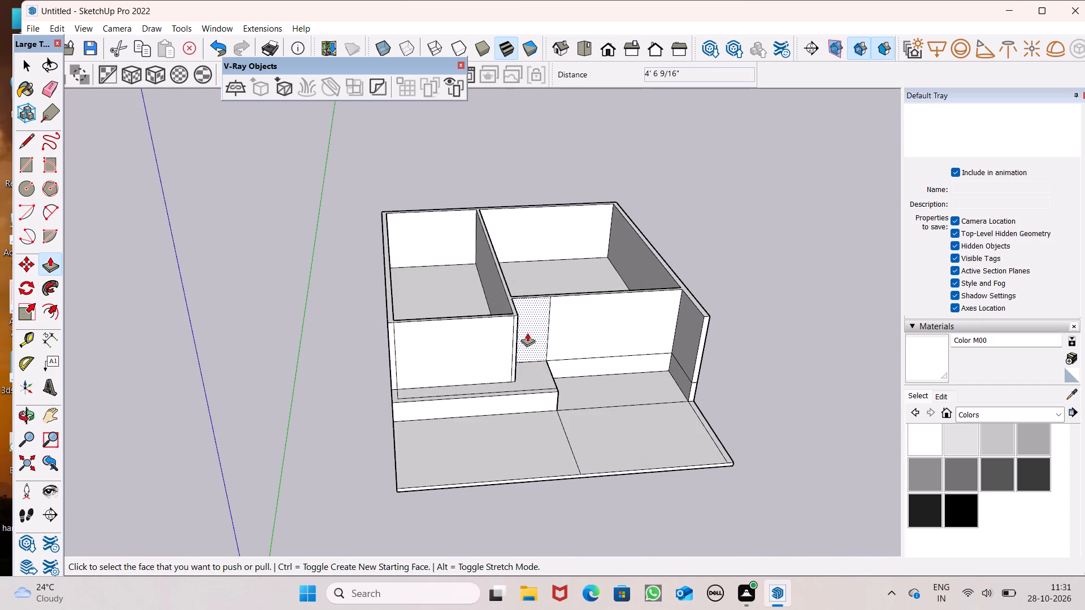
middle_drag(529, 337, 433, 355)
scroll(372, 379, up, 3)
scroll(486, 320, down, 2)
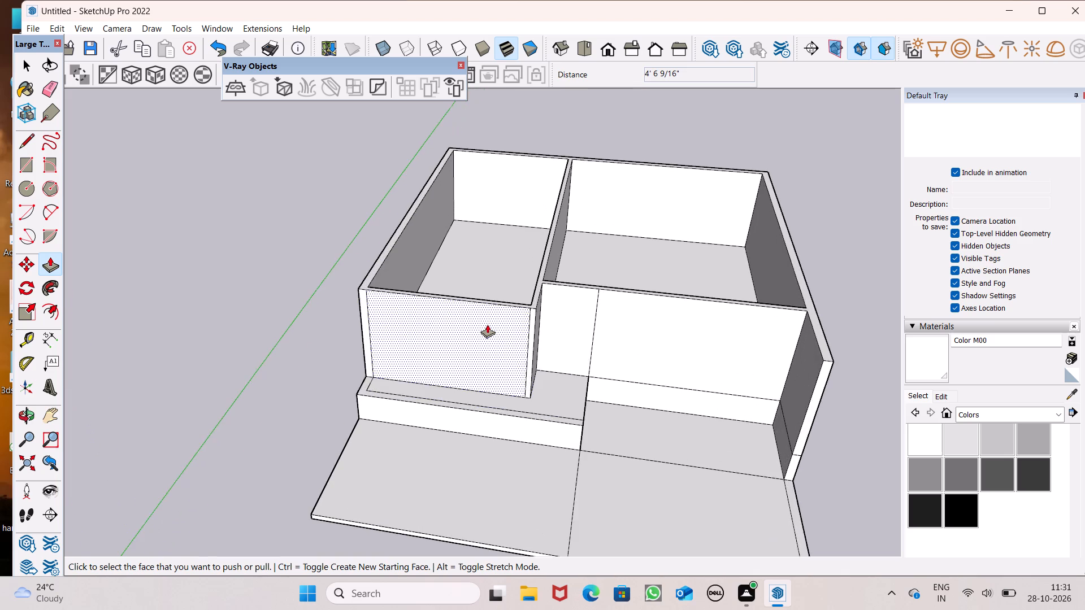
scroll(487, 324, down, 1)
middle_drag(477, 363, 480, 391)
scroll(424, 374, up, 10)
drag(397, 350, 394, 363)
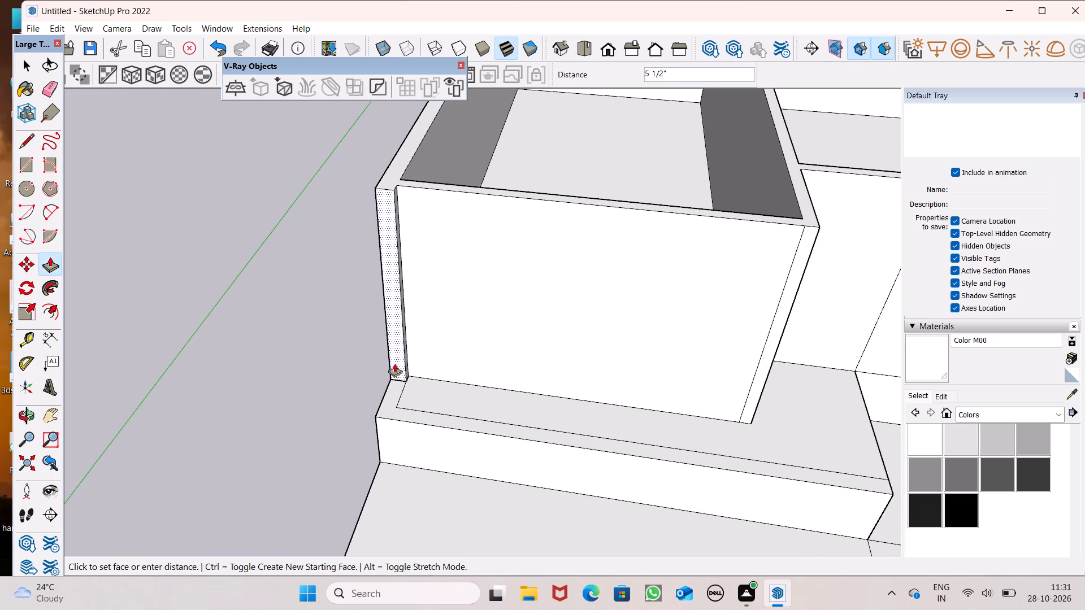
drag(394, 363, 394, 370)
Pull the dividing wall's side face about 1' 3 15/16" into the smaller room, thickening the wall.
scroll(389, 308, down, 9)
middle_drag(388, 413, 306, 323)
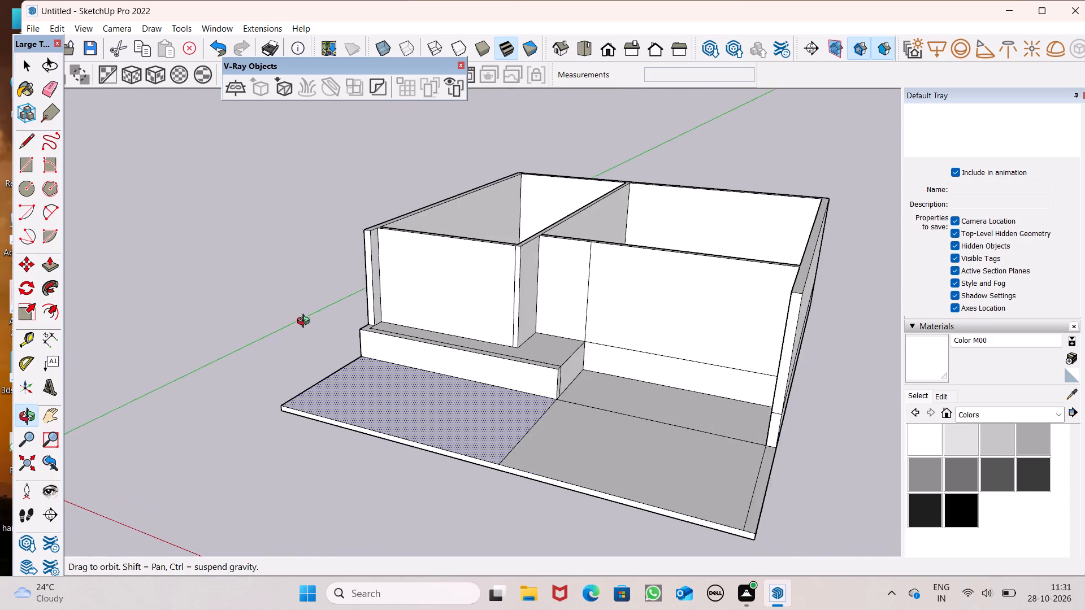
middle_drag(306, 323, 344, 314)
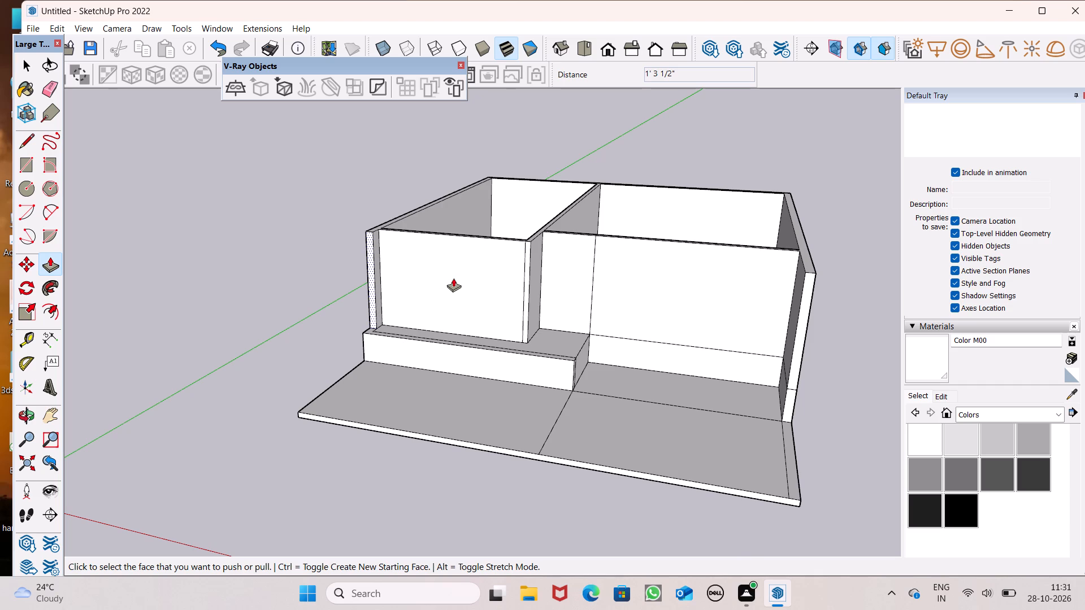
scroll(448, 280, down, 1)
middle_drag(526, 383, 656, 382)
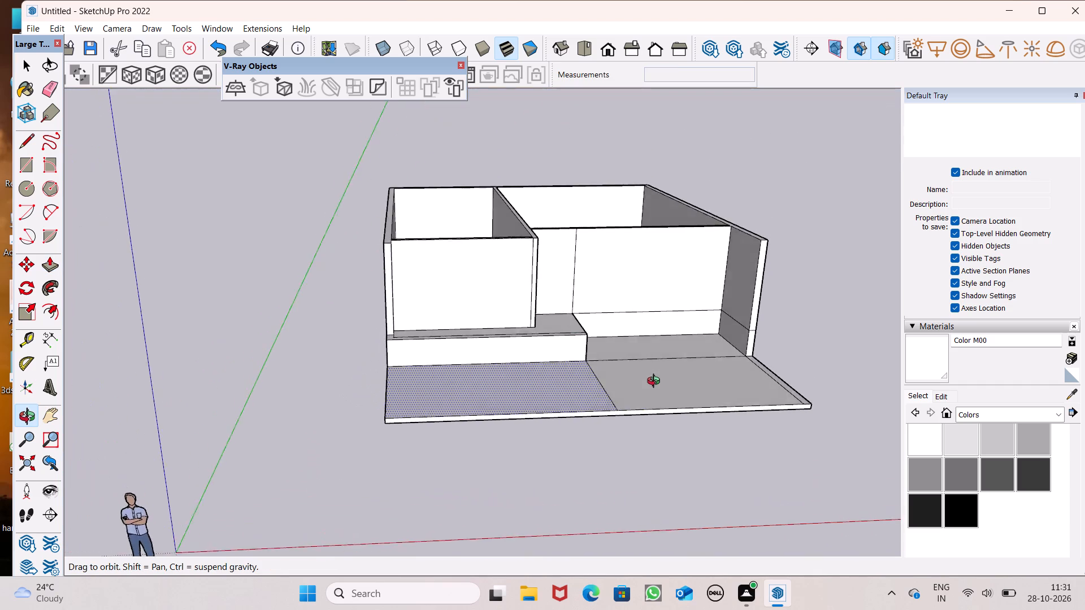
middle_drag(656, 382, 591, 448)
scroll(466, 263, up, 1)
middle_drag(461, 266, 502, 388)
scroll(522, 205, up, 4)
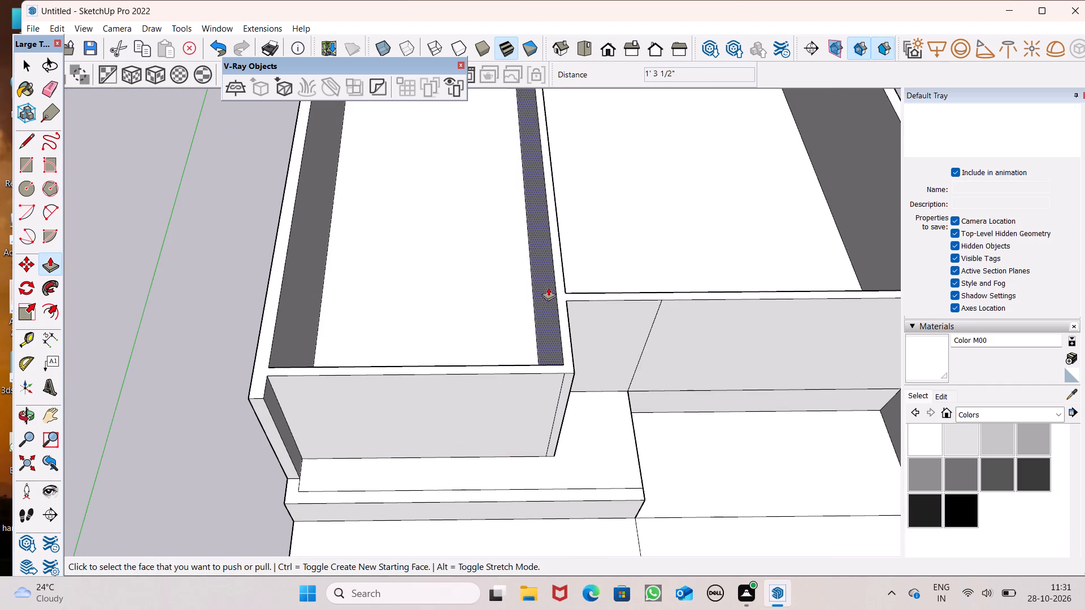
drag(552, 298, 528, 311)
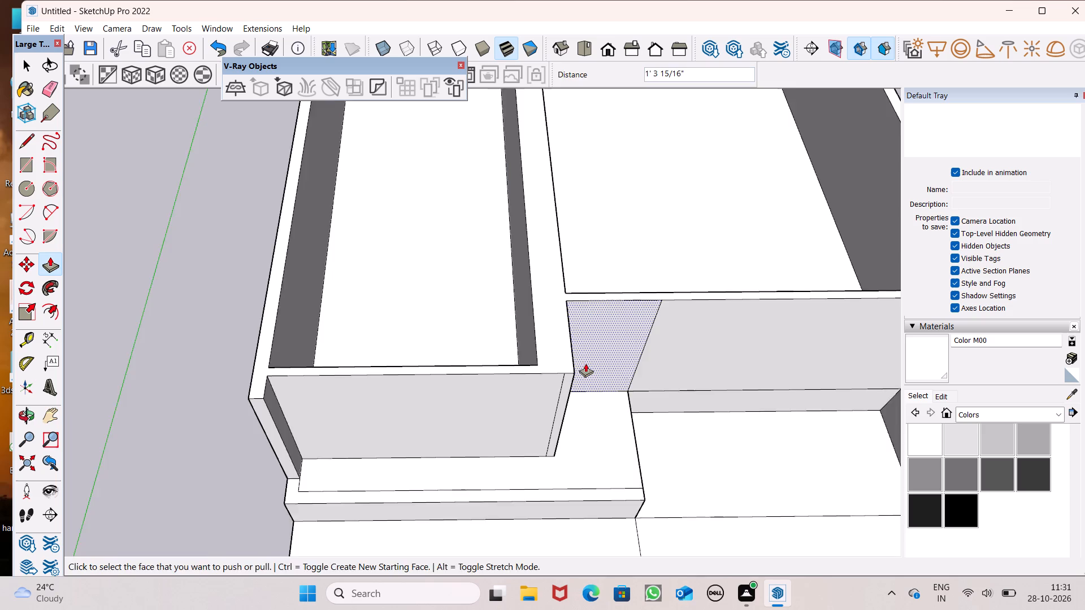
Push the side face of the dividing wall's projecting front end back about 1' 4 13/16" toward the smaller room.
scroll(587, 364, up, 1)
middle_drag(583, 362, 521, 371)
middle_drag(569, 399, 416, 391)
scroll(553, 404, up, 1)
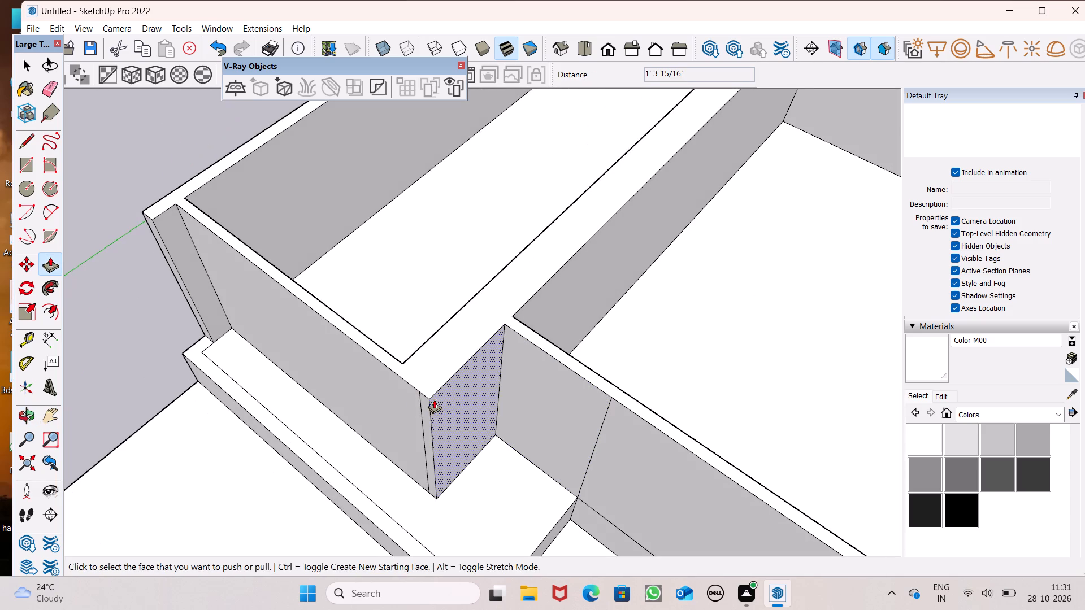
drag(452, 395, 428, 373)
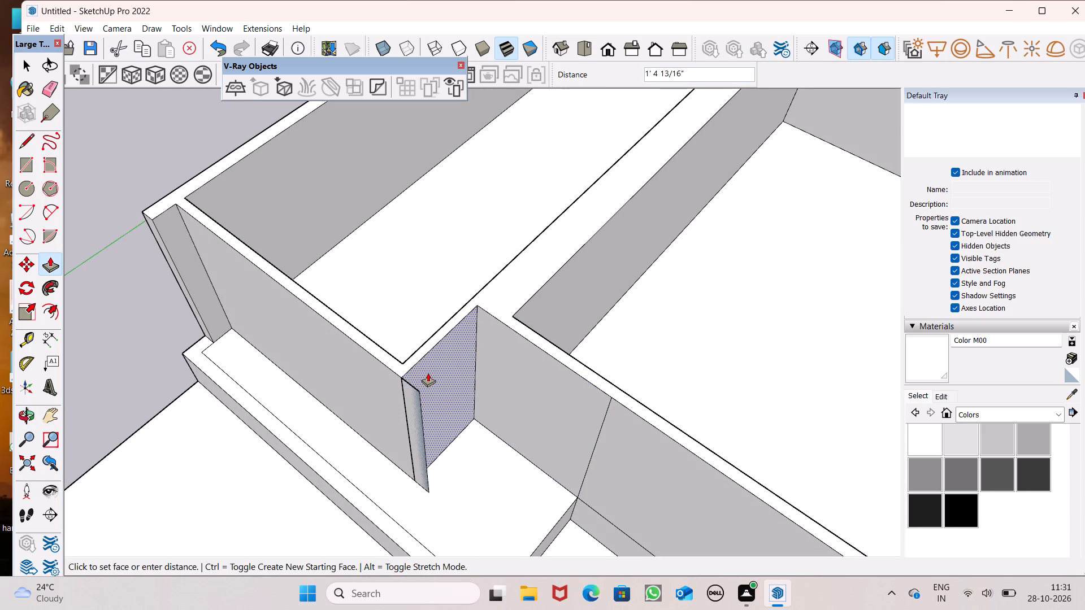
drag(428, 373, 429, 371)
Erase the leftover edges of the thin sliver beside the smaller room's front wall corner.
middle_drag(468, 402, 535, 376)
click(48, 82)
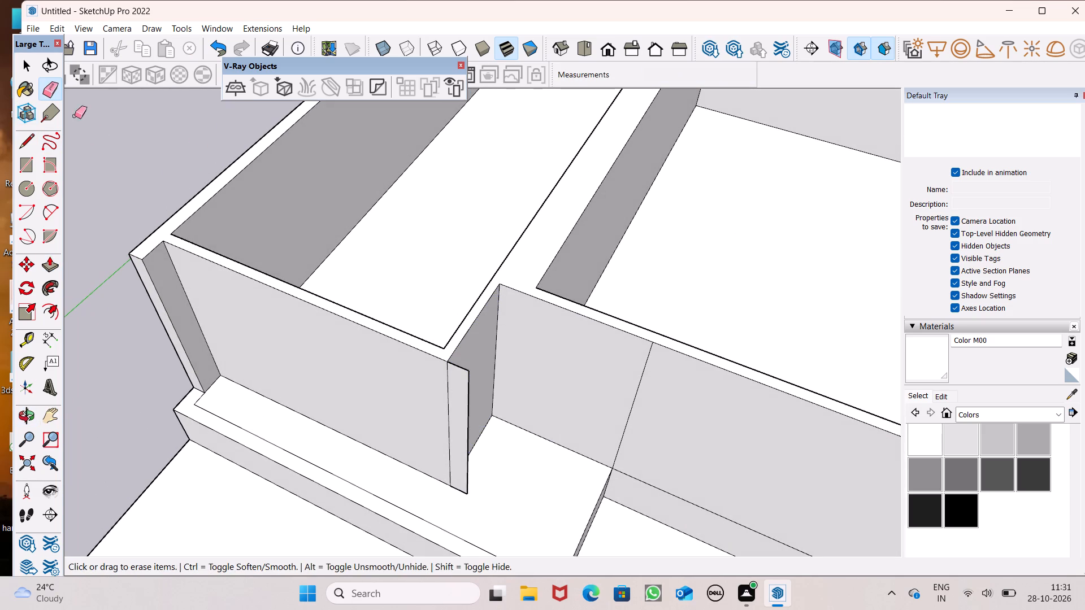
scroll(323, 318, up, 5)
drag(572, 404, 576, 421)
key(ctrl+z)
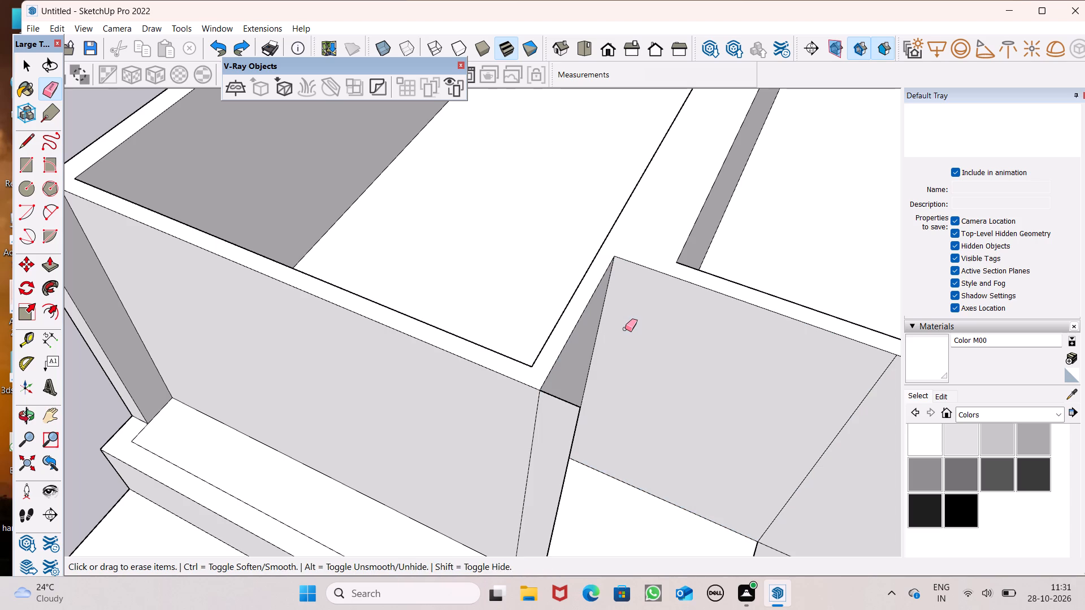
scroll(530, 216, down, 4)
scroll(503, 458, up, 7)
scroll(550, 290, down, 4)
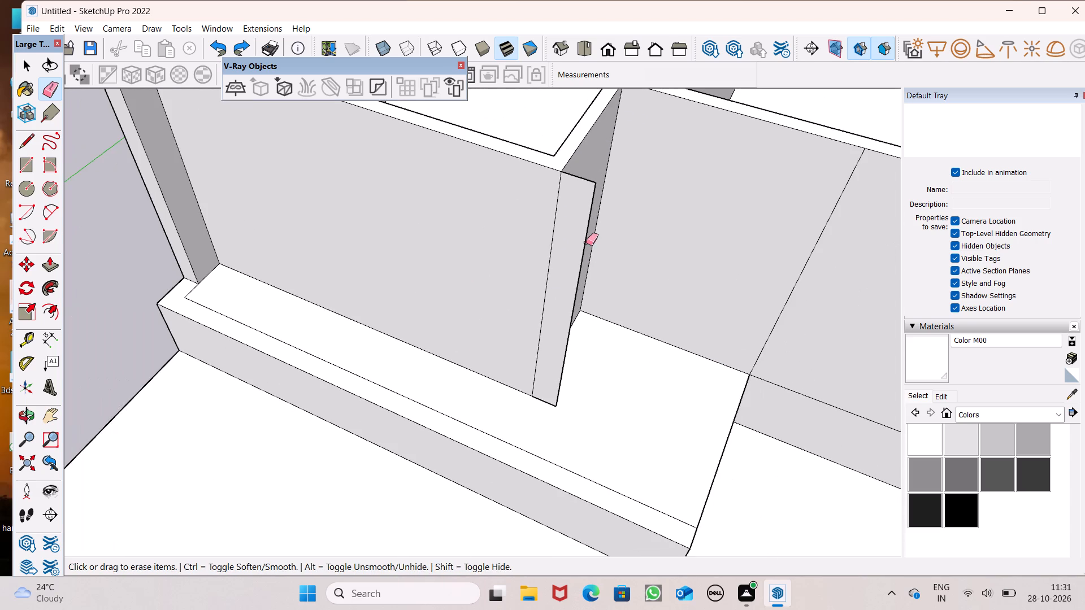
scroll(588, 213, up, 1)
drag(594, 178, 596, 189)
scroll(600, 188, down, 8)
scroll(547, 317, up, 8)
drag(604, 294, 600, 308)
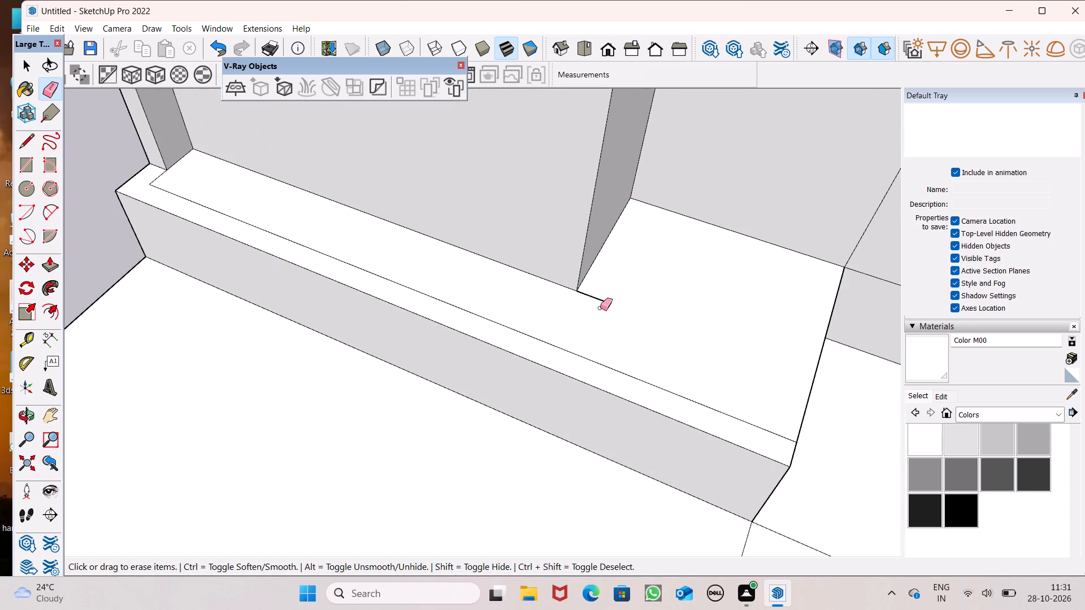
drag(600, 308, 594, 310)
Push the dividing wall's face on the larger-room side in by 1' 5 1/16", thinning the wall.
scroll(587, 300, down, 12)
middle_drag(523, 316, 358, 358)
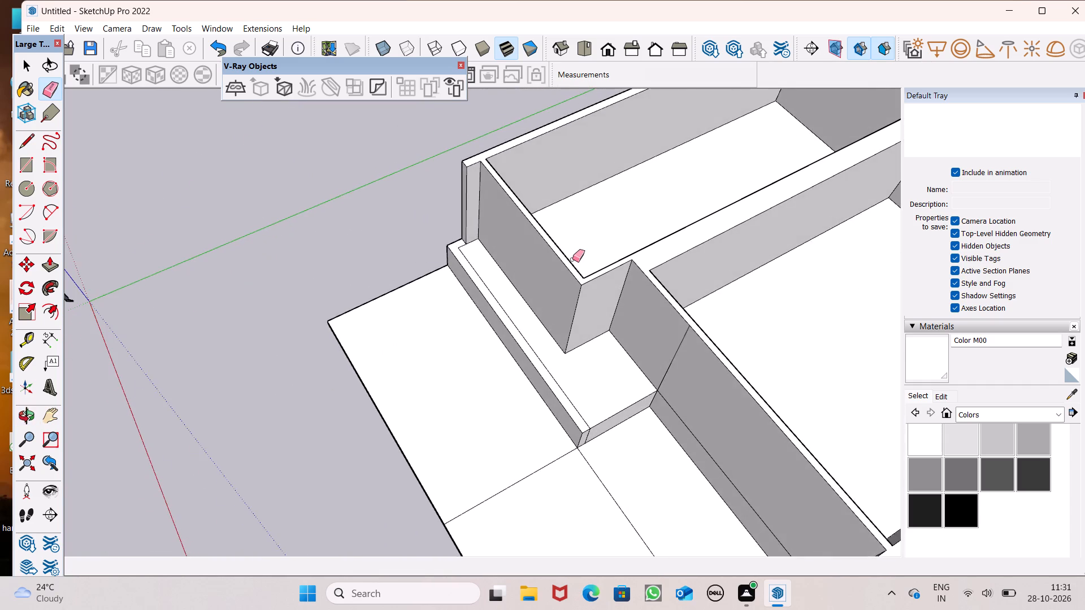
scroll(572, 259, down, 4)
scroll(665, 213, down, 2)
middle_drag(705, 284, 516, 319)
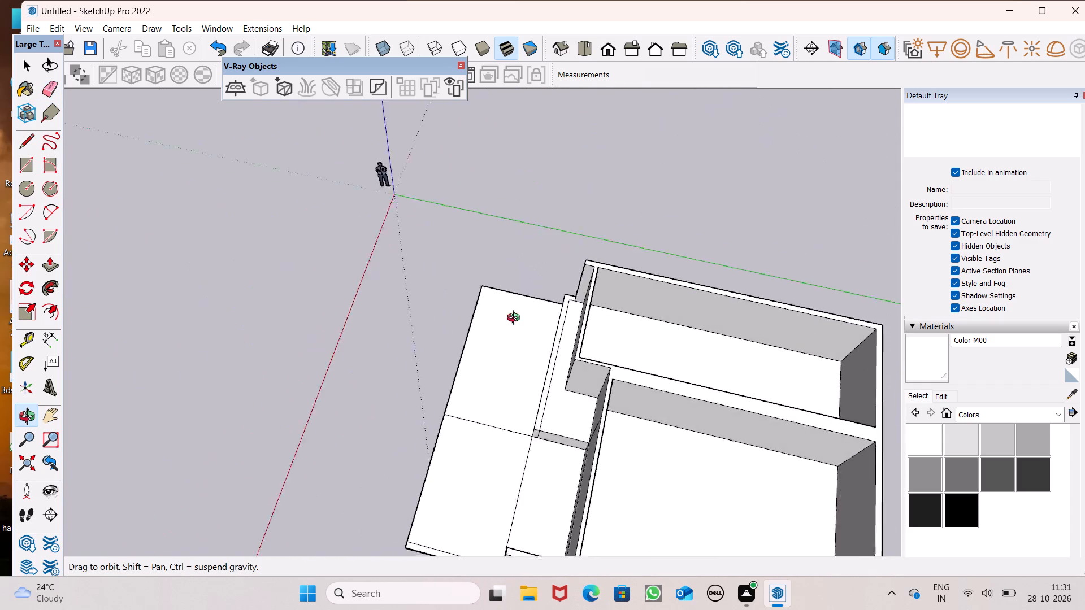
middle_drag(516, 319, 535, 323)
scroll(728, 367, up, 2)
scroll(541, 365, down, 6)
scroll(765, 364, up, 7)
scroll(564, 279, up, 1)
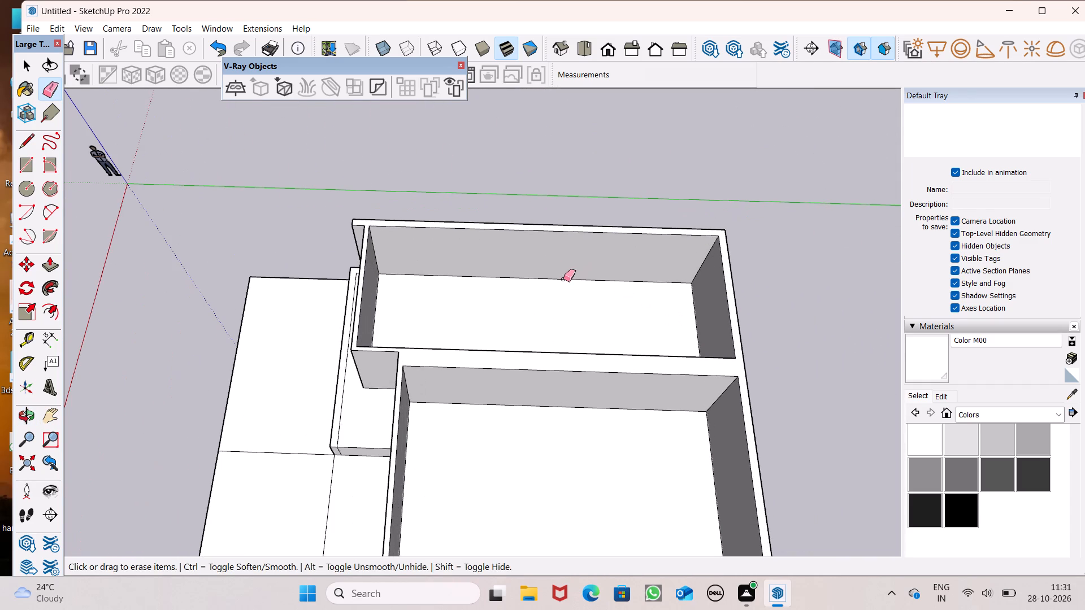
click(53, 262)
scroll(474, 252, down, 1)
scroll(483, 326, down, 1)
scroll(351, 320, up, 6)
scroll(566, 440, up, 5)
scroll(576, 367, down, 5)
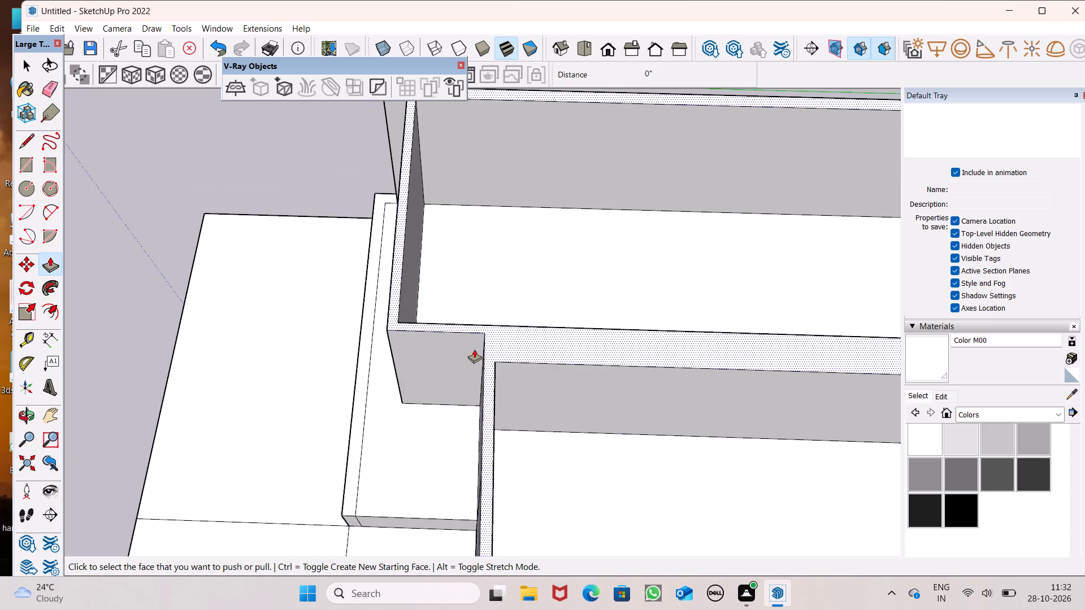
scroll(468, 338, down, 5)
scroll(378, 307, up, 6)
drag(682, 453, 569, 389)
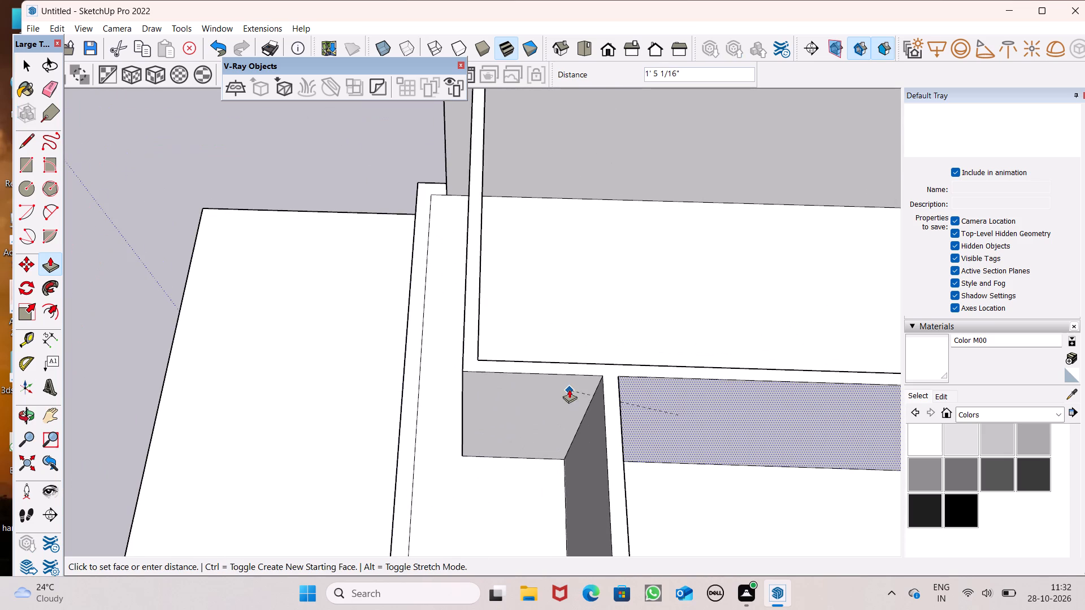
drag(569, 389, 566, 375)
Push the side face of the raised base in front of the smaller room in by 4' 6 3/4".
scroll(566, 375, down, 8)
scroll(511, 372, down, 5)
middle_drag(501, 369, 770, 347)
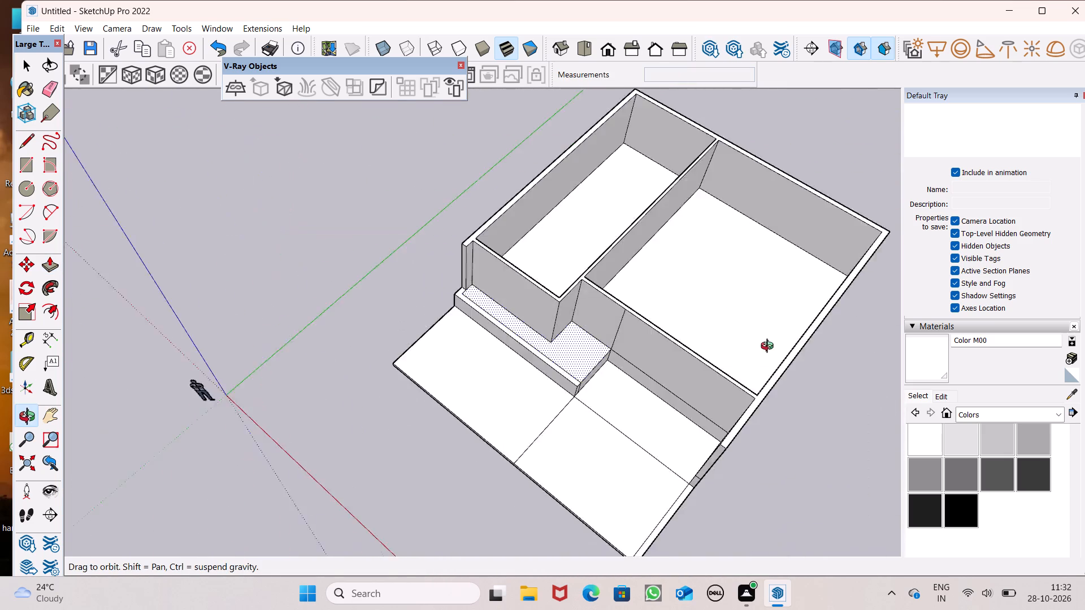
middle_drag(770, 347, 876, 300)
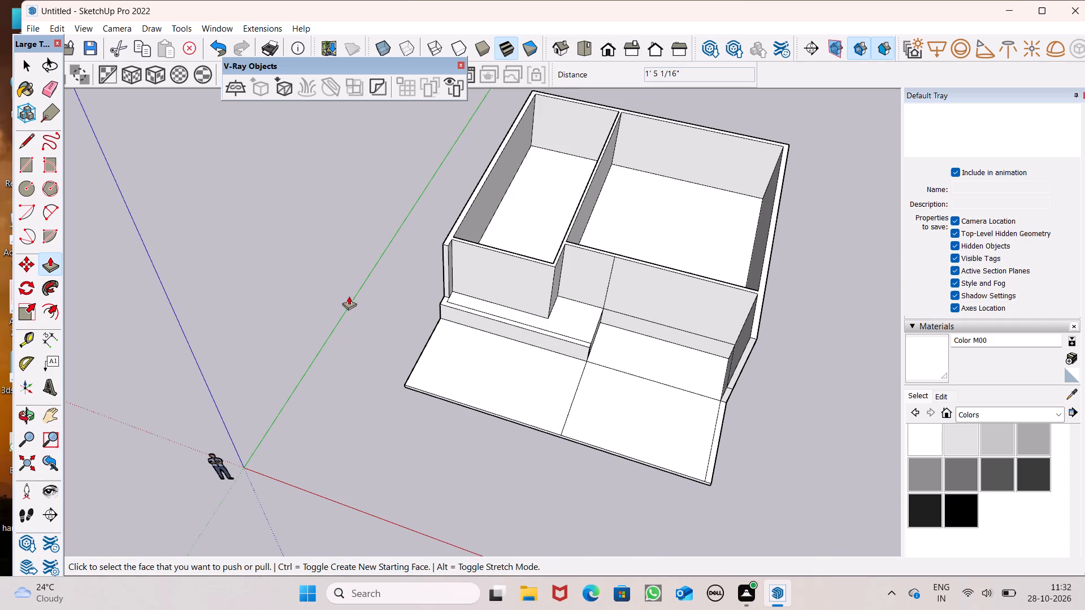
scroll(315, 343, down, 2)
middle_drag(370, 416, 449, 350)
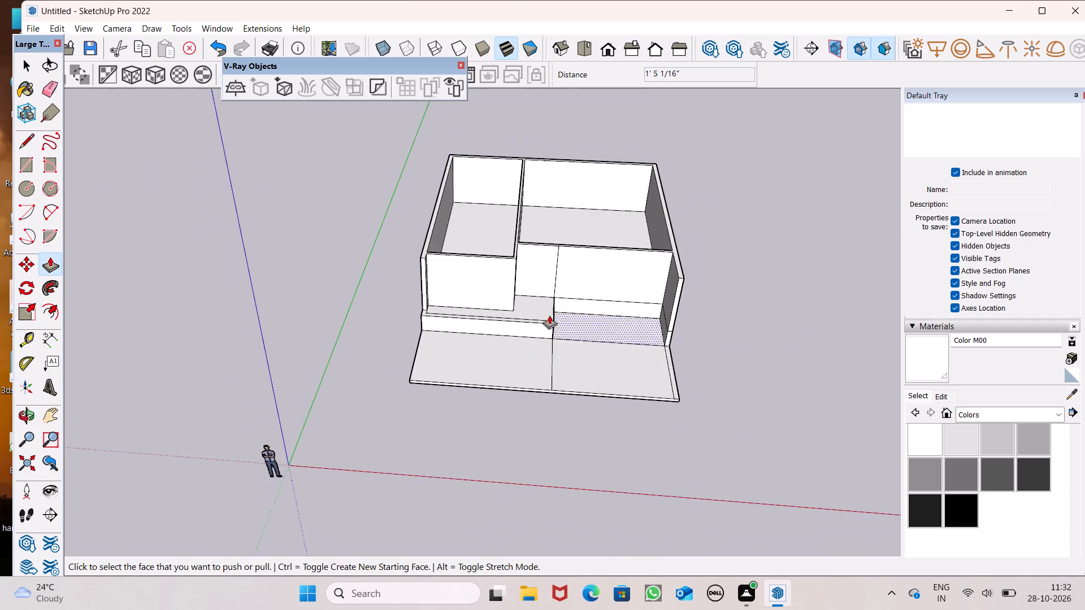
scroll(502, 255, up, 5)
middle_drag(447, 338, 297, 324)
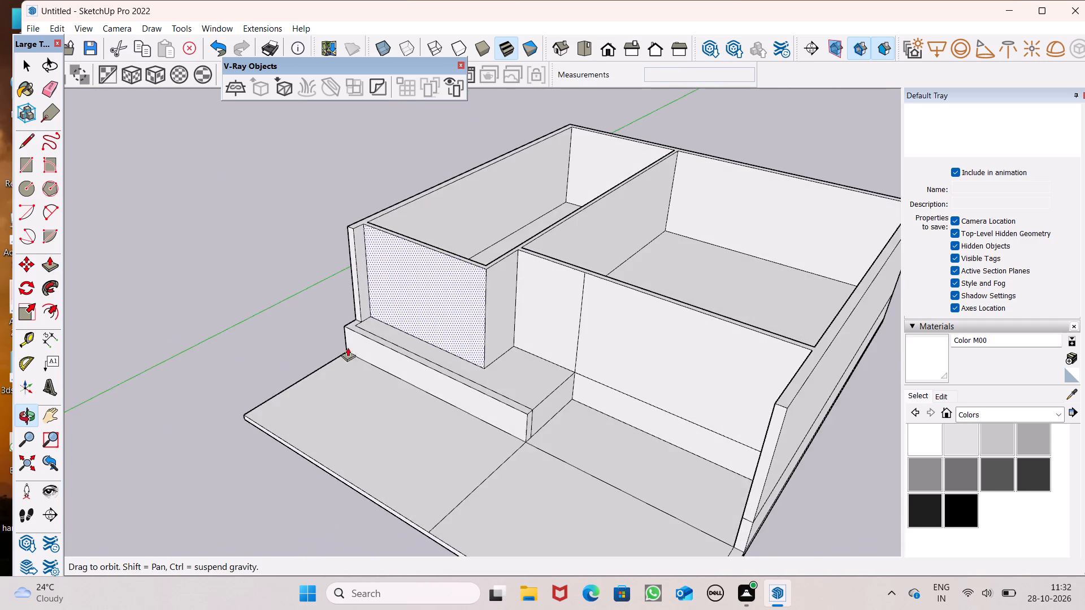
scroll(555, 424, up, 5)
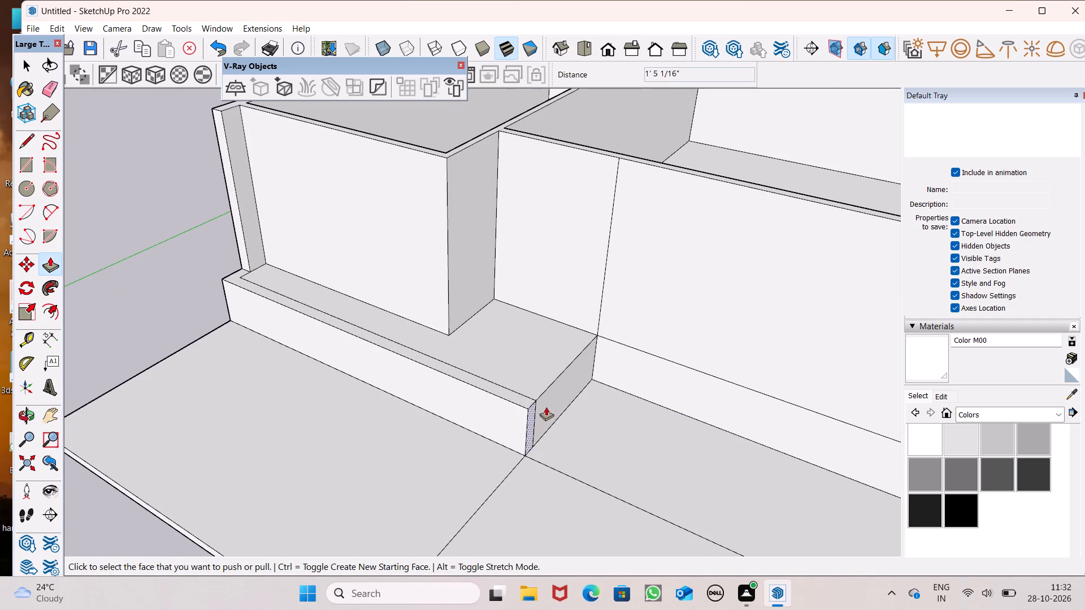
drag(546, 402, 447, 348)
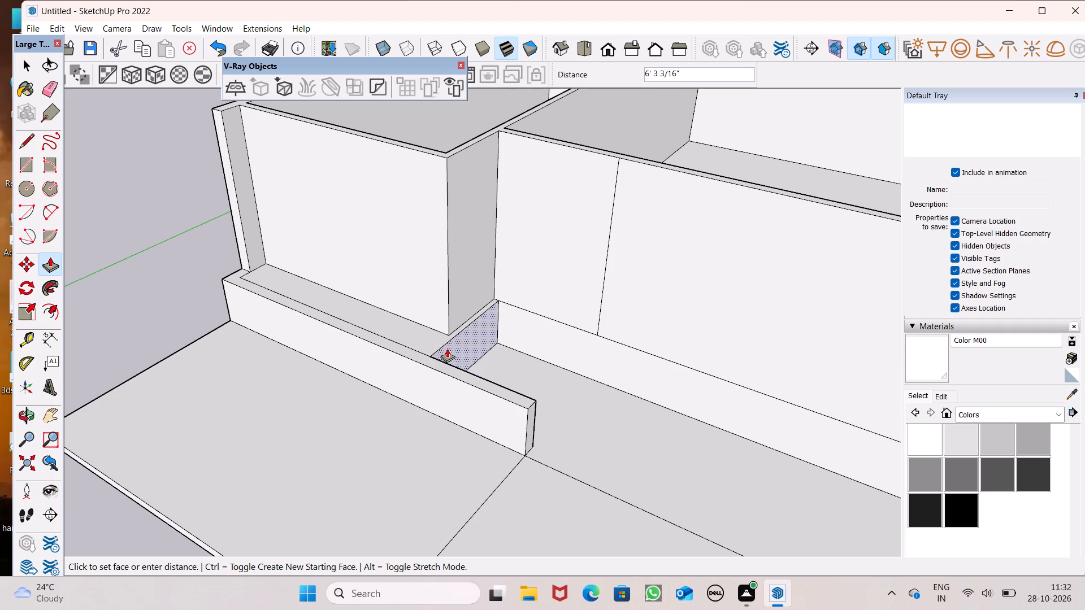
drag(447, 348, 475, 358)
Push the raised base's side face further in until flush with the side of the smaller room's wall above.
scroll(476, 354, down, 4)
middle_drag(513, 396, 624, 398)
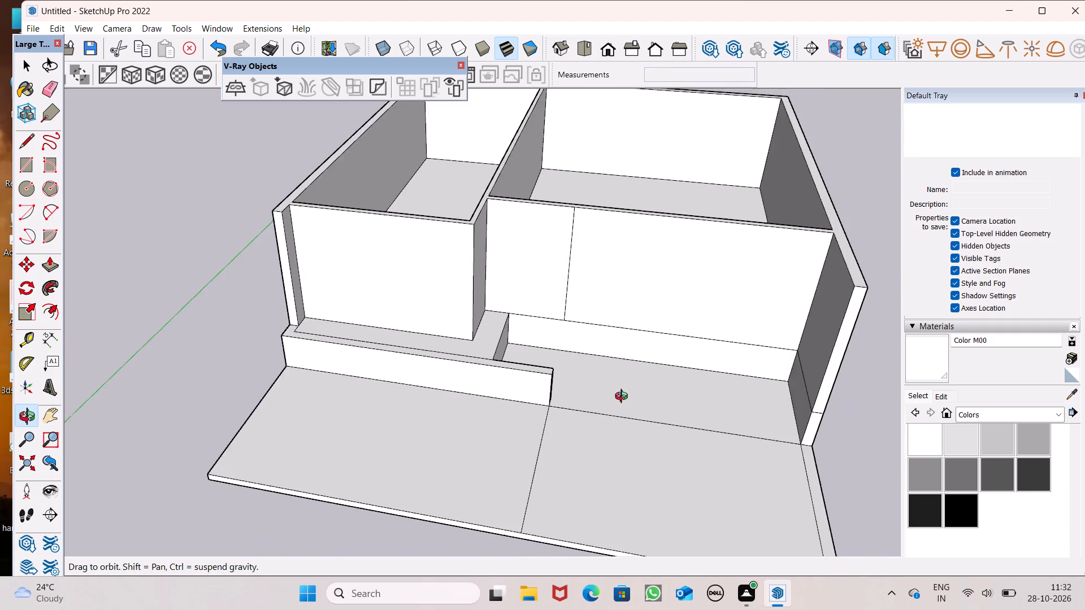
middle_drag(624, 398, 623, 486)
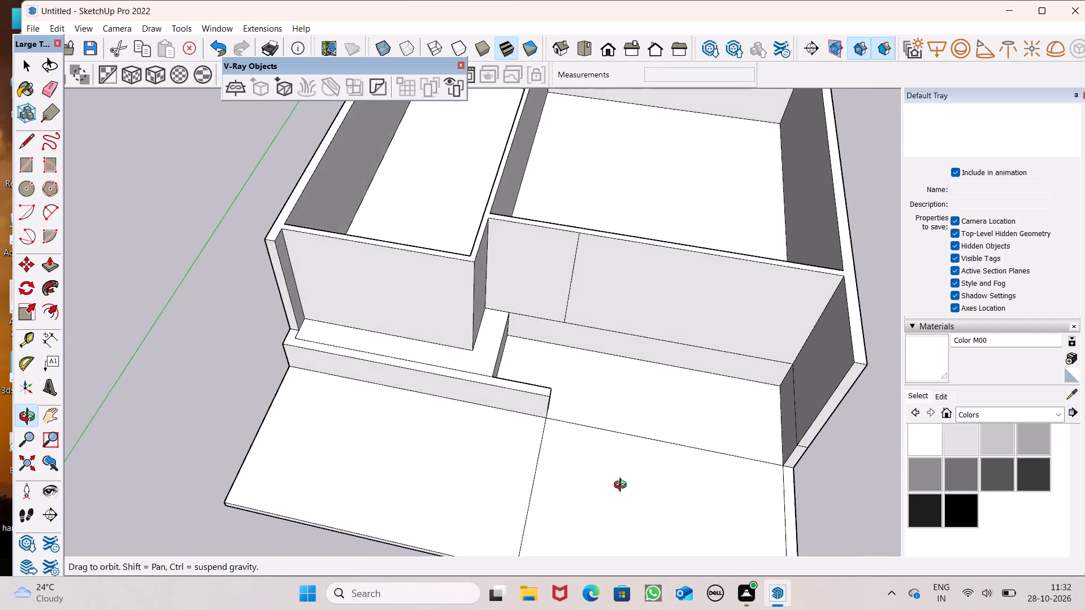
middle_drag(623, 486, 623, 493)
scroll(519, 427, up, 3)
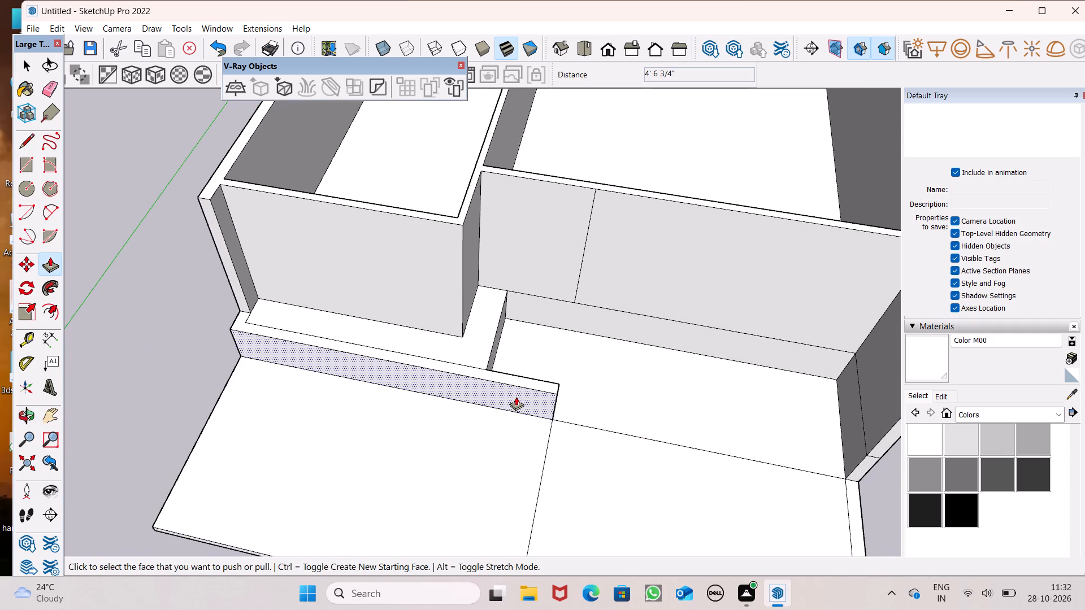
scroll(492, 378, up, 2)
scroll(548, 243, down, 5)
middle_drag(558, 263, 585, 245)
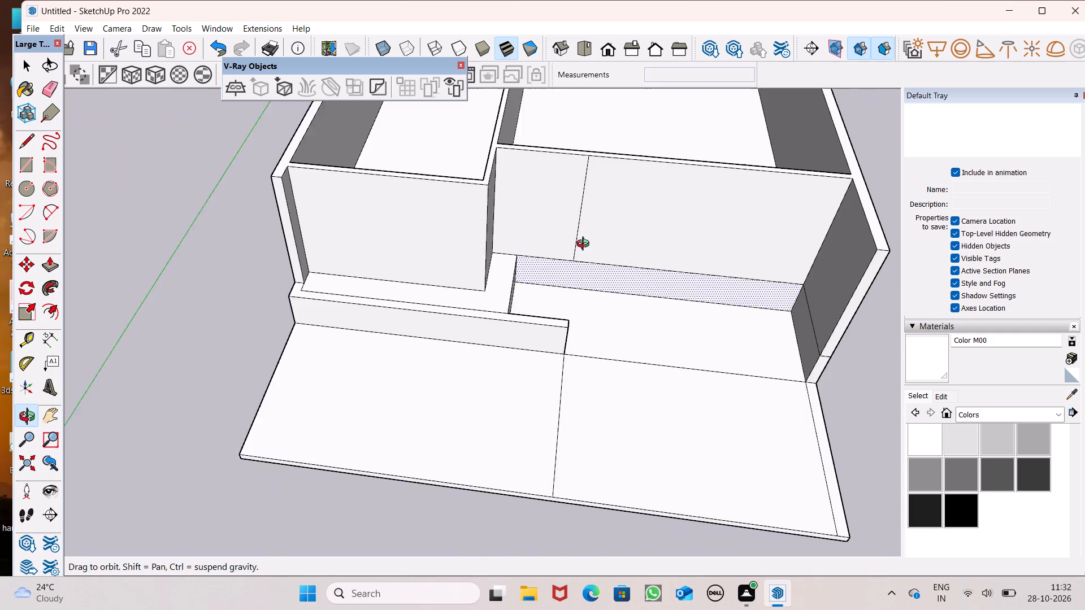
middle_drag(585, 245, 592, 286)
scroll(523, 308, up, 1)
middle_drag(524, 308, 452, 328)
scroll(497, 297, up, 1)
scroll(538, 252, up, 3)
drag(509, 330, 497, 332)
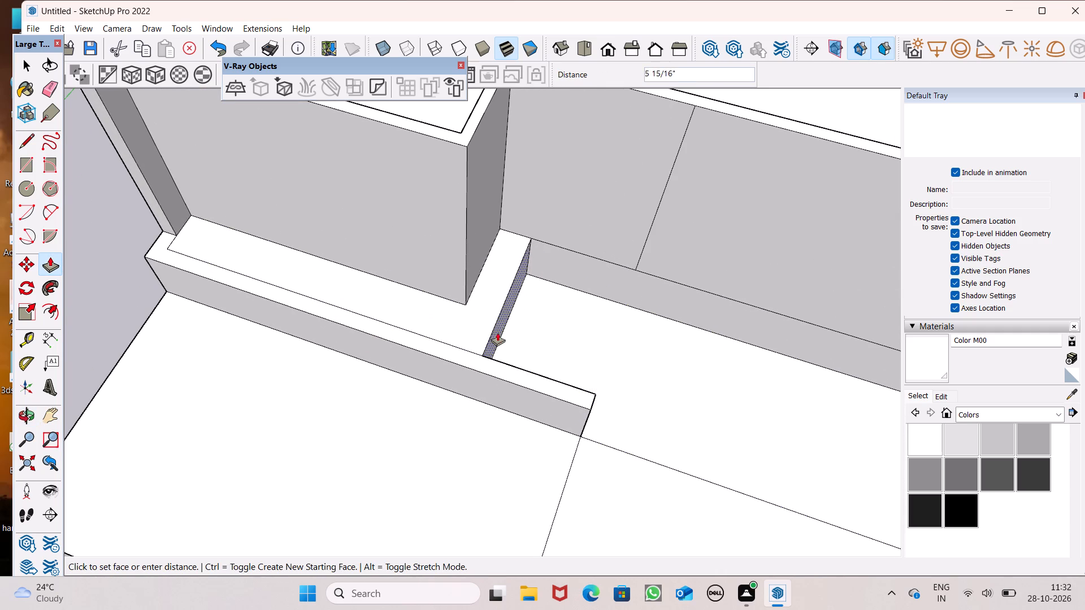
drag(497, 332, 462, 297)
Push the end face of the base's remaining front strip back about 6' 7", flush with the base's side.
middle_drag(572, 377, 528, 322)
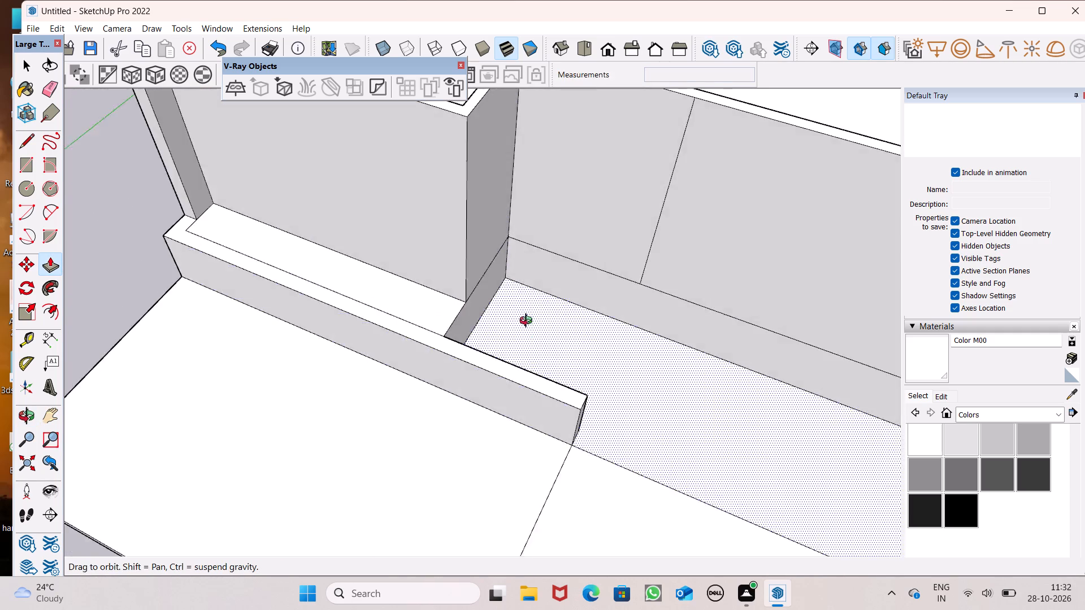
middle_drag(528, 322, 494, 283)
scroll(491, 291, up, 1)
drag(574, 442, 429, 345)
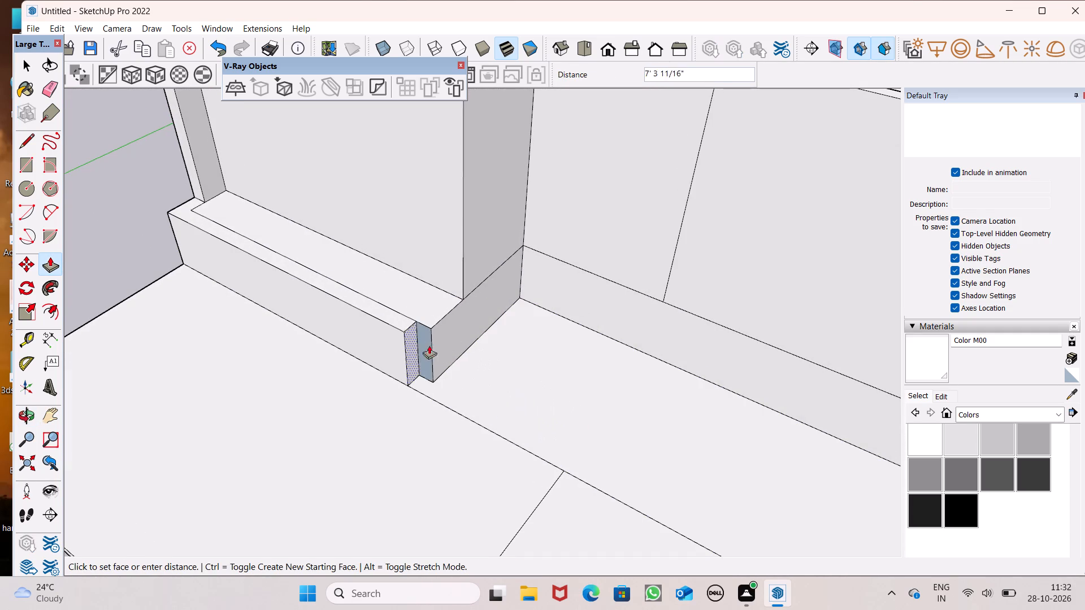
drag(429, 345, 453, 325)
Examine the stepped front base and the walls of both rooms from several angles.
scroll(467, 320, down, 6)
middle_drag(491, 439, 582, 419)
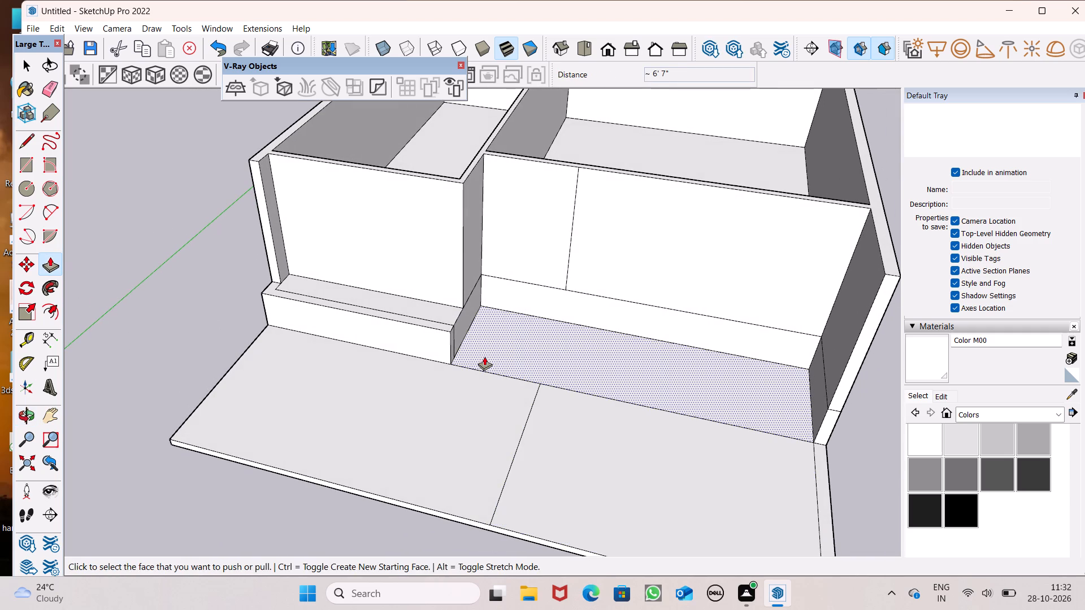
middle_drag(490, 438, 537, 391)
scroll(538, 390, up, 1)
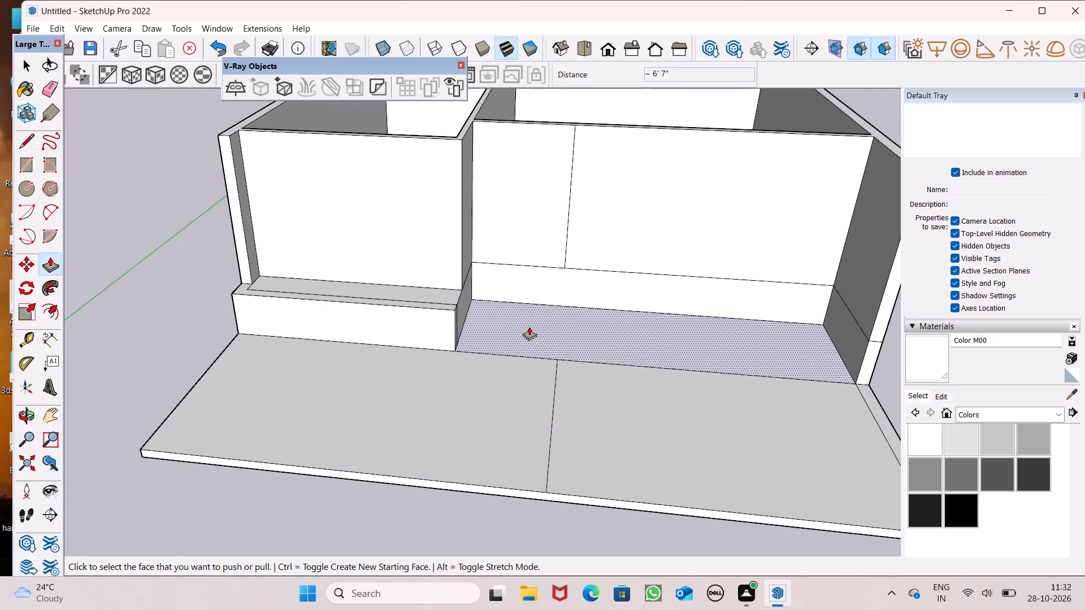
scroll(529, 325, down, 2)
scroll(509, 252, up, 2)
scroll(468, 310, down, 1)
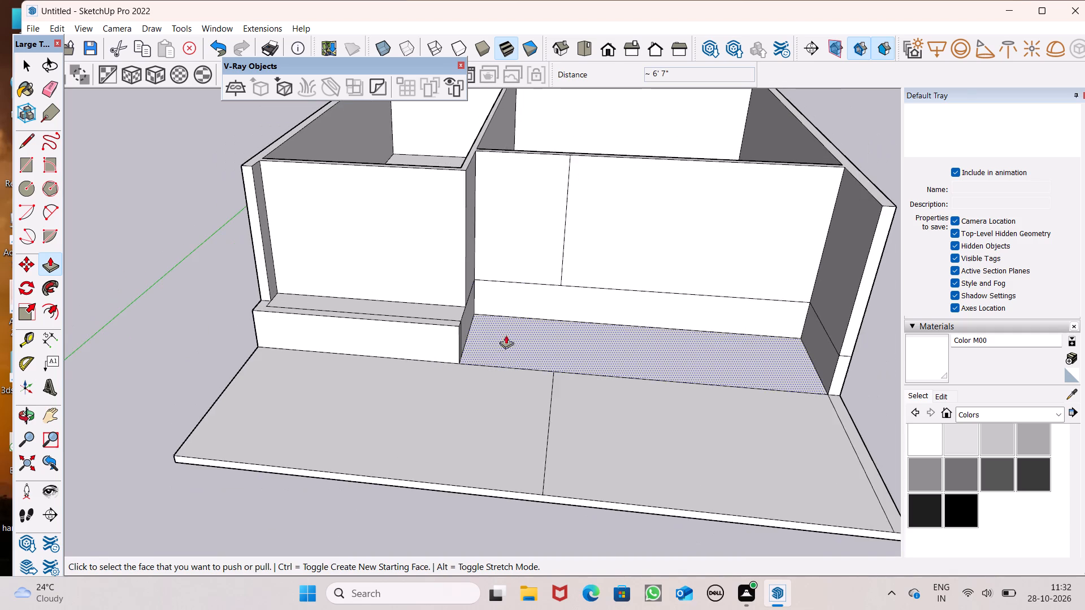
middle_drag(506, 348, 526, 372)
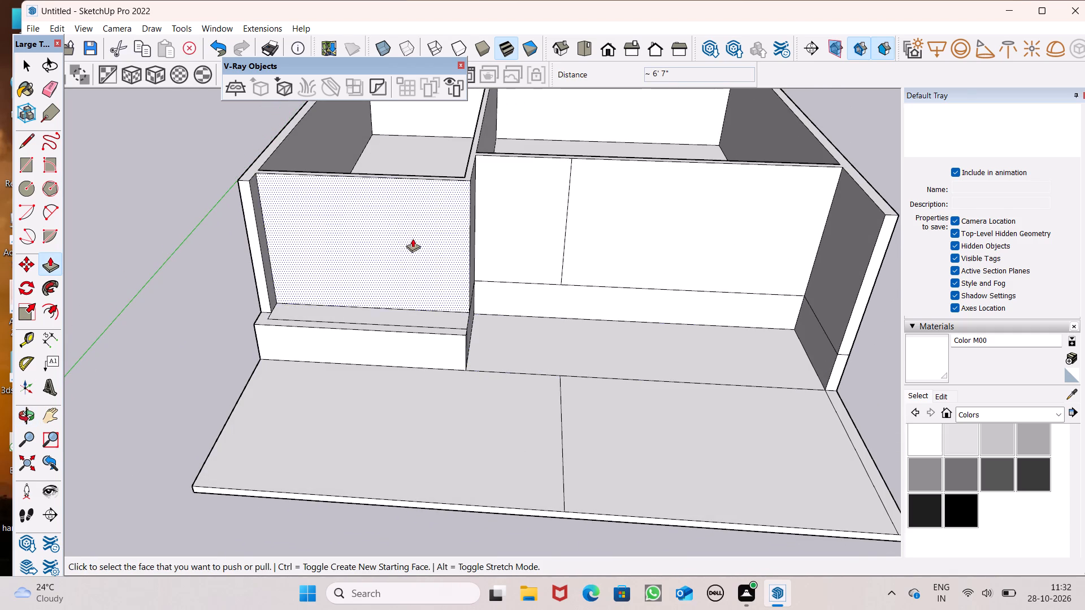
middle_drag(385, 251, 313, 320)
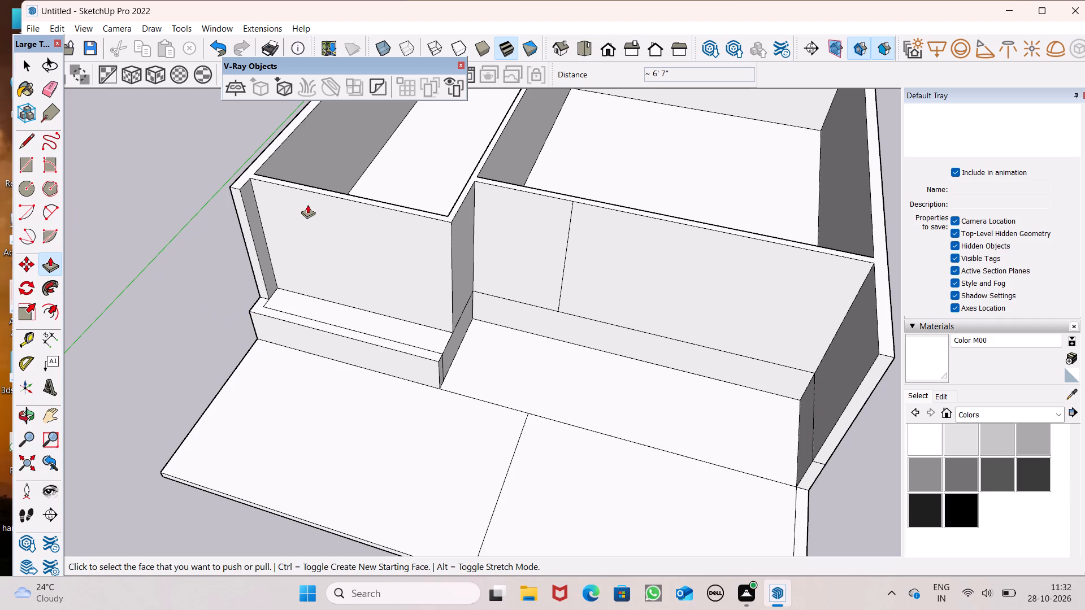
middle_drag(379, 405, 424, 447)
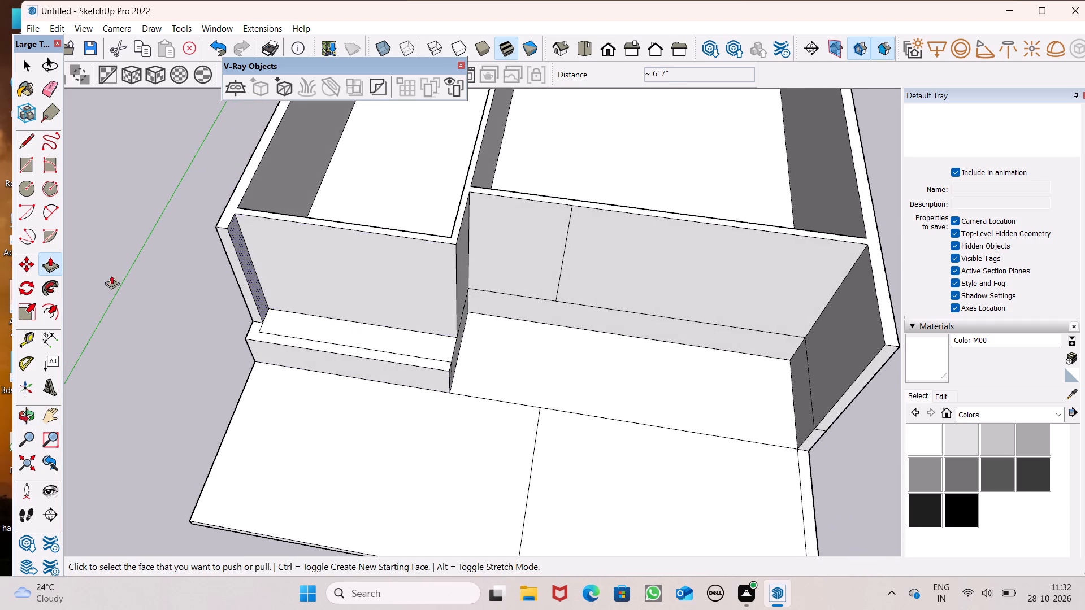
middle_drag(303, 409, 258, 377)
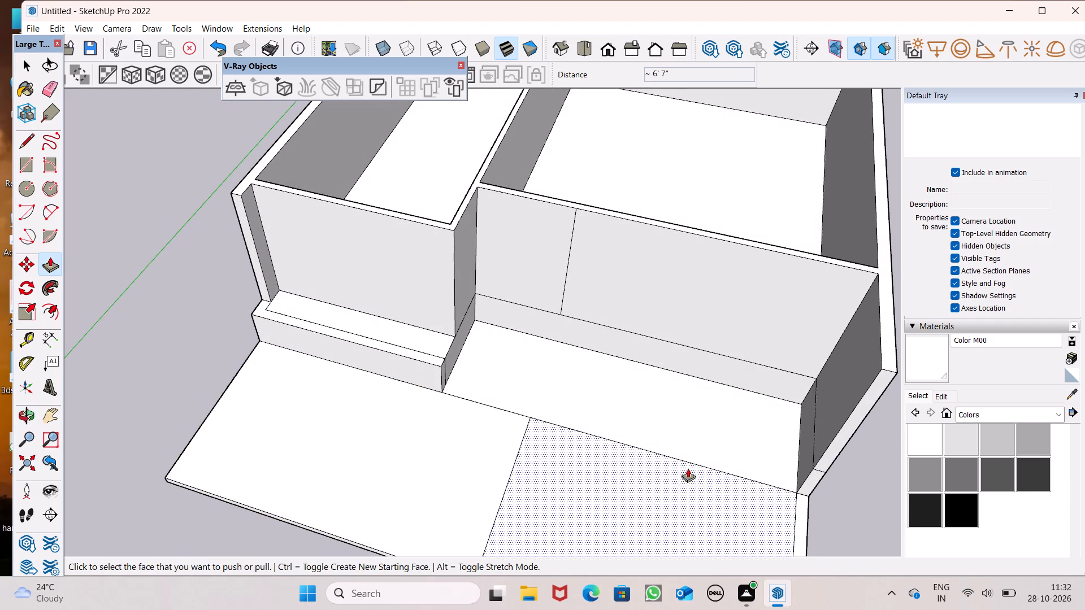
Pull the raised base's front face below the larger room forward until flush with the smaller room's front wall.
click(55, 259)
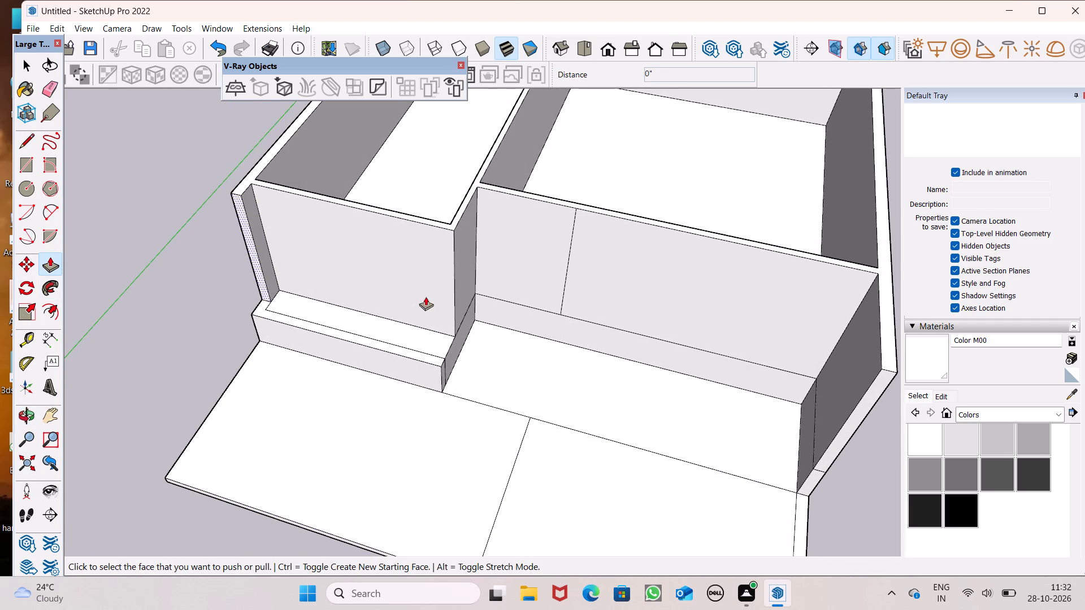
scroll(448, 310, up, 5)
scroll(452, 318, down, 3)
middle_drag(493, 381, 511, 365)
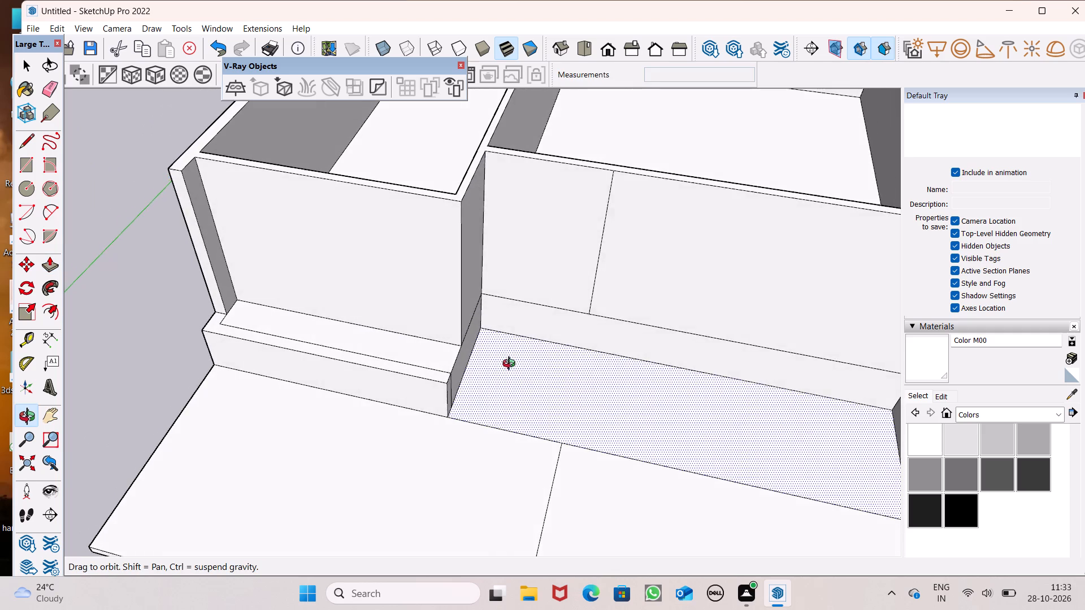
middle_drag(511, 365, 485, 398)
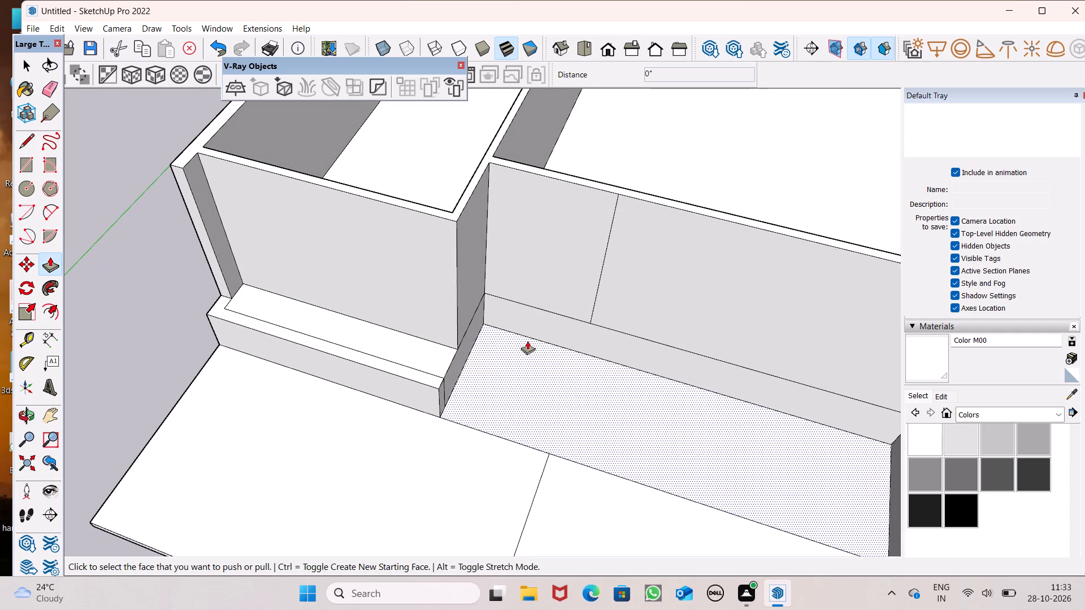
drag(545, 338, 536, 380)
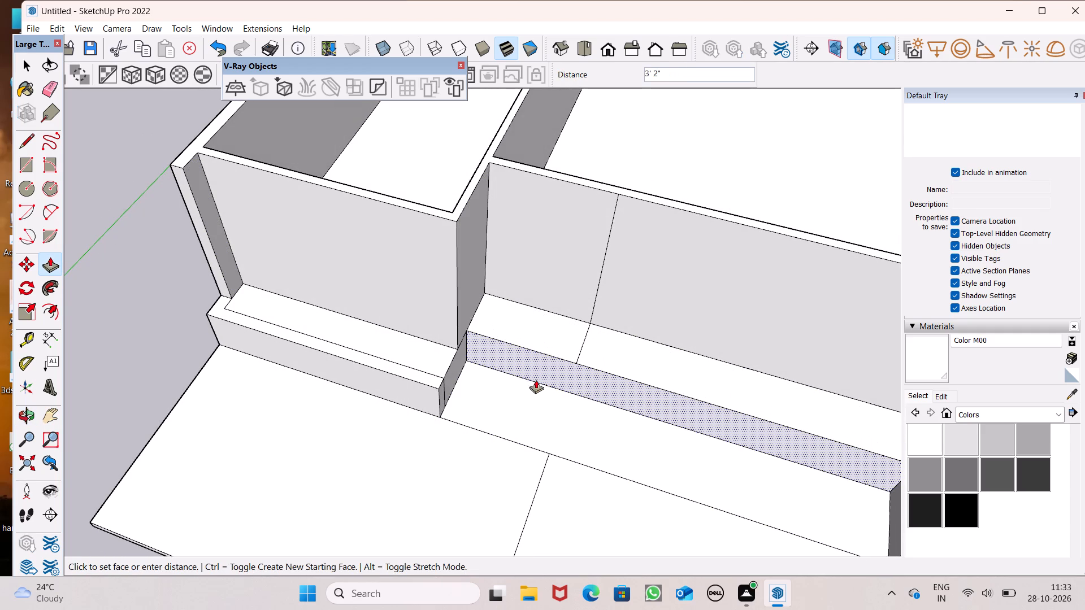
drag(536, 380, 436, 338)
Pull the narrow section of the larger room's front wall beside the smaller room forward by 4' 6 3/8".
drag(575, 292, 563, 310)
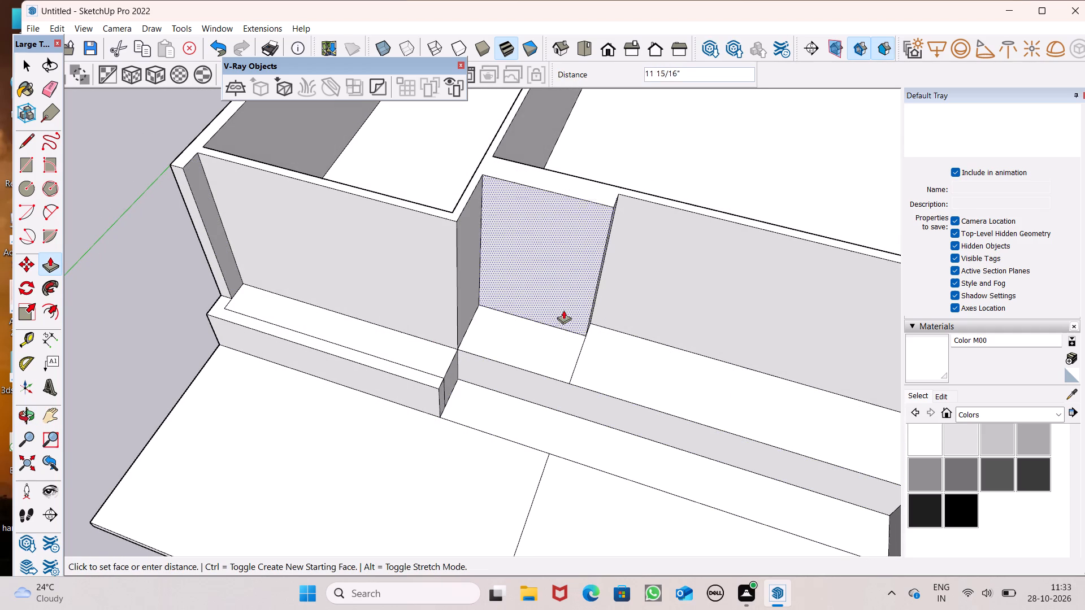
drag(563, 310, 454, 312)
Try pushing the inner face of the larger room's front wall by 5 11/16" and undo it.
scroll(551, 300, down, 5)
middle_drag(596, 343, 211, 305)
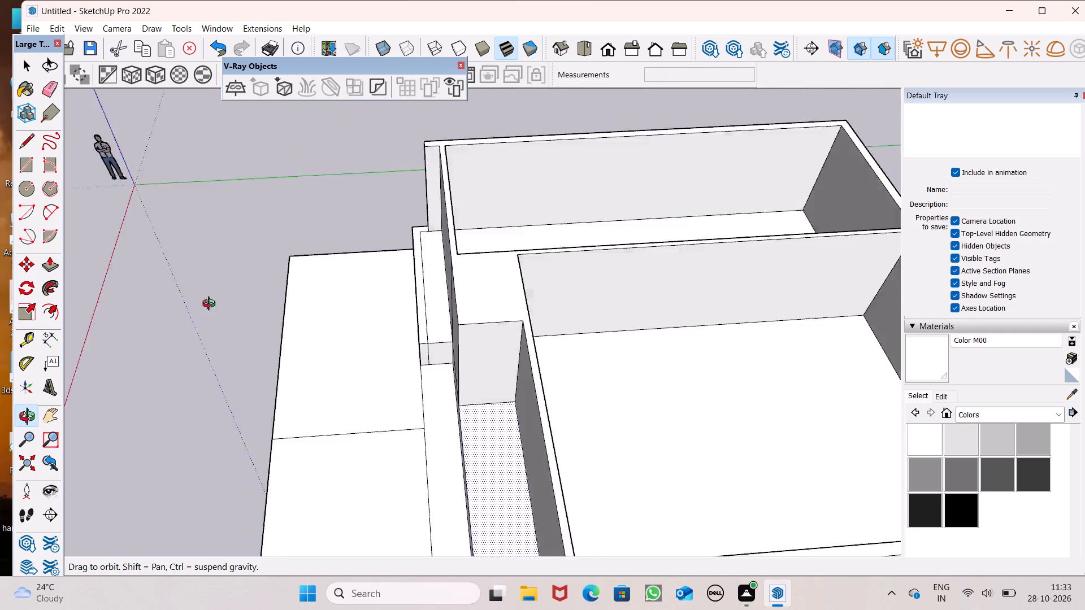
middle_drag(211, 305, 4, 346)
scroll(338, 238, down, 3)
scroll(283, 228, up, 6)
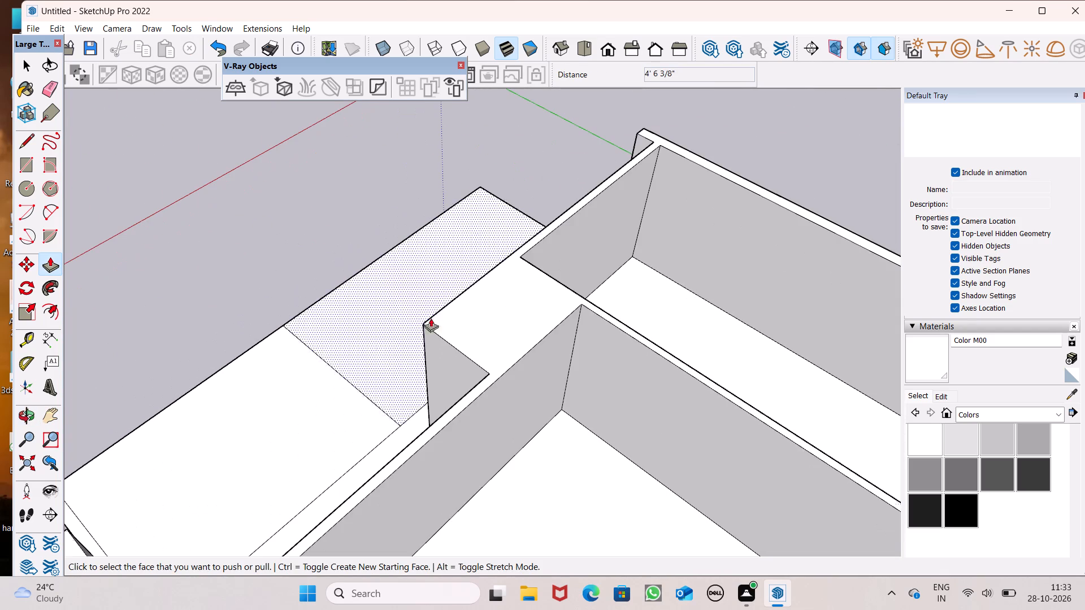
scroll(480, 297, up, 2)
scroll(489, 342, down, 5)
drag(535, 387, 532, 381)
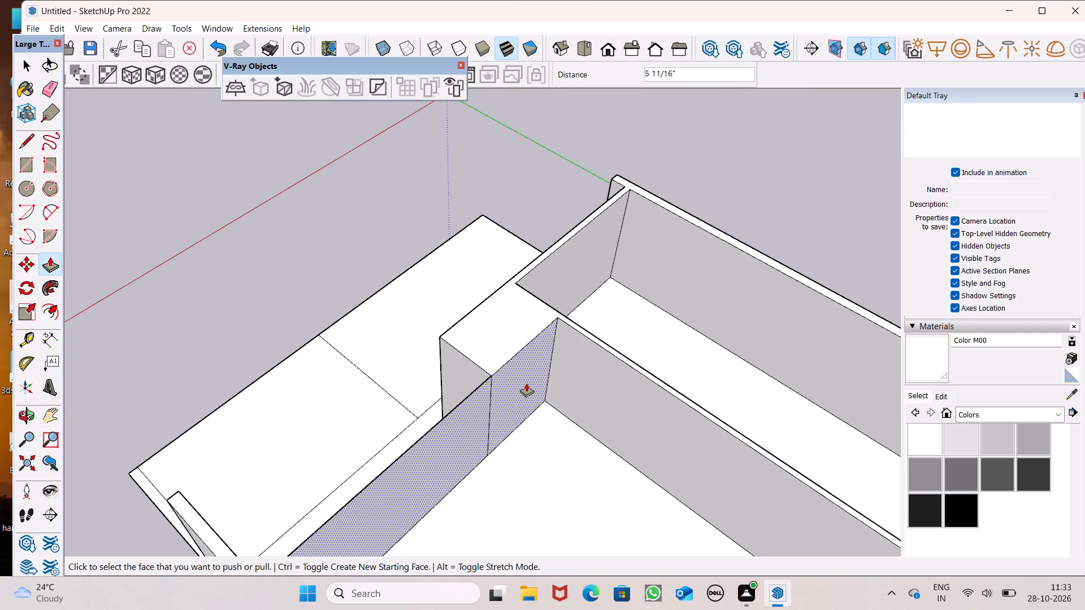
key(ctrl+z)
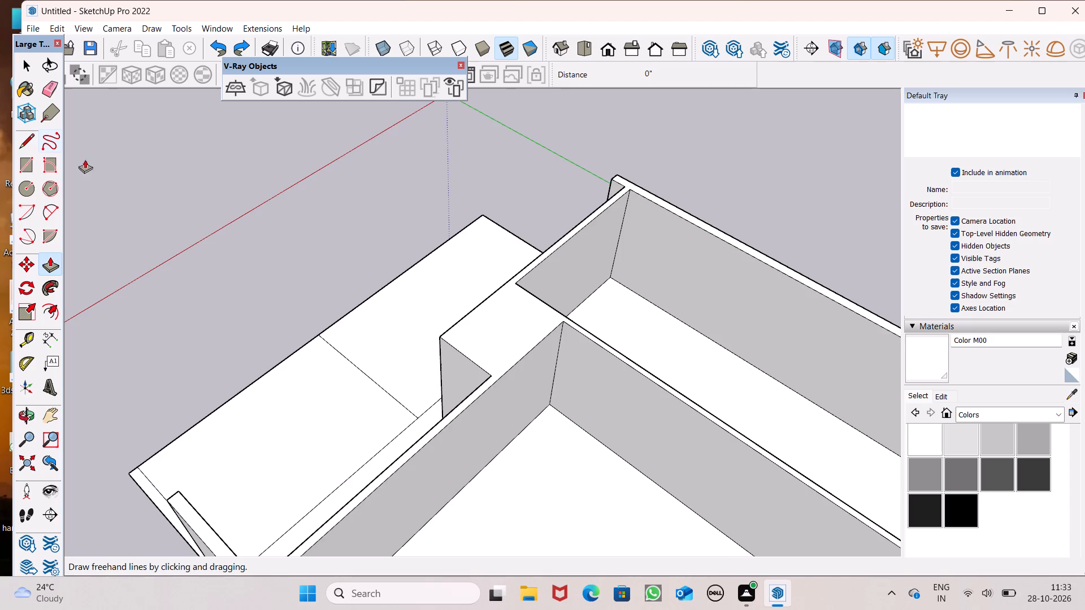
Draw two connected lines on top of the thickened wall block, outlining its inner area from the larger room's wall edge to the smaller room's corner.
scroll(245, 230, down, 3)
middle_drag(372, 317, 196, 419)
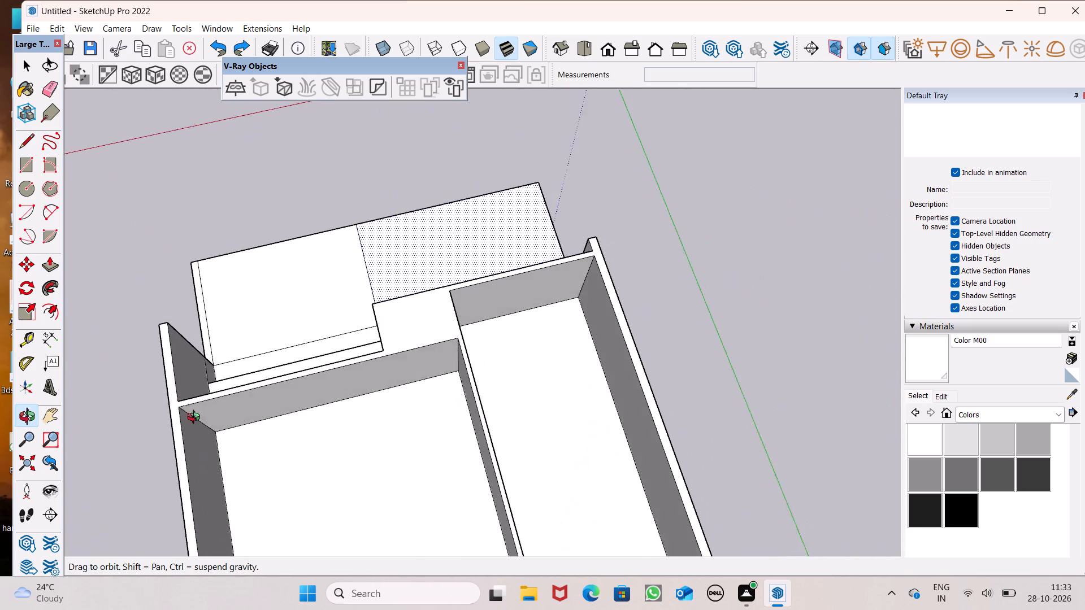
middle_drag(196, 419, 216, 385)
click(32, 147)
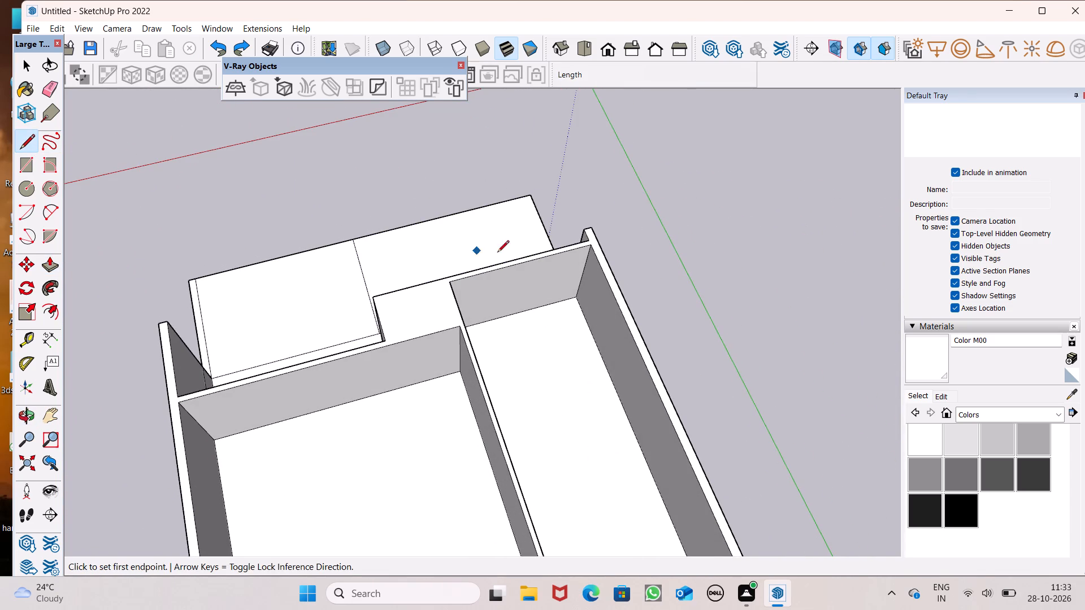
scroll(554, 272, down, 2)
scroll(454, 361, up, 7)
scroll(364, 181, up, 7)
scroll(477, 306, down, 6)
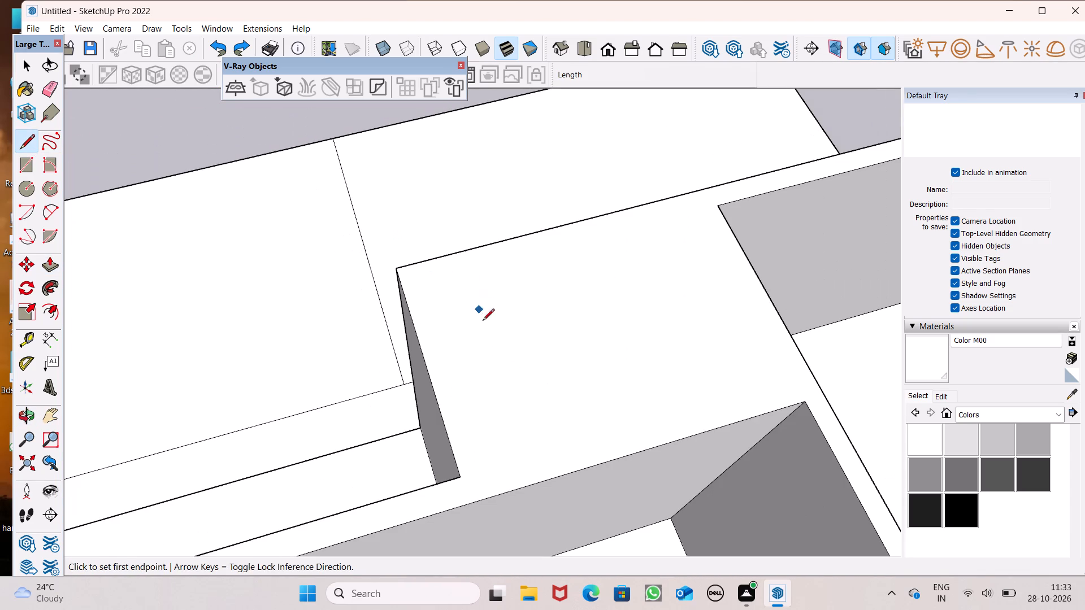
drag(492, 495, 487, 470)
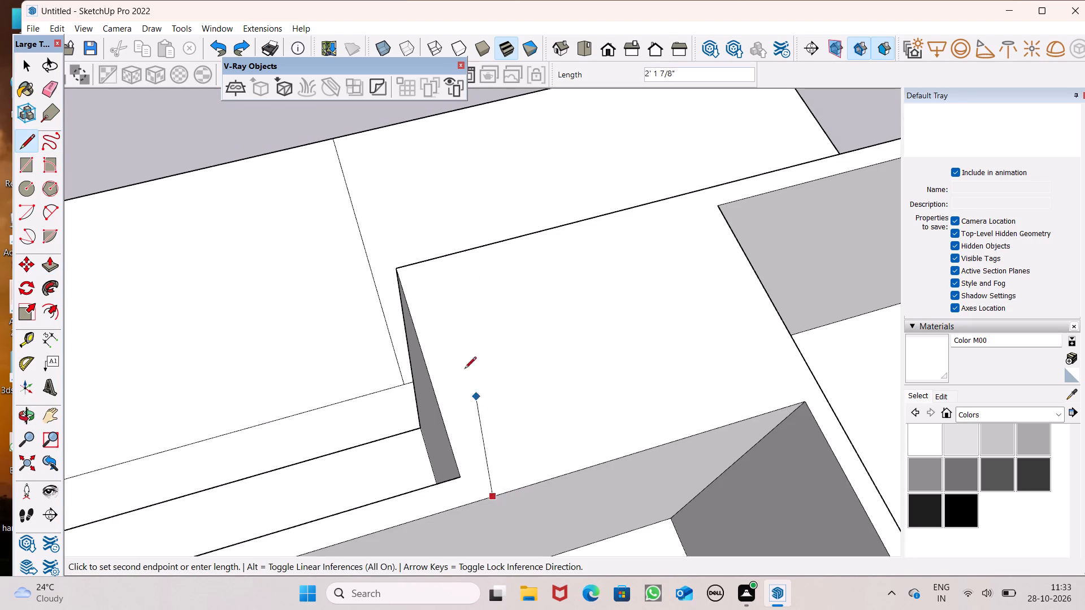
click(419, 284)
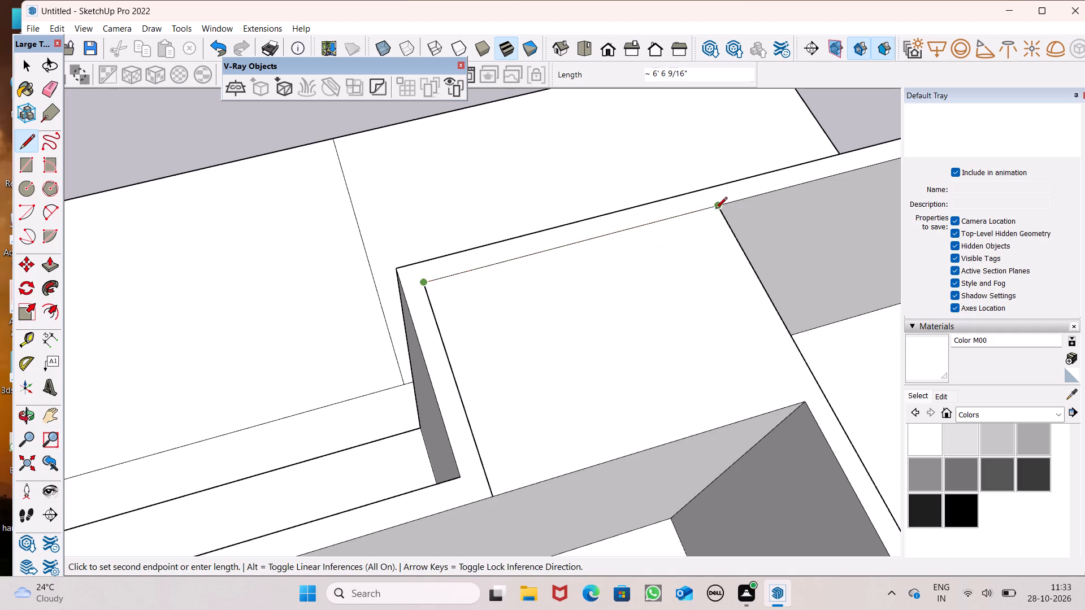
click(715, 209)
Draw a vertical line down the larger room's inner wall face from the end of the block outline to the floor.
scroll(516, 148, down, 5)
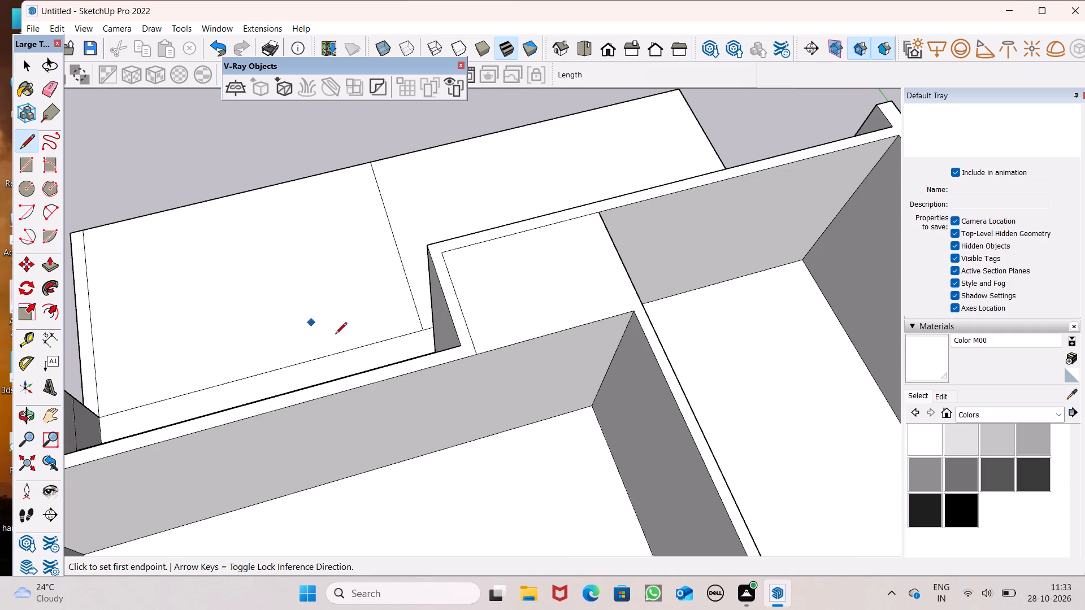
scroll(496, 375, up, 4)
click(467, 343)
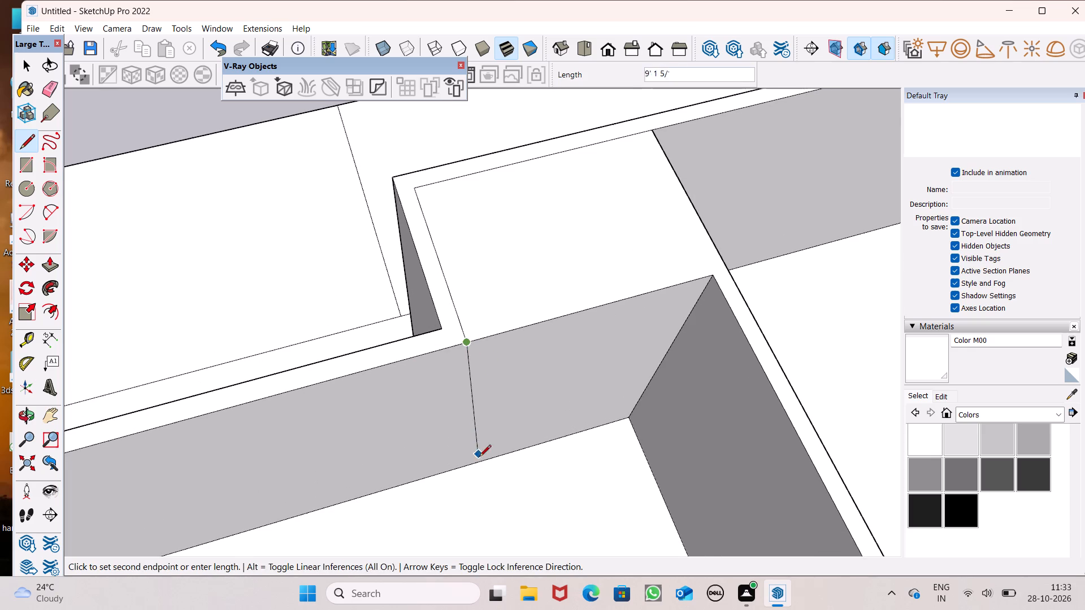
middle_drag(470, 490, 490, 451)
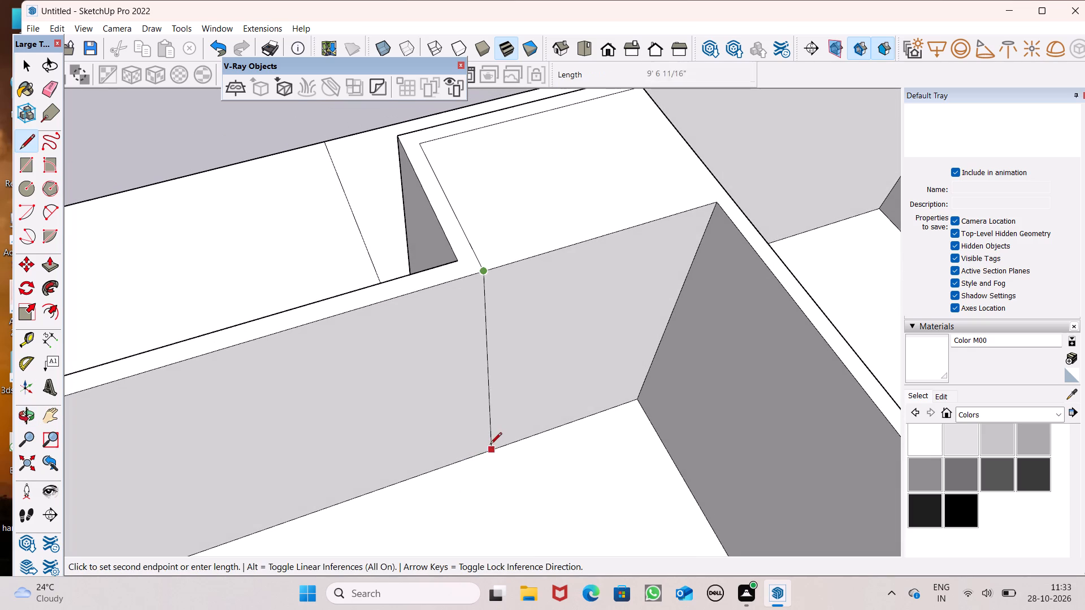
click(475, 461)
scroll(553, 372, down, 4)
middle_drag(631, 414, 593, 452)
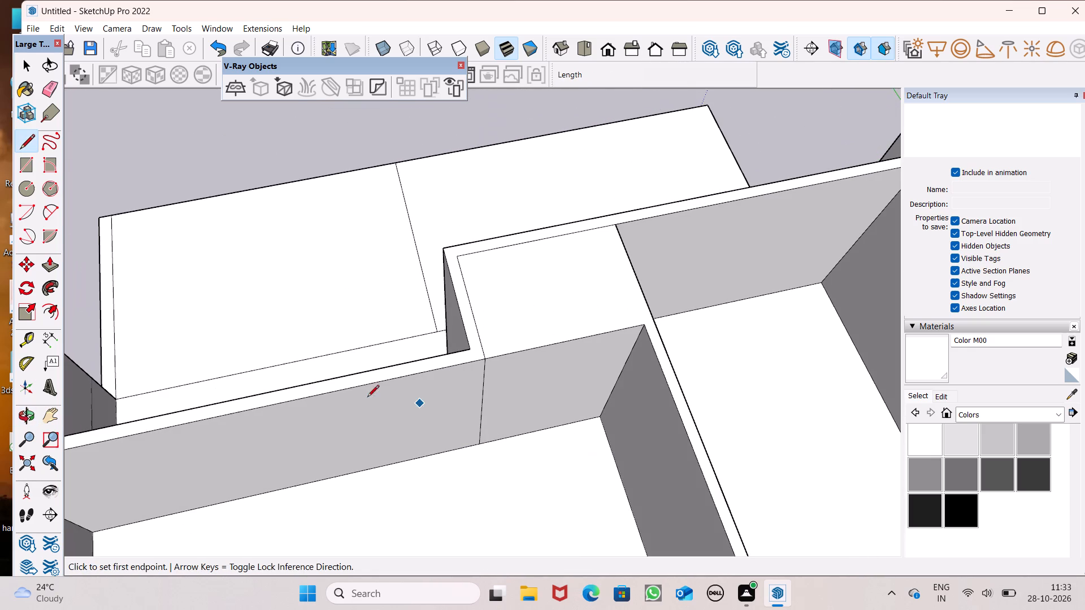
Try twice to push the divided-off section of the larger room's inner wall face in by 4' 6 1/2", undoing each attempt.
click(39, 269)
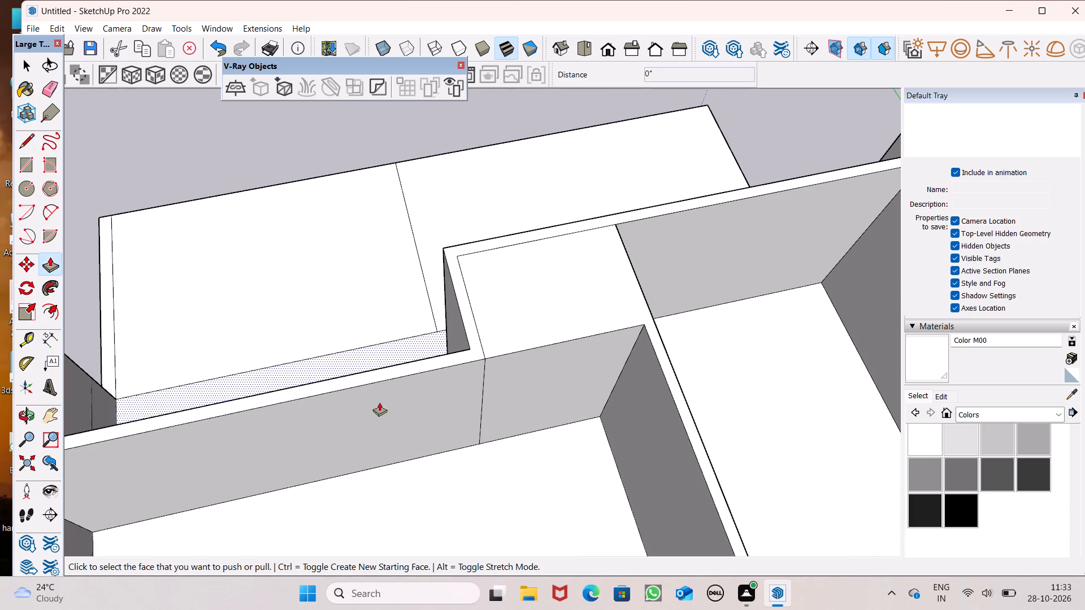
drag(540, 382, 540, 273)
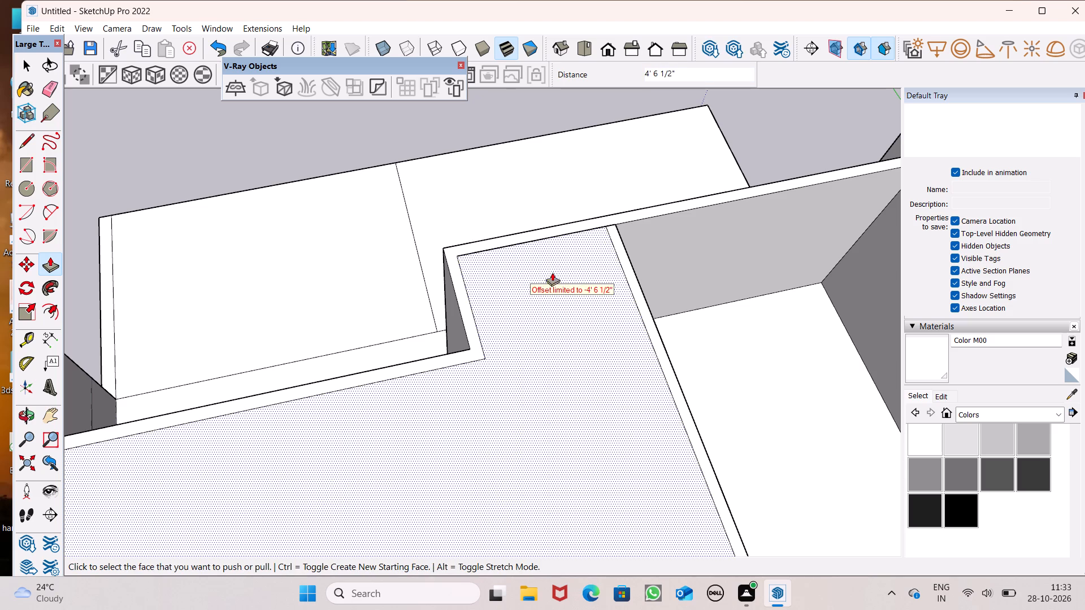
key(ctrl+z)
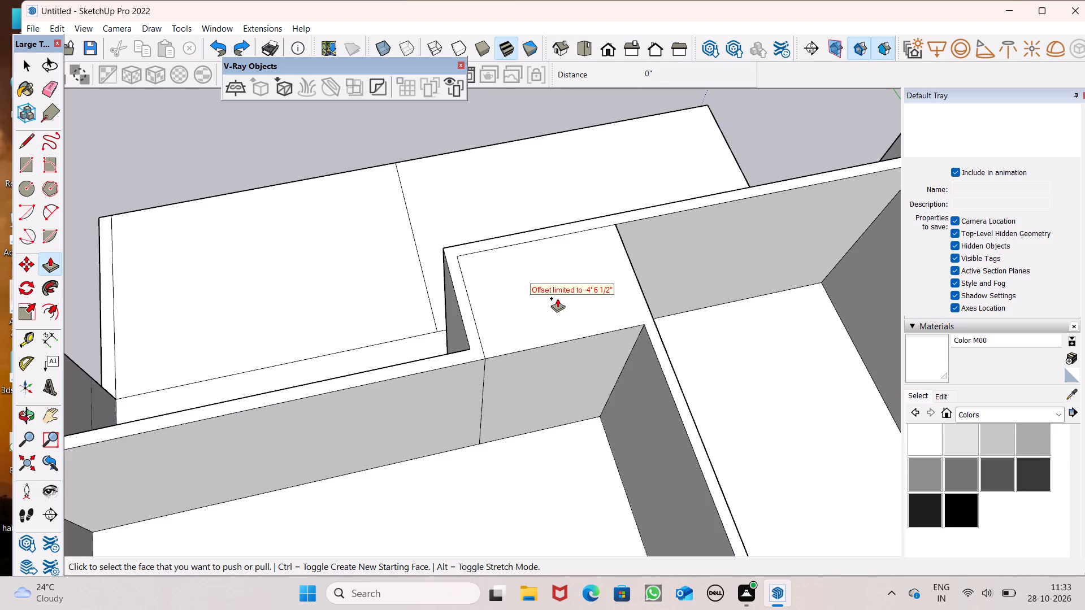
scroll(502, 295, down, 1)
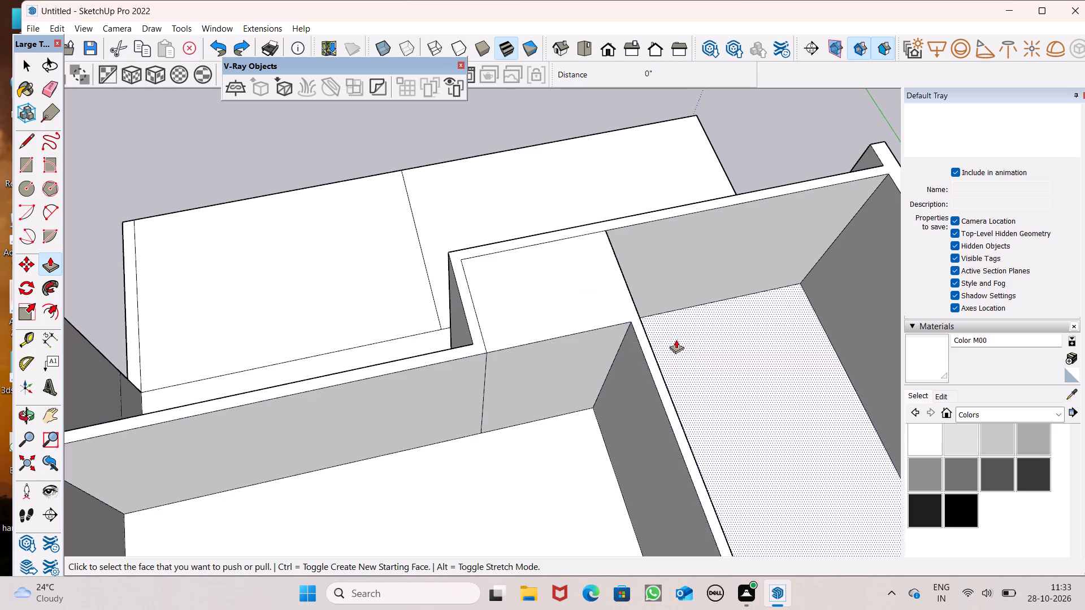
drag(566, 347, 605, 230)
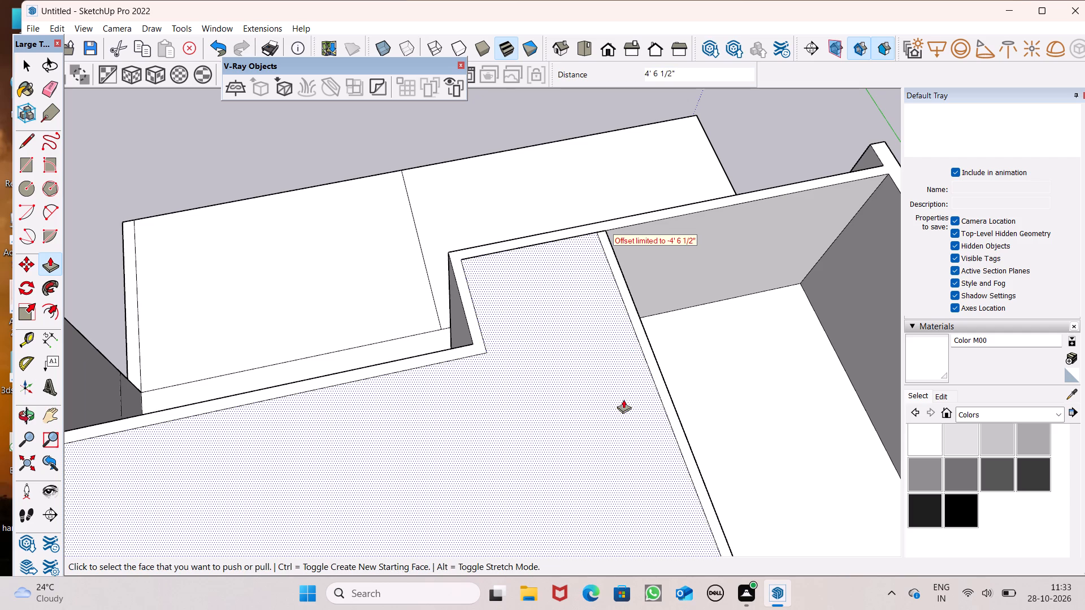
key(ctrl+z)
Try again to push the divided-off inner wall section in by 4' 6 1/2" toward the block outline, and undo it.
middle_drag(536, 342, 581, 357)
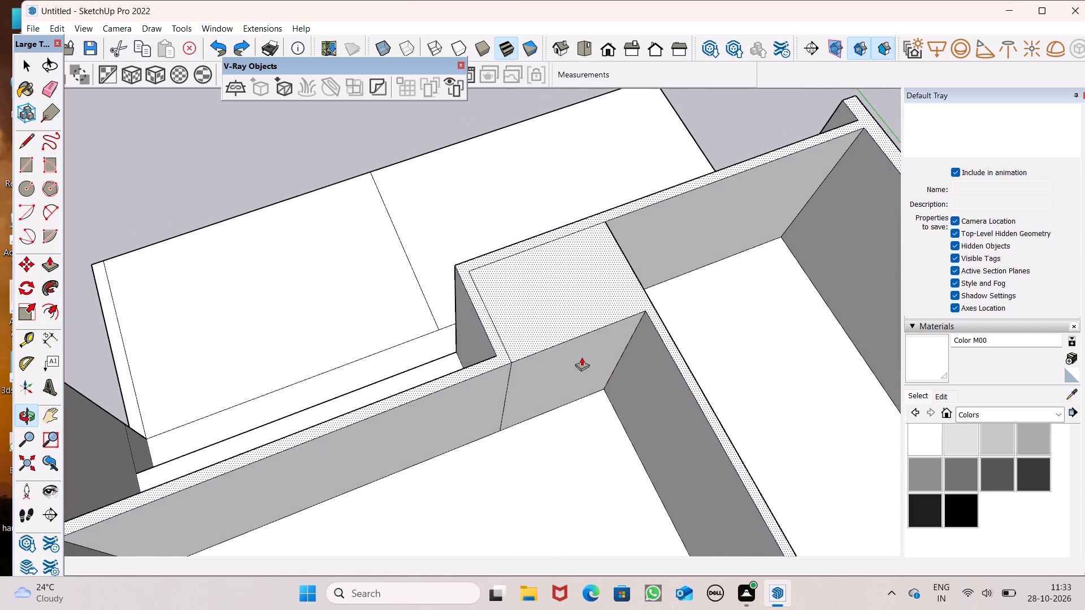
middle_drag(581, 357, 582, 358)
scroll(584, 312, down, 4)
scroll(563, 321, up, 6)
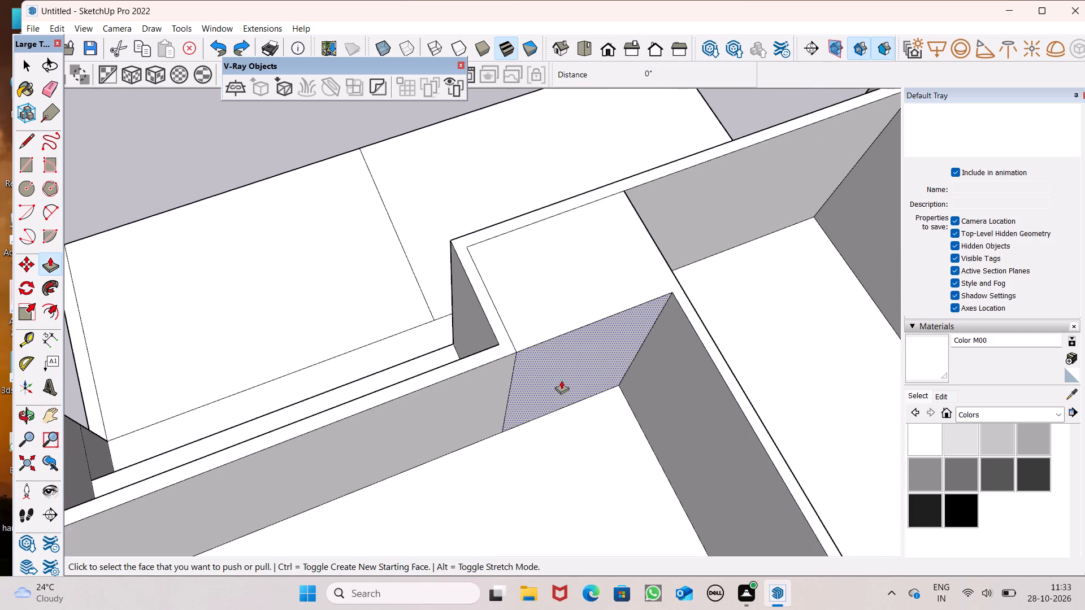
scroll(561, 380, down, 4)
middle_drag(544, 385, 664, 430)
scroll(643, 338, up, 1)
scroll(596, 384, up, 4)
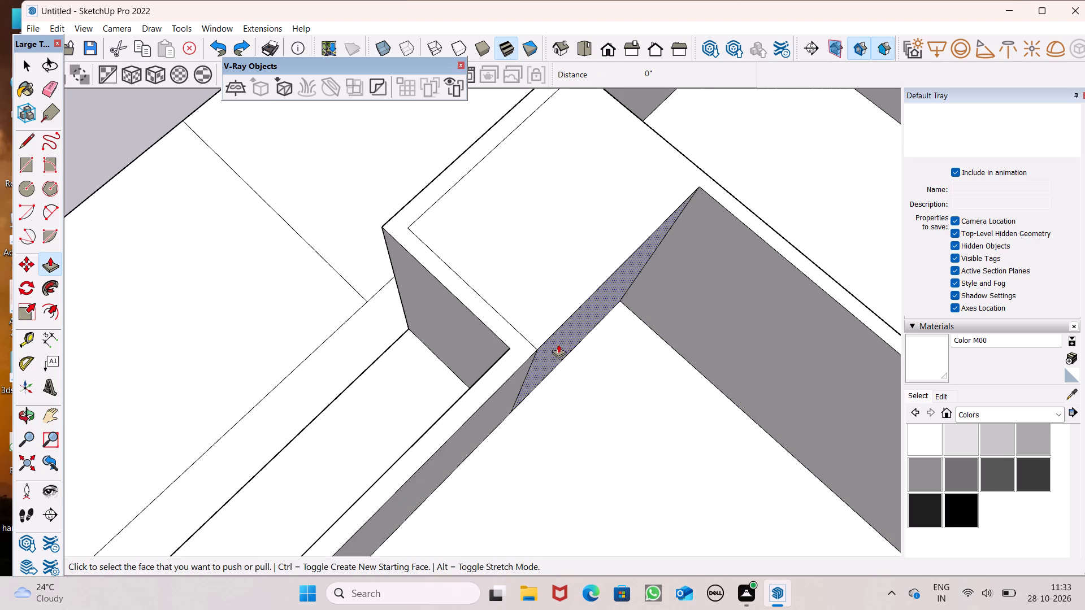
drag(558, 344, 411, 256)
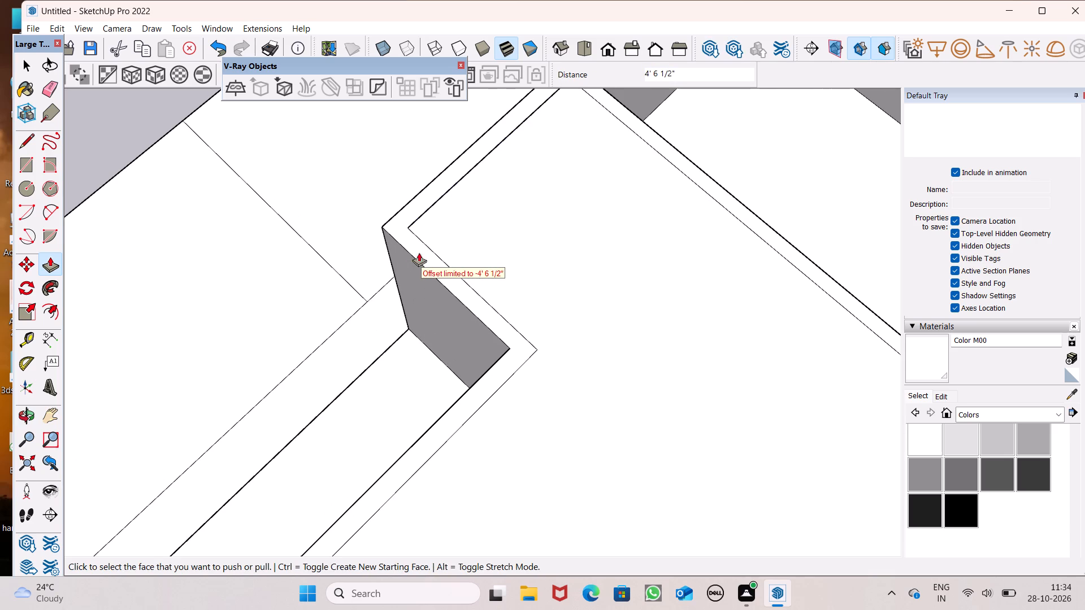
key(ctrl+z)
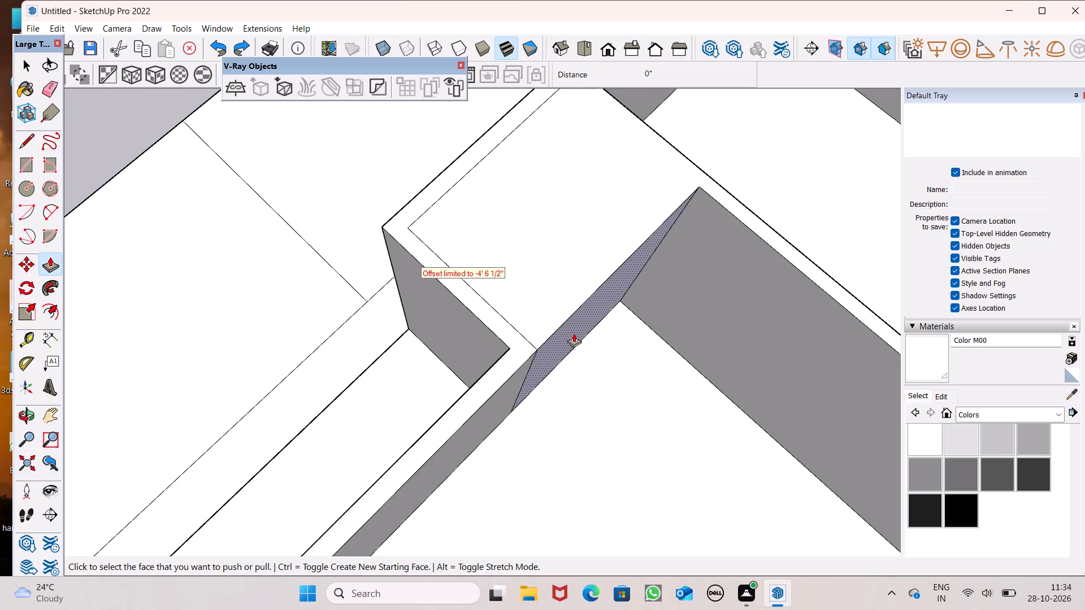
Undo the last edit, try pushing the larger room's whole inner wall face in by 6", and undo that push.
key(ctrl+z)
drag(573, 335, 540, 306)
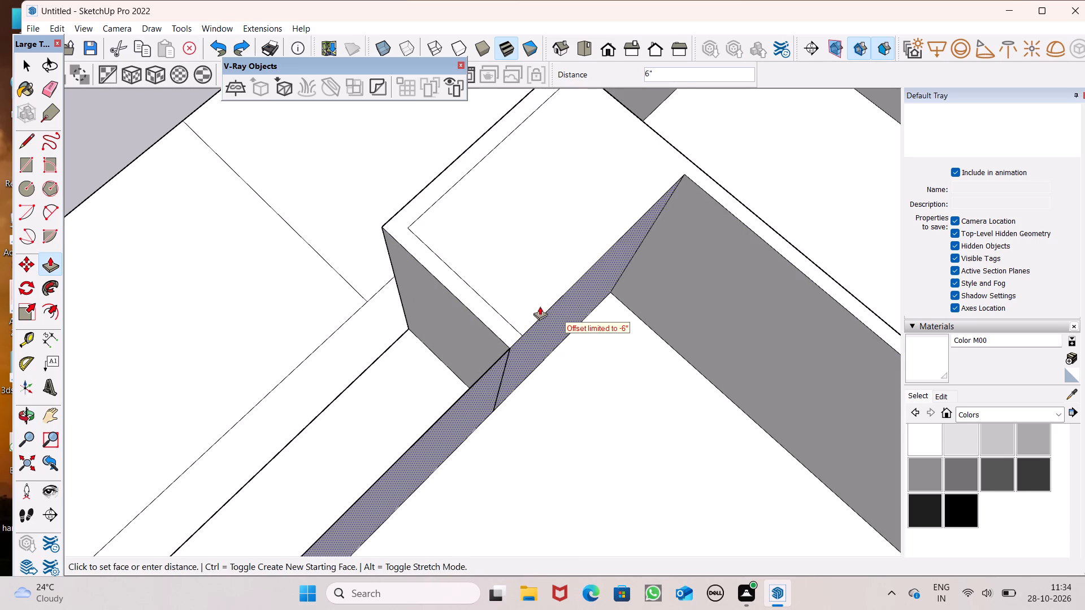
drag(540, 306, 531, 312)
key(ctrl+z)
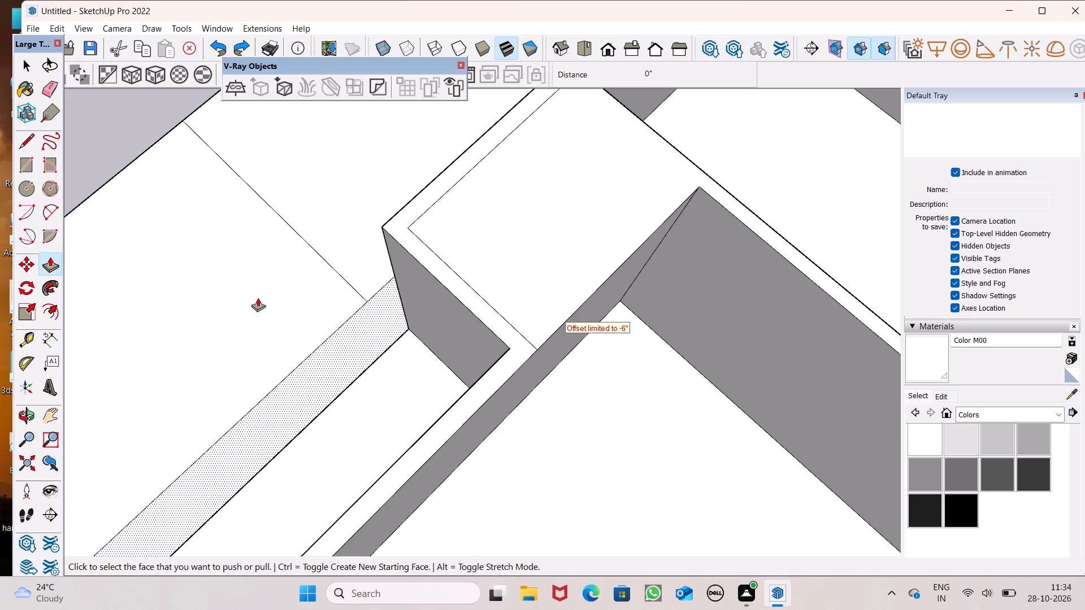
Draw a 10' vertical line down the larger room's inner wall face from the end of the block outline to the floor.
click(35, 140)
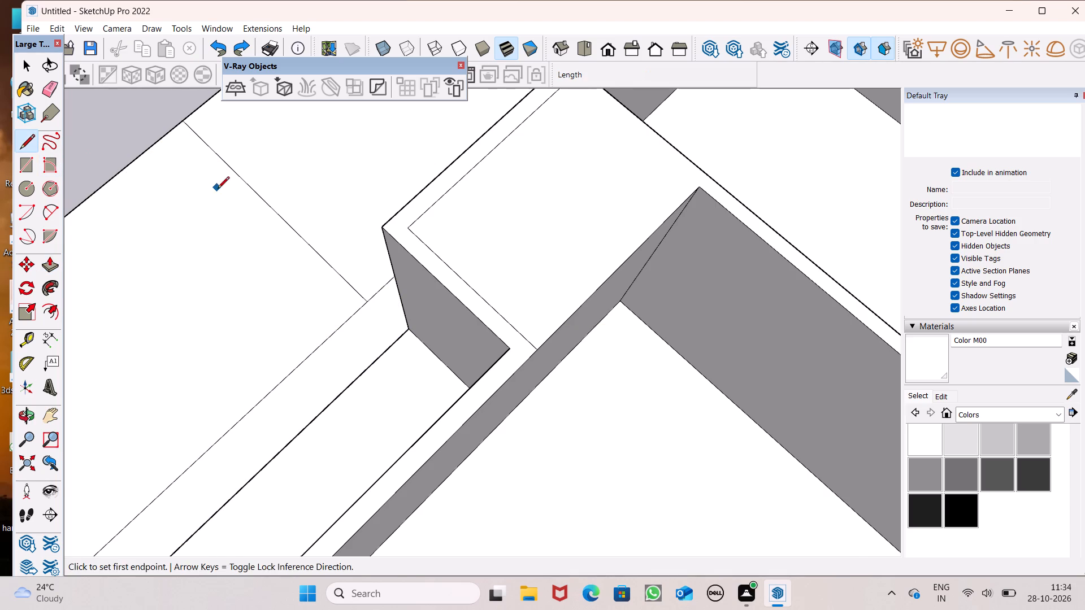
scroll(218, 189, down, 3)
middle_drag(334, 295, 192, 199)
scroll(432, 216, up, 4)
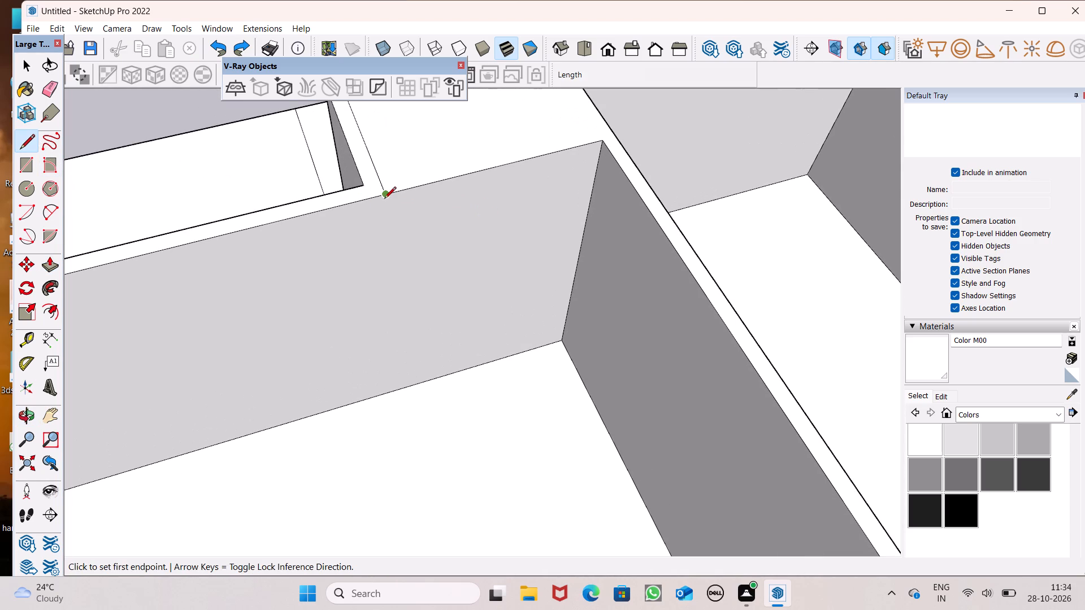
click(385, 198)
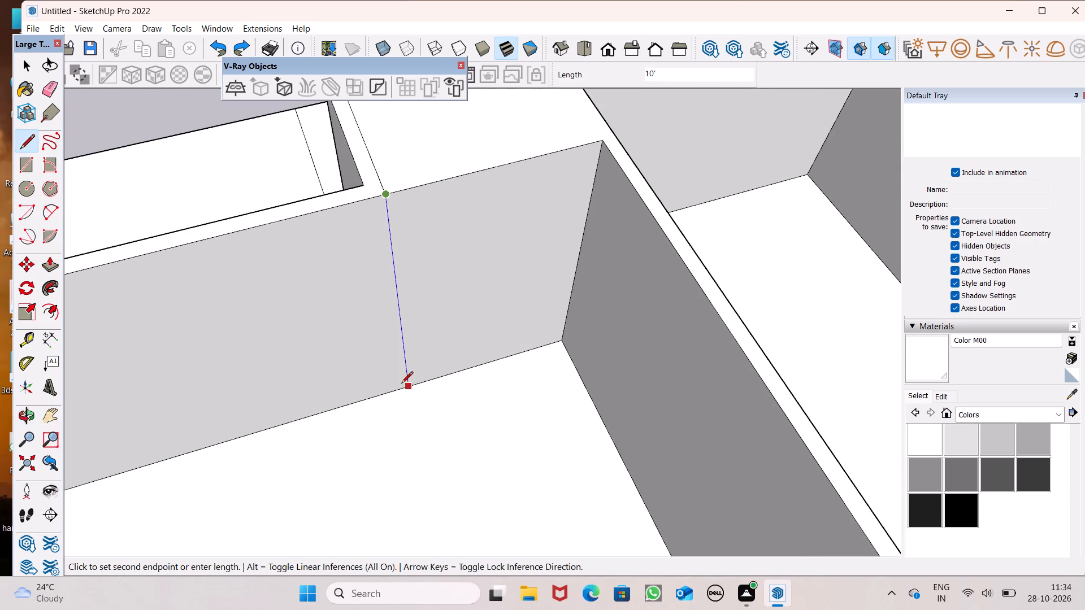
click(401, 384)
Push the divided-off inner wall section toward the block outline by 3' 8 7/16", followed by a further 10 1/16".
scroll(561, 371, down, 5)
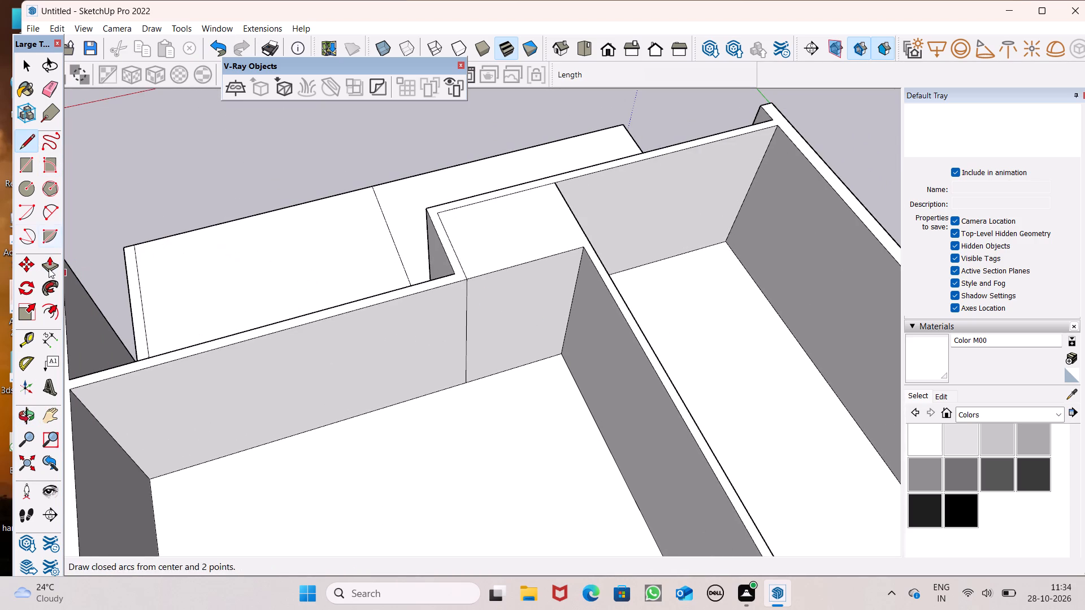
click(49, 268)
drag(516, 298, 517, 243)
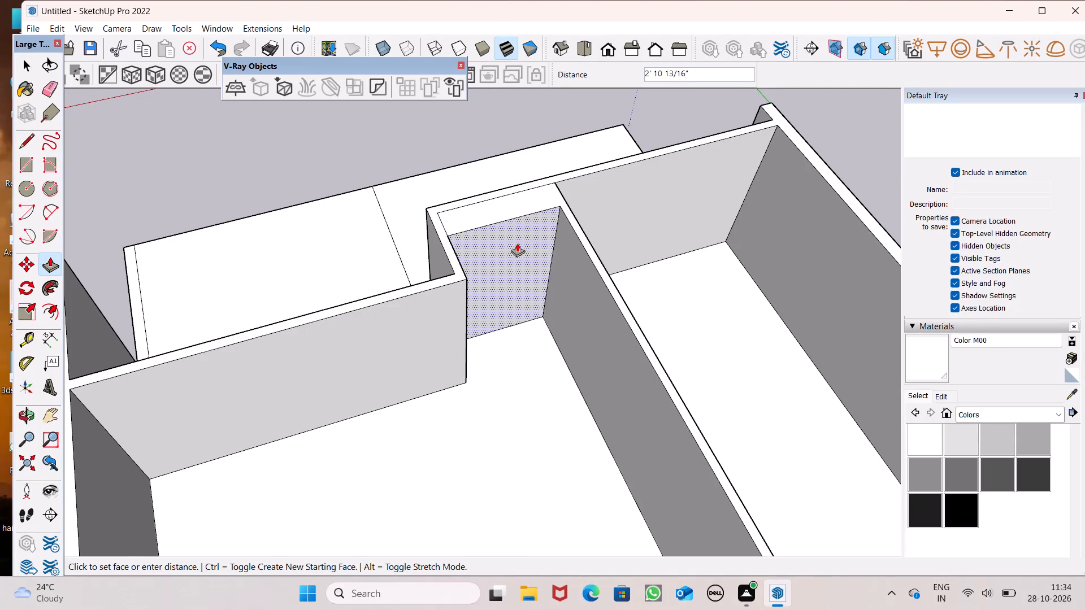
drag(517, 243, 523, 229)
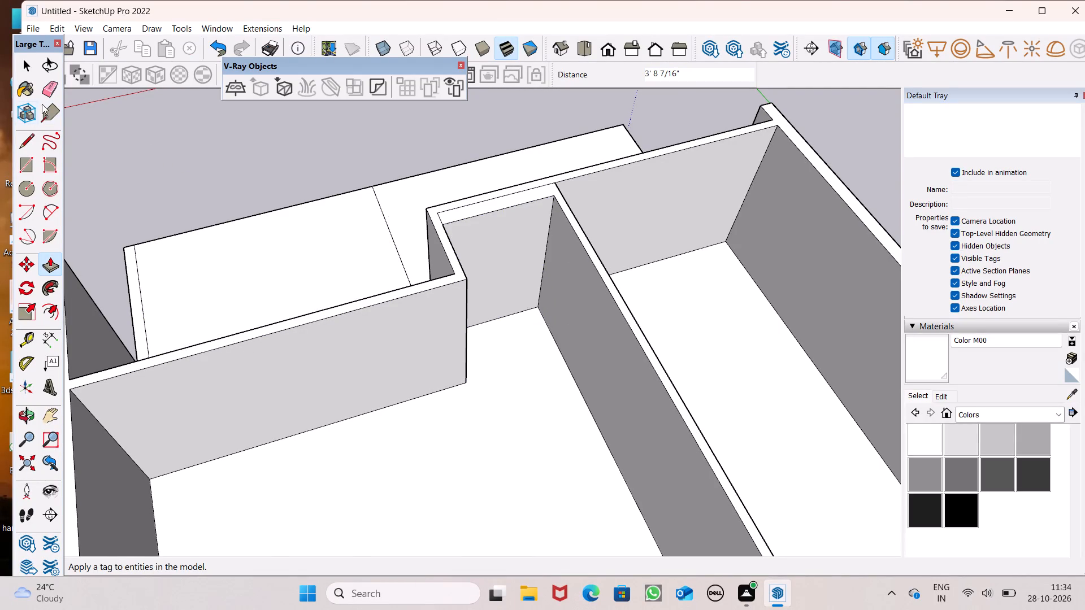
scroll(410, 189, up, 6)
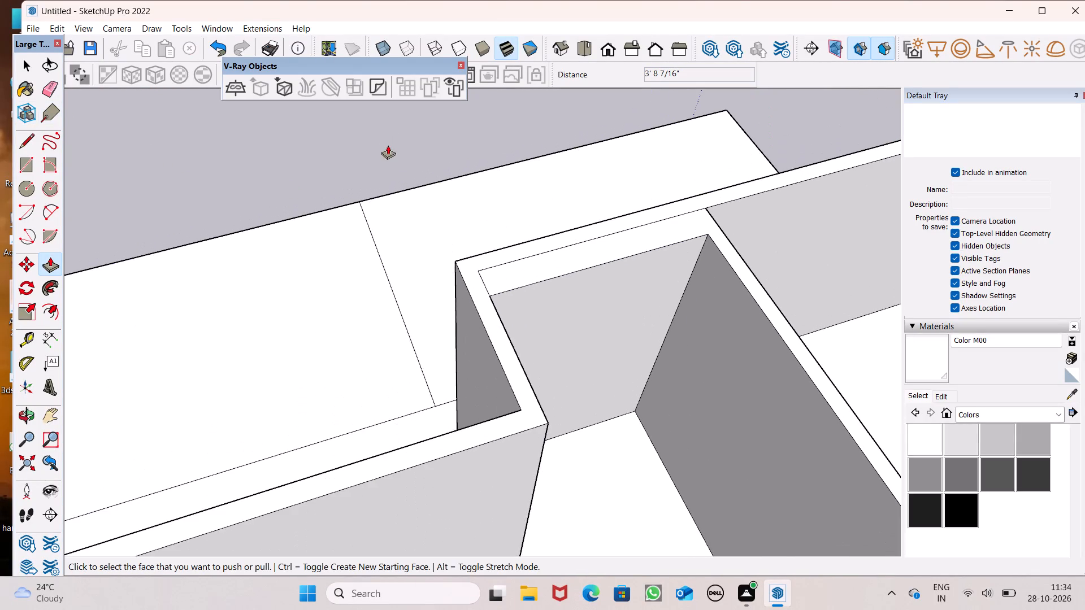
drag(581, 339, 553, 313)
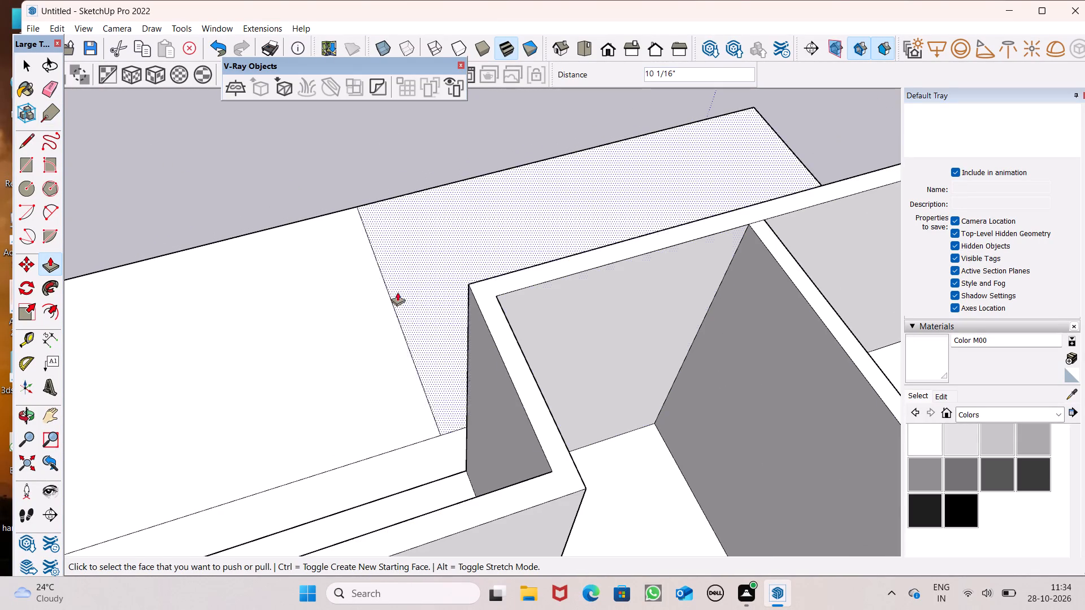
Examine the building's front walls, recess, raised base and platform from outside, dismissing the message notification.
scroll(236, 128, down, 7)
middle_drag(300, 210, 748, 224)
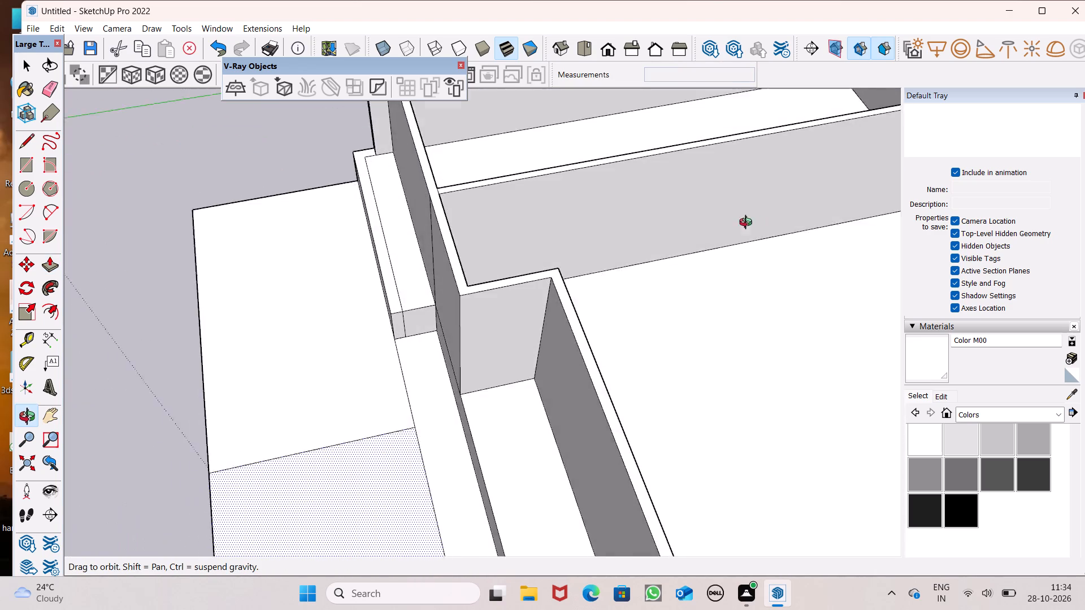
middle_drag(748, 224, 791, 204)
scroll(379, 217, down, 1)
middle_drag(362, 291, 679, 171)
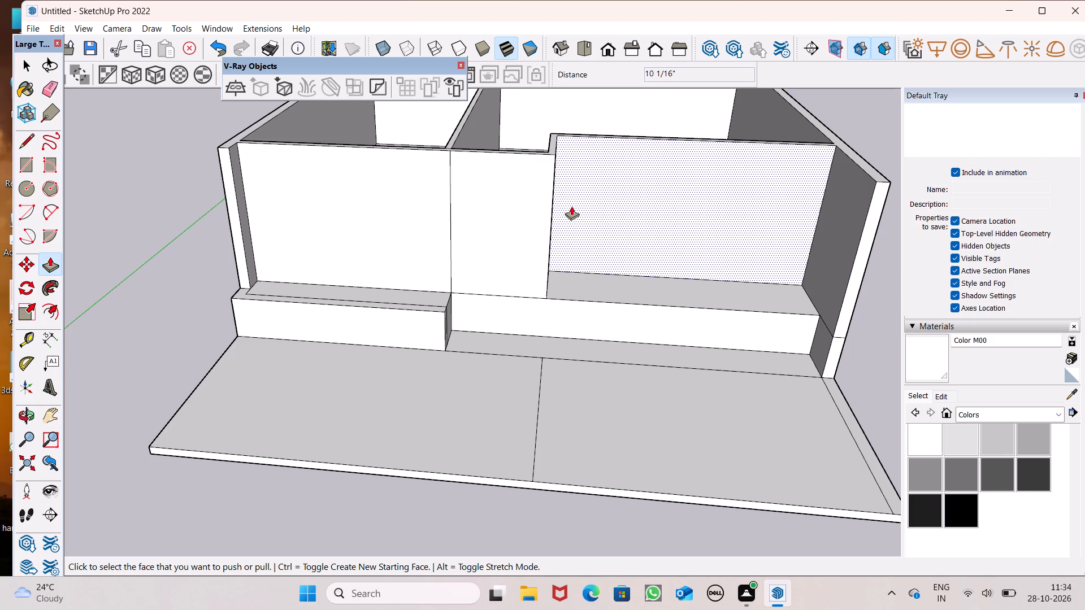
scroll(571, 206, down, 2)
scroll(506, 254, down, 3)
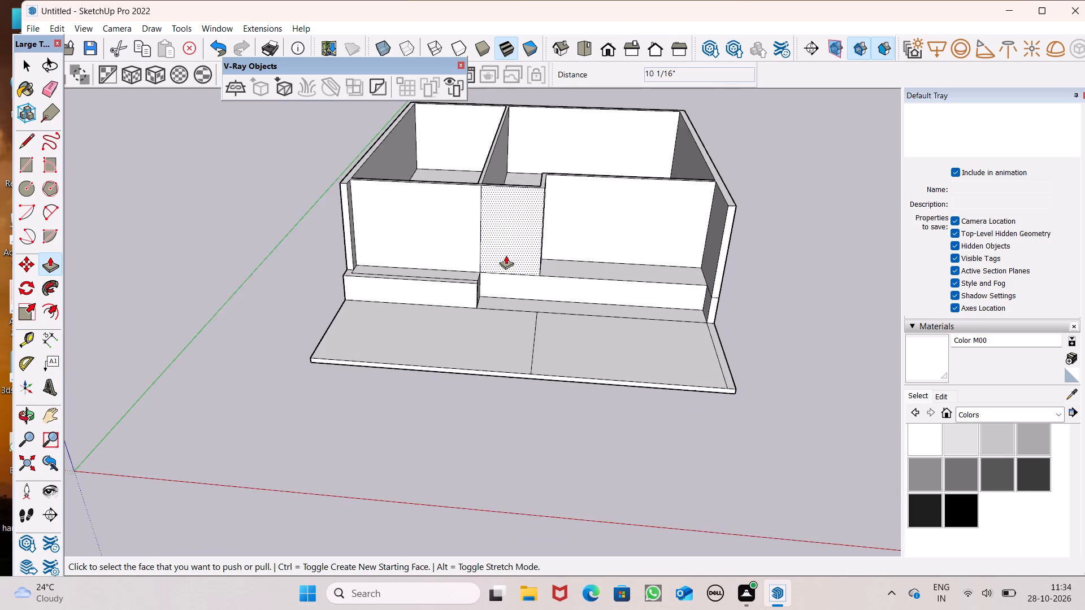
middle_drag(565, 349, 587, 446)
scroll(565, 349, up, 2)
scroll(468, 305, down, 2)
middle_drag(523, 339, 512, 386)
middle_drag(504, 321, 457, 363)
scroll(523, 301, up, 5)
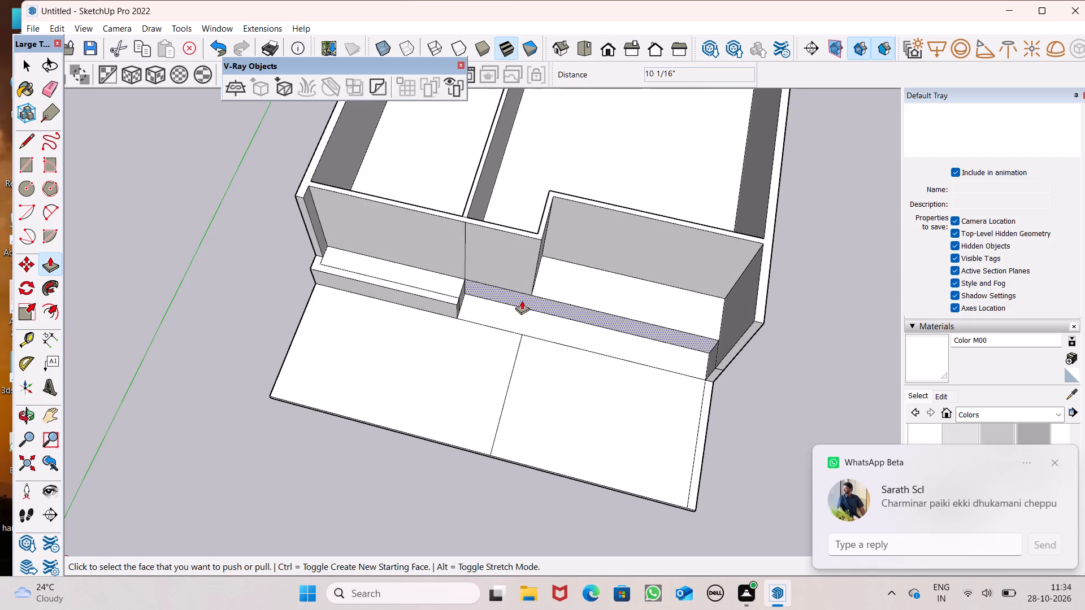
scroll(522, 300, up, 2)
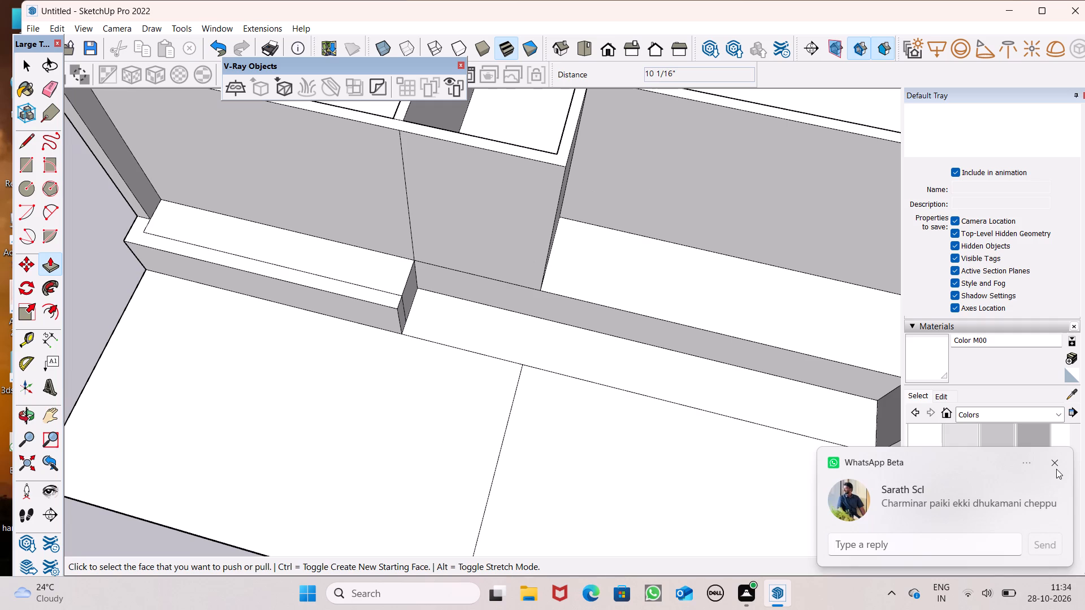
click(1053, 459)
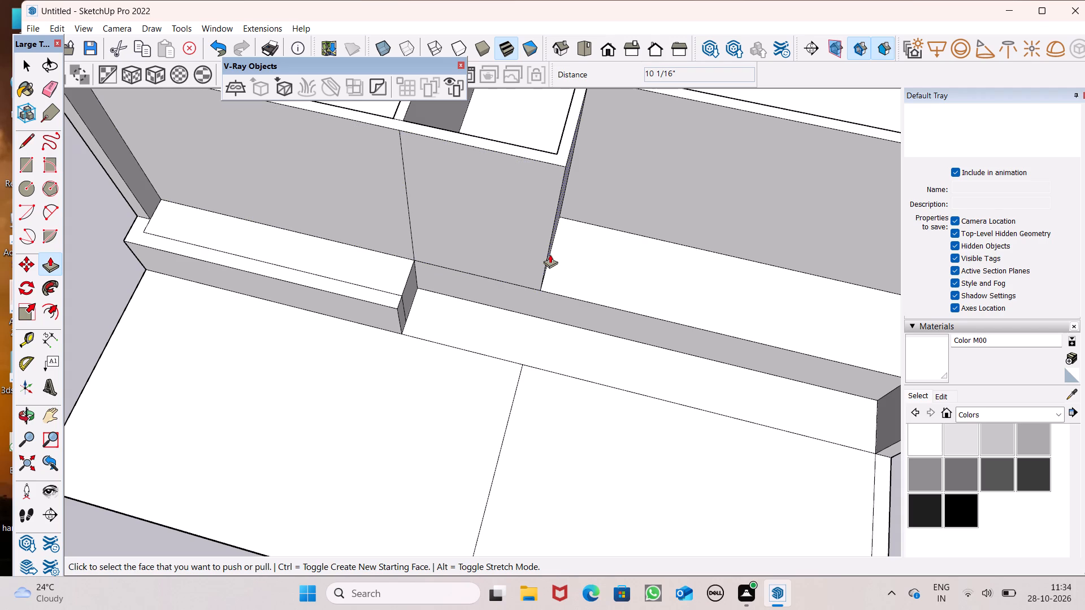
scroll(587, 246, down, 5)
scroll(494, 285, up, 6)
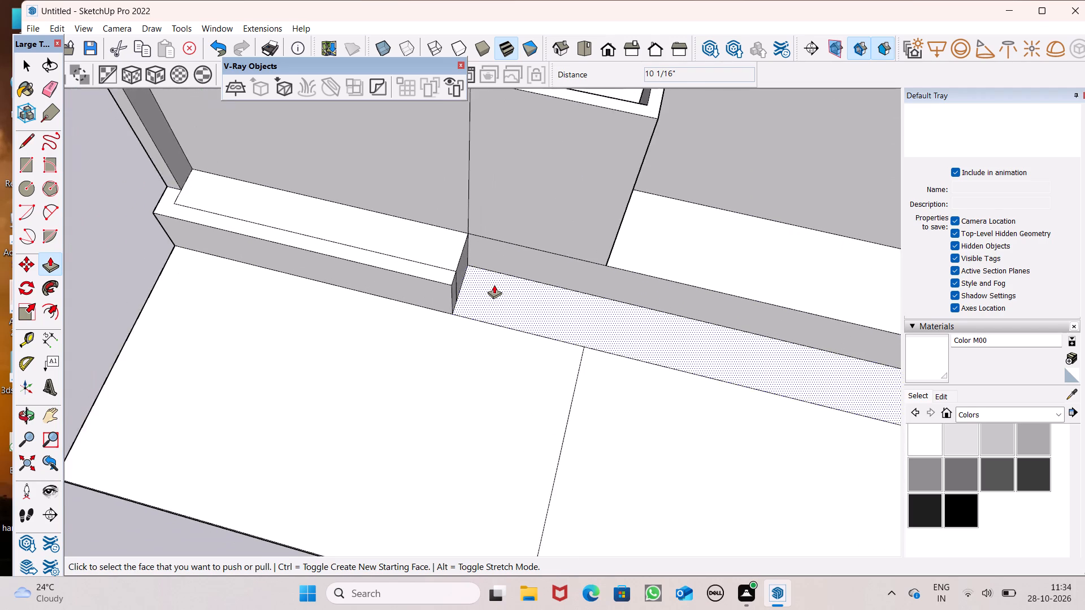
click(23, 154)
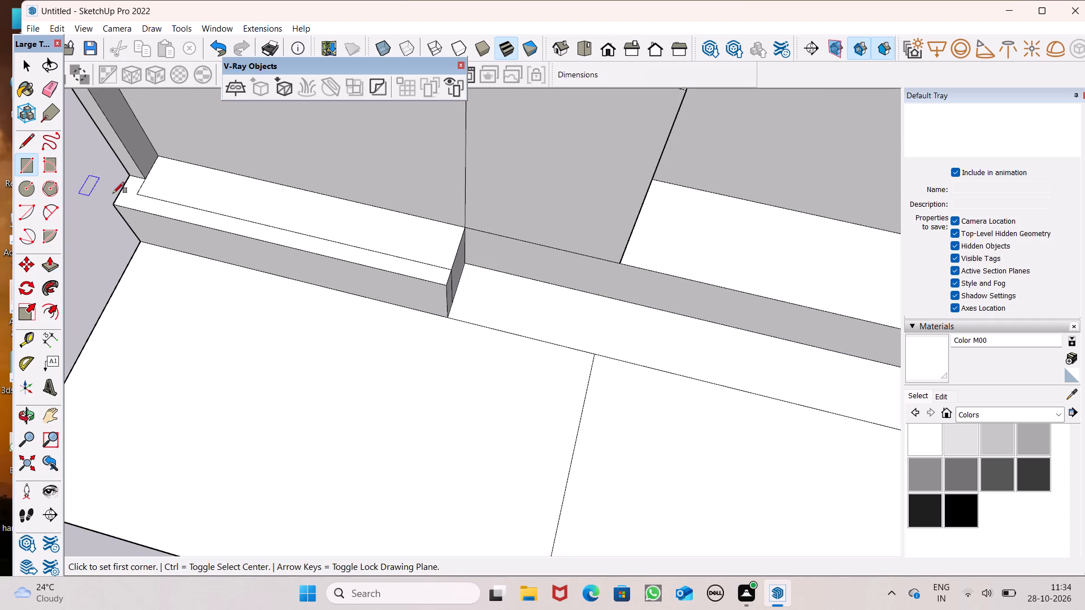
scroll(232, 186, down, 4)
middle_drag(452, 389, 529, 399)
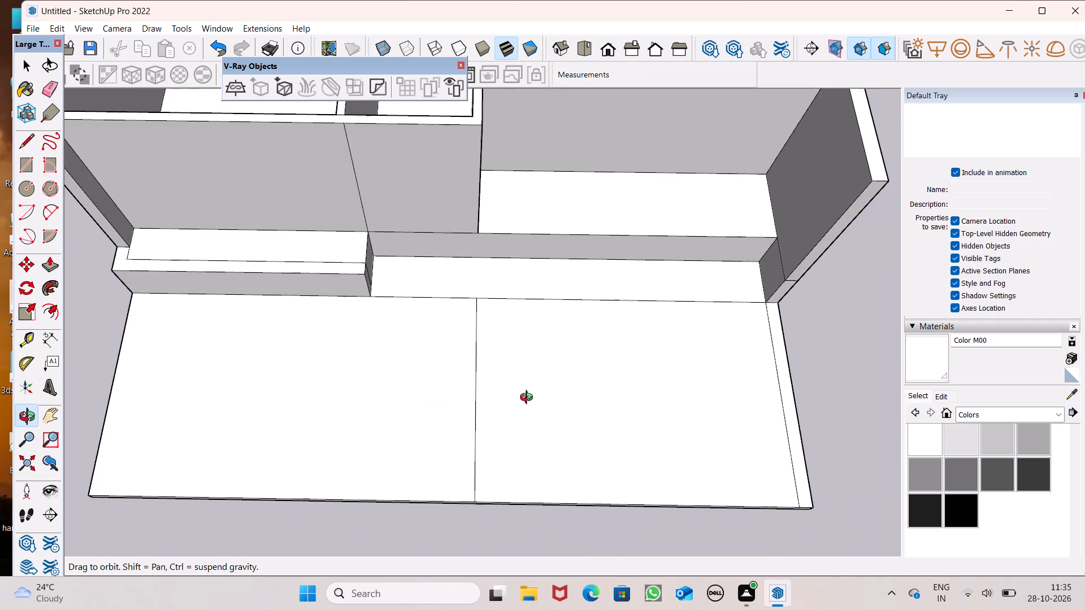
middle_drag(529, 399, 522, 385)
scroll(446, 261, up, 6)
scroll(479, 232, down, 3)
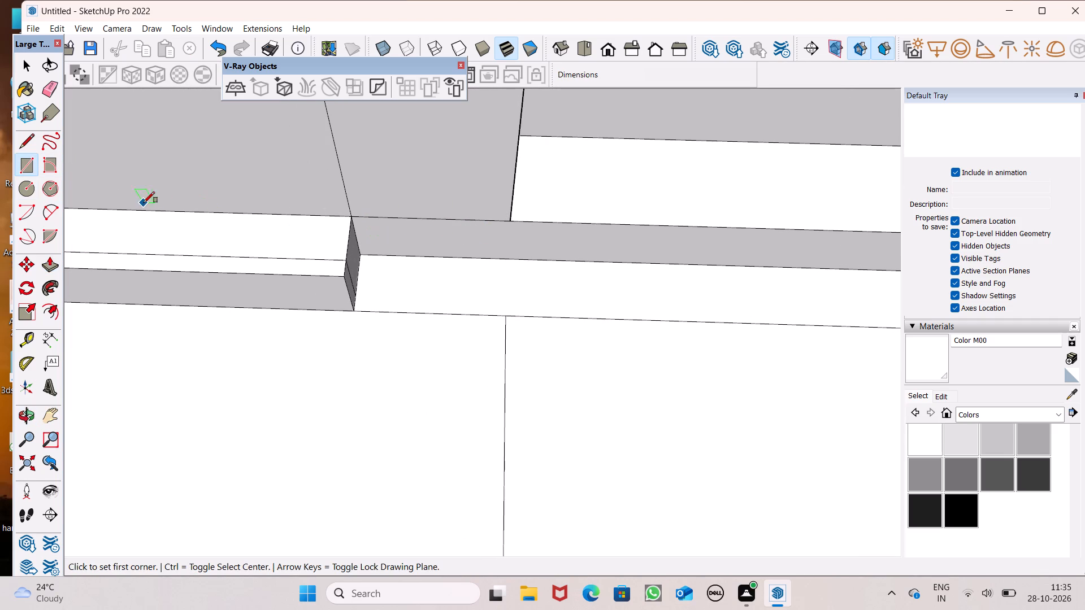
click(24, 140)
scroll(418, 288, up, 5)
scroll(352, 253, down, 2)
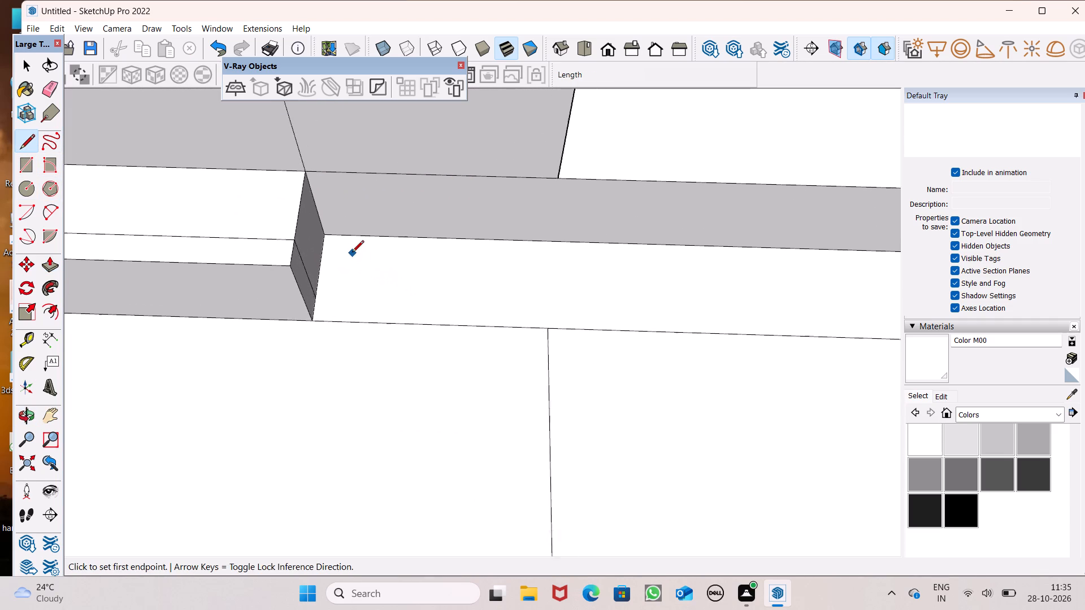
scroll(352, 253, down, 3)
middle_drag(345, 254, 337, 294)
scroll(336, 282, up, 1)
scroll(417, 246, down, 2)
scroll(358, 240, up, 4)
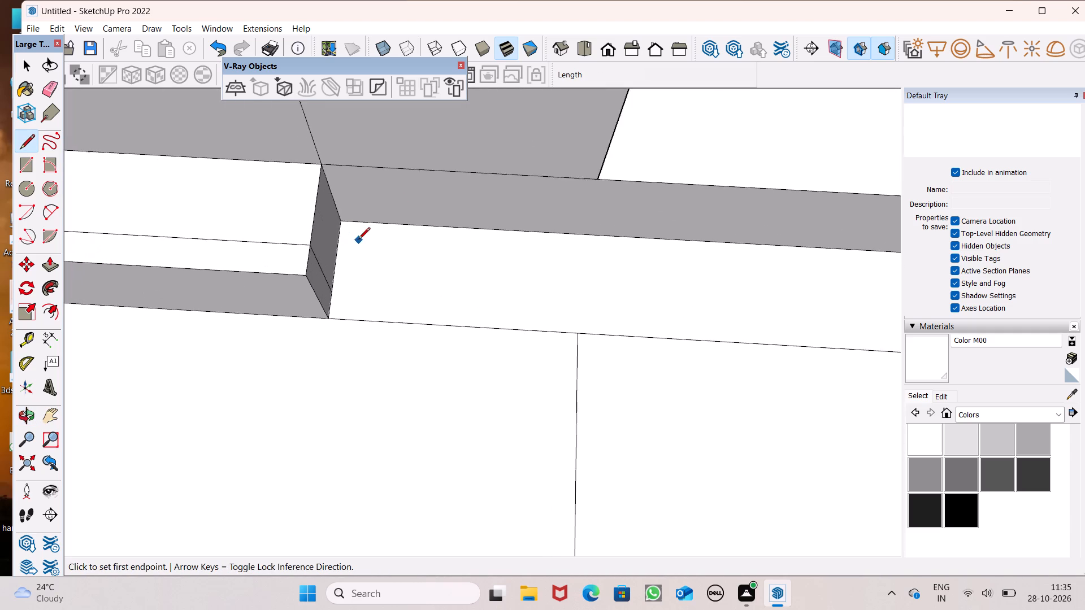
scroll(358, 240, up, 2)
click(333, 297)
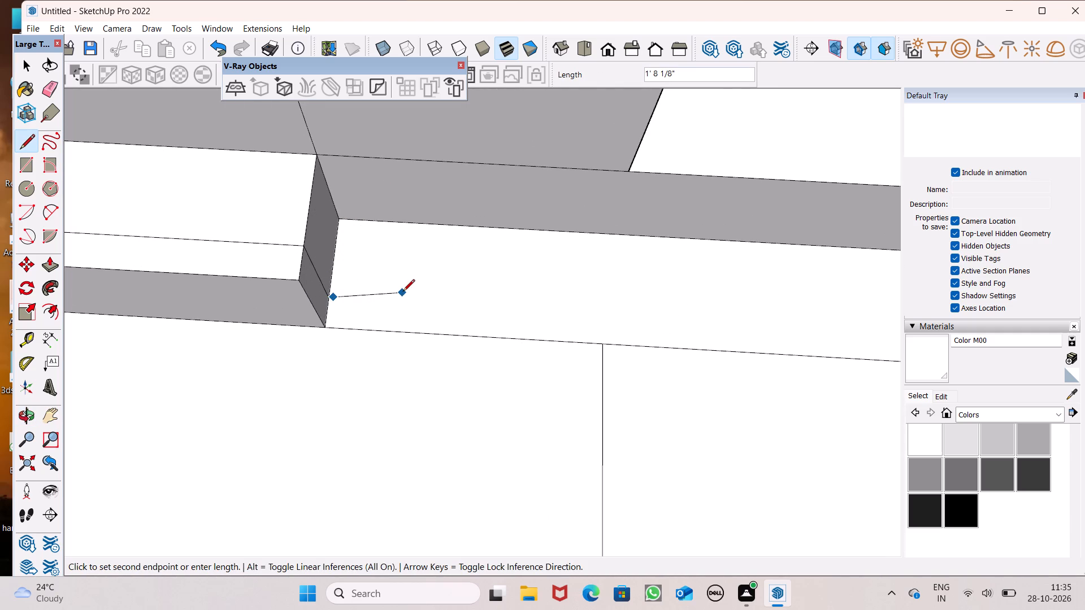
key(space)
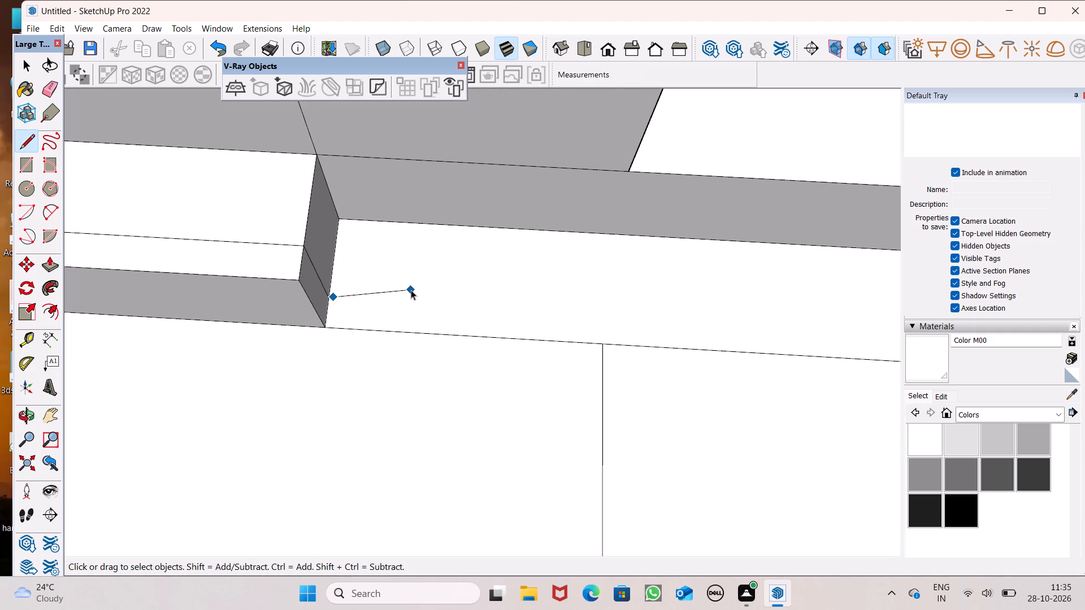
Draw two connected lines on the low strip before the base, outlining a small rectangle between the raised block's side and the base's front face.
click(29, 142)
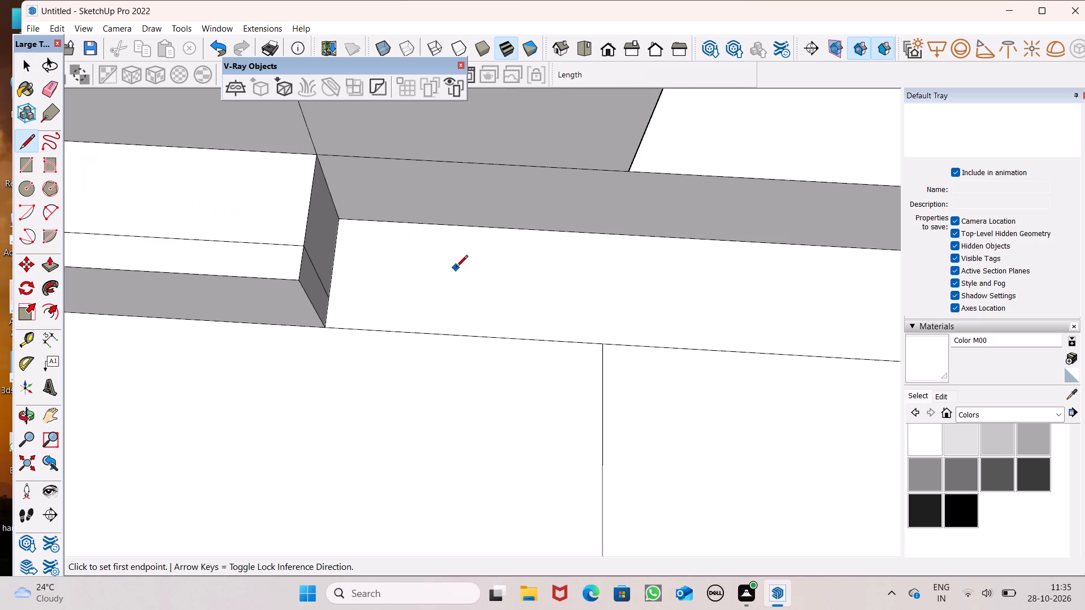
scroll(471, 249, down, 2)
scroll(346, 238, up, 7)
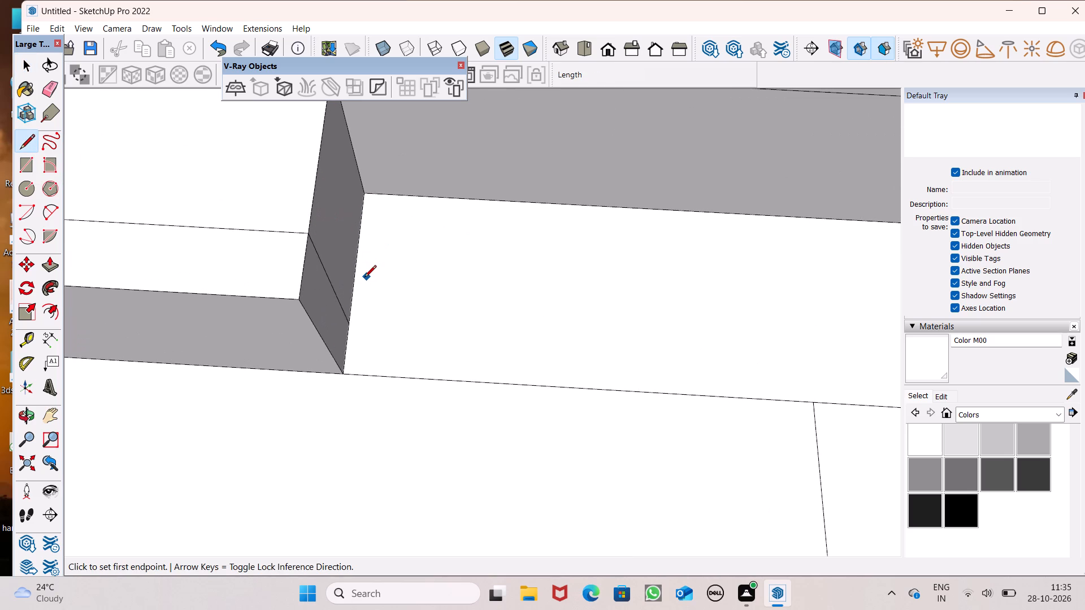
click(352, 274)
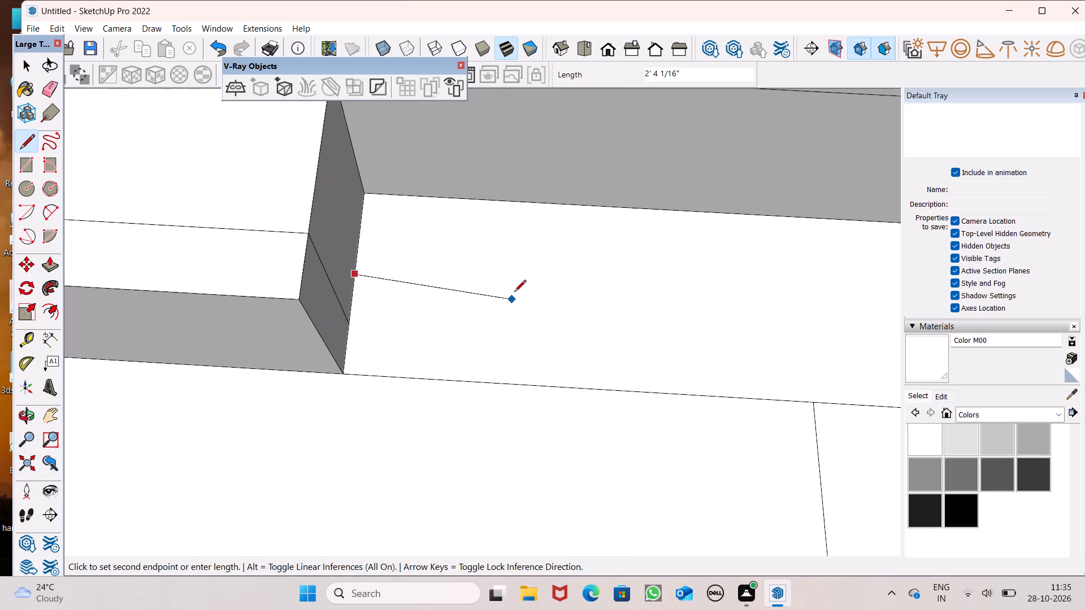
drag(457, 276, 457, 269)
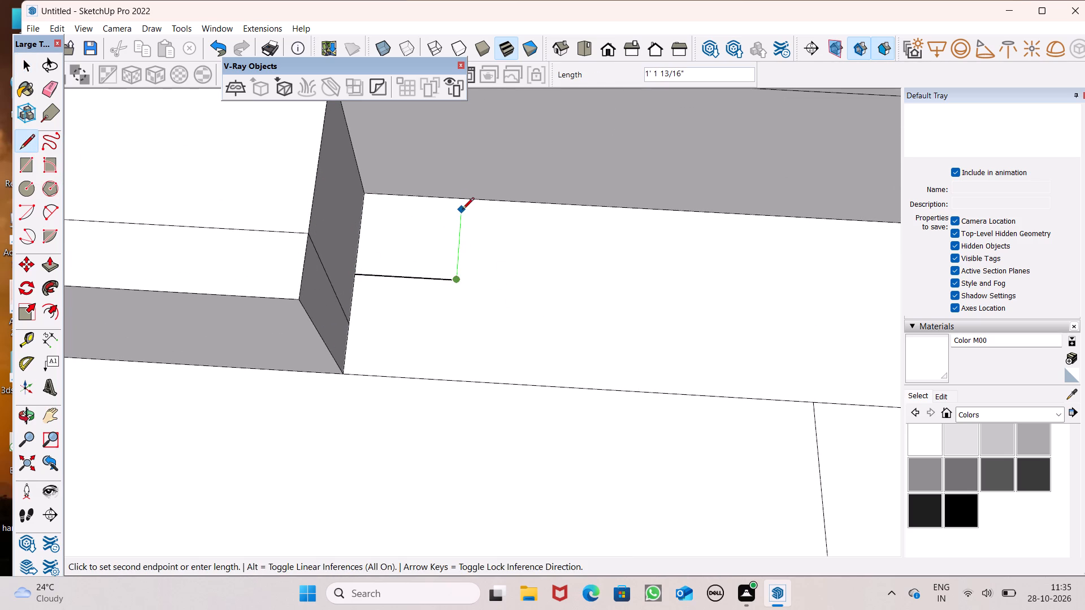
click(459, 196)
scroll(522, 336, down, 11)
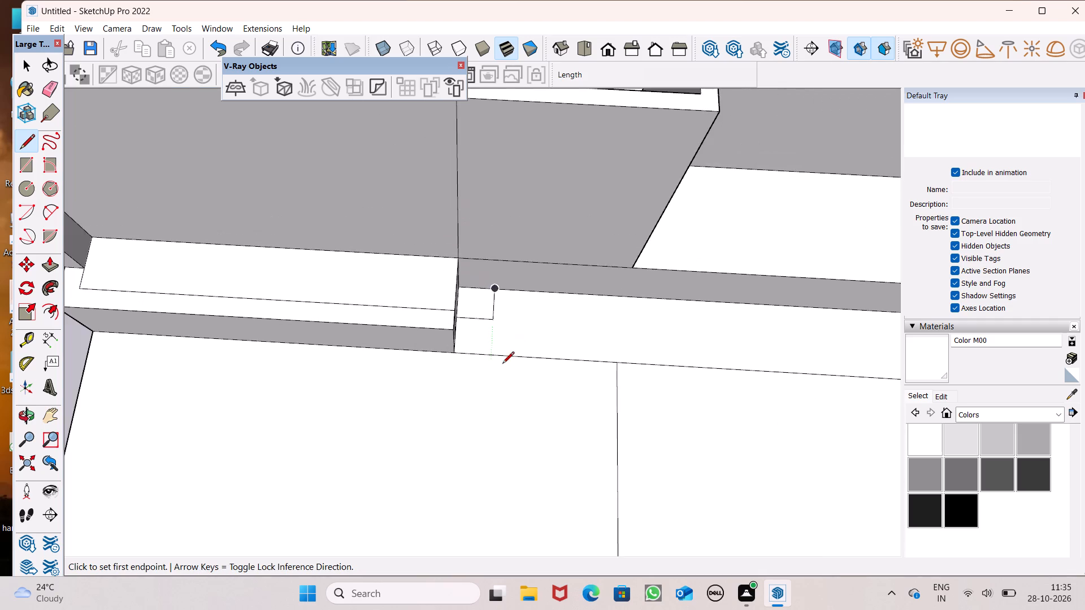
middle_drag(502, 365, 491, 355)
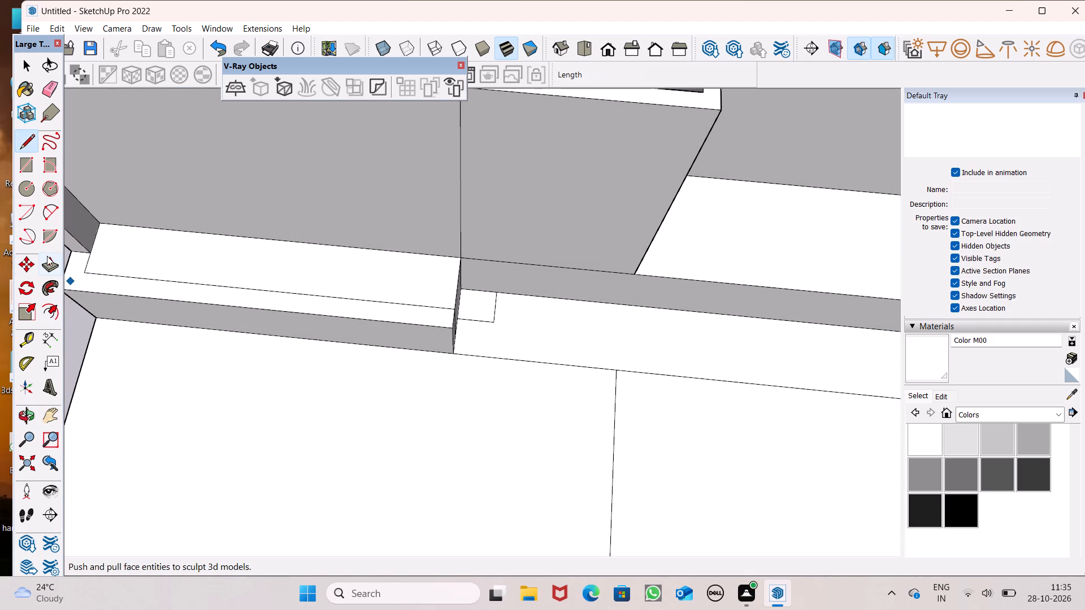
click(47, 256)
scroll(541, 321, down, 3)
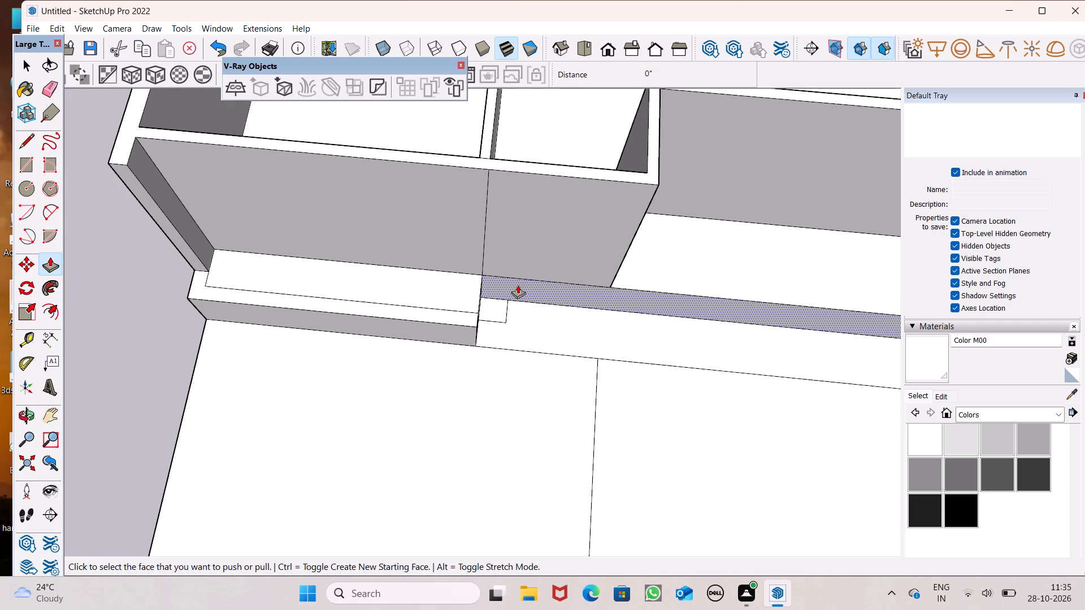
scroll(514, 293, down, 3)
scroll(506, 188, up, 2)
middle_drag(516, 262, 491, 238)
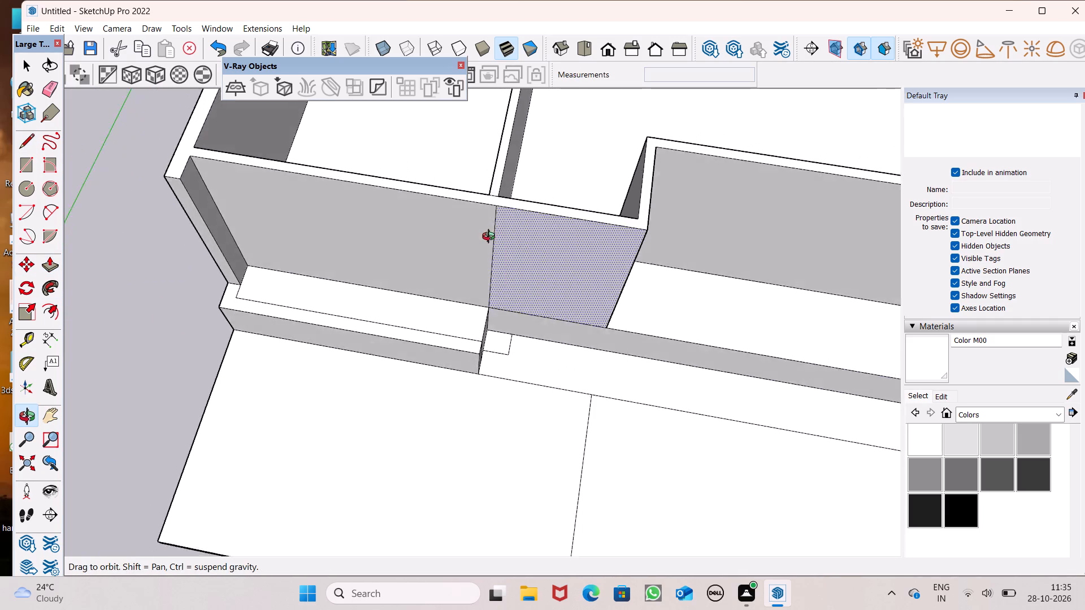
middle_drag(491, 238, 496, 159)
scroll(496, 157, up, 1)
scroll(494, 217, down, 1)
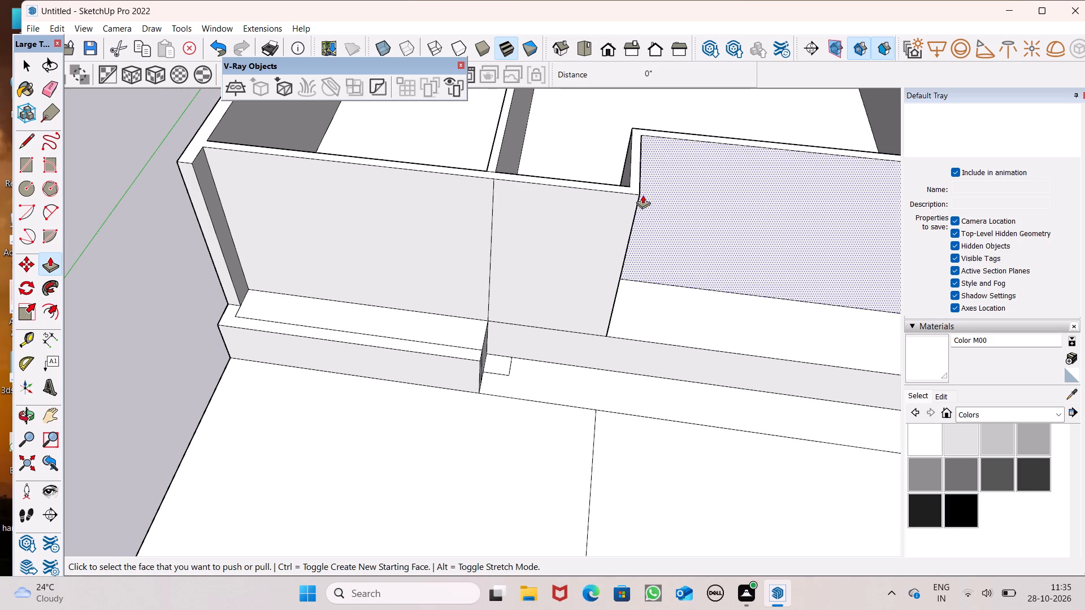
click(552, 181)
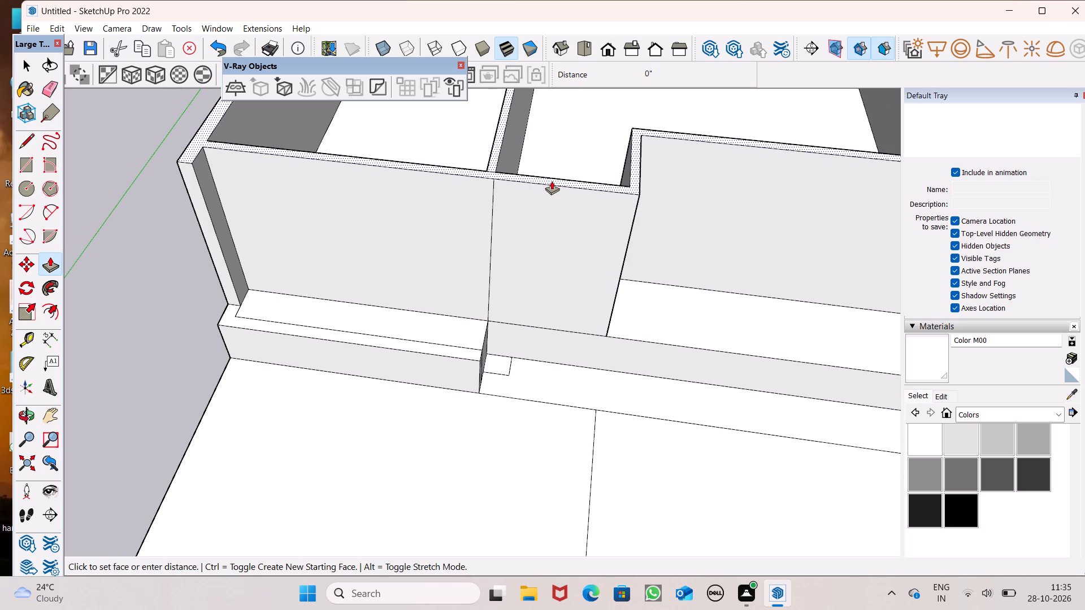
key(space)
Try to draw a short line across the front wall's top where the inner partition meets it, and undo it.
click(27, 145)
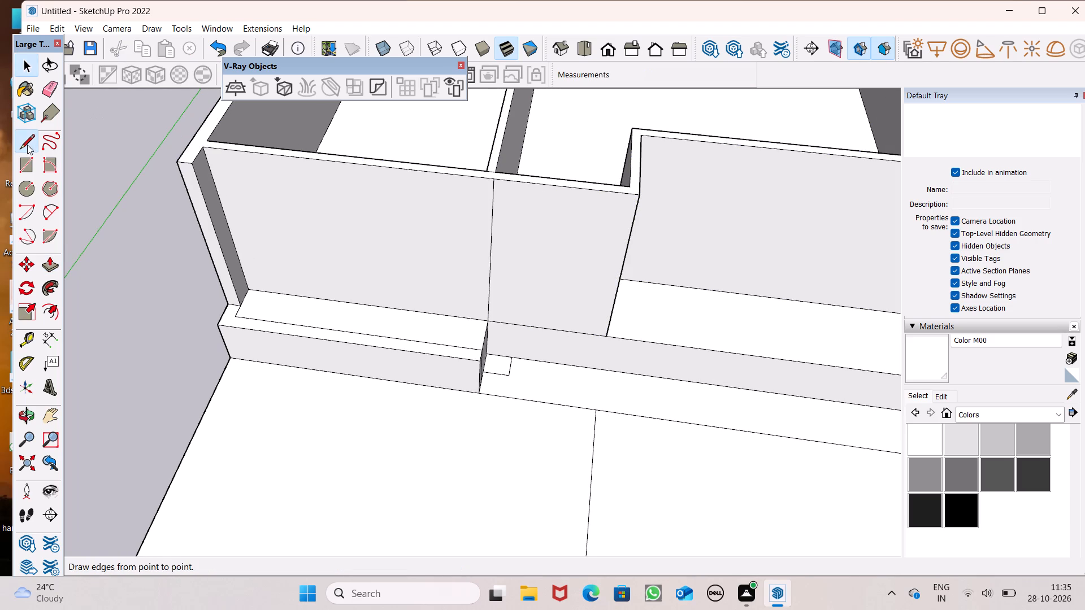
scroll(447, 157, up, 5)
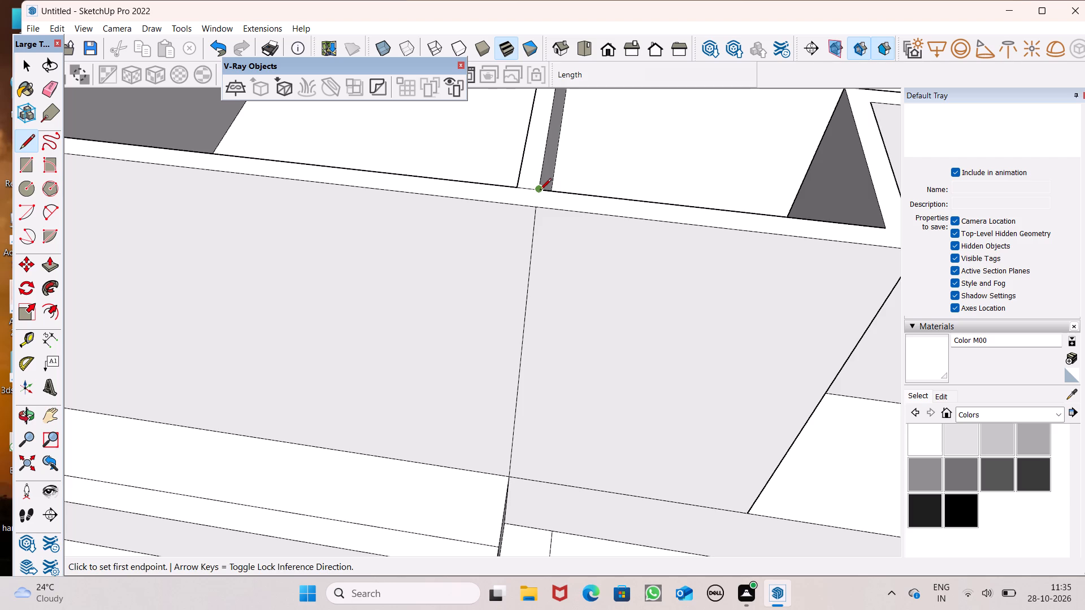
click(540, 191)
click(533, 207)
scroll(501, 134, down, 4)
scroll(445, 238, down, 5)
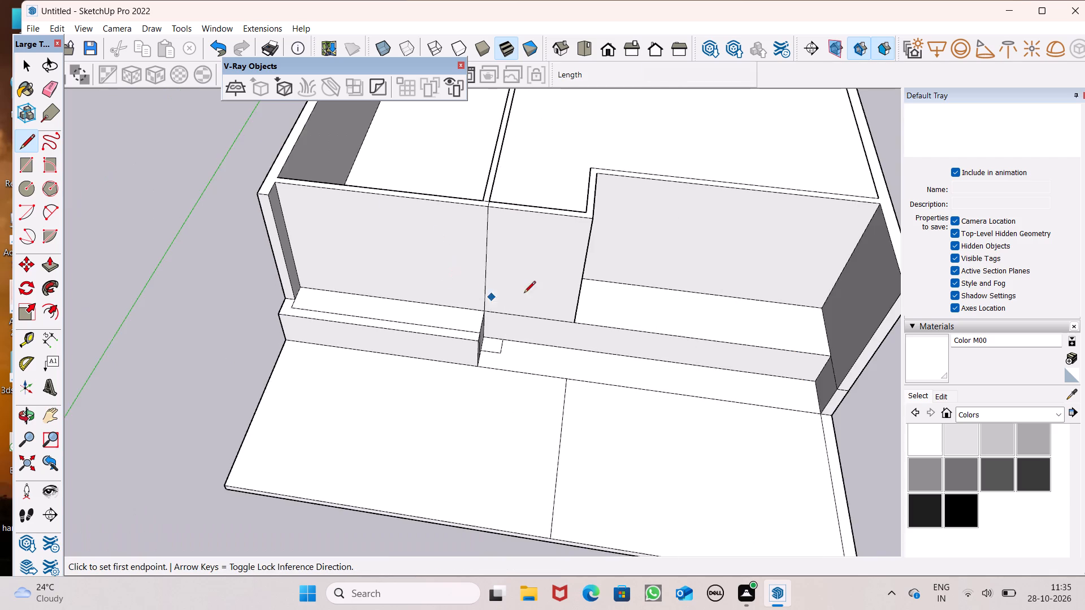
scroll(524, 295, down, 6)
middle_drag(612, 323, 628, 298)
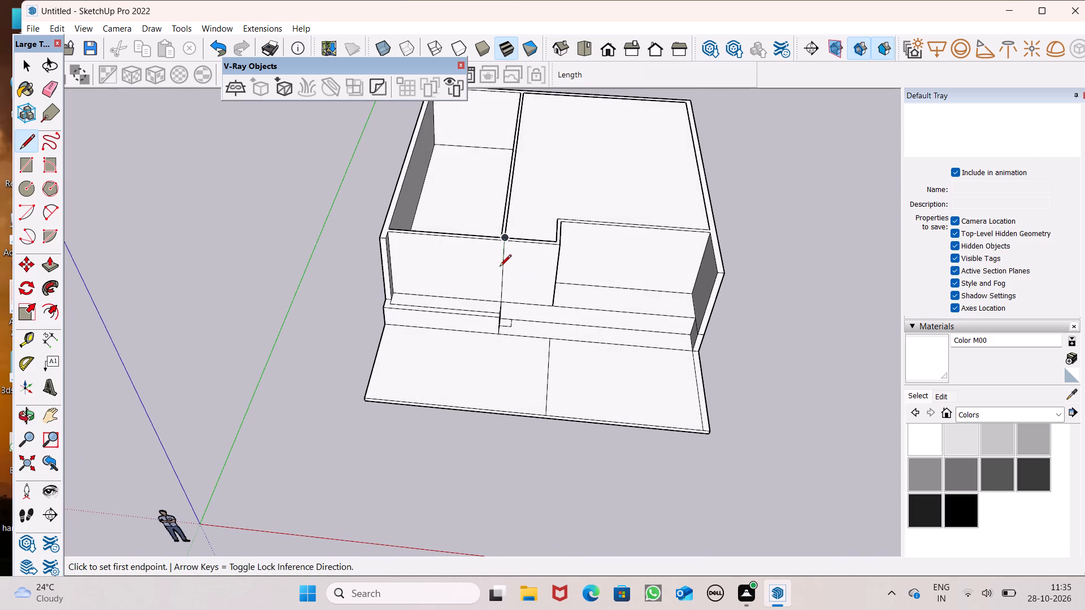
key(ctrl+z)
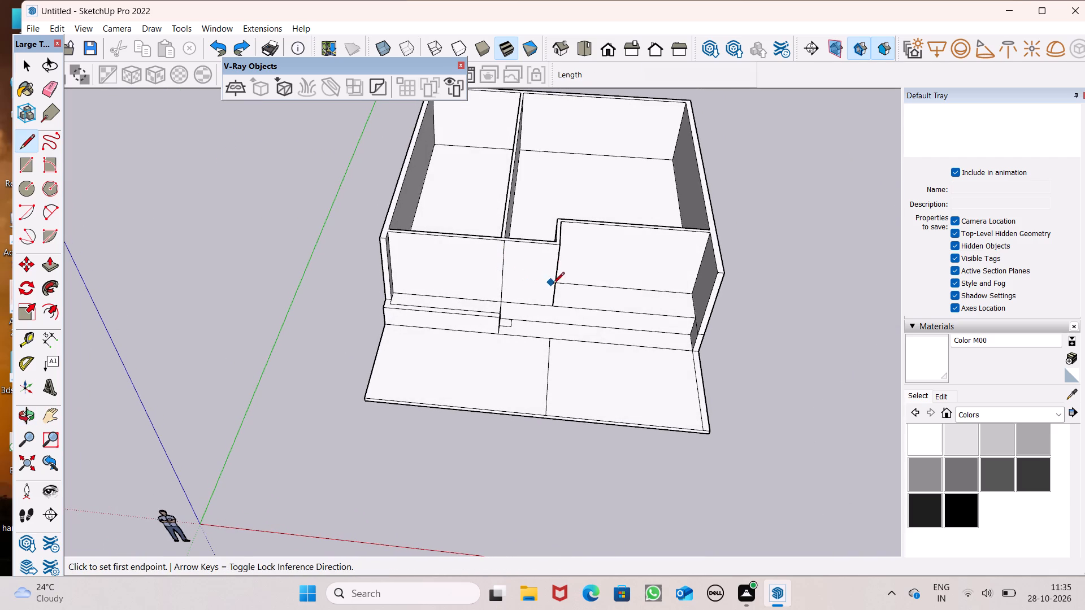
Push/Pull the small rectangle beside the raised block up 13' to the wall-top level to form a pillar.
middle_drag(560, 304, 393, 277)
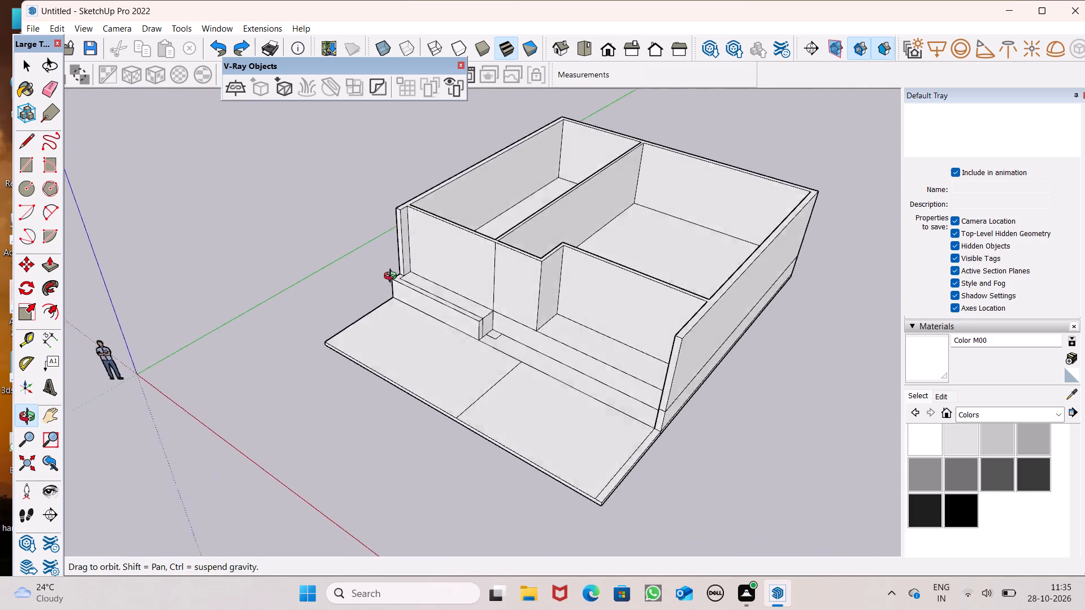
middle_drag(393, 277, 690, 259)
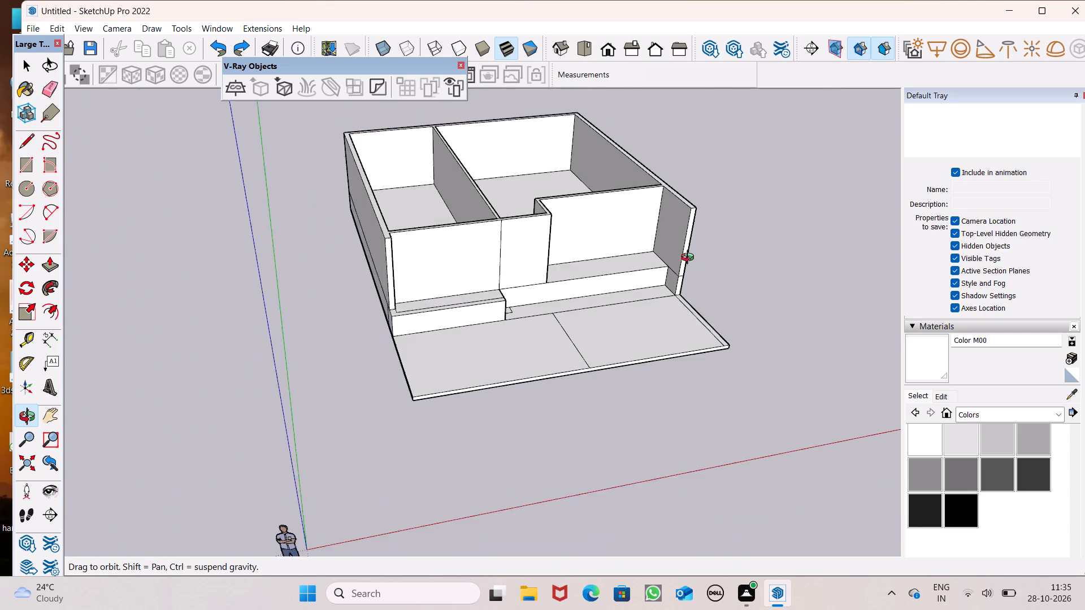
middle_drag(690, 259, 430, 337)
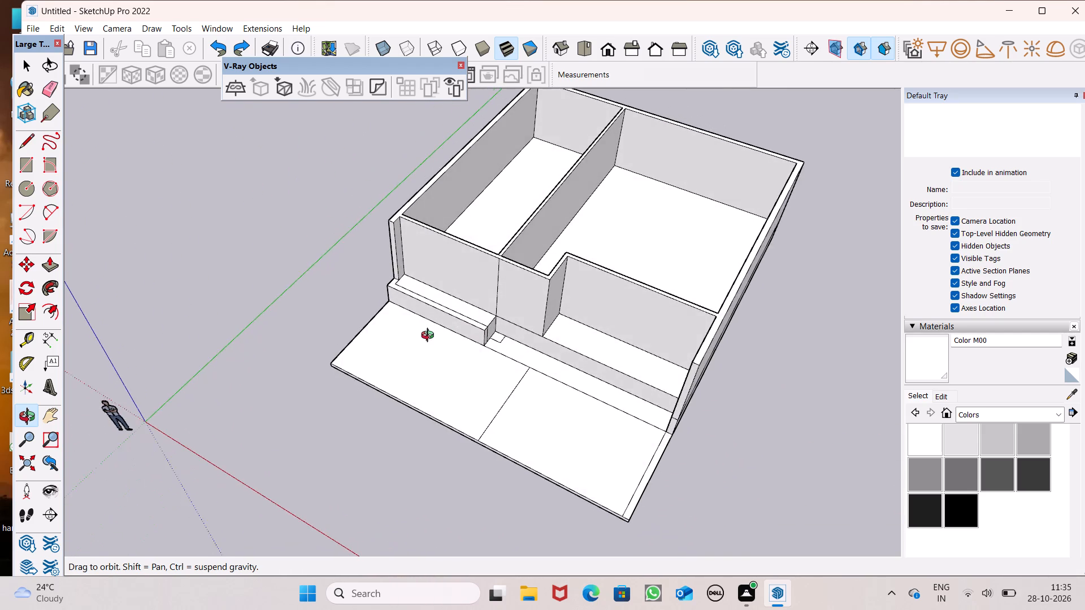
middle_drag(430, 337, 520, 298)
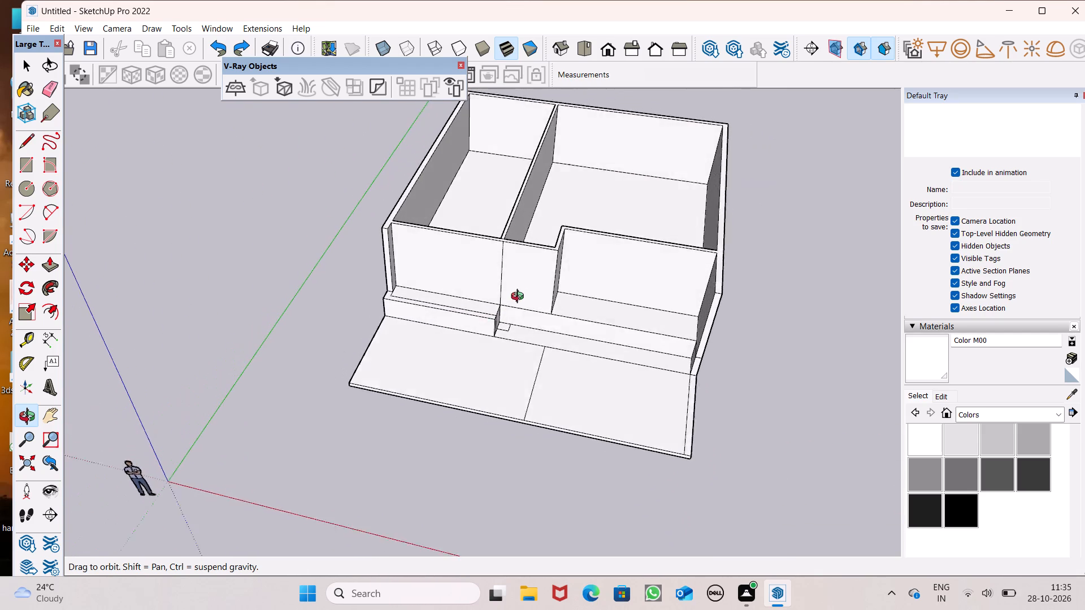
middle_drag(520, 298, 528, 290)
scroll(497, 279, up, 1)
scroll(279, 248, up, 1)
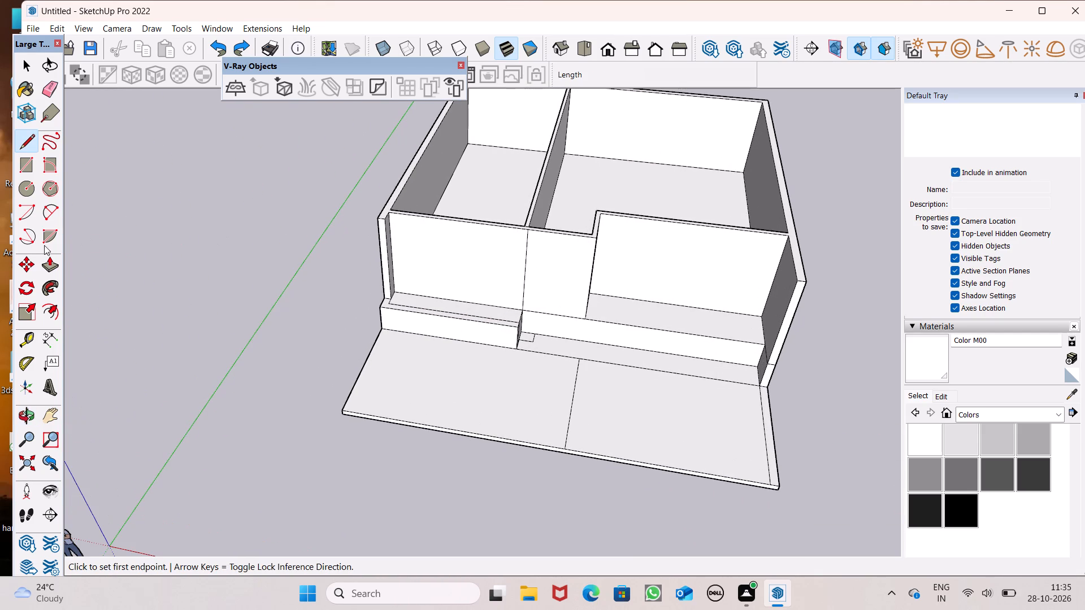
click(44, 263)
scroll(525, 270, up, 7)
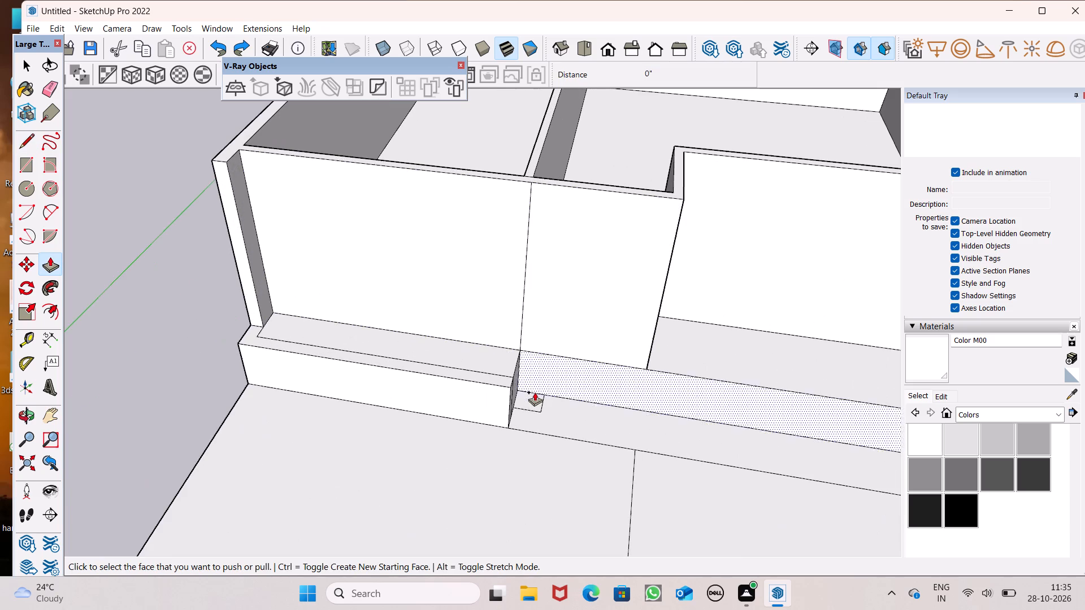
drag(526, 396, 574, 186)
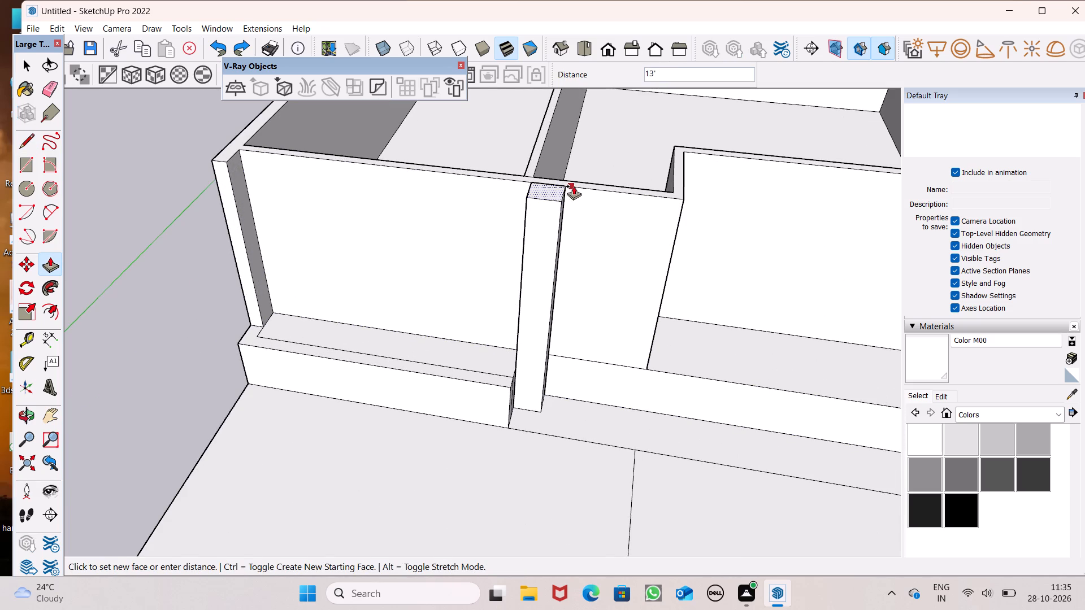
drag(574, 186, 574, 185)
Examine the pillar against the front walls, recess, raised block and rooms from several angles.
scroll(414, 190, down, 3)
middle_drag(430, 278, 431, 187)
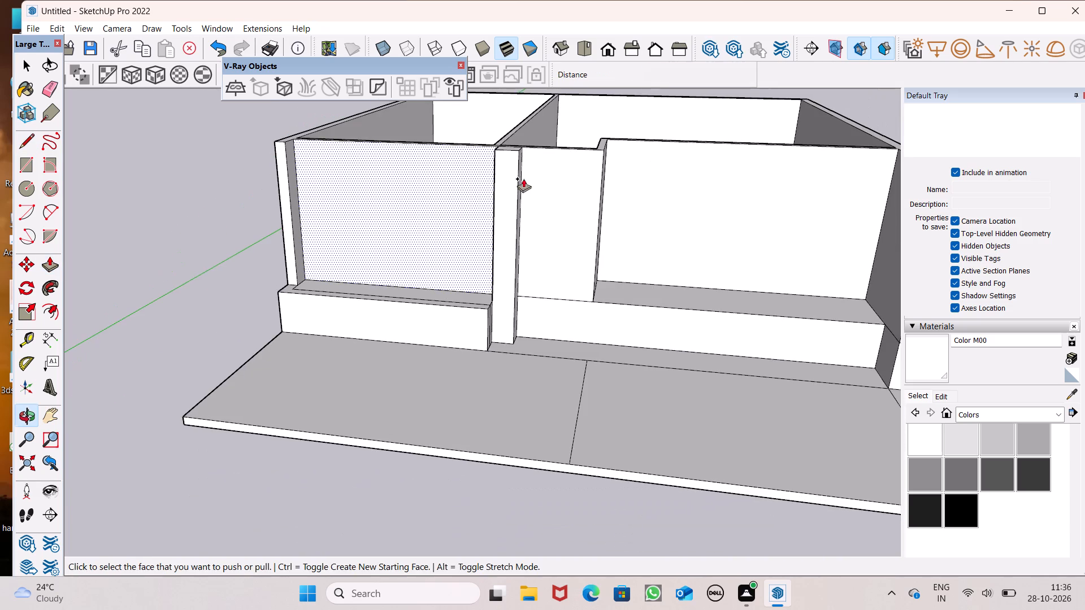
scroll(532, 183, up, 6)
scroll(414, 219, down, 5)
scroll(589, 213, up, 2)
scroll(129, 267, down, 2)
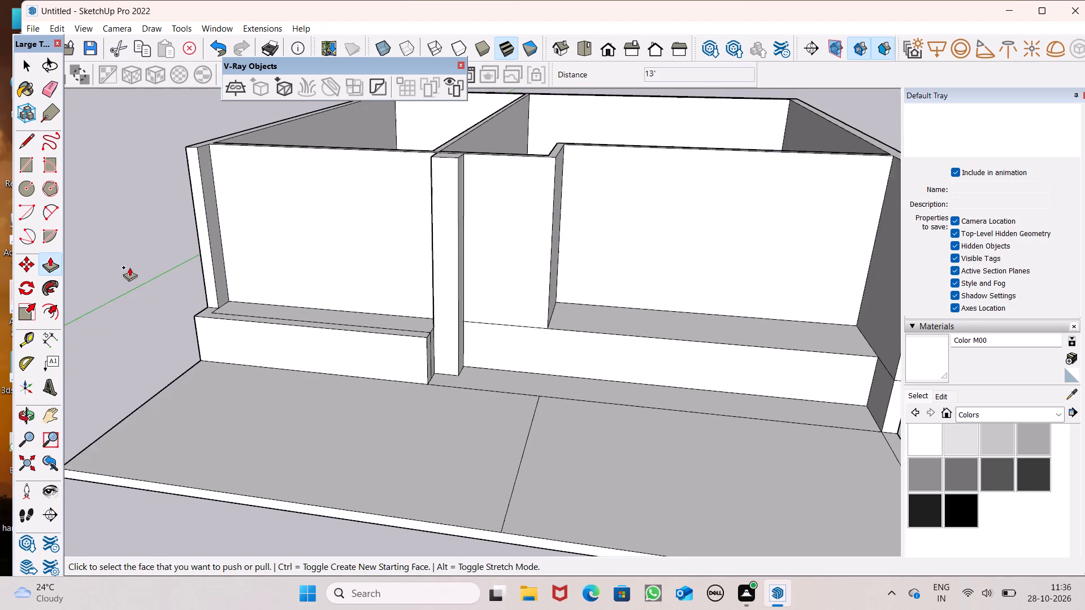
scroll(129, 267, down, 1)
scroll(475, 194, up, 2)
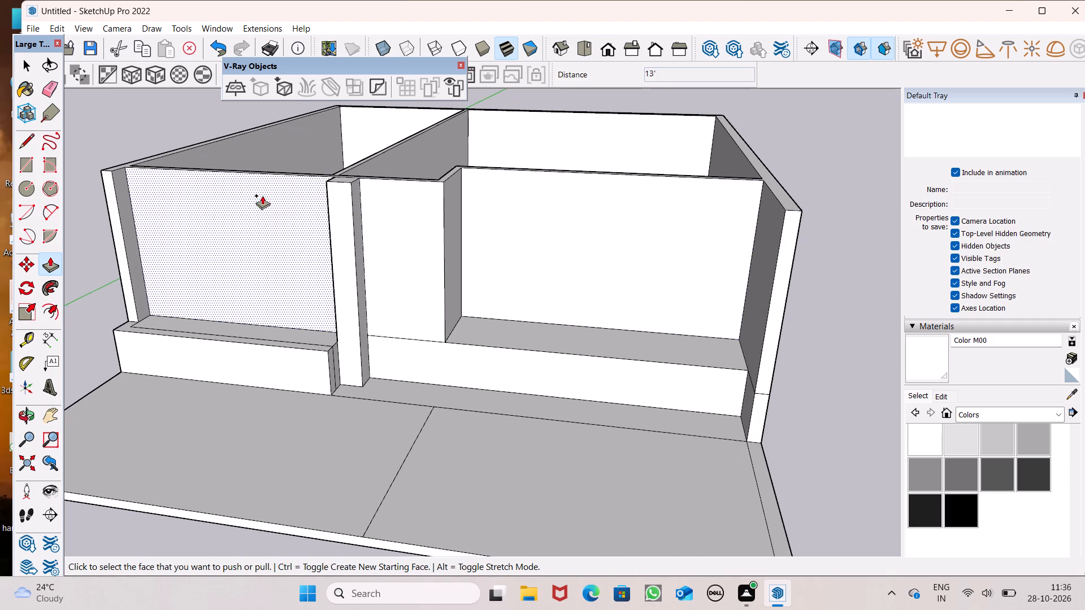
scroll(259, 198, down, 4)
middle_drag(454, 233, 439, 367)
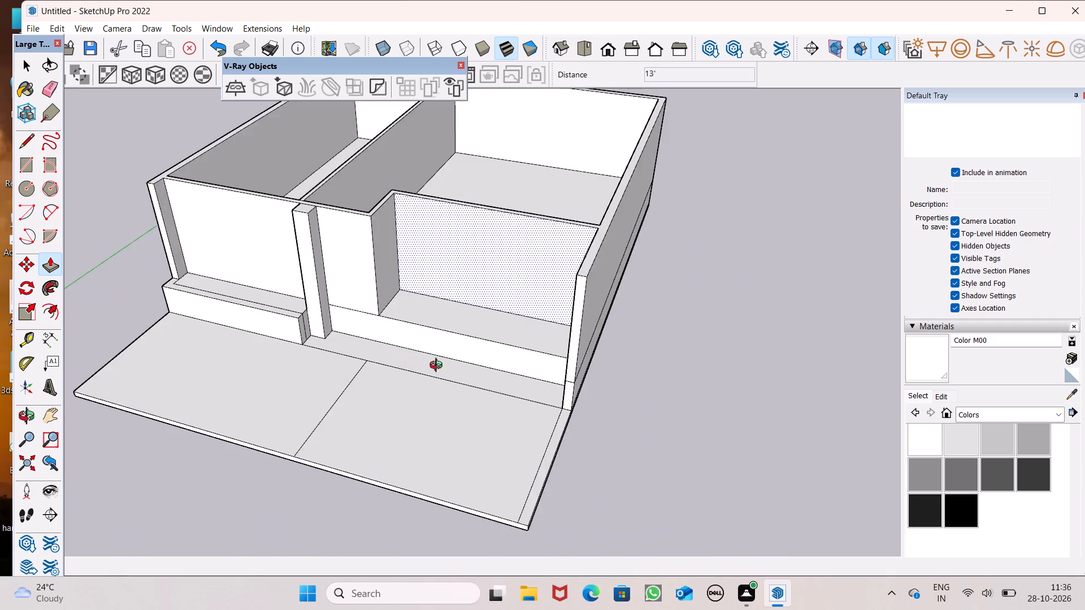
middle_drag(439, 367, 489, 363)
scroll(524, 359, down, 4)
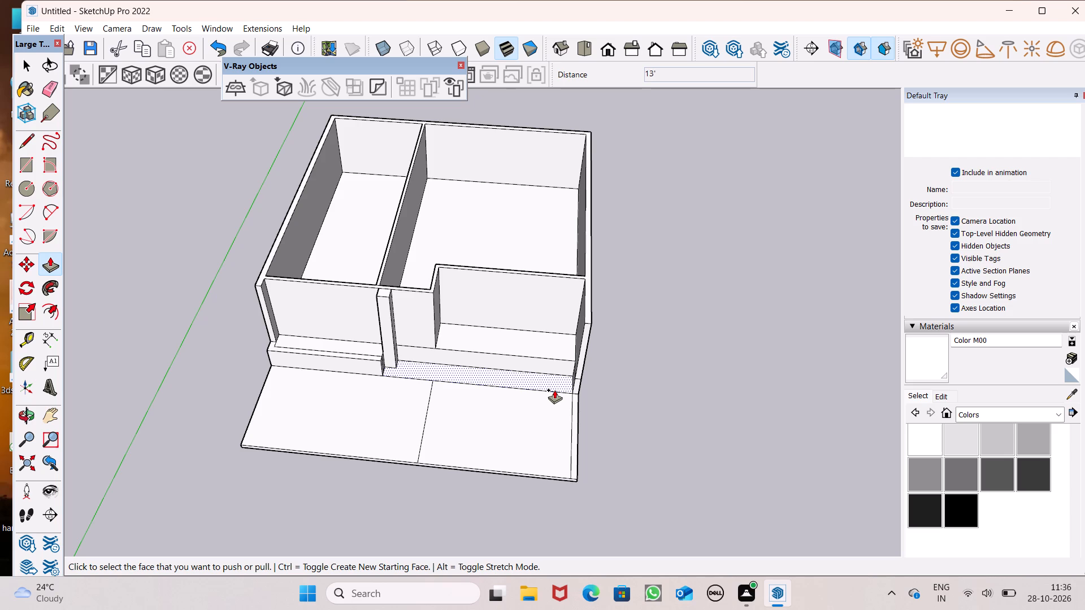
scroll(336, 240, down, 1)
scroll(389, 268, up, 4)
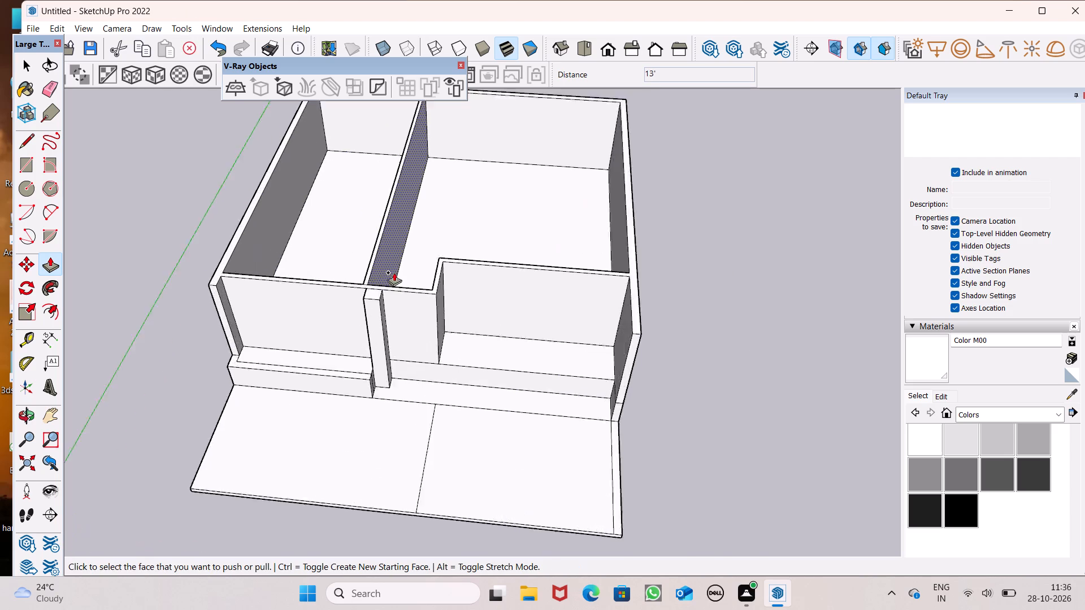
scroll(394, 272, up, 3)
scroll(414, 262, down, 2)
middle_drag(422, 313, 396, 315)
scroll(396, 308, up, 1)
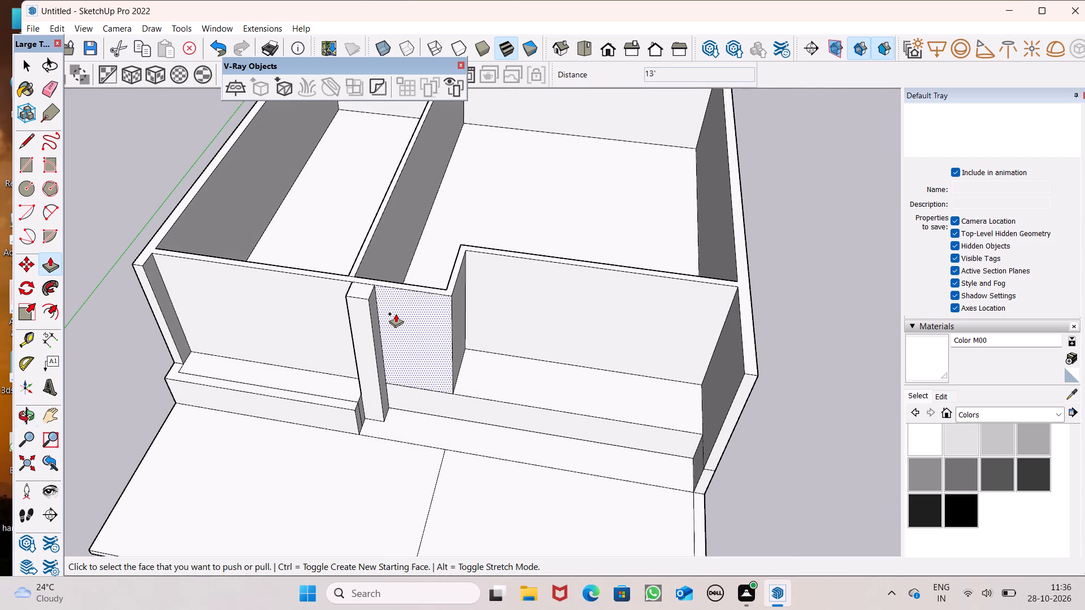
scroll(397, 300, up, 1)
scroll(546, 346, down, 5)
middle_drag(588, 434, 530, 394)
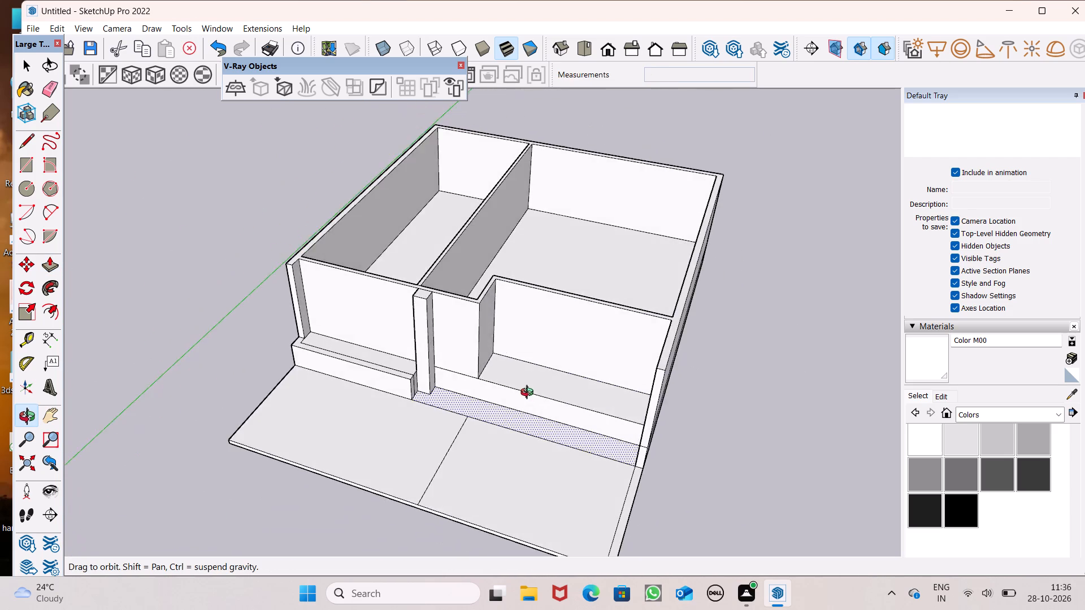
middle_drag(530, 394, 538, 377)
scroll(538, 377, up, 1)
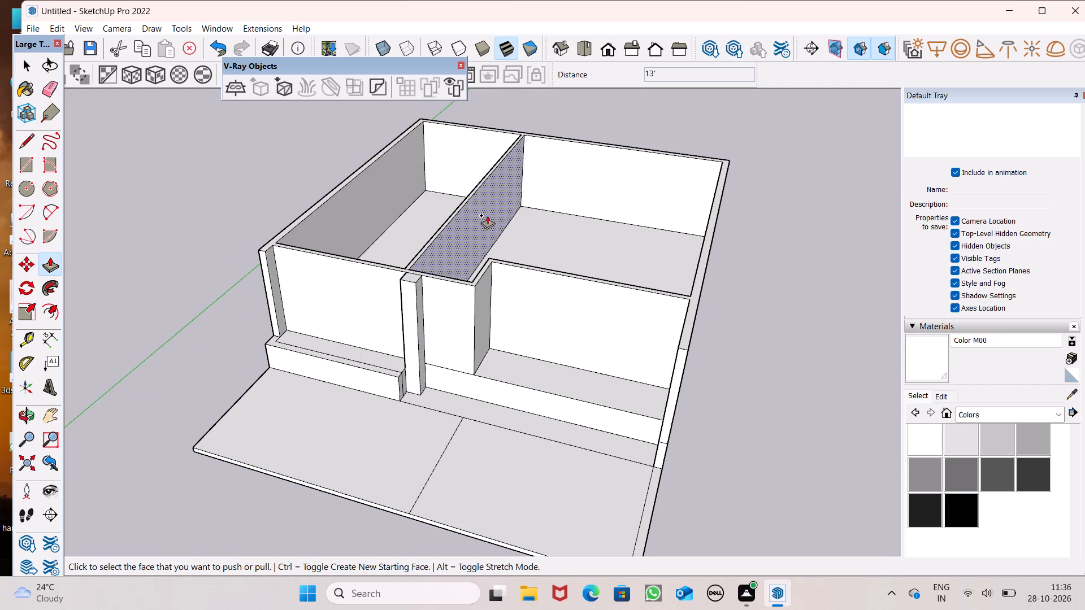
scroll(480, 218, down, 4)
middle_drag(442, 303, 461, 328)
scroll(448, 335, up, 4)
scroll(453, 305, down, 2)
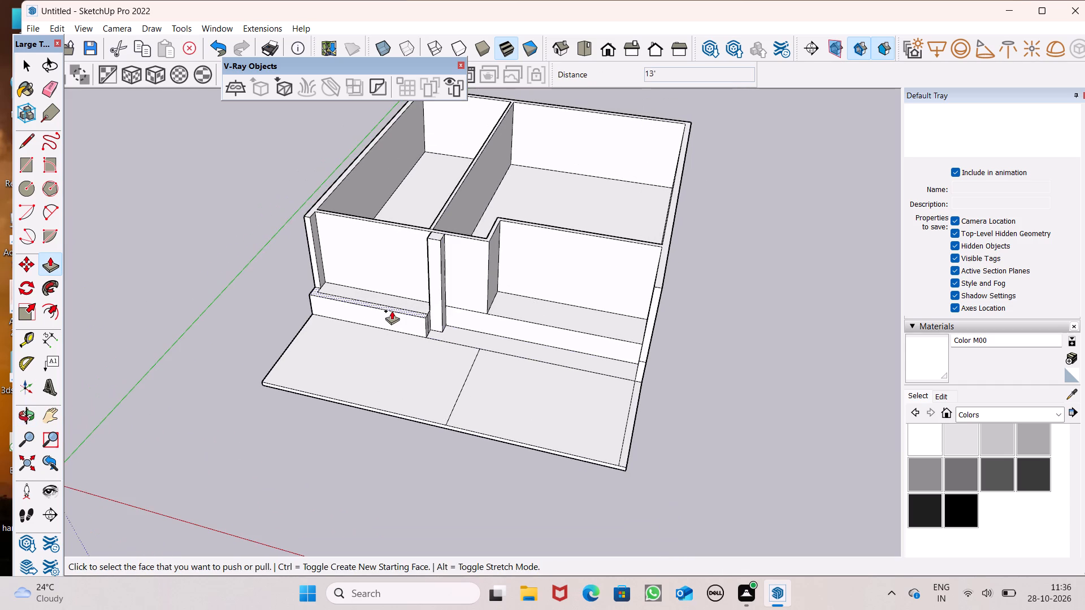
scroll(415, 293, down, 1)
scroll(408, 299, up, 4)
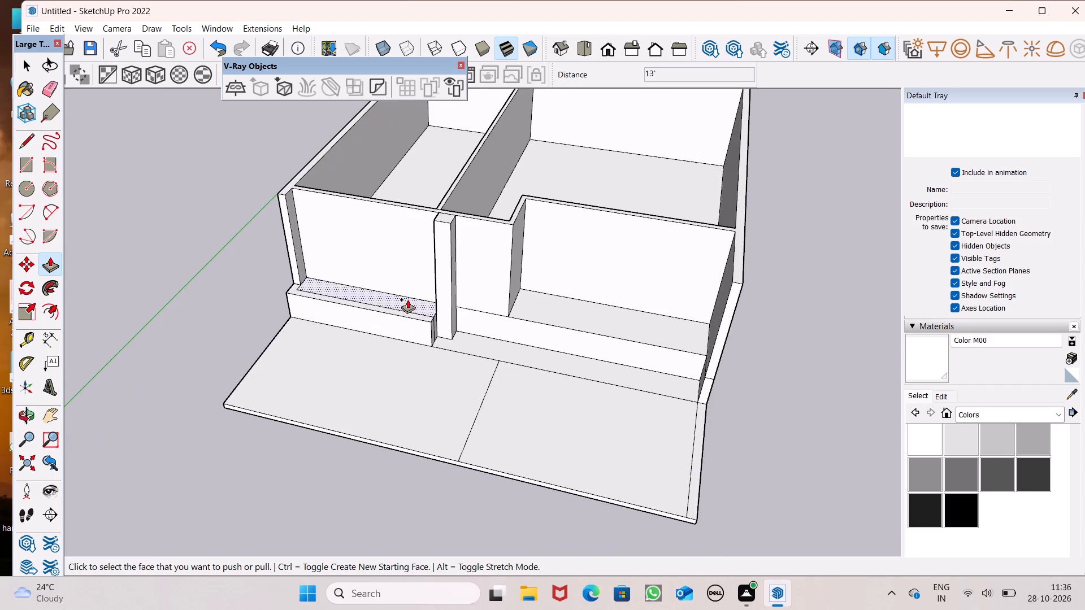
Pull the pillar's front face forward about 9 1/4" toward the platform.
scroll(452, 333, up, 1)
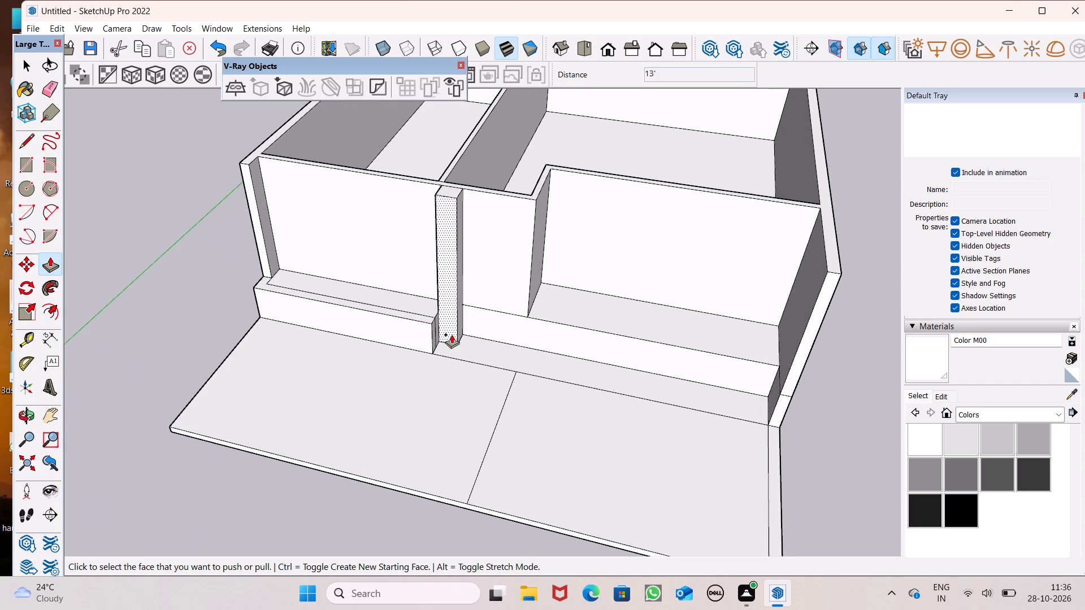
scroll(450, 333, up, 3)
drag(449, 333, 444, 339)
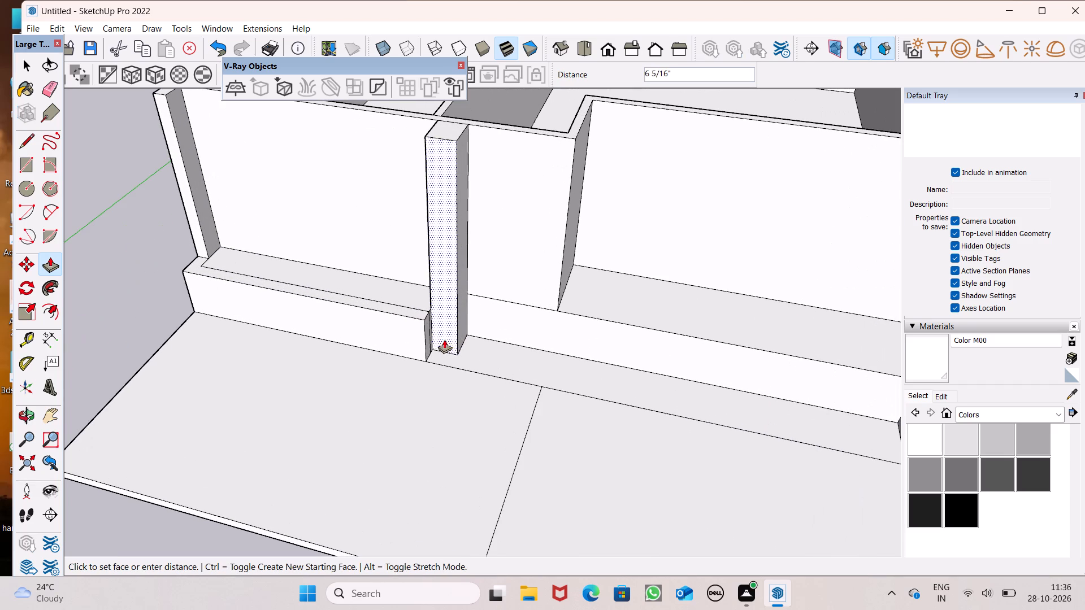
drag(444, 339, 433, 341)
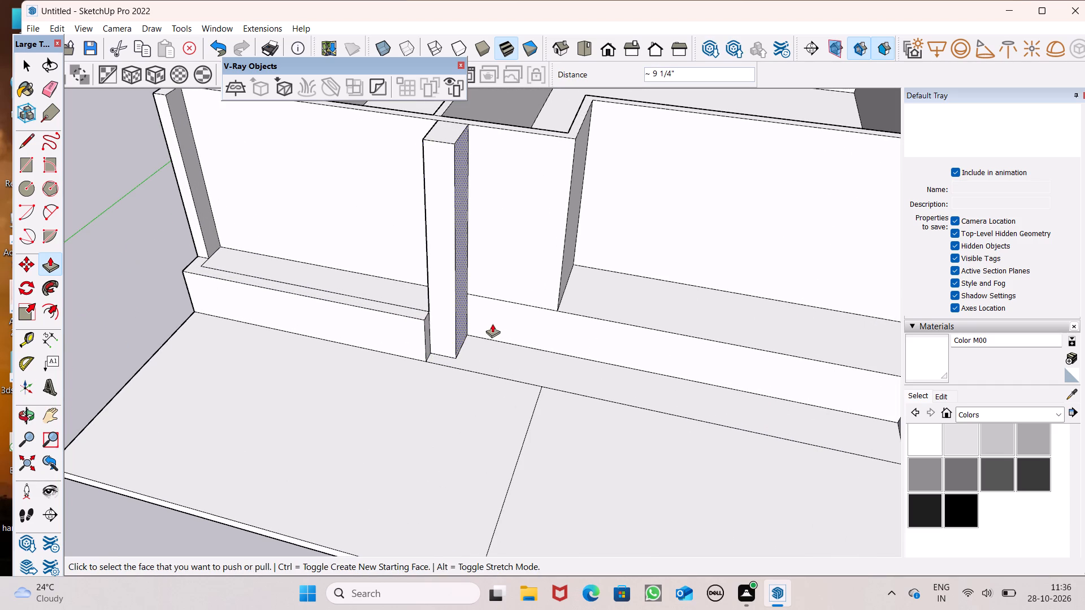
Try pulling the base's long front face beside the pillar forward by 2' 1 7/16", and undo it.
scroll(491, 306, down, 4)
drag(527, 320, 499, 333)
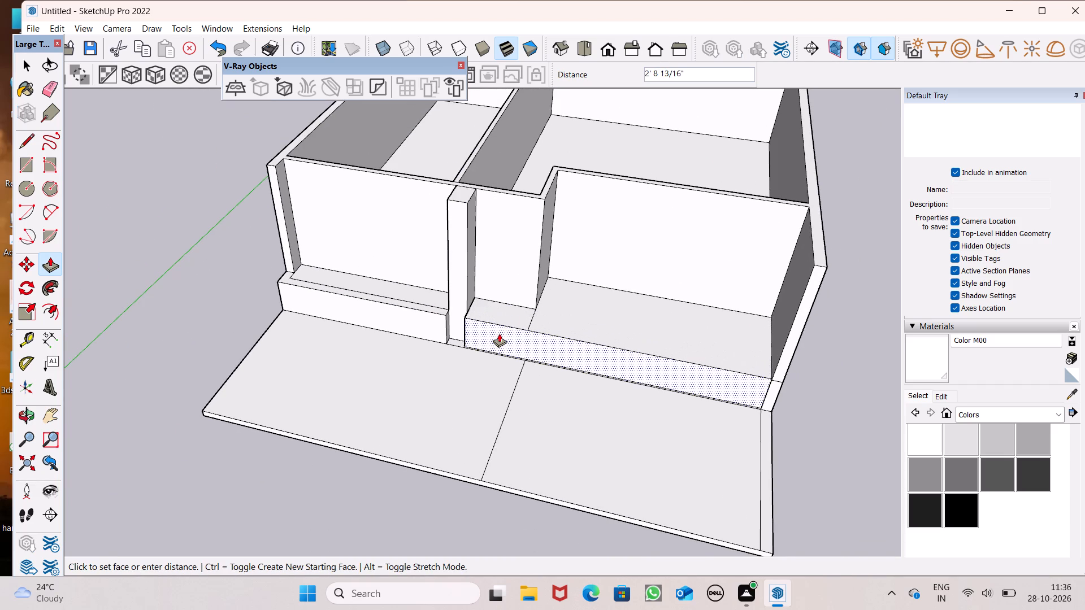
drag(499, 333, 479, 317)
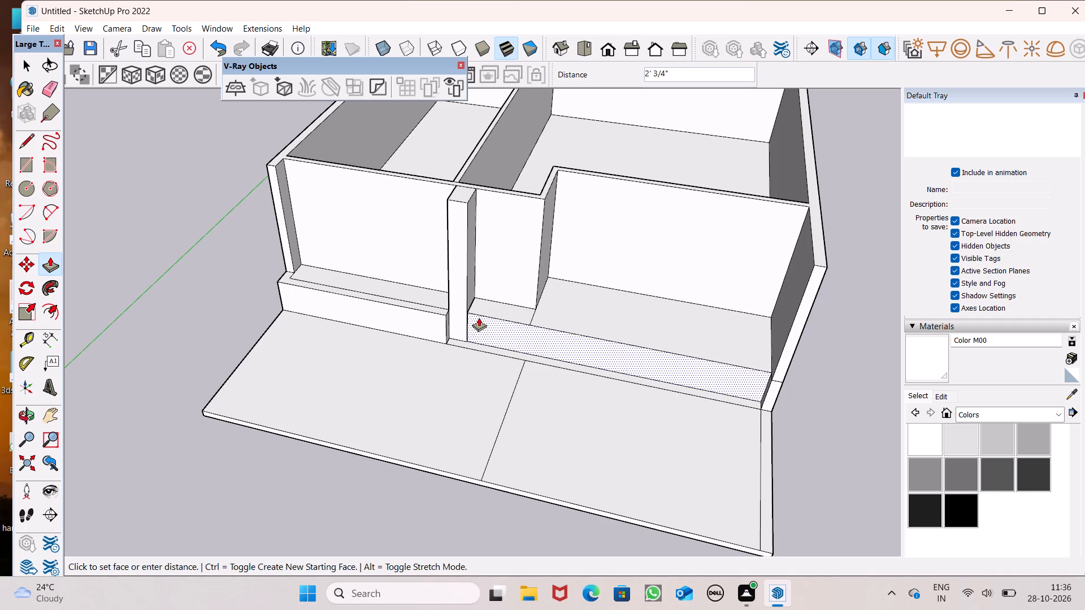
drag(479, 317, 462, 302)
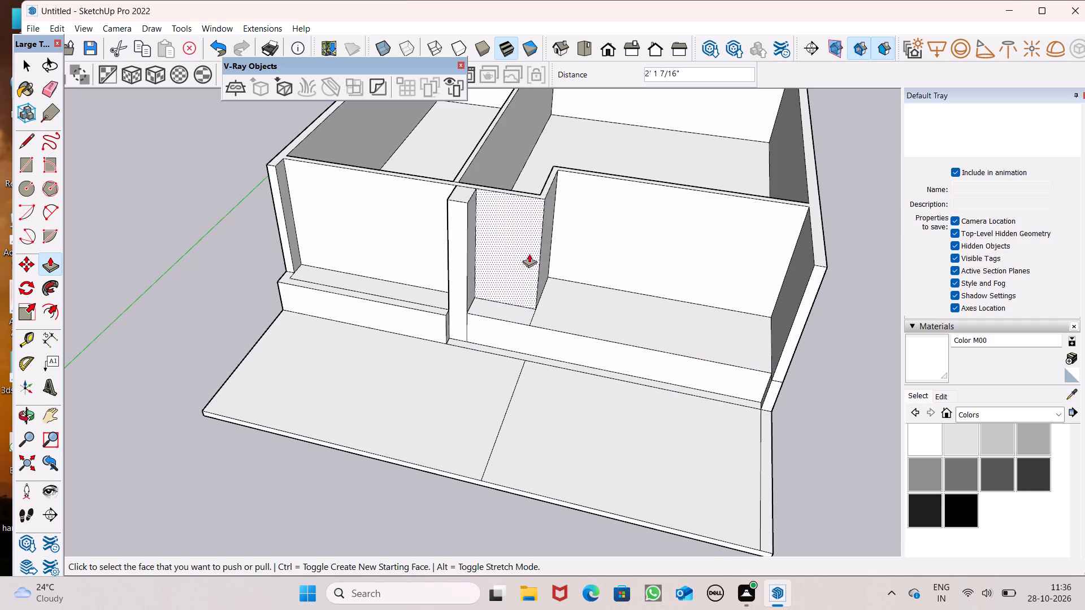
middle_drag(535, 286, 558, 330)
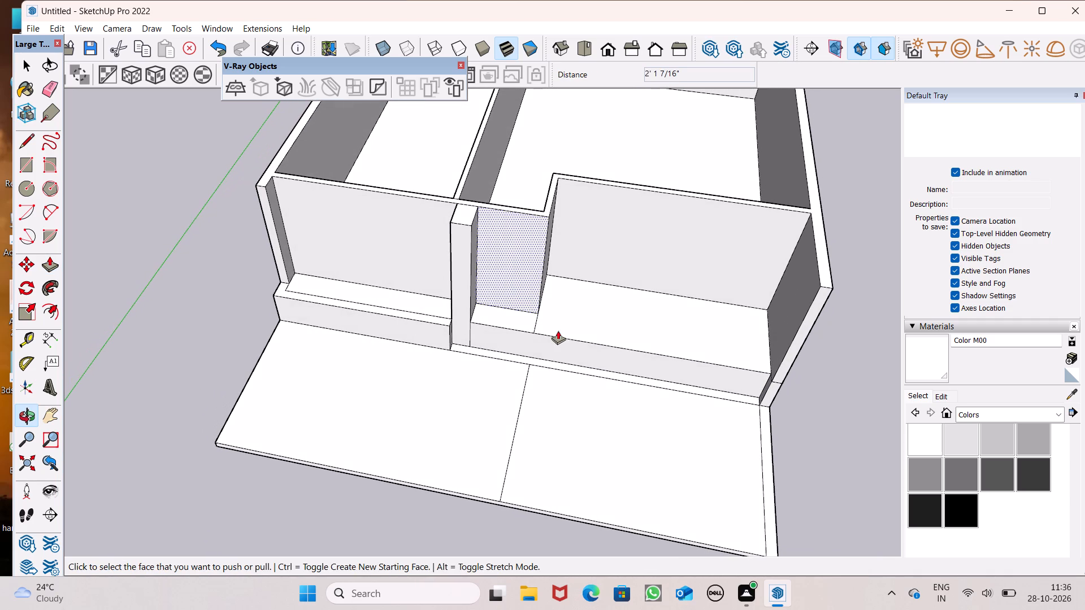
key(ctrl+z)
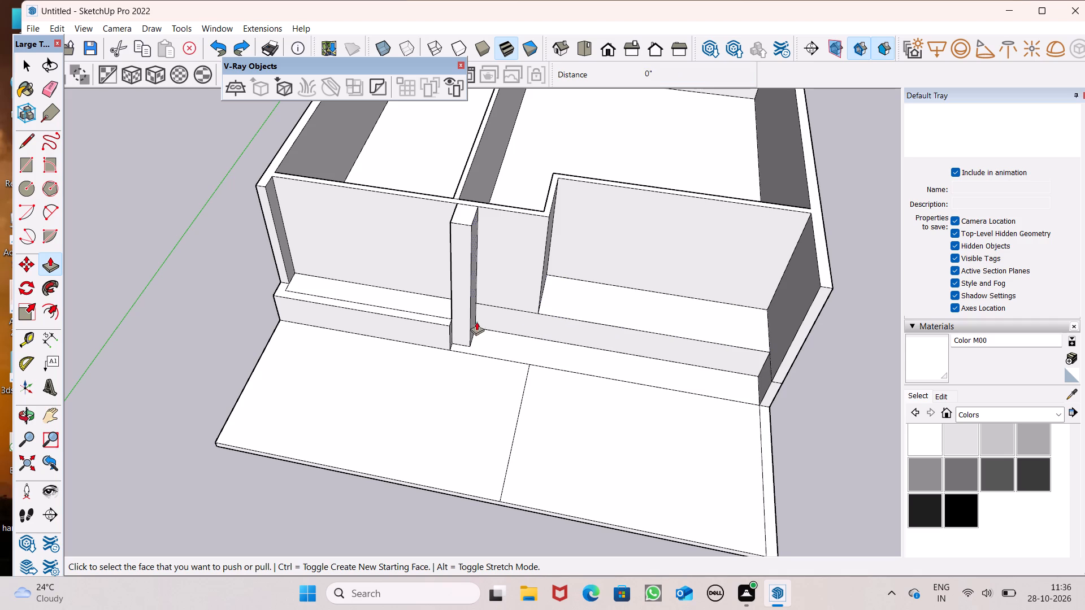
Pull the pillar's front face a further 9" forward, flush with the raised block's front.
drag(462, 327, 441, 324)
Draw a short line about 5 13/16" across the front wall's top, from the pillar's back corner to the wall's inner edge.
scroll(475, 296, down, 3)
middle_drag(563, 329, 572, 303)
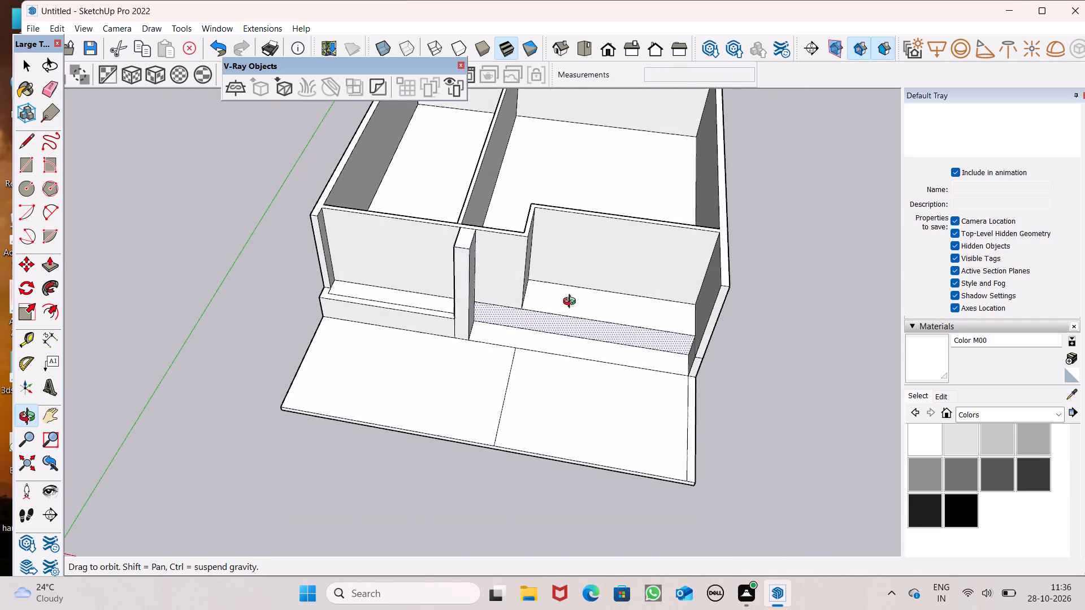
middle_drag(572, 303, 569, 283)
scroll(485, 219, up, 7)
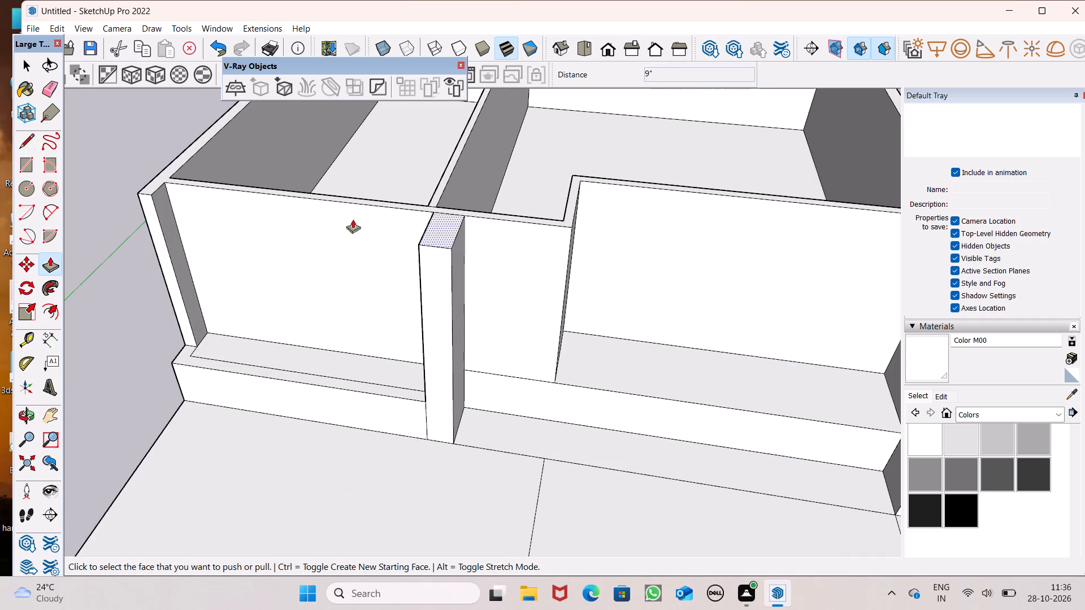
click(19, 145)
middle_drag(376, 251, 385, 236)
scroll(385, 240, up, 1)
scroll(500, 301, up, 1)
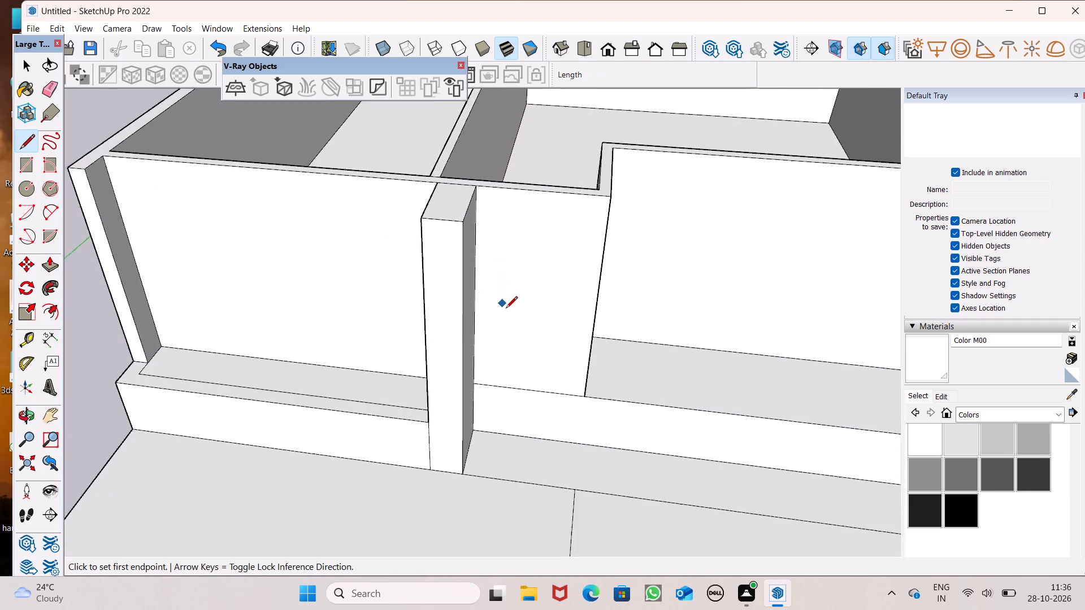
scroll(506, 309, up, 2)
scroll(522, 358, down, 4)
middle_drag(589, 380, 509, 354)
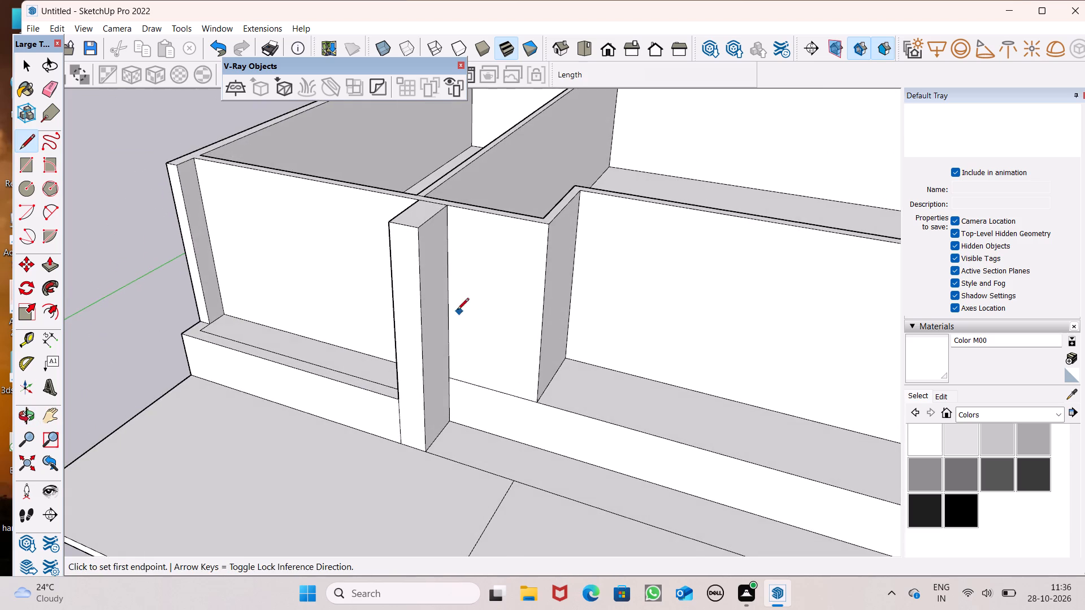
scroll(457, 311, down, 5)
middle_drag(548, 329, 633, 322)
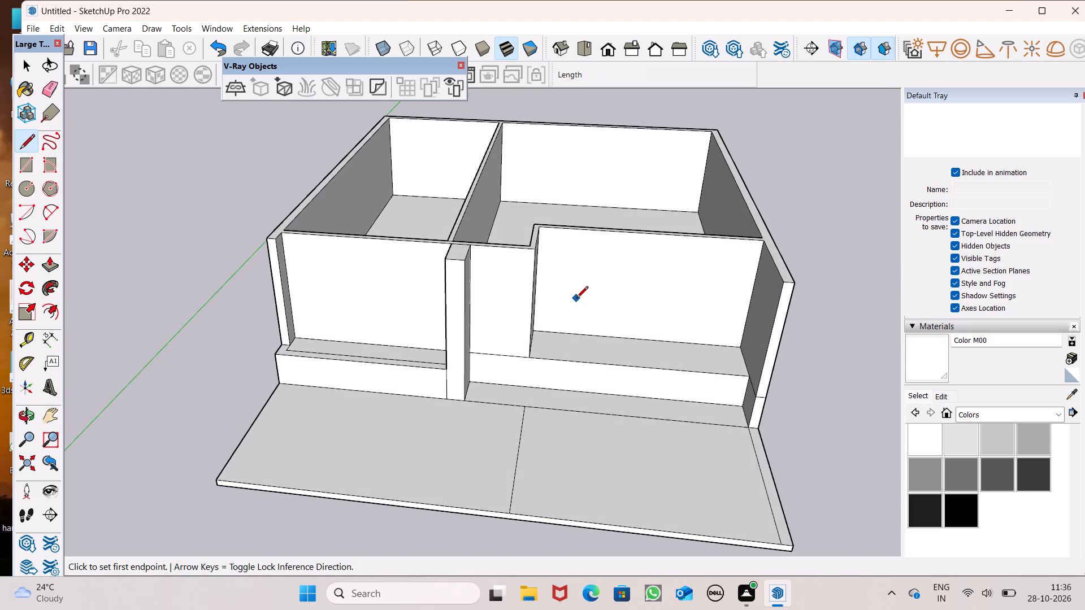
scroll(576, 299, up, 5)
middle_drag(399, 246, 409, 169)
scroll(409, 170, up, 1)
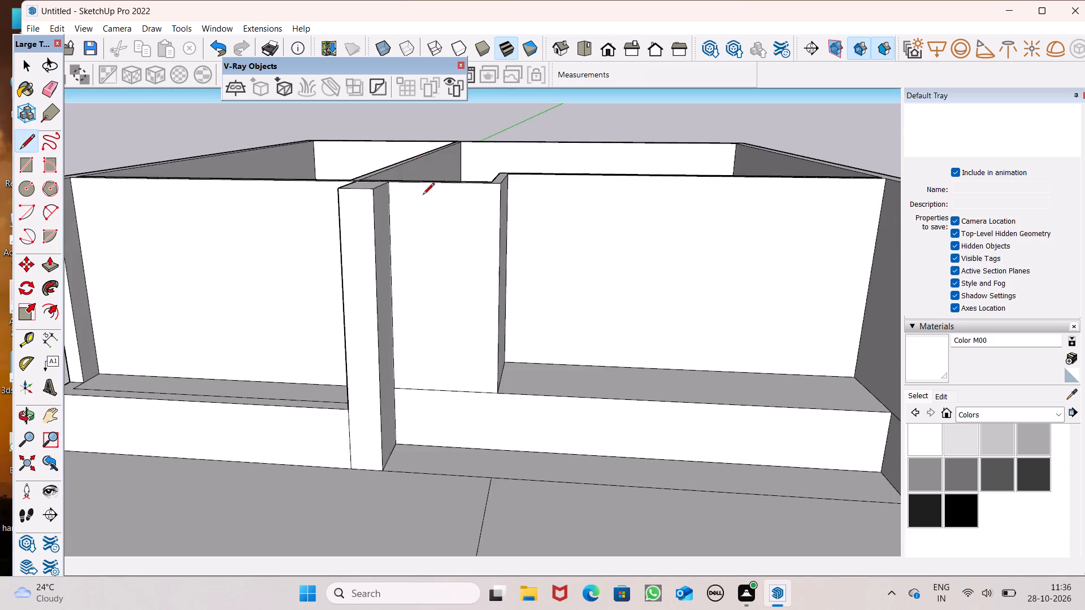
scroll(443, 242, up, 2)
scroll(389, 239, down, 2)
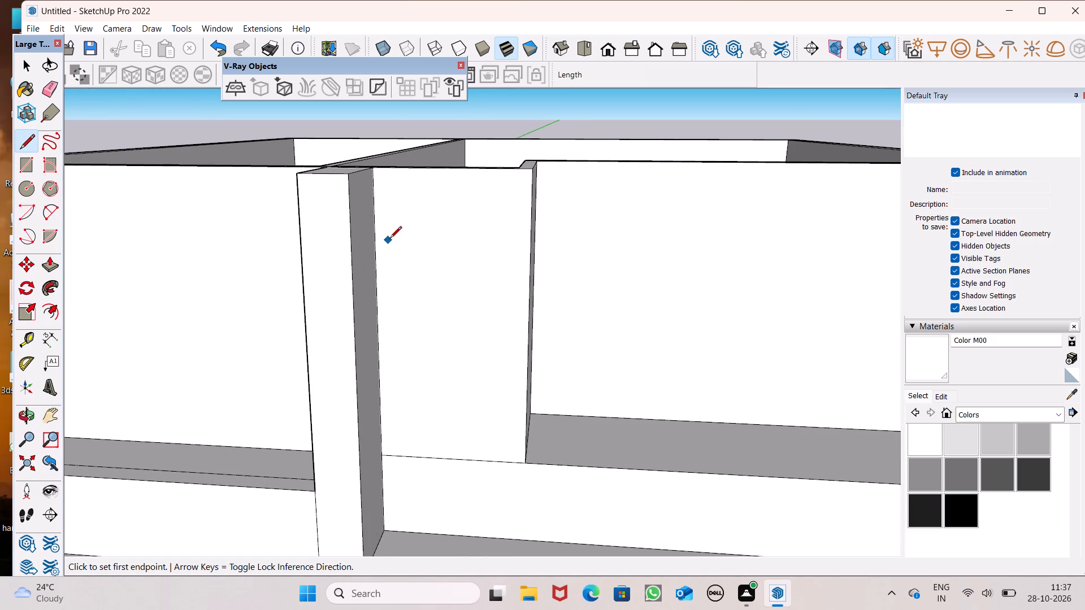
scroll(390, 239, down, 1)
middle_drag(457, 252, 433, 342)
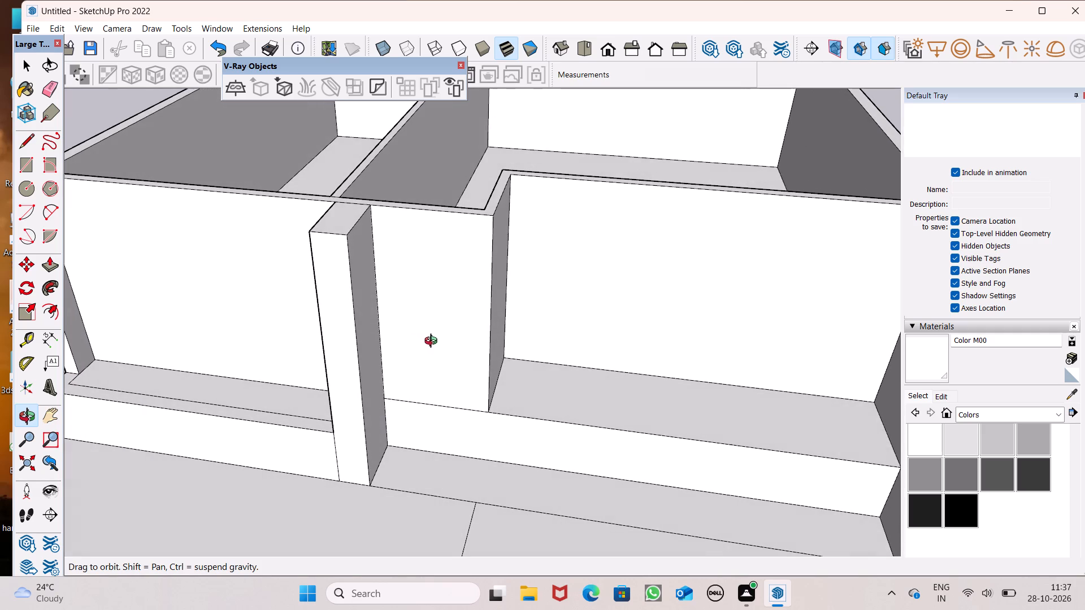
middle_drag(433, 342, 433, 344)
scroll(367, 196, up, 7)
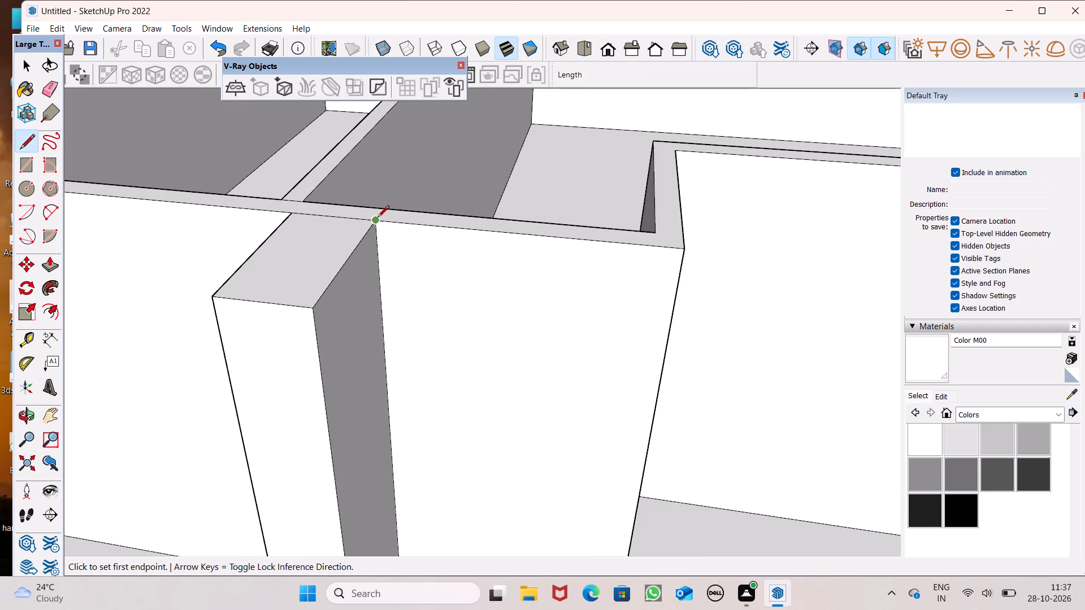
click(377, 218)
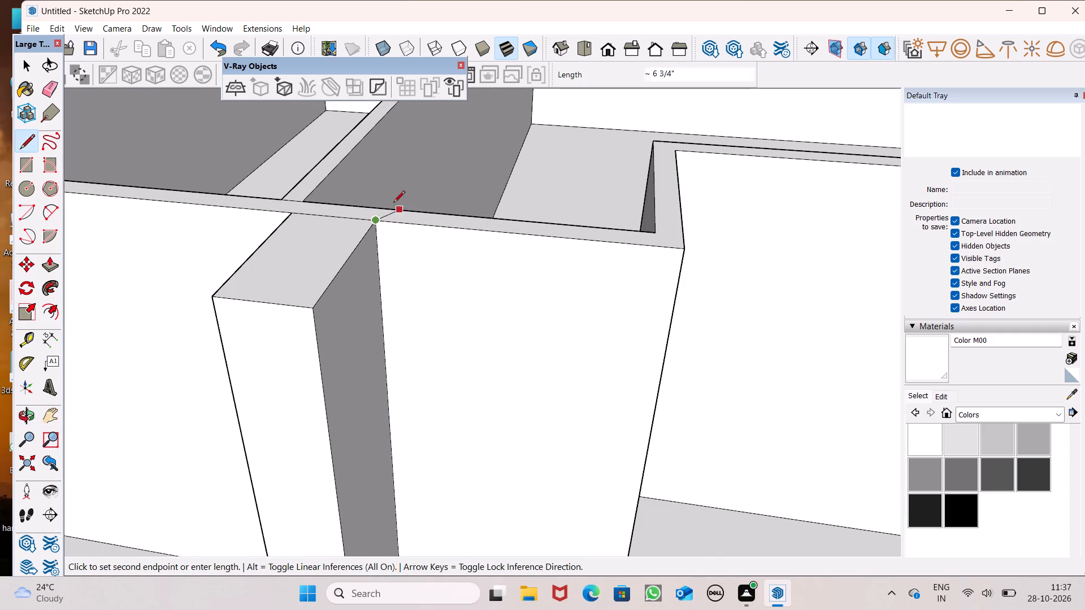
scroll(364, 204, up, 6)
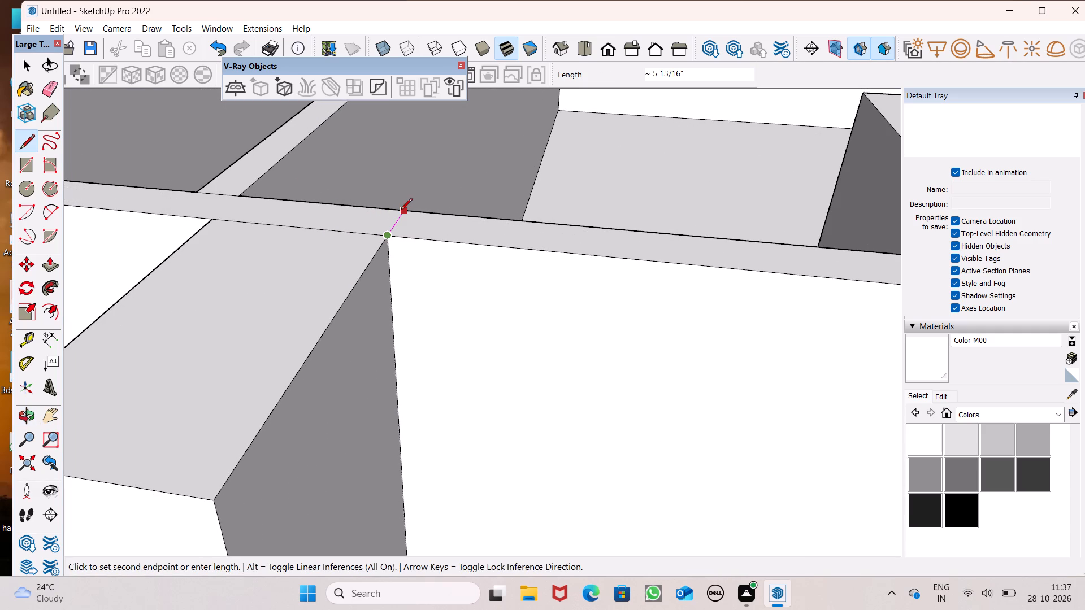
click(402, 210)
scroll(340, 177, down, 7)
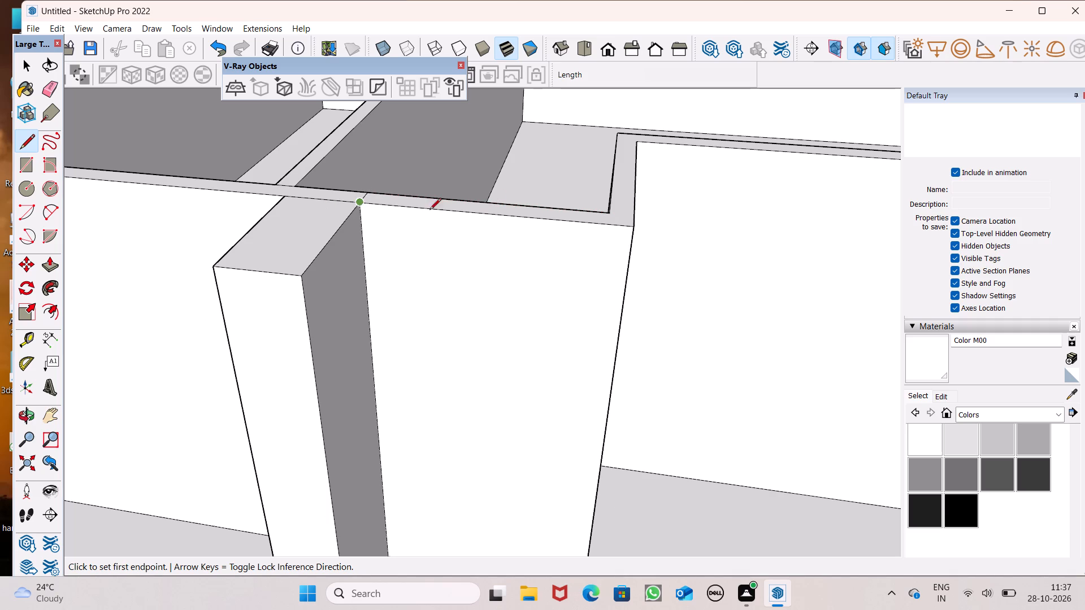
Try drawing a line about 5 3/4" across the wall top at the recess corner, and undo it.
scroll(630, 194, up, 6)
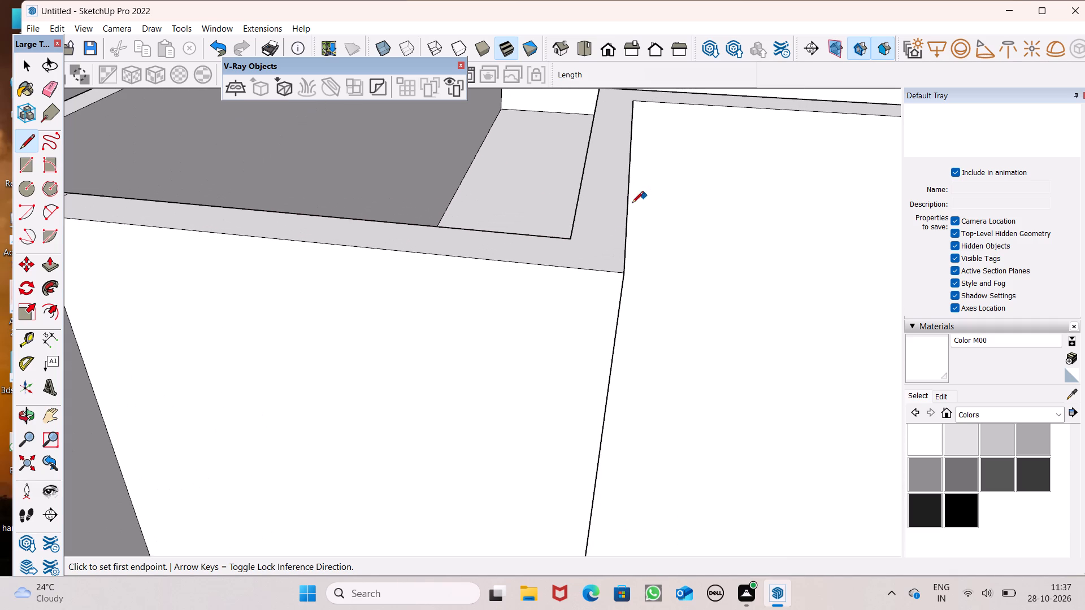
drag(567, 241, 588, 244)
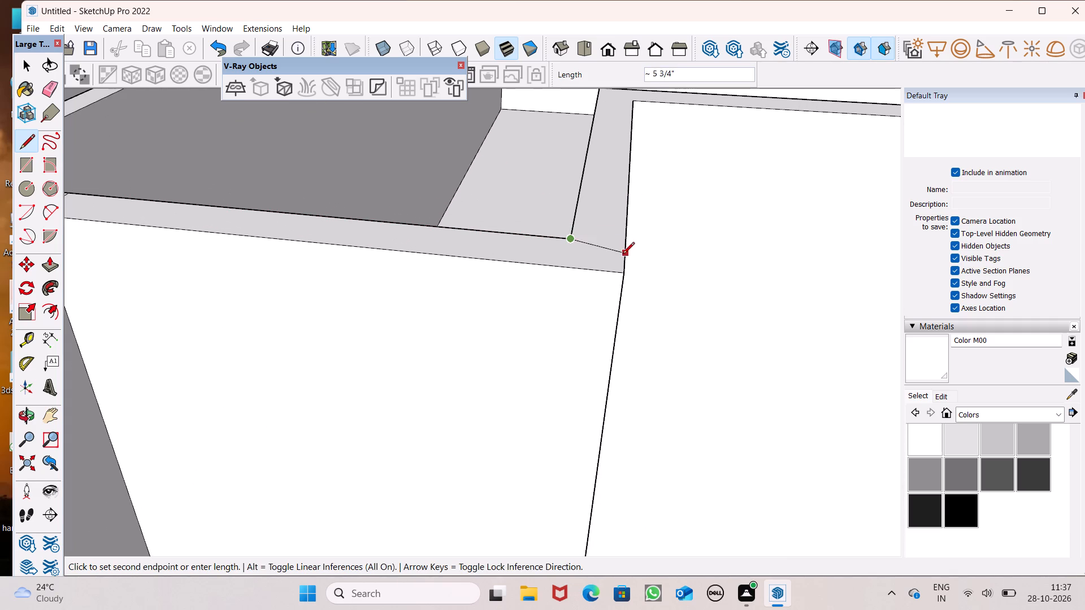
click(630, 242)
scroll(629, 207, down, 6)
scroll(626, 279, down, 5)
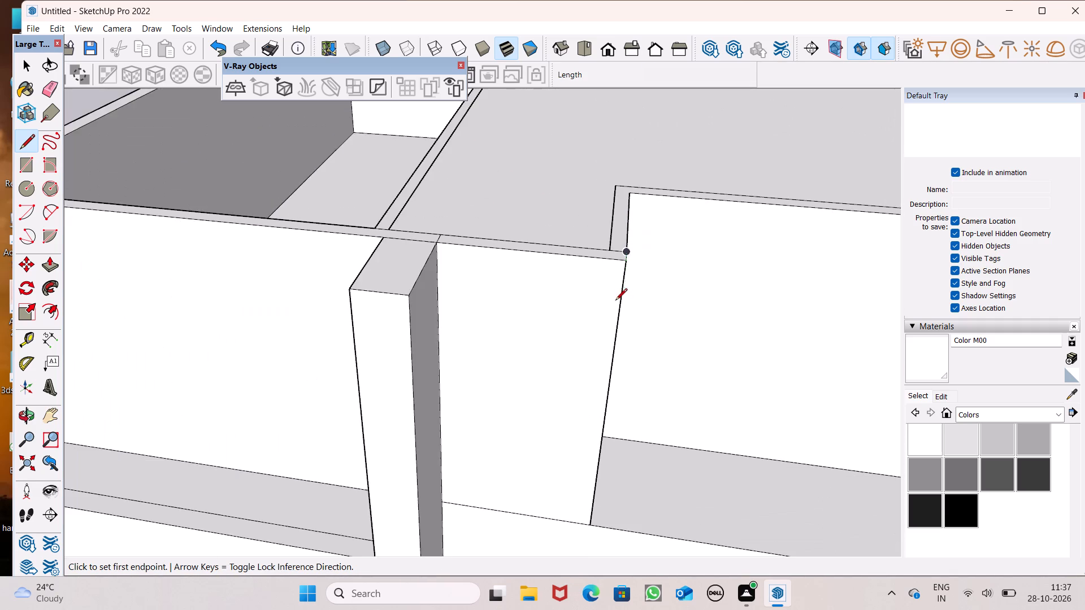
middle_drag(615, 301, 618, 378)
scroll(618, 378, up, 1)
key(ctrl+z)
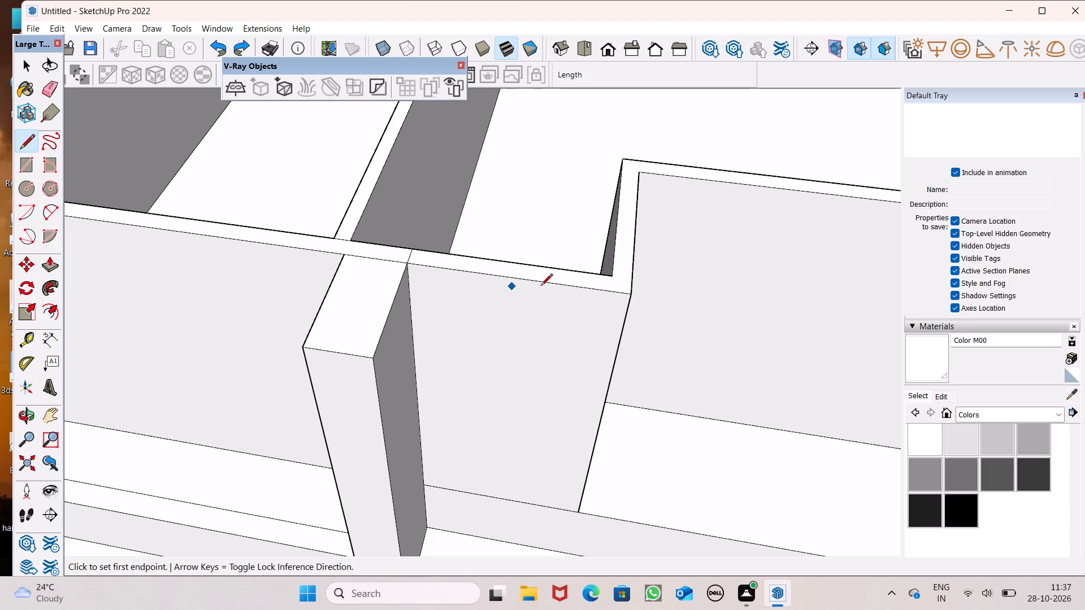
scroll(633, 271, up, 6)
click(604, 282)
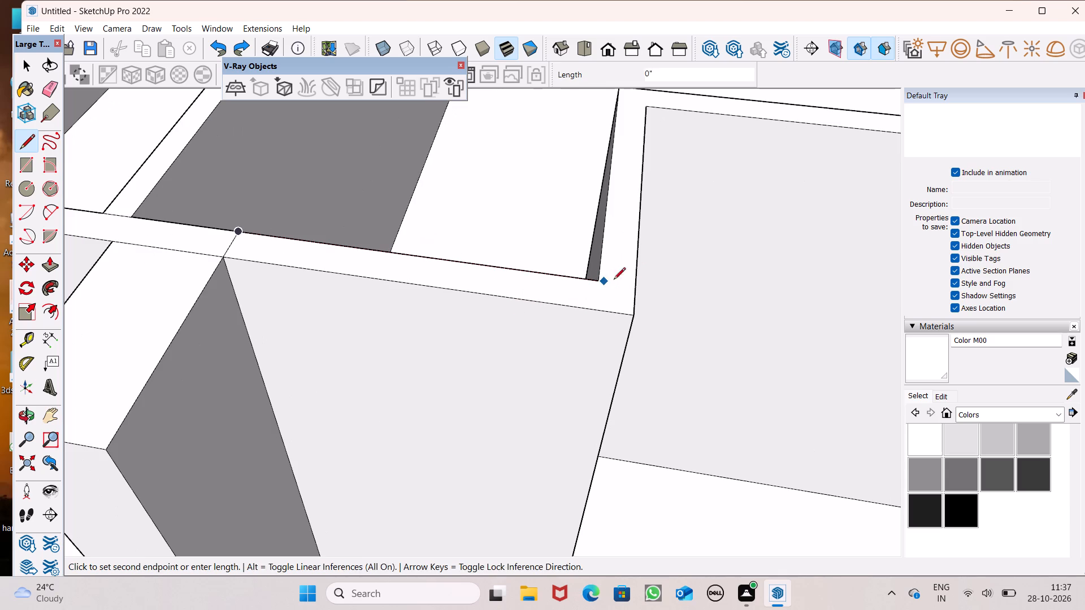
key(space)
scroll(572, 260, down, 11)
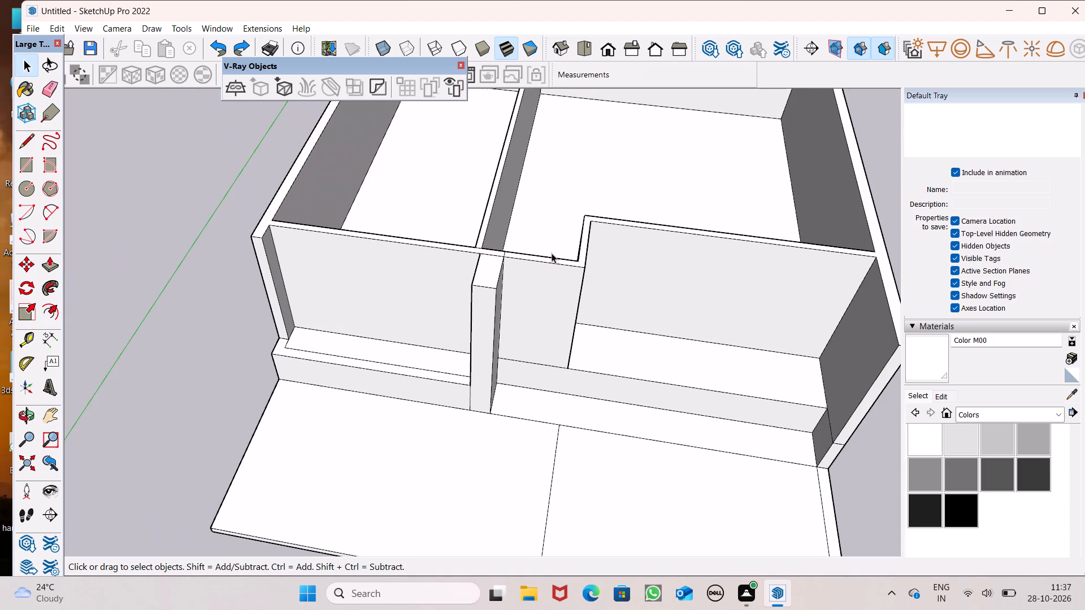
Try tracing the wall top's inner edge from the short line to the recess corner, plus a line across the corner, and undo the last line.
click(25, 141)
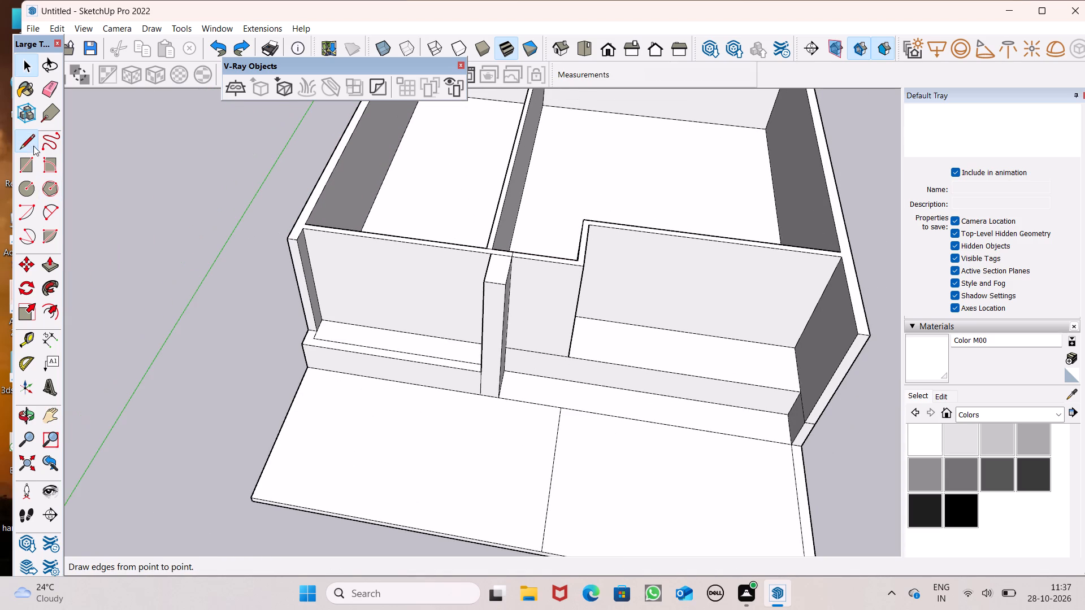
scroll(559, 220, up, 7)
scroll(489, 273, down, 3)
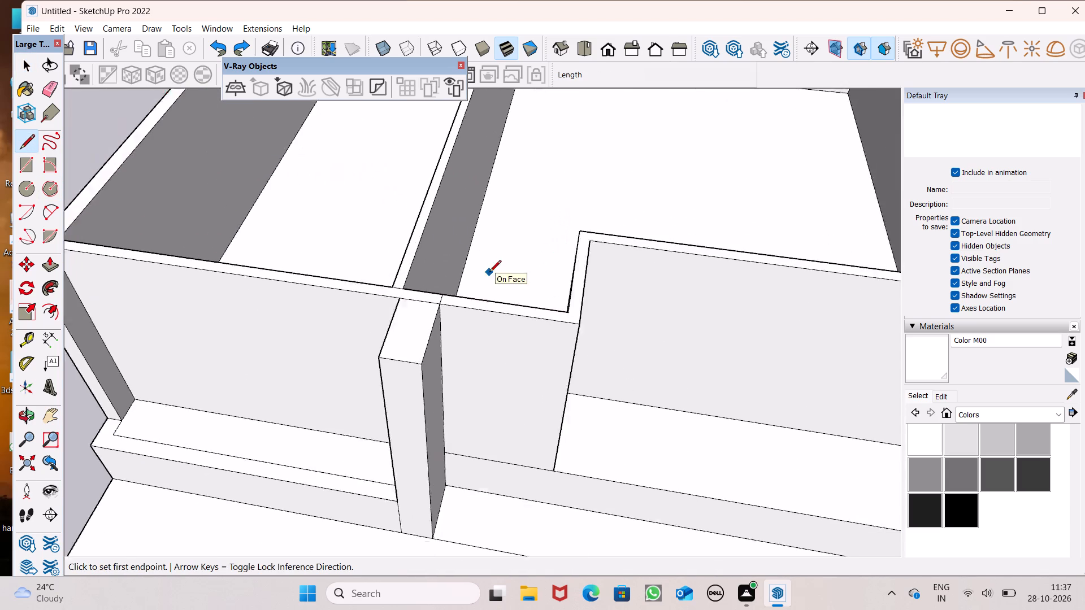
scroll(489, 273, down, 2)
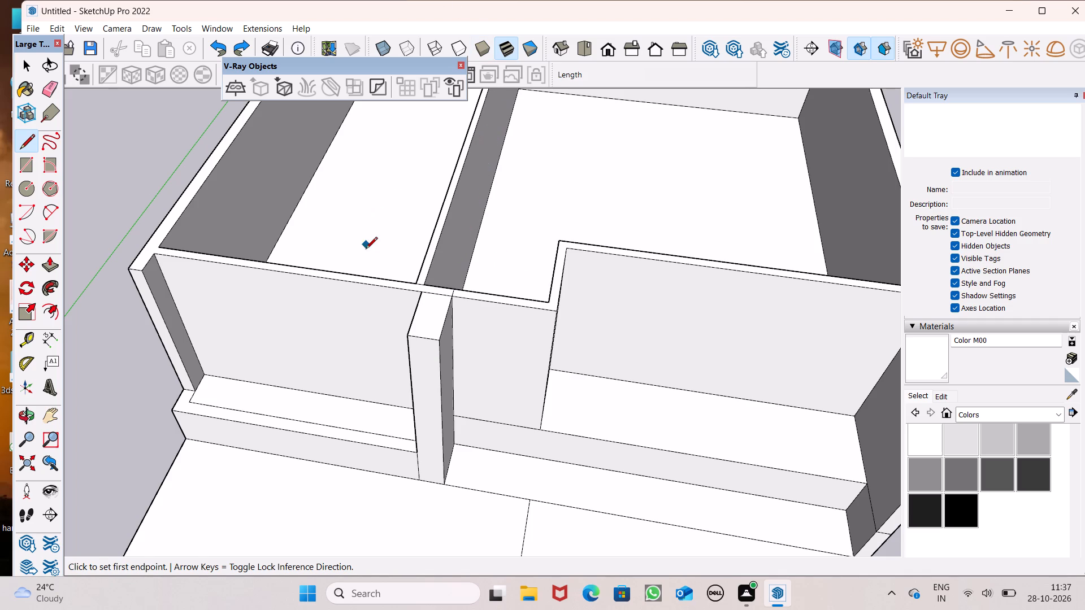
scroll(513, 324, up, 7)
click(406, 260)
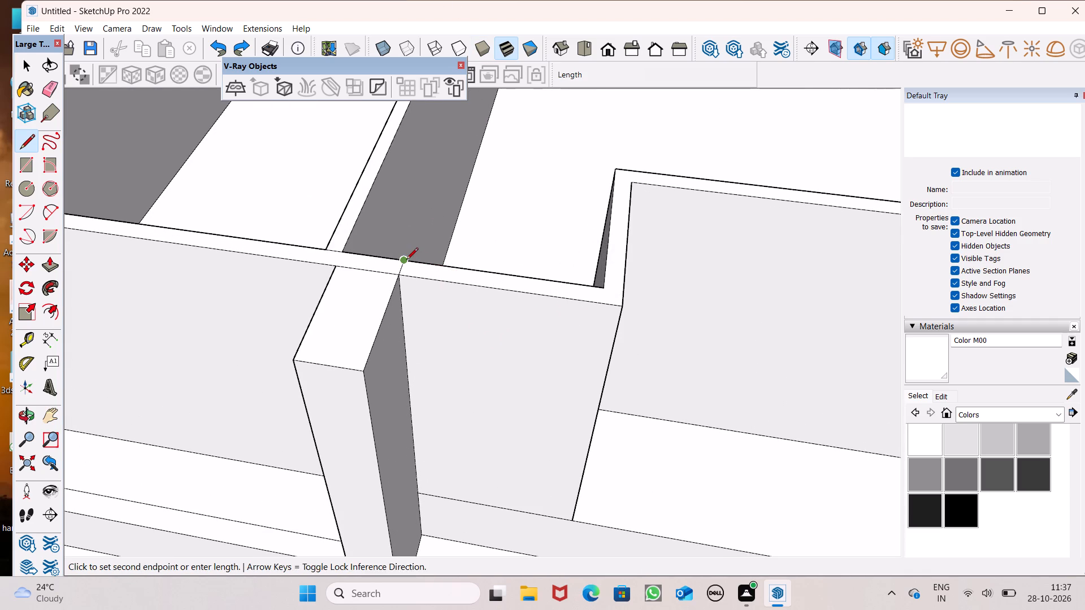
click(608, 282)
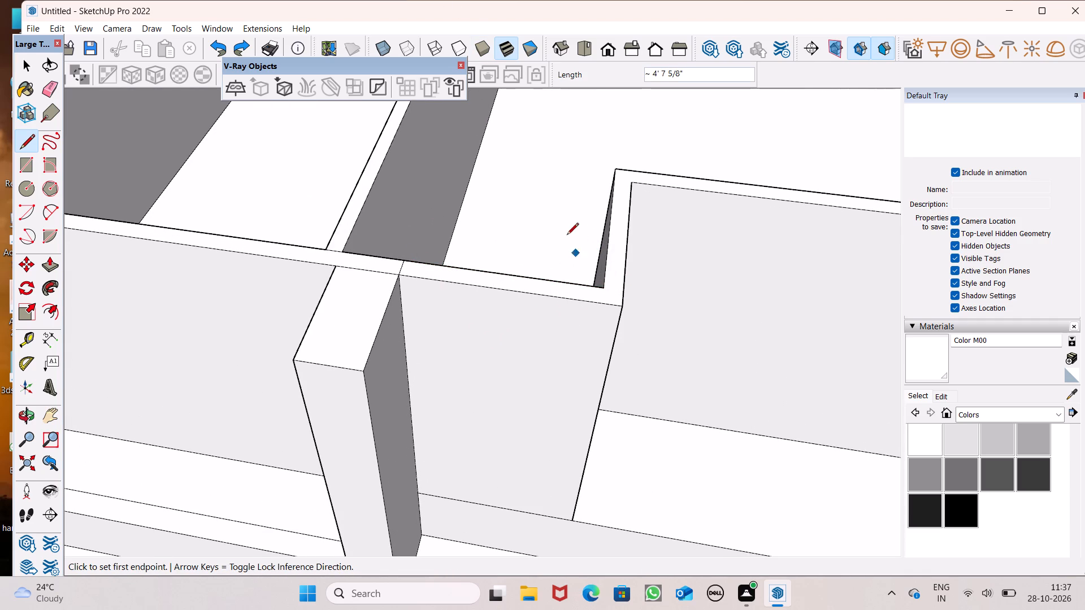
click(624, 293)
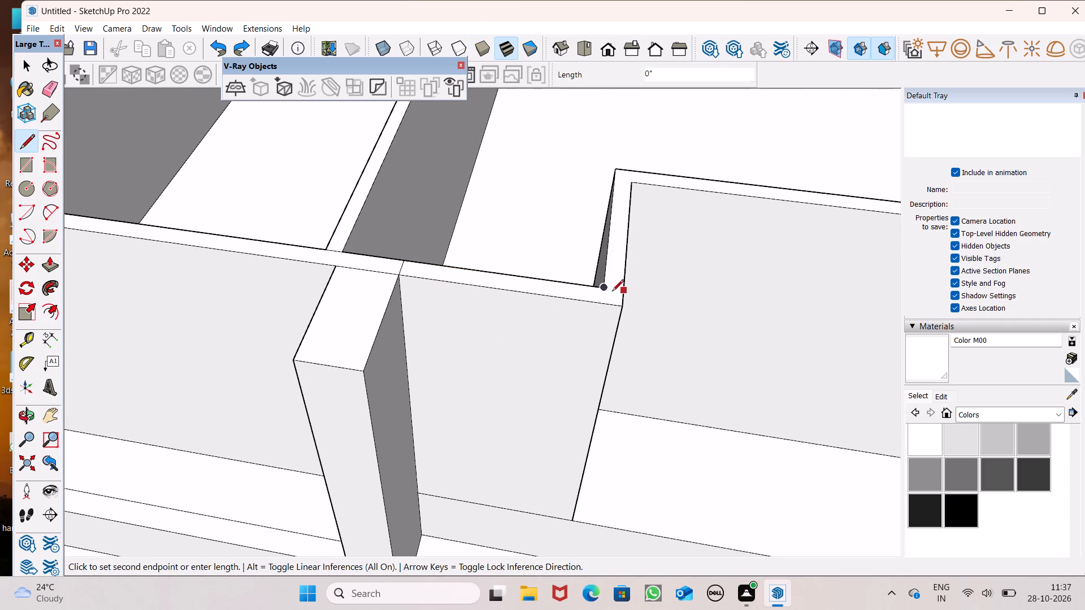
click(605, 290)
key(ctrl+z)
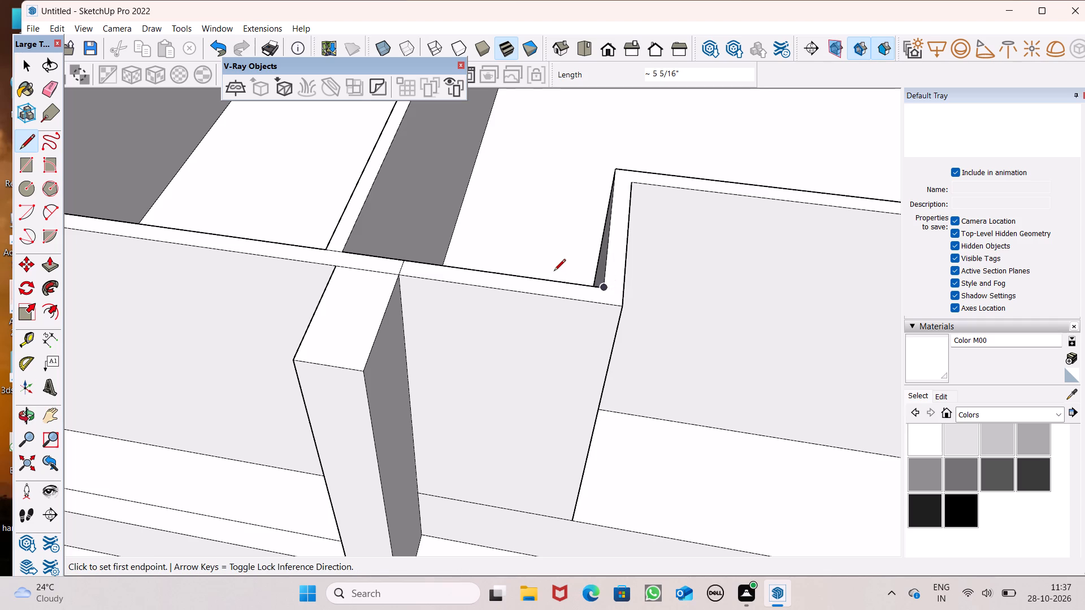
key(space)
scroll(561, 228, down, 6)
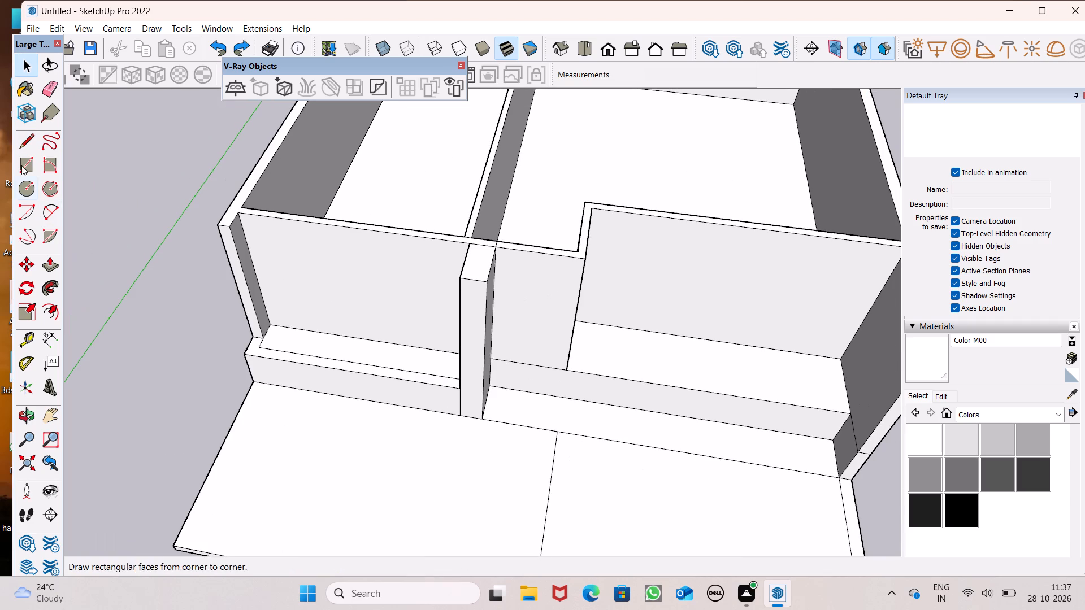
Draw a horizontal line about 5' 1" across the upper wall face, from the pillar's edge to the wall's outer corner at the recess.
click(24, 151)
middle_drag(688, 329, 691, 219)
scroll(520, 204, up, 6)
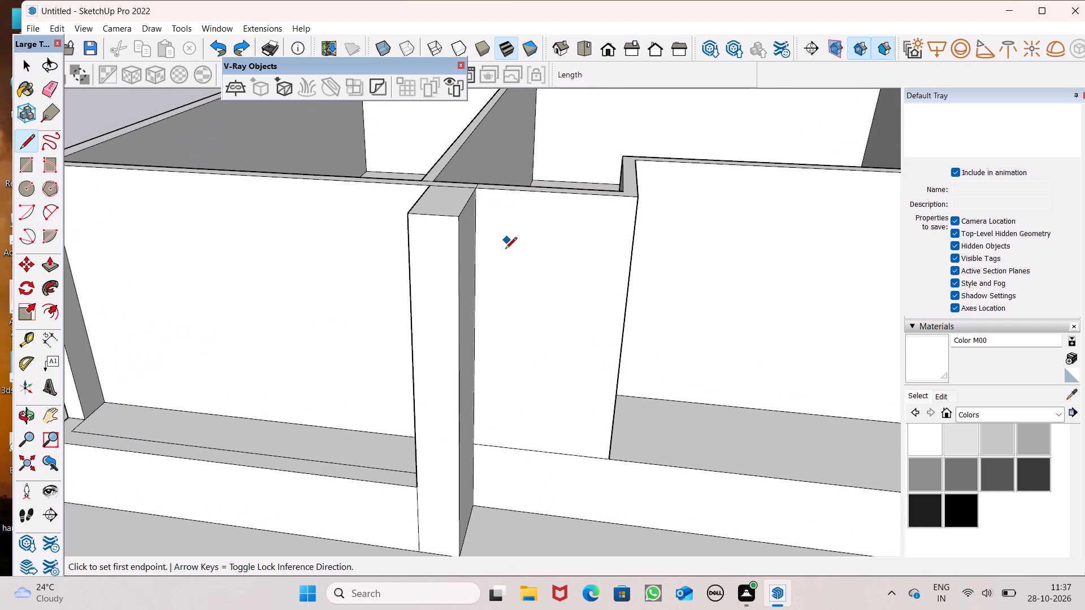
middle_drag(511, 245, 524, 196)
scroll(522, 241, up, 1)
scroll(524, 196, up, 1)
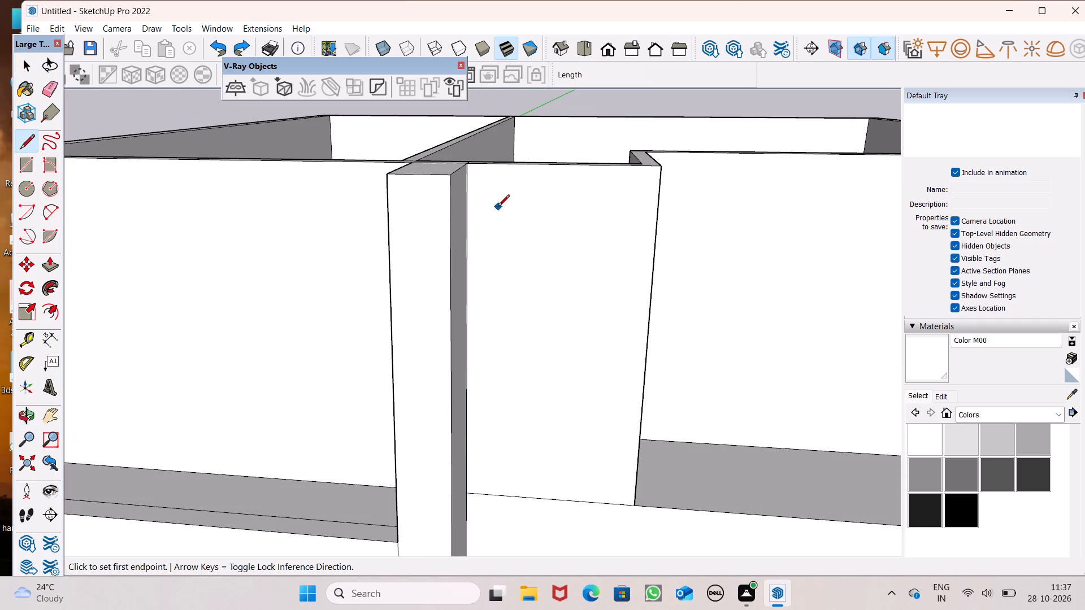
click(466, 201)
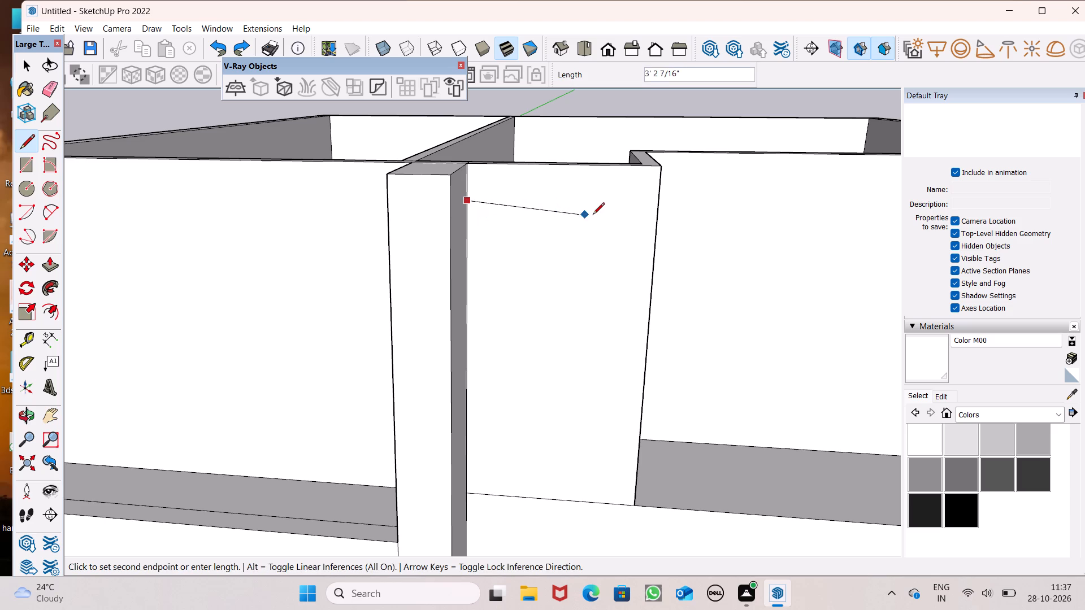
key(space)
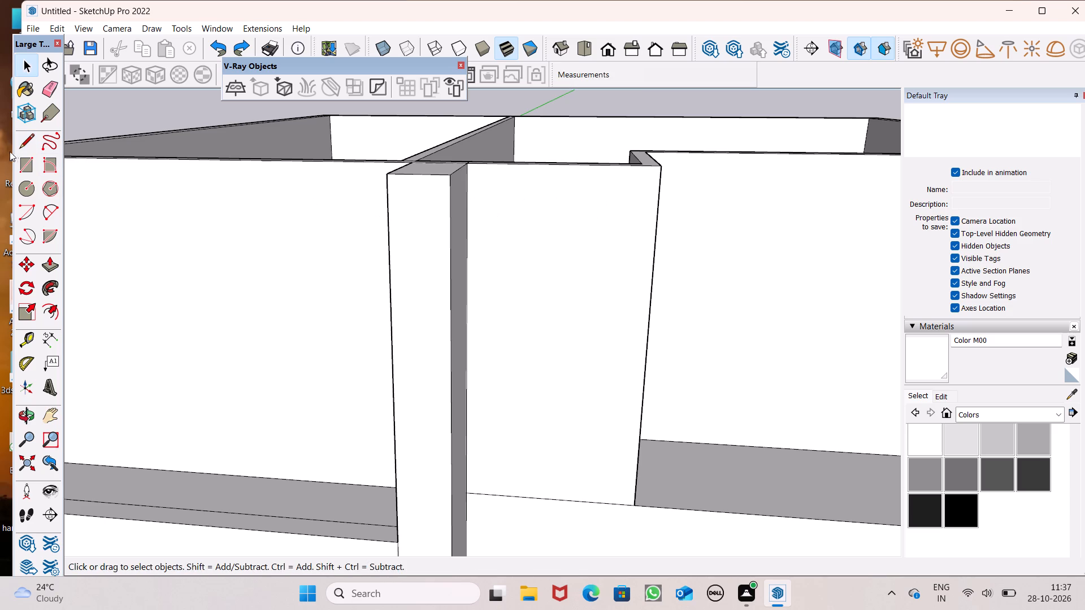
click(23, 146)
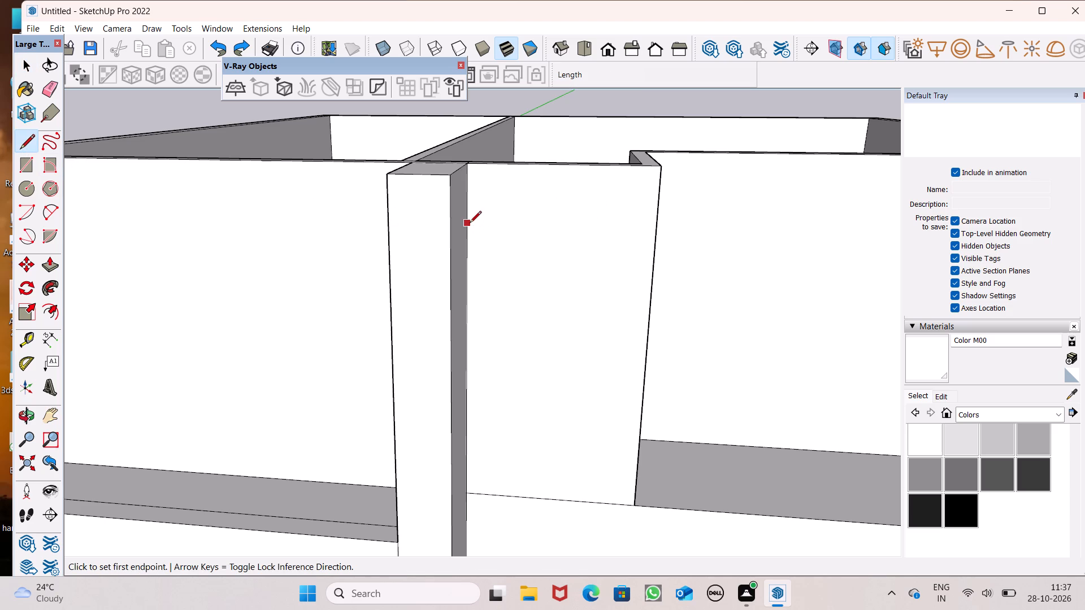
click(469, 217)
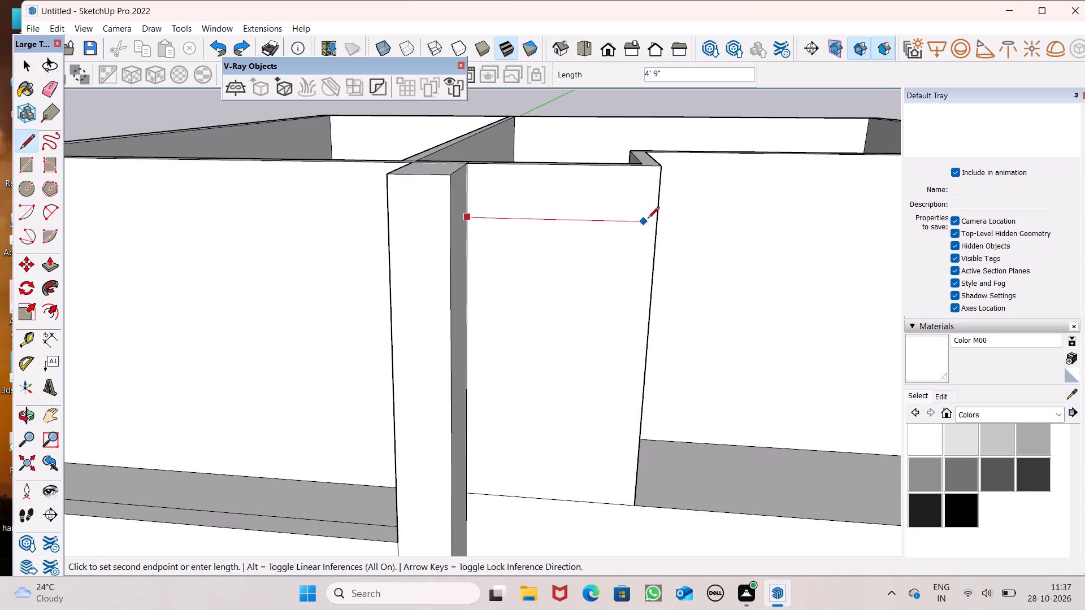
click(659, 218)
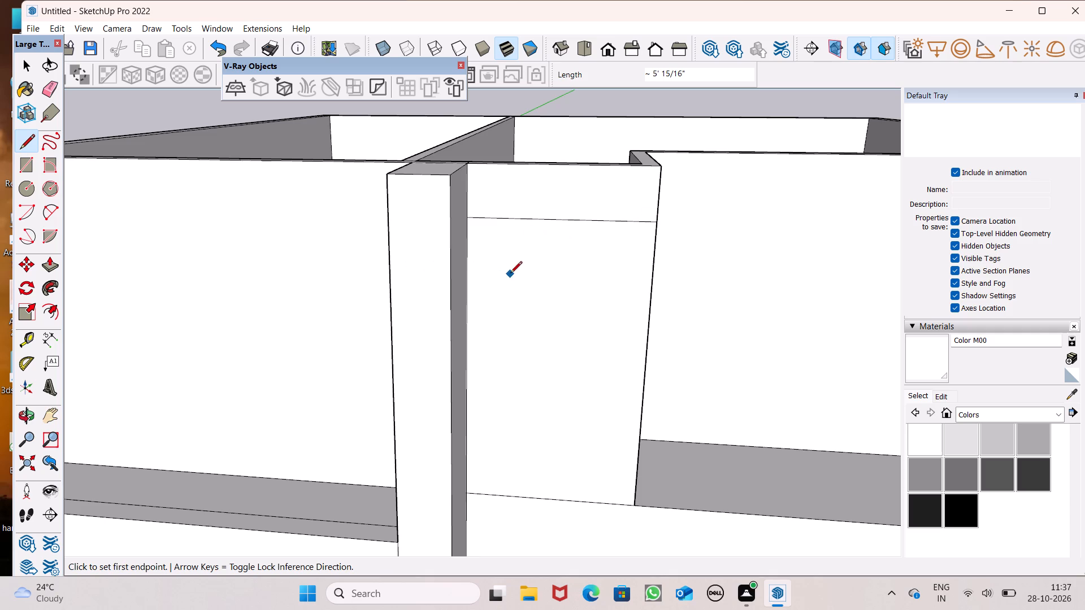
Outline the doorway beside the pillar: a horizontal line about 3' 8" from the pillar's edge, then a vertical about 10' 4 1/4" to the platform.
click(468, 260)
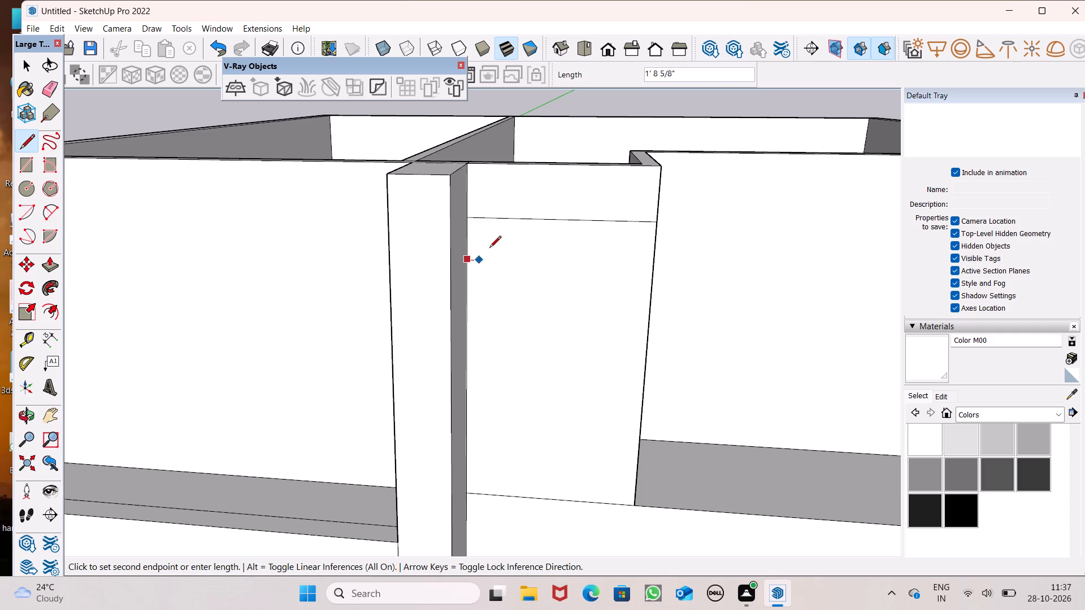
click(604, 261)
scroll(583, 341, down, 6)
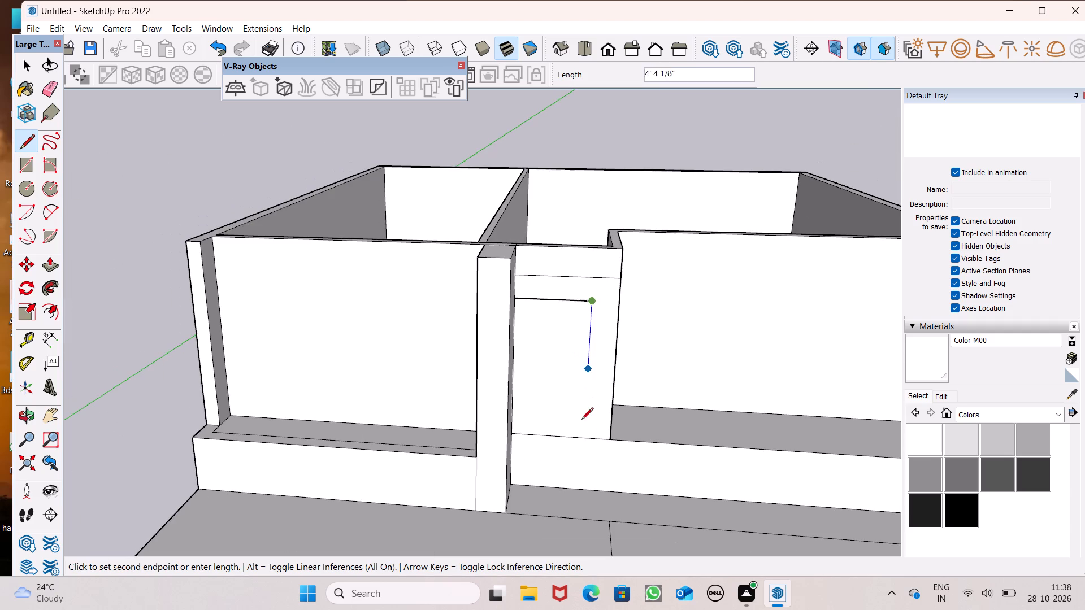
click(579, 489)
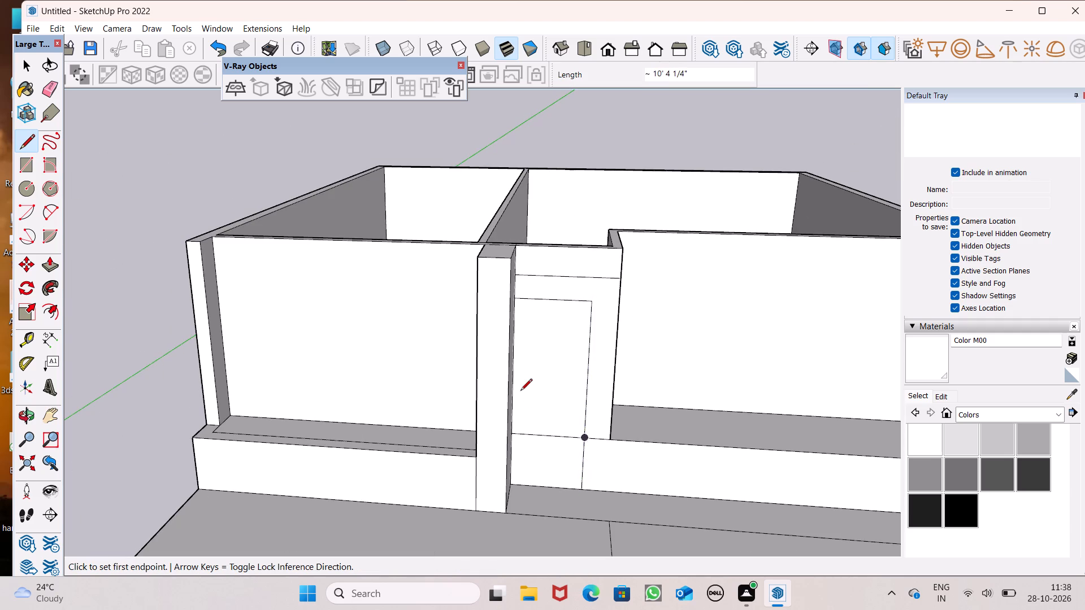
Draw a 3' vertical line down the base's front face from the wall's lower corner at the recess.
scroll(600, 441, up, 3)
click(619, 438)
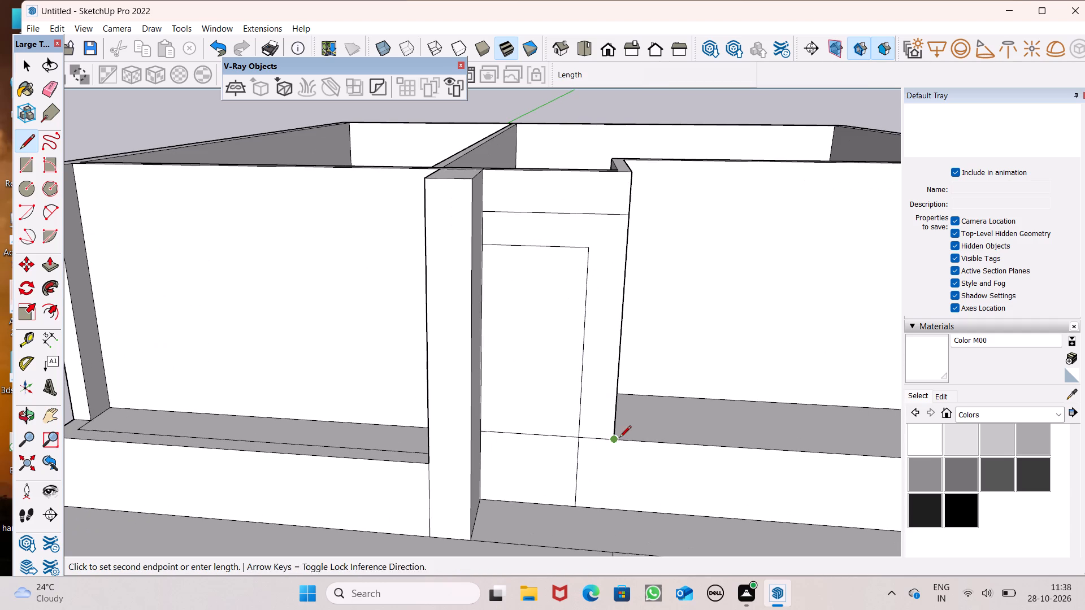
click(609, 512)
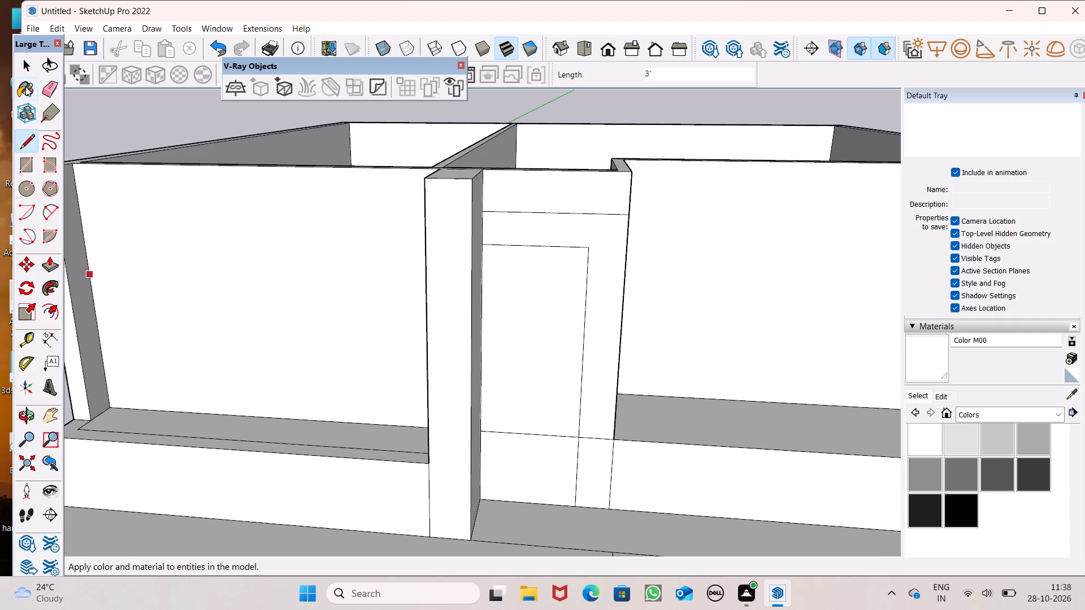
Erase the two horizontal segments at the raised base's top level, inside the doorway outline and beside it up to the recess corner.
click(44, 91)
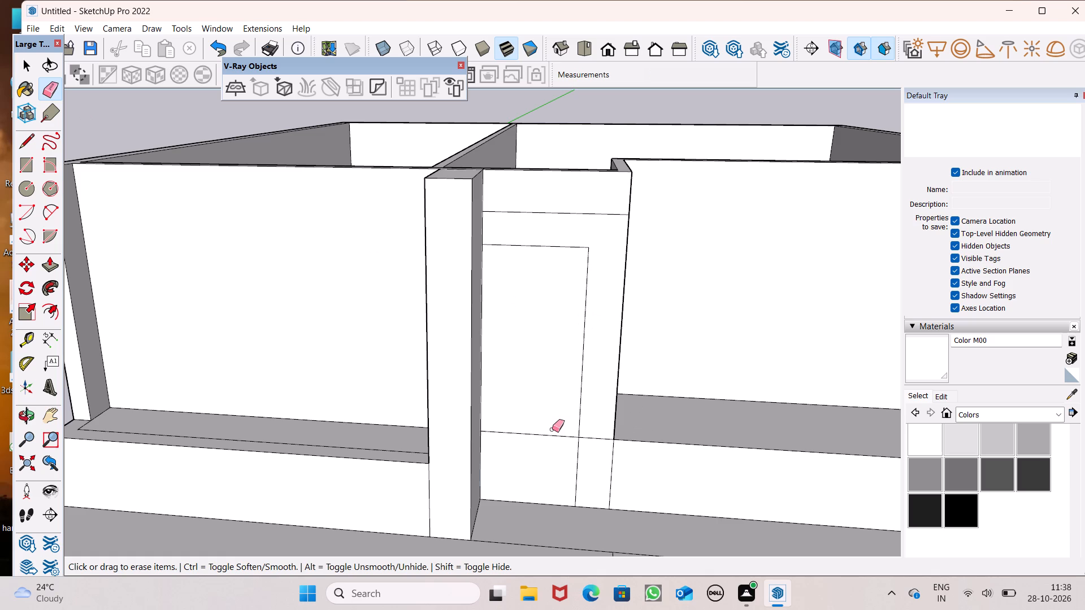
drag(552, 429, 553, 440)
click(605, 436)
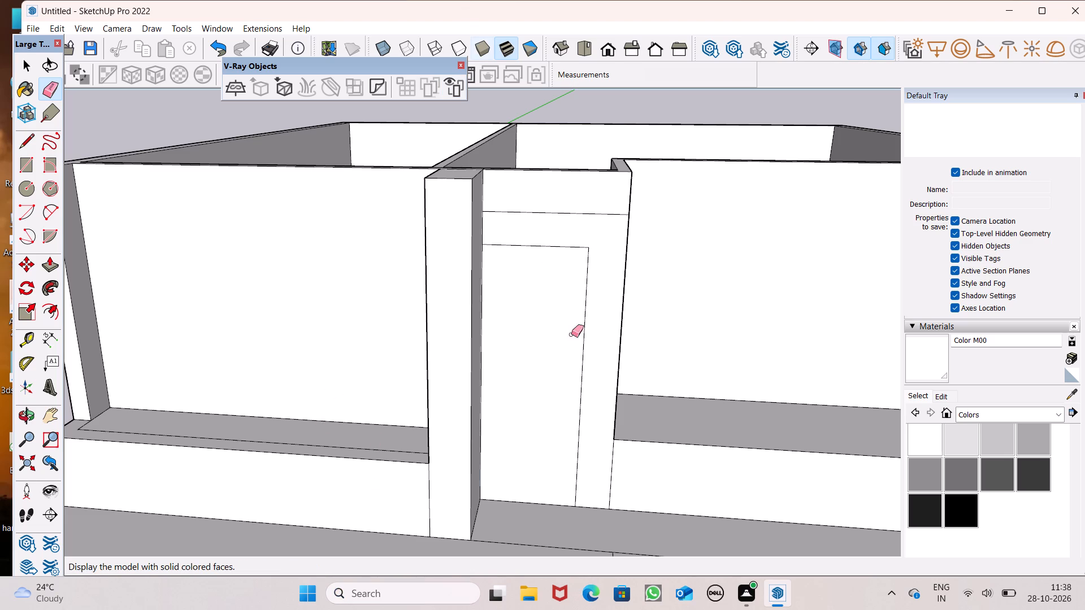
Examine the doorway outline, pillar and surrounding walls from the front and from above.
scroll(582, 304, down, 1)
middle_drag(611, 409, 712, 355)
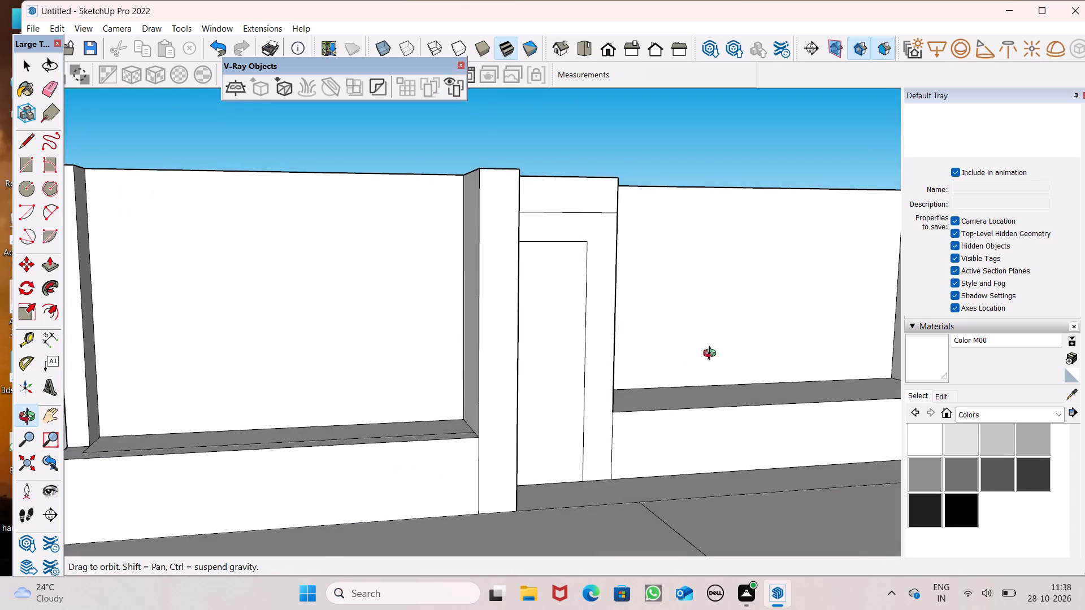
middle_drag(712, 355, 668, 389)
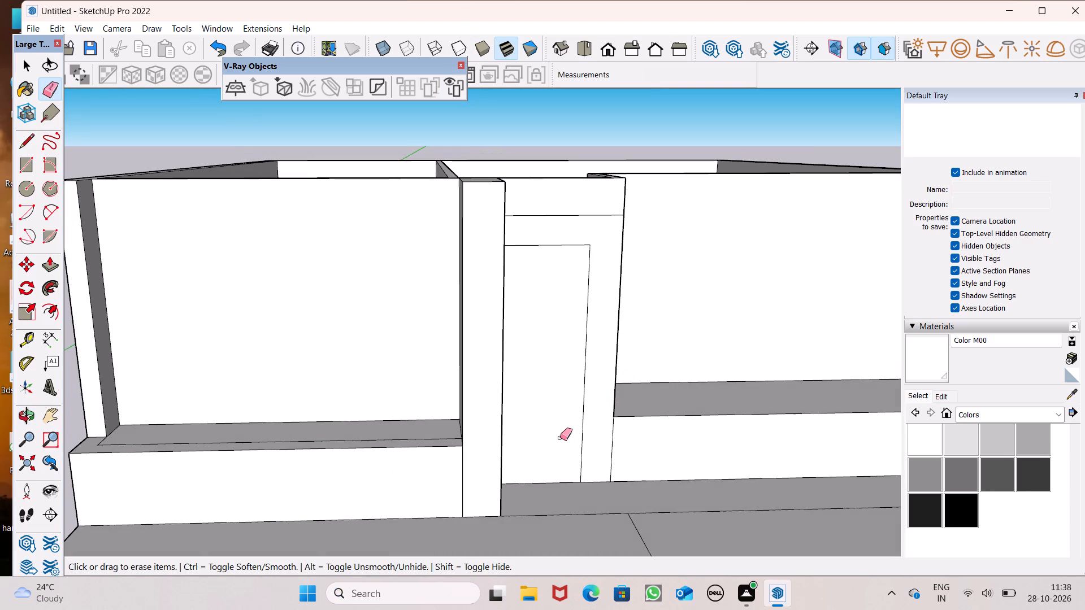
middle_drag(671, 491, 578, 489)
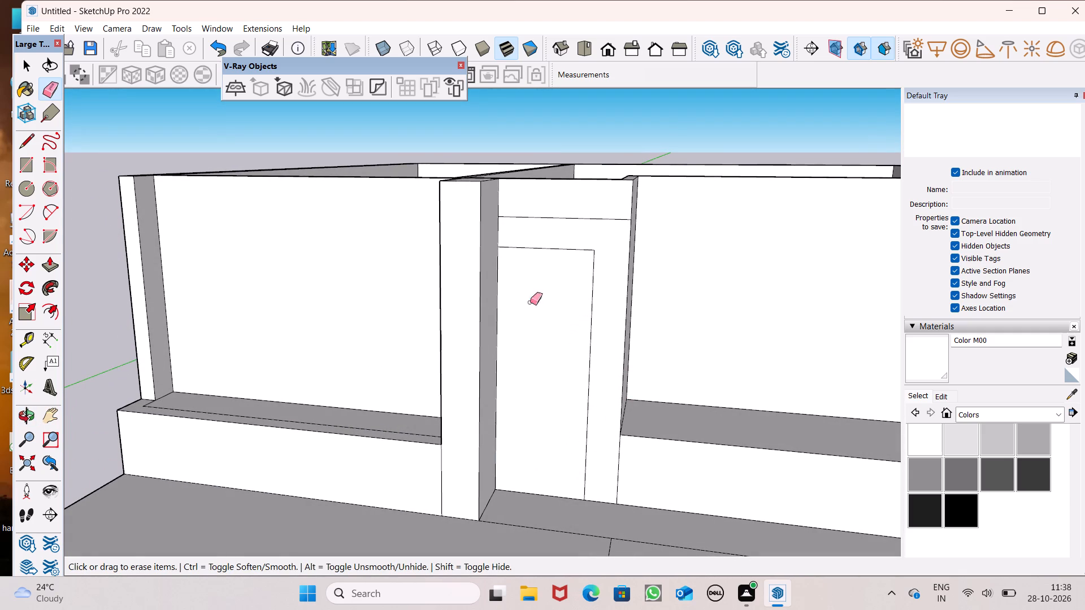
middle_drag(561, 268, 534, 328)
scroll(534, 328, up, 1)
scroll(493, 204, down, 3)
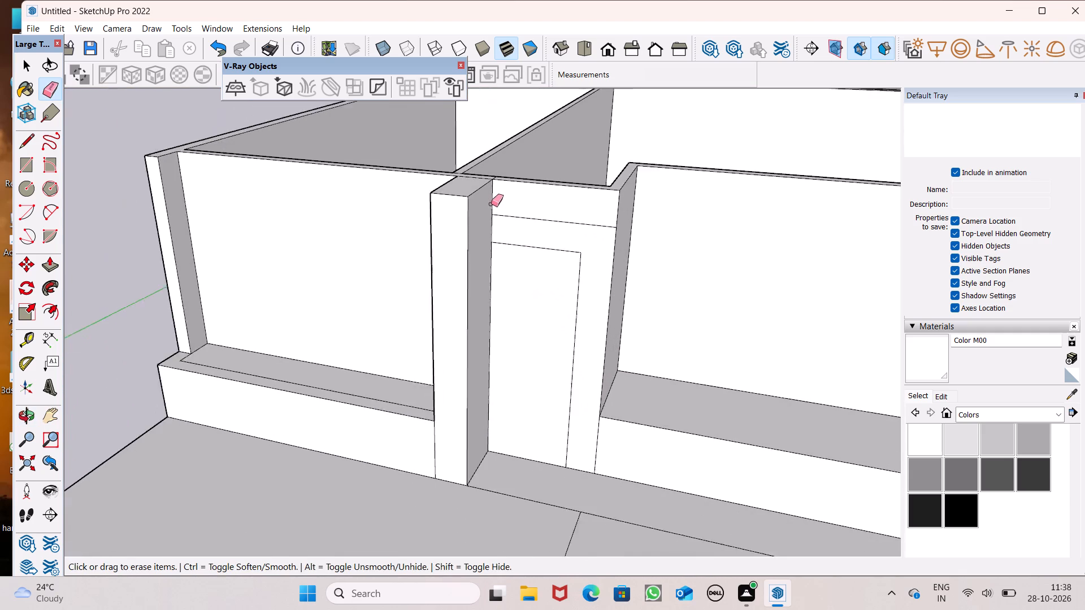
scroll(491, 204, down, 7)
middle_drag(537, 256, 566, 372)
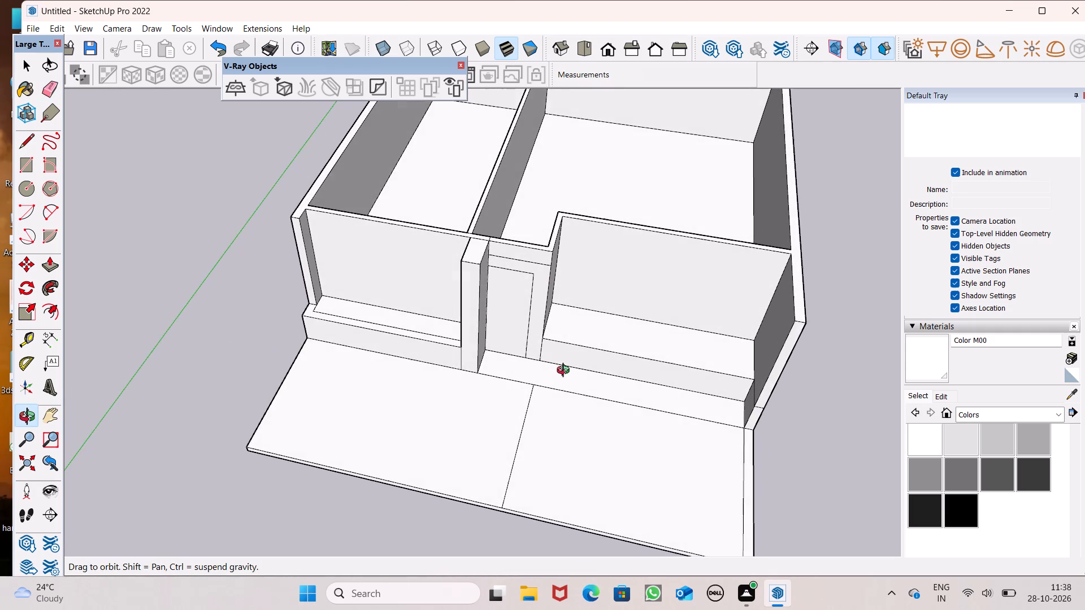
middle_drag(566, 372, 570, 380)
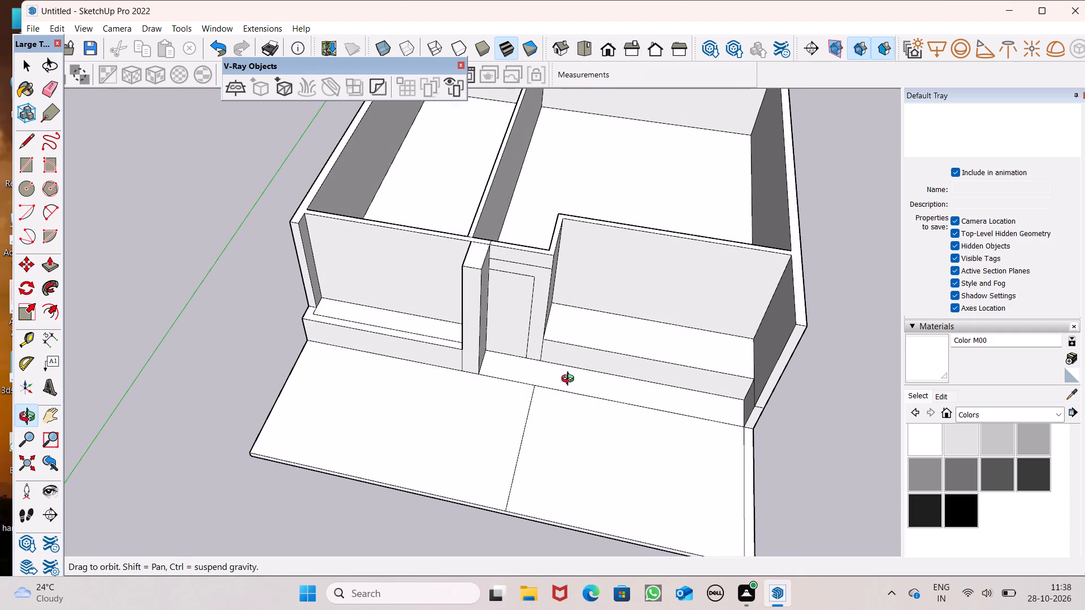
middle_drag(570, 380, 567, 387)
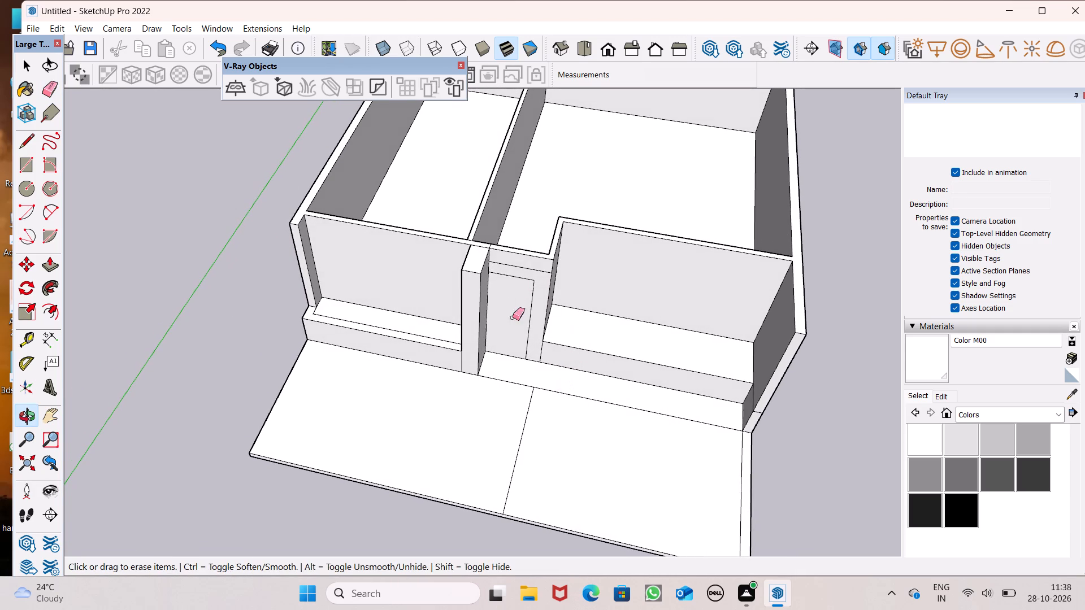
scroll(526, 320, down, 2)
middle_drag(611, 374, 483, 353)
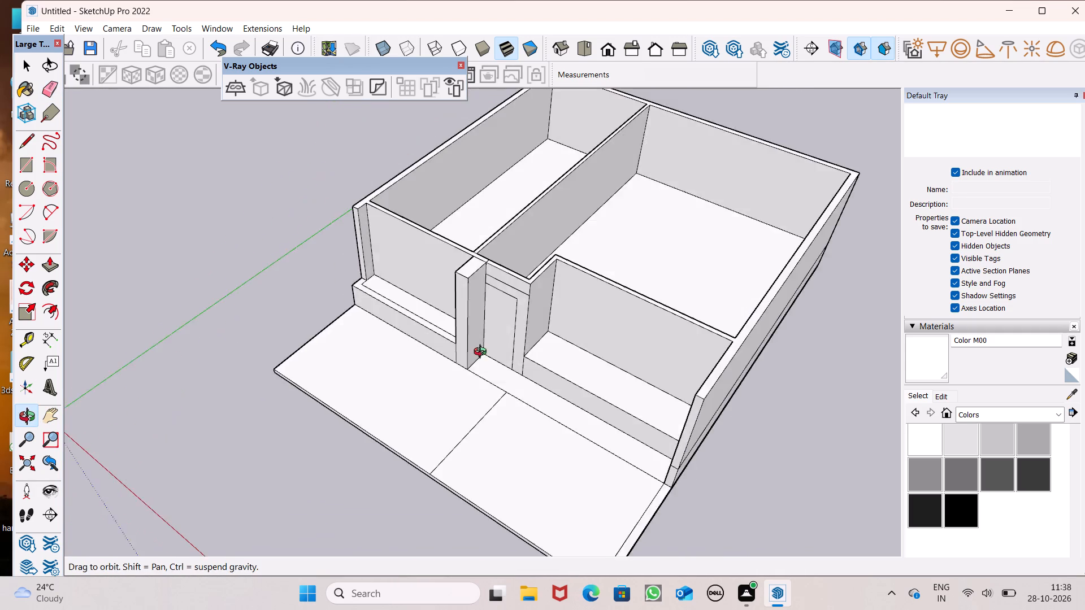
middle_drag(483, 353, 529, 413)
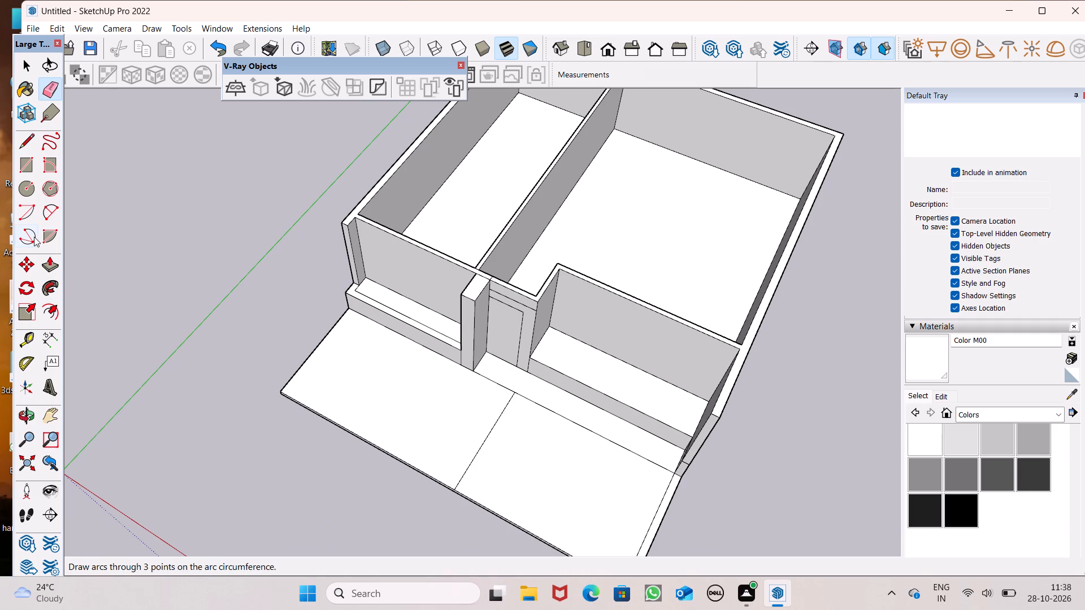
Push the raised base's front face below the recessed wall back 2' 9 15/16".
click(54, 272)
scroll(619, 354, up, 3)
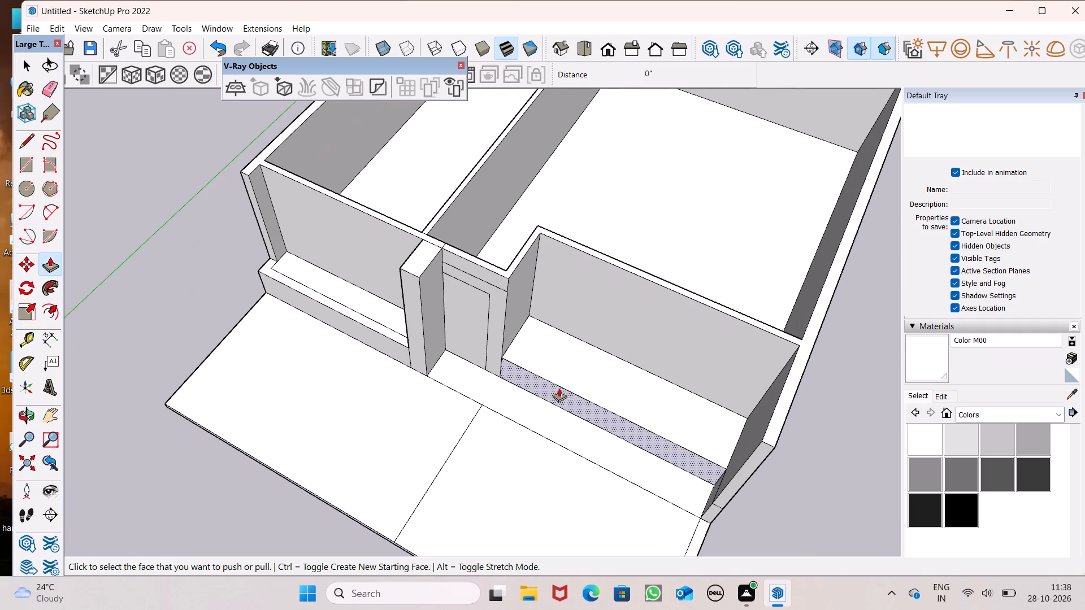
drag(555, 394, 577, 369)
scroll(599, 374, down, 1)
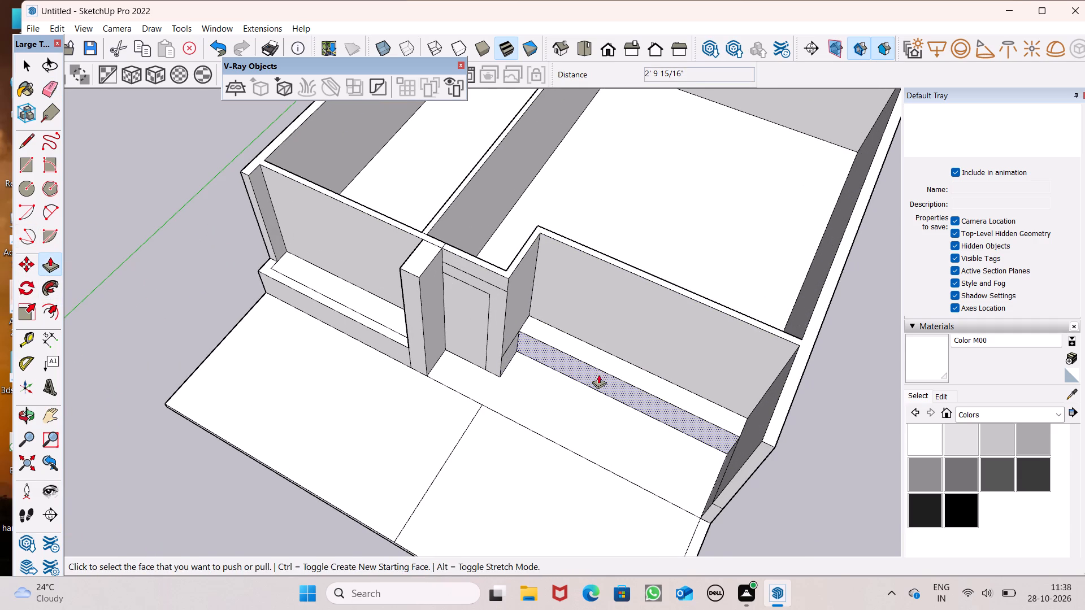
Pull the L-shaped surround above and beside the doorway outline forward 1' 1 1/8".
middle_drag(623, 391, 677, 329)
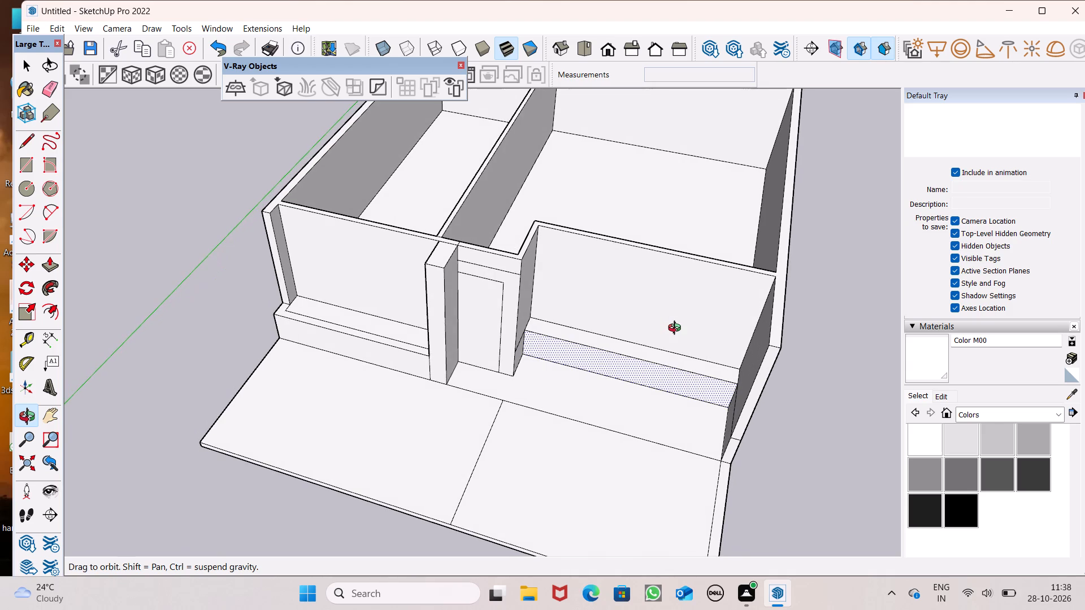
middle_drag(677, 329, 708, 333)
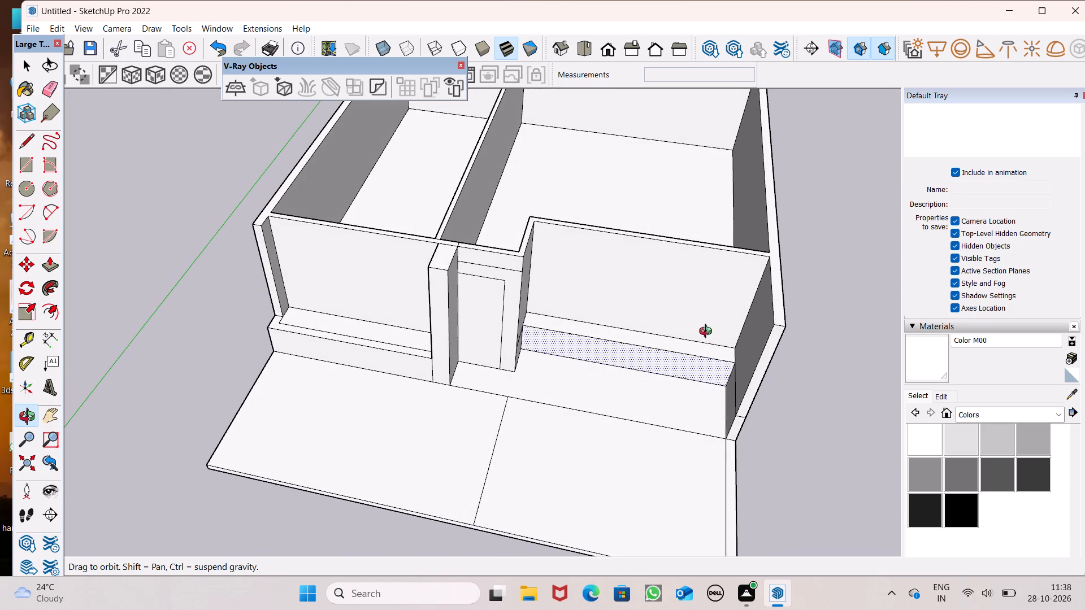
middle_drag(708, 333, 708, 332)
scroll(494, 261, up, 5)
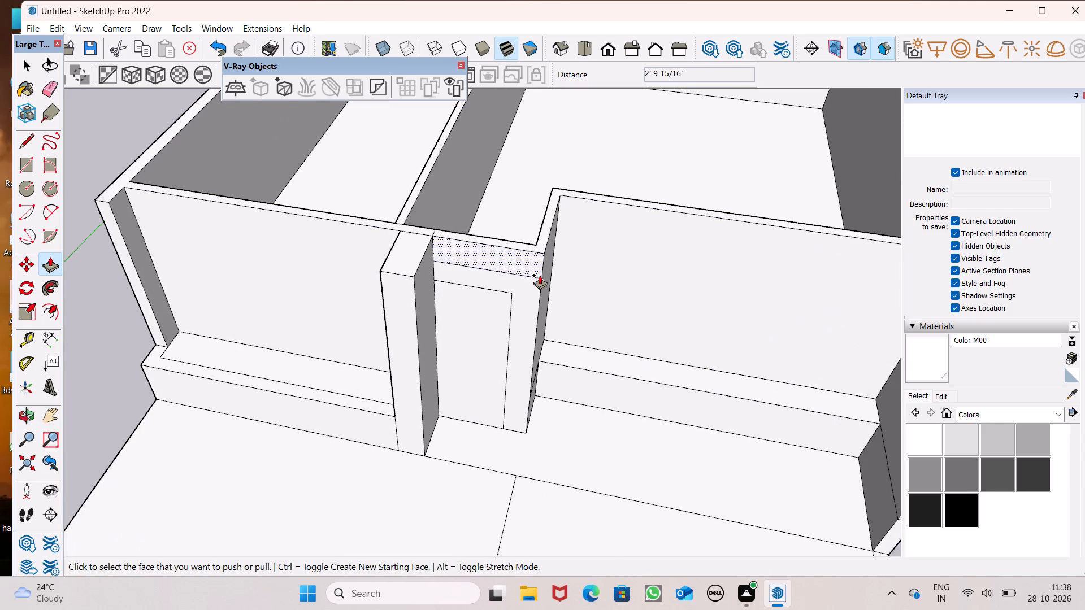
drag(532, 286, 514, 298)
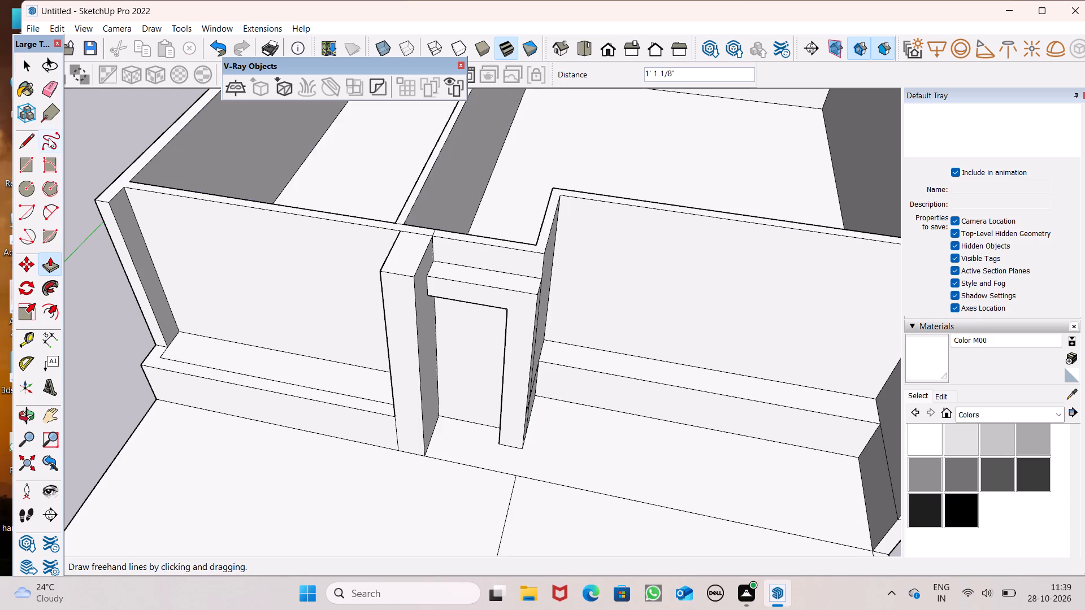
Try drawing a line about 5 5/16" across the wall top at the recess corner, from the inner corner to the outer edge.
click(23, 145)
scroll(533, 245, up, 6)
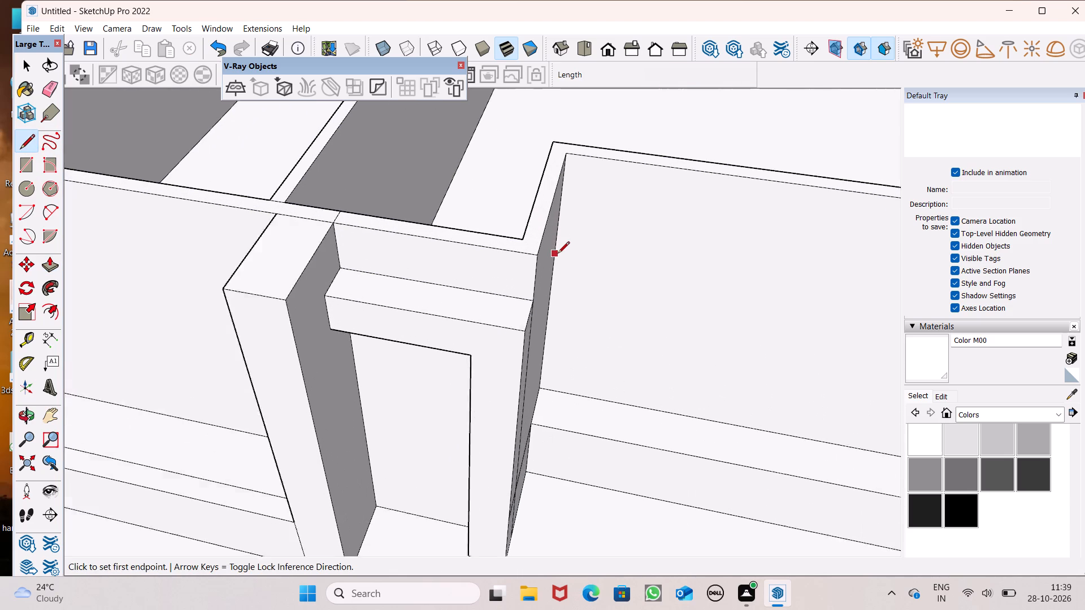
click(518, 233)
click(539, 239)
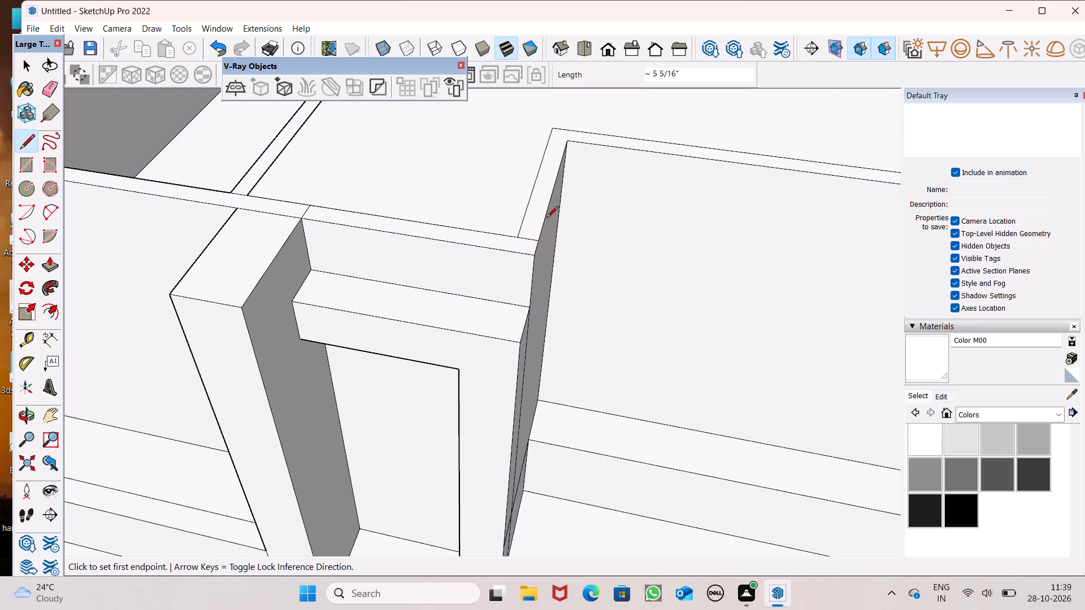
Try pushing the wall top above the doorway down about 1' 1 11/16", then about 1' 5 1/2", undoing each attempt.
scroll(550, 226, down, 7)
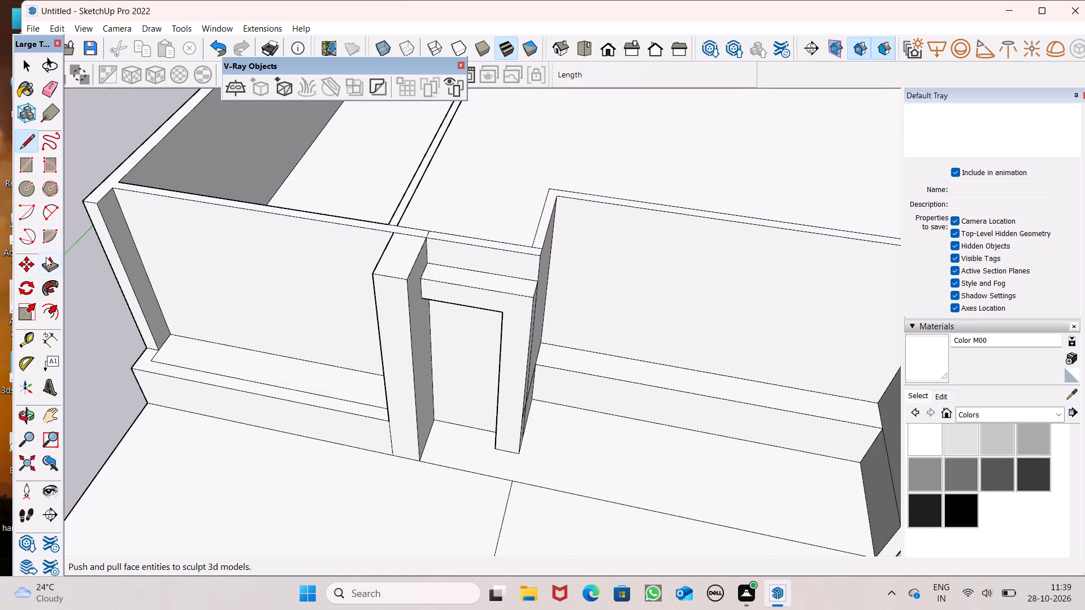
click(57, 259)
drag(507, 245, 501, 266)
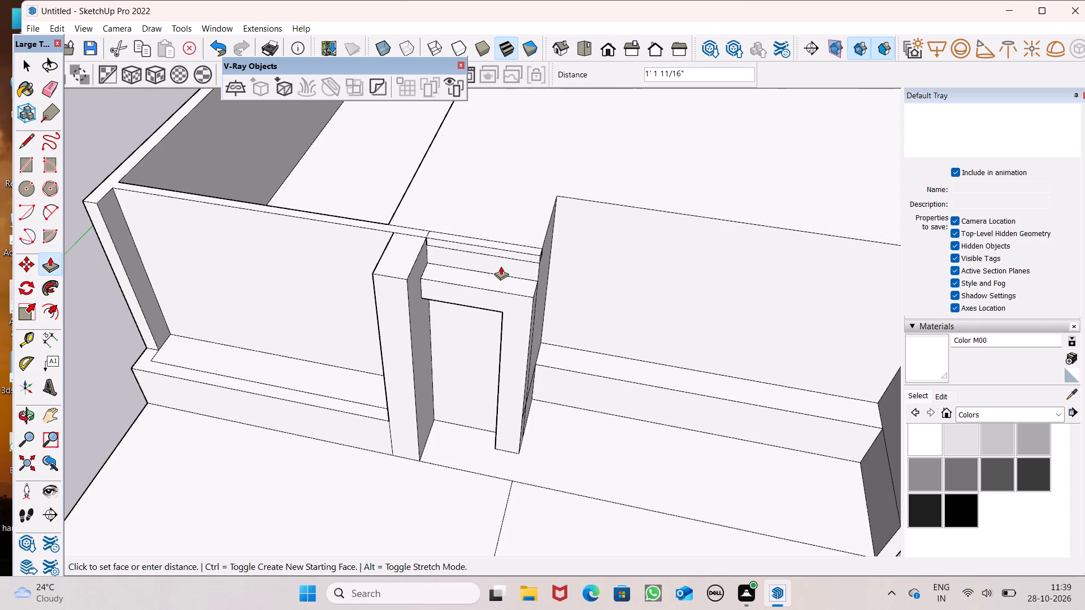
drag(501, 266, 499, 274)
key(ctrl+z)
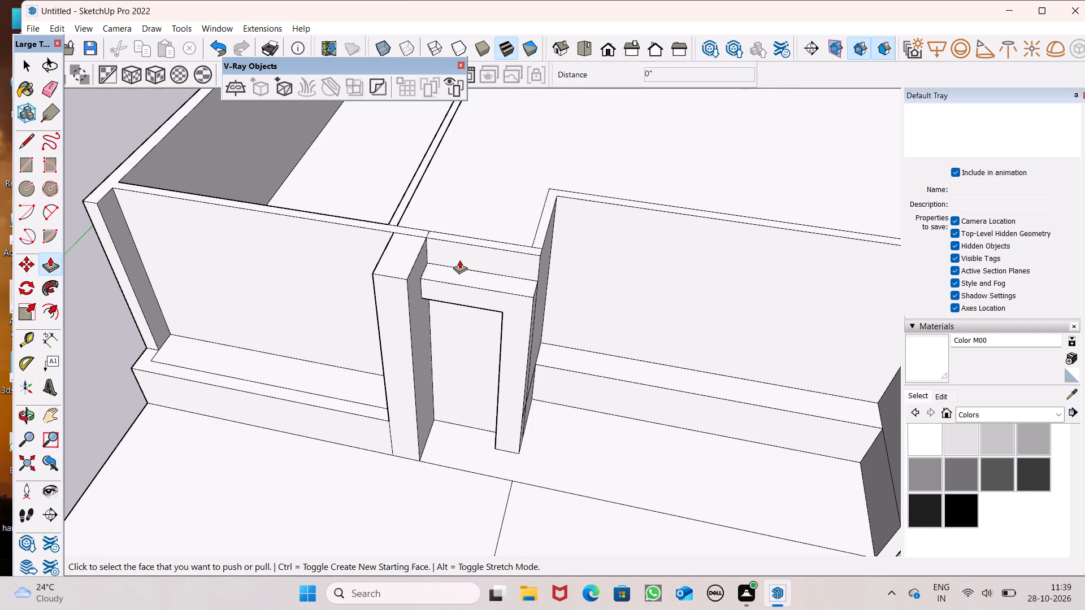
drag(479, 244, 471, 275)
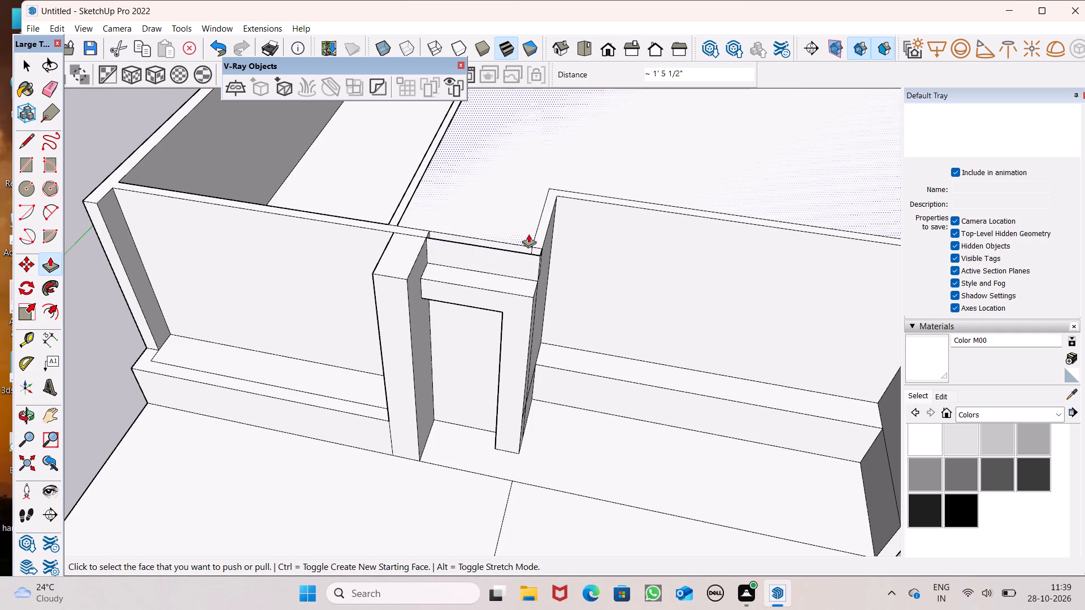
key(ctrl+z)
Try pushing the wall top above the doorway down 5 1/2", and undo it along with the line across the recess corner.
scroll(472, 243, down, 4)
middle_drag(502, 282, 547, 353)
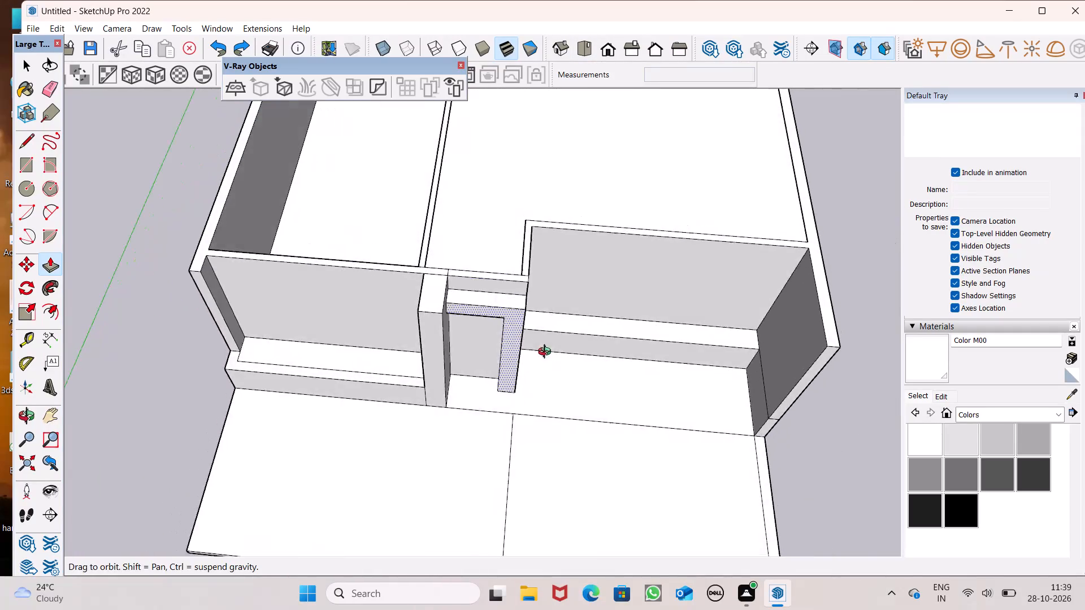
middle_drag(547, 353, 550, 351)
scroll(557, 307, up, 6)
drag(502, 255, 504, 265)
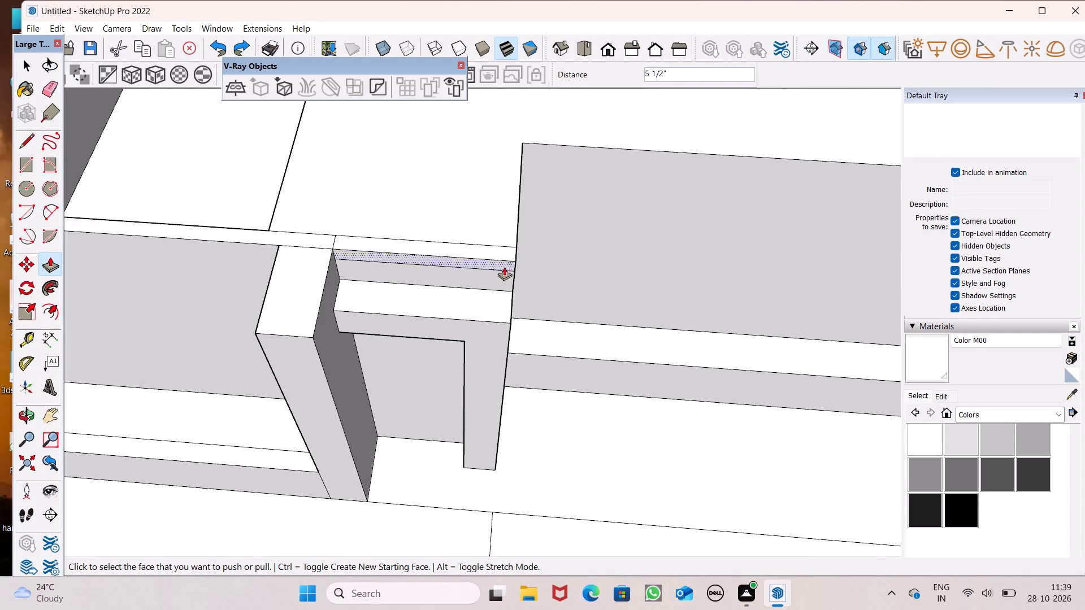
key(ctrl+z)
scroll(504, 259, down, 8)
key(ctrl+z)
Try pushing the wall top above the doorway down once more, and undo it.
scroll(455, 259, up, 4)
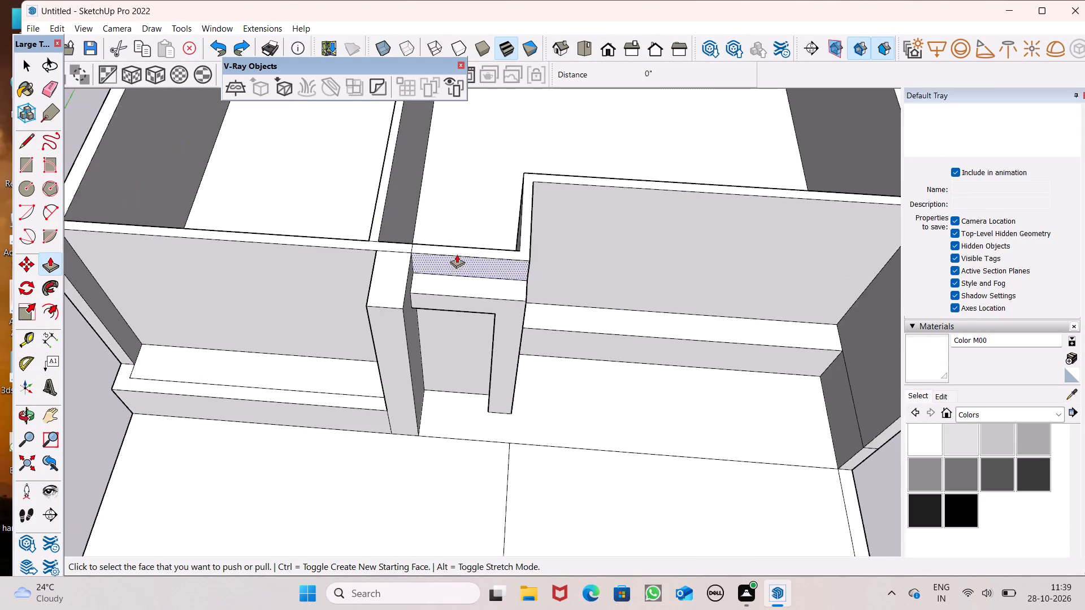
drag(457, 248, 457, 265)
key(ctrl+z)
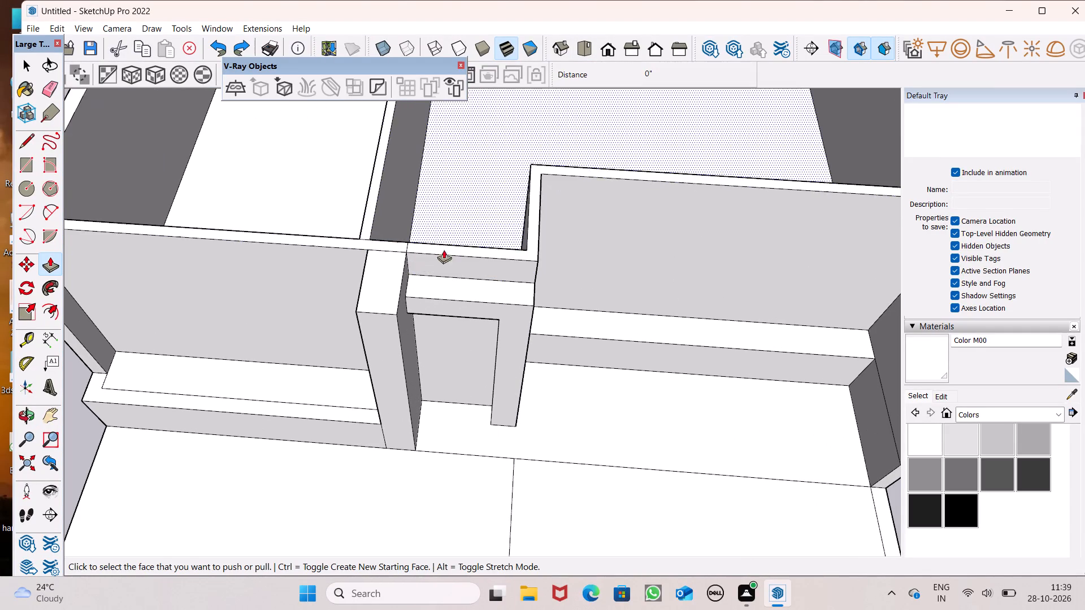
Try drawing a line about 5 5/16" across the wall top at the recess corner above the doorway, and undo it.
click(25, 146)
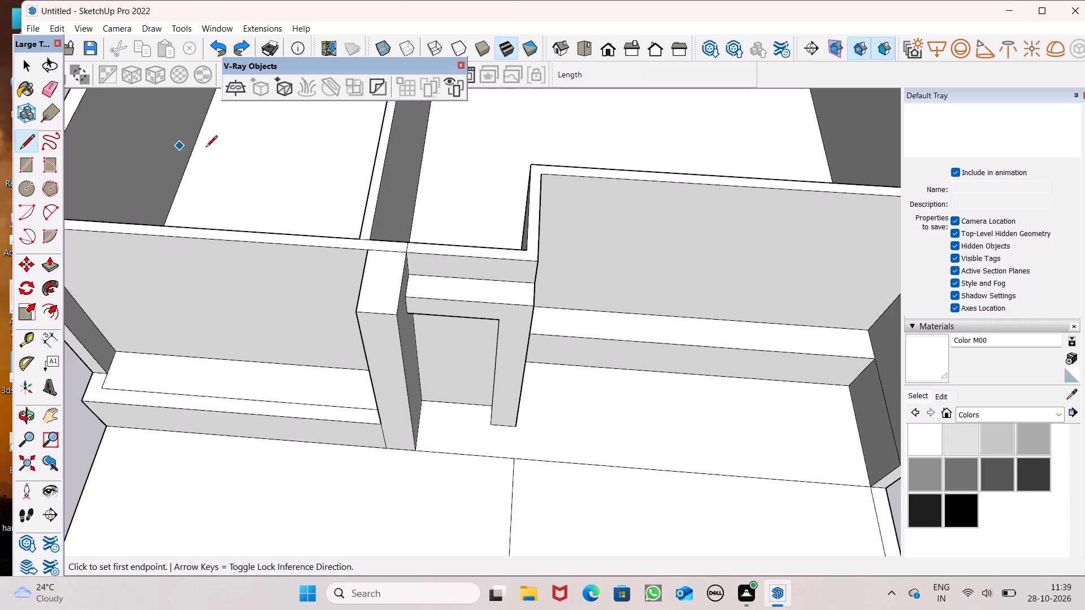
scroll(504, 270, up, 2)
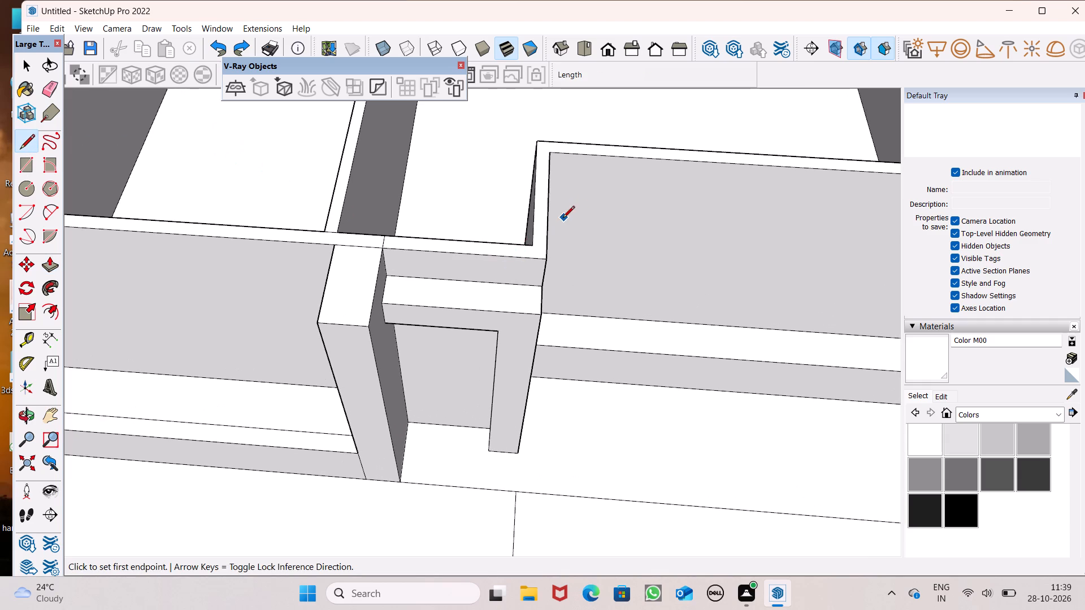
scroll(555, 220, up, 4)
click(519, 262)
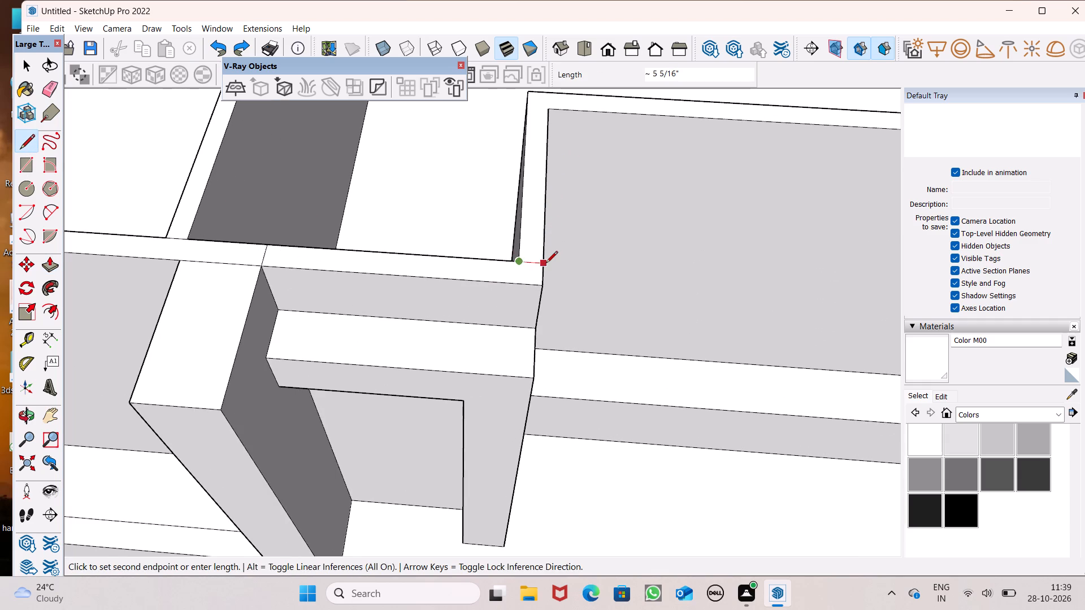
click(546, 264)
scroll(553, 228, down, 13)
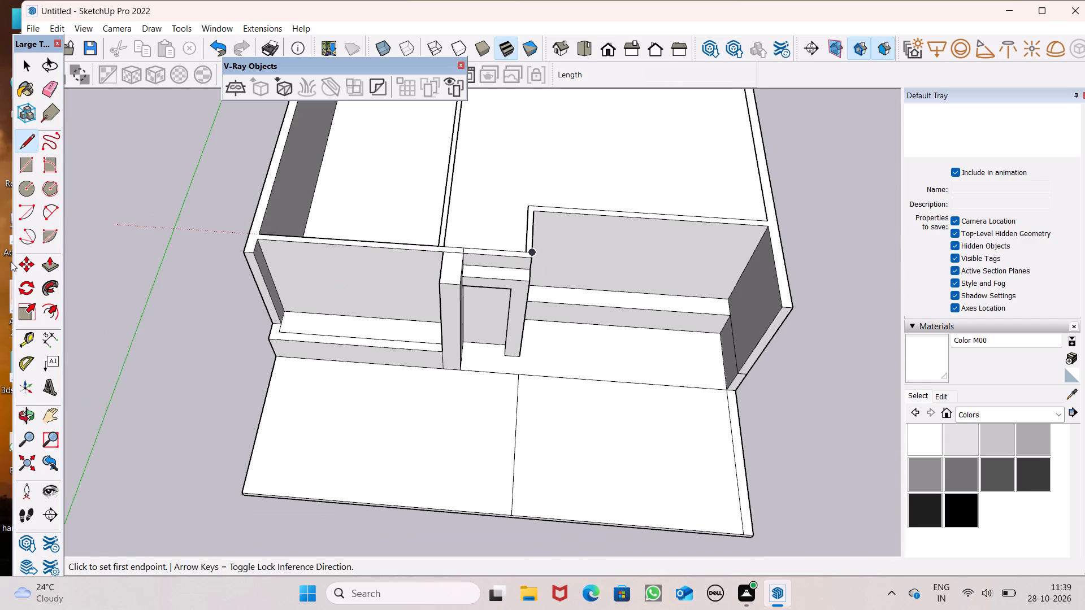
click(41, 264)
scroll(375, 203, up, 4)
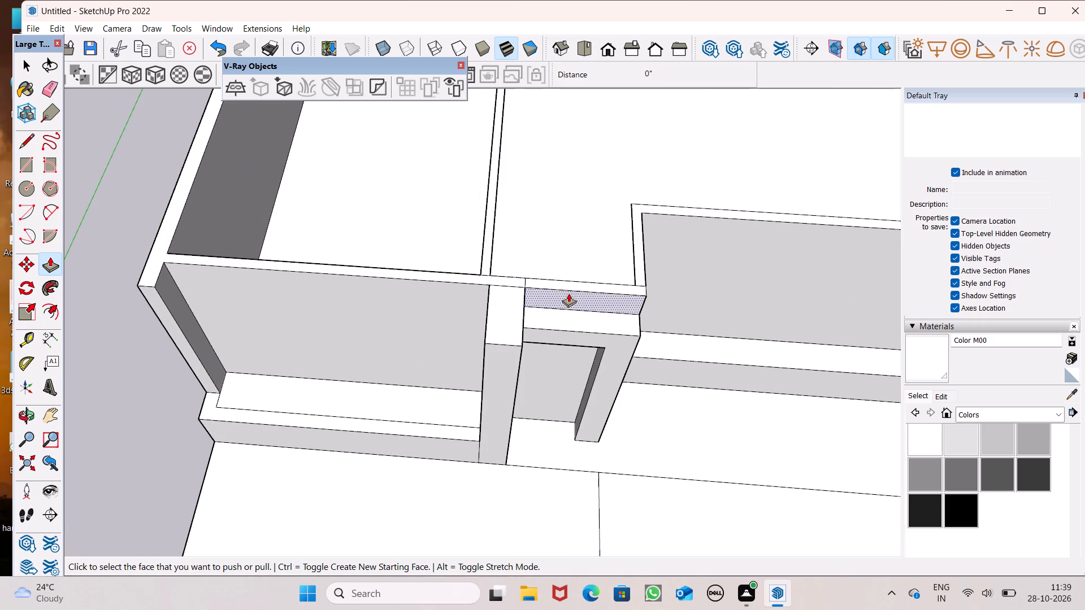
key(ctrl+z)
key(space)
Examine the building's front walls, pillar and doorway surround from several angles.
scroll(480, 313, down, 7)
middle_drag(816, 150, 744, 42)
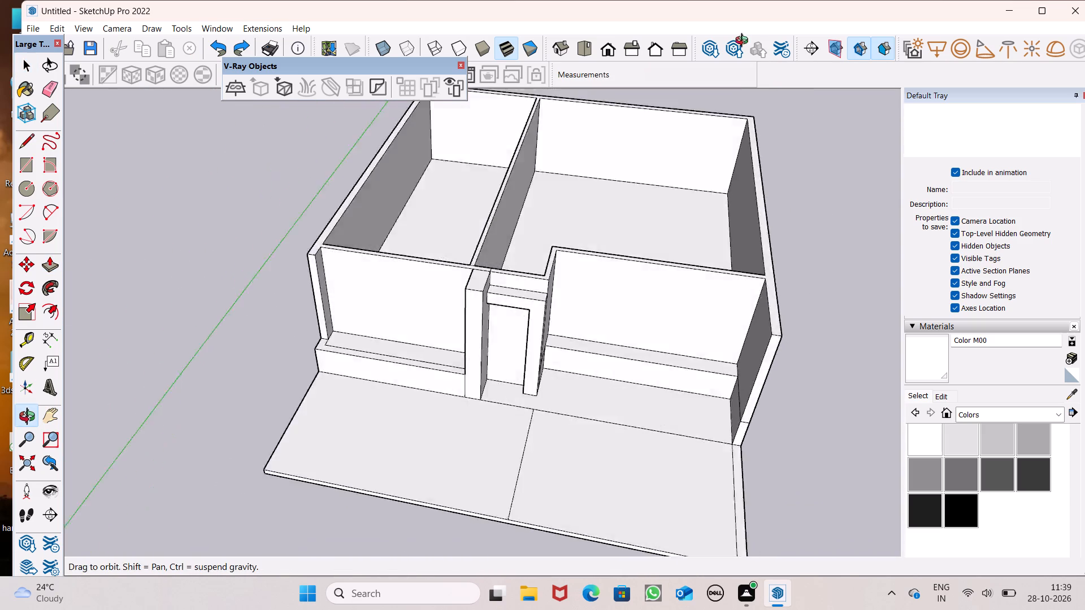
middle_drag(744, 42, 636, 101)
scroll(701, 207, down, 1)
middle_drag(698, 272, 774, 152)
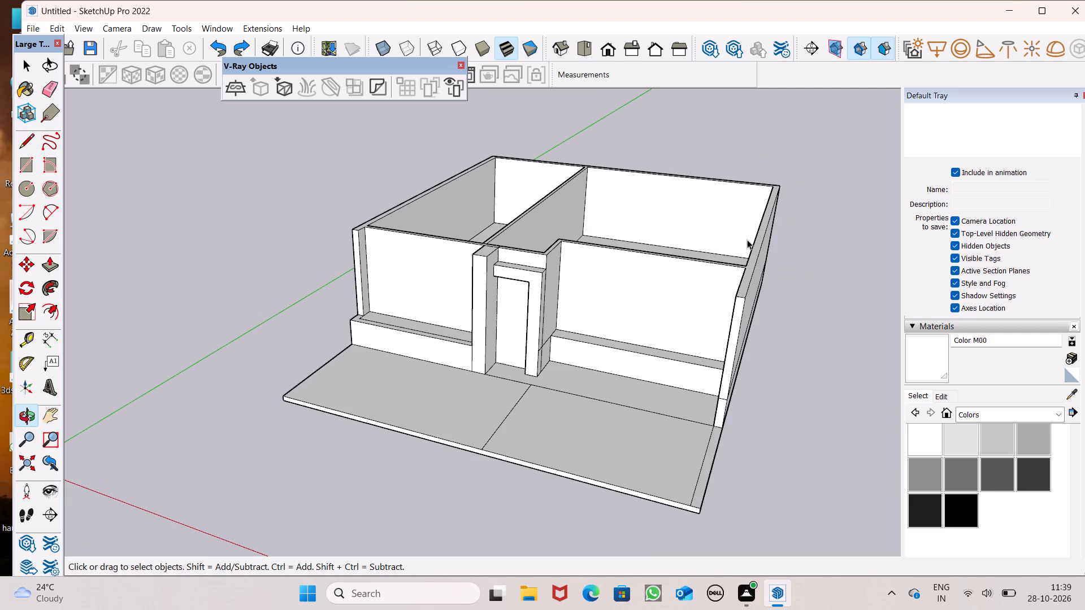
middle_drag(570, 315, 571, 318)
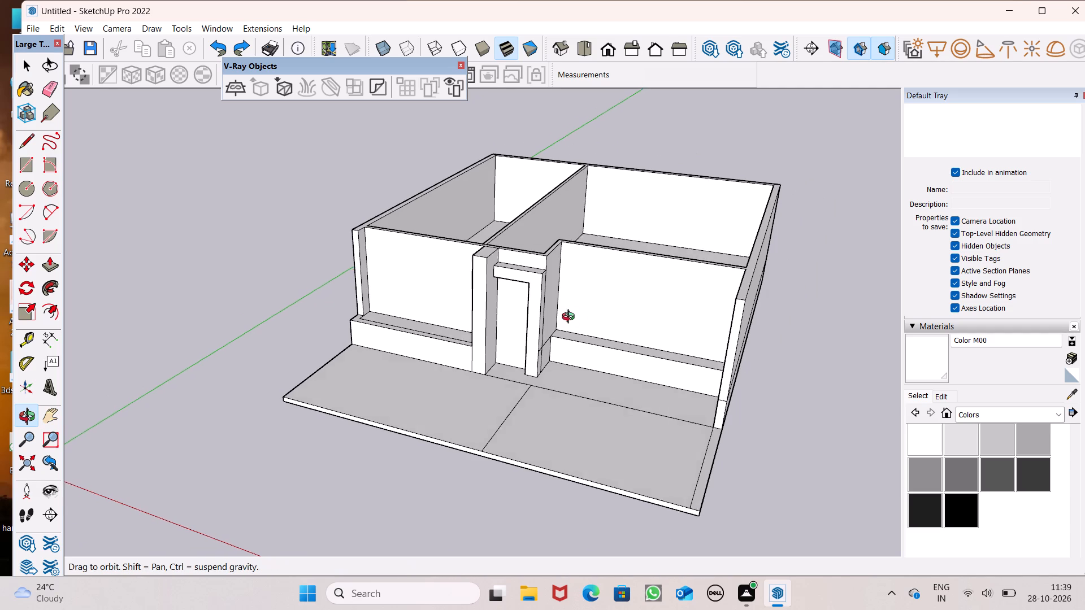
middle_drag(571, 318, 669, 309)
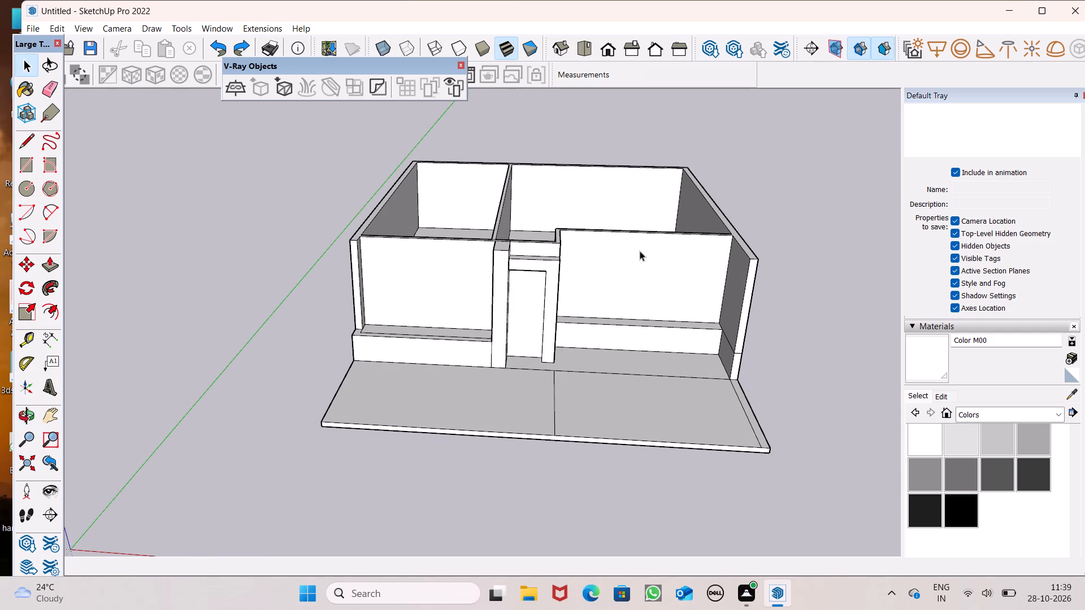
middle_drag(567, 280, 515, 256)
scroll(562, 251, up, 1)
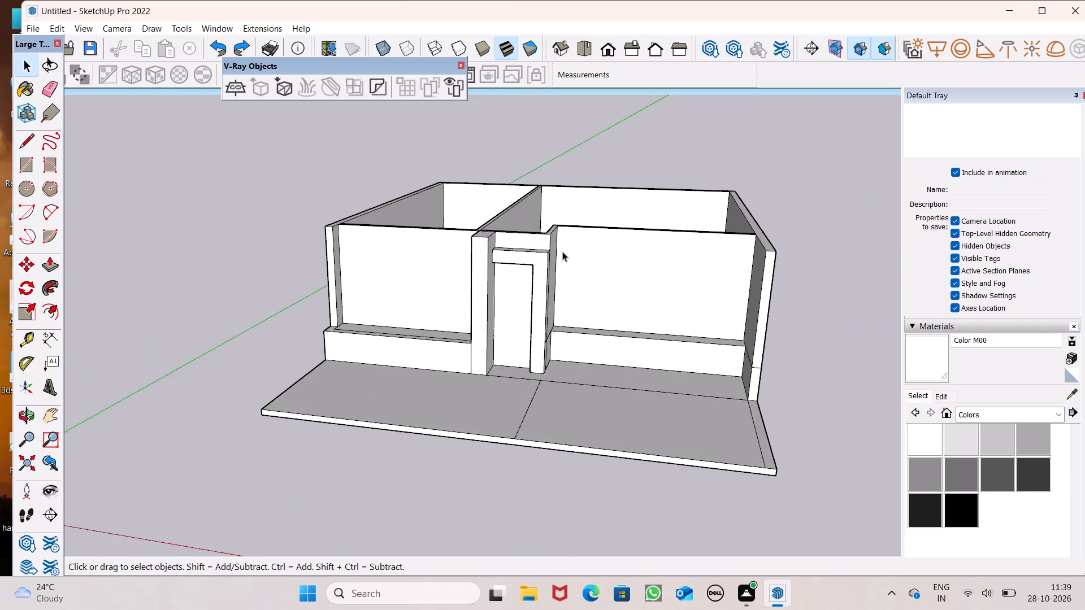
scroll(562, 251, up, 2)
scroll(225, 298, down, 4)
middle_drag(327, 360, 338, 372)
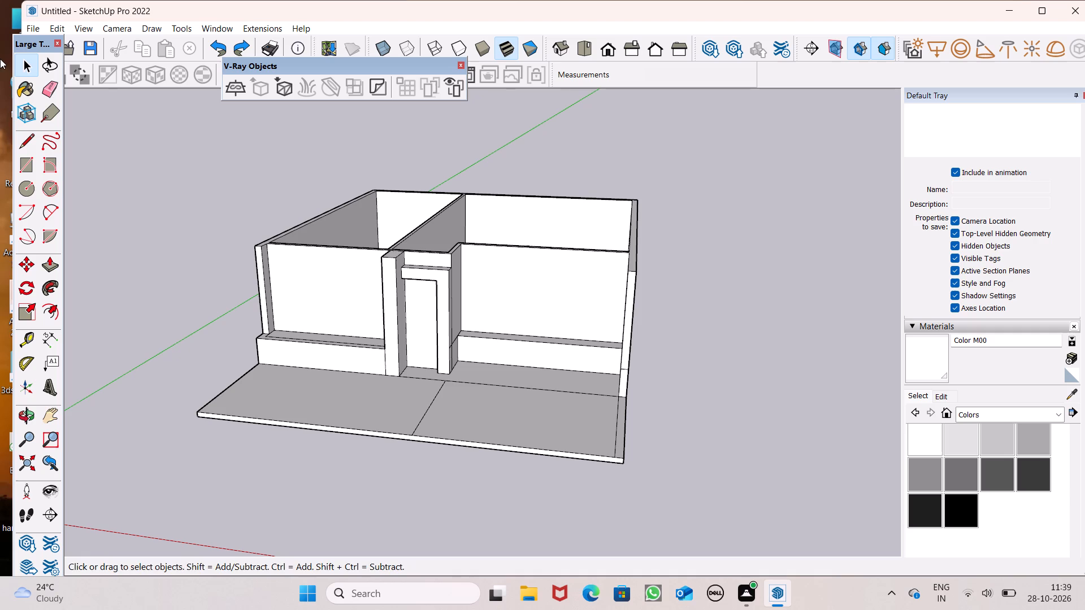
Erase the short leftover edge across the side of the doorway surround at the height of the raised base.
click(55, 93)
middle_drag(541, 293, 449, 301)
scroll(537, 294, up, 2)
scroll(423, 352, up, 6)
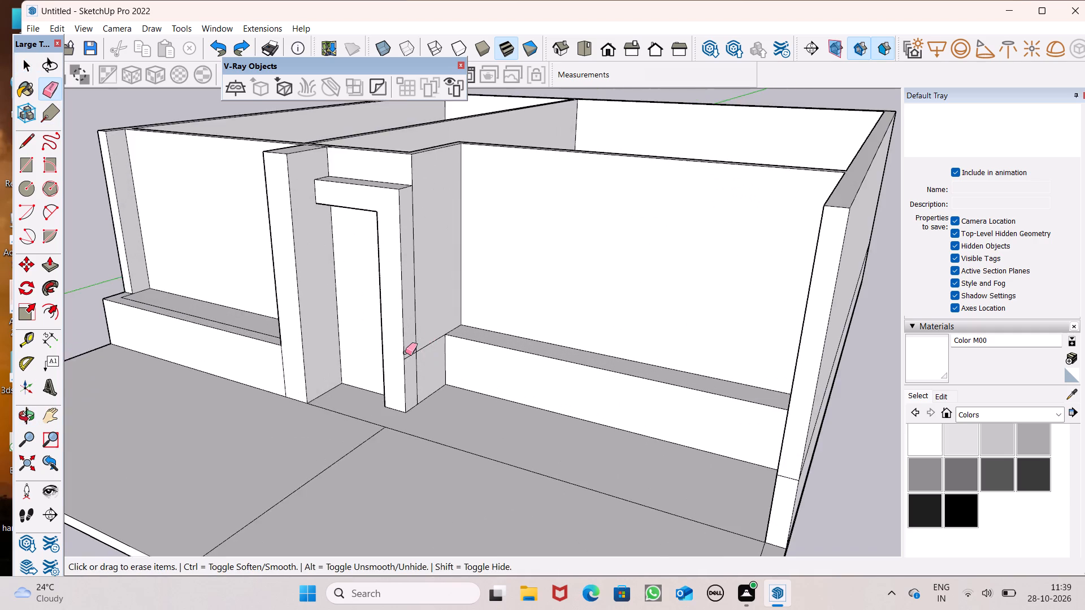
scroll(405, 352, up, 5)
click(413, 351)
Inspect the doorway surround, front platform, base ledges and overall building from several angles and distances.
scroll(430, 303, down, 8)
middle_drag(427, 361, 541, 363)
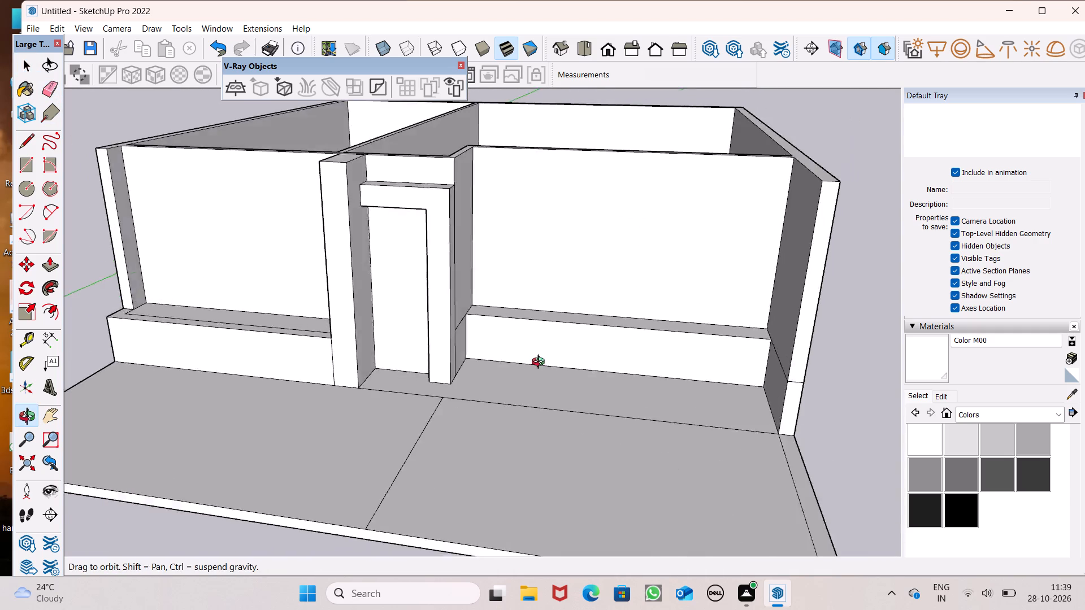
middle_drag(541, 363, 568, 348)
scroll(571, 341, up, 1)
scroll(469, 12, down, 1)
scroll(433, 121, down, 3)
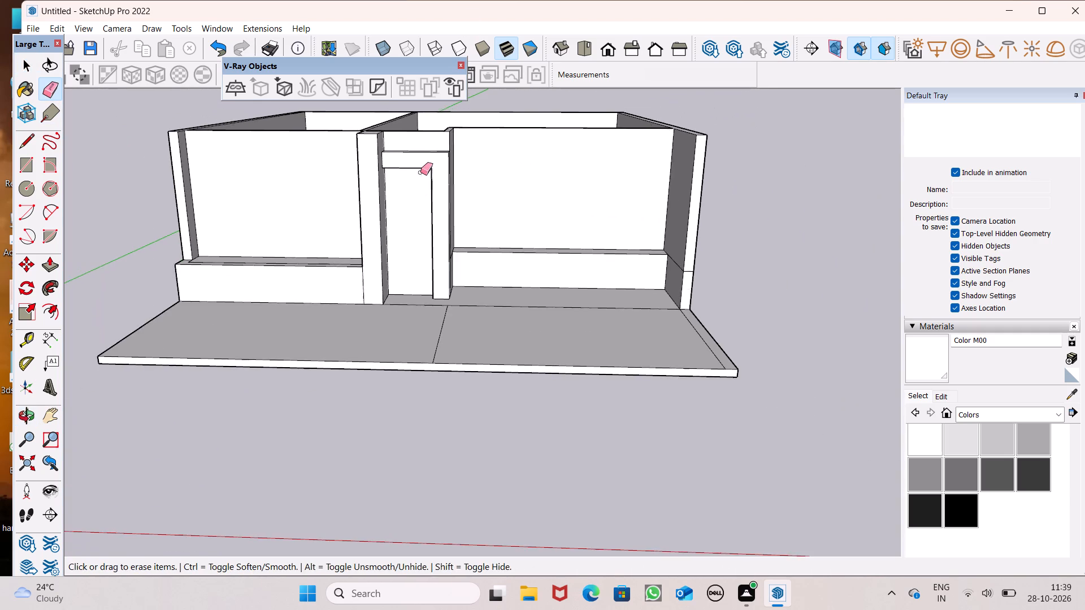
scroll(420, 172, down, 1)
middle_drag(488, 223, 433, 338)
scroll(488, 223, up, 1)
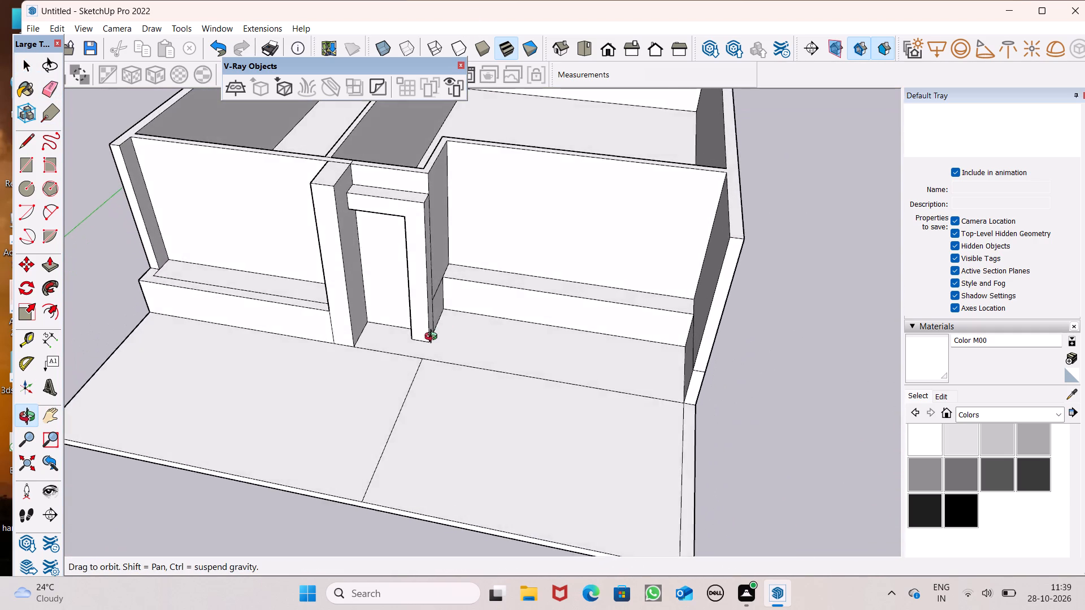
middle_drag(433, 338, 451, 329)
scroll(456, 307, down, 1)
middle_drag(439, 345, 459, 331)
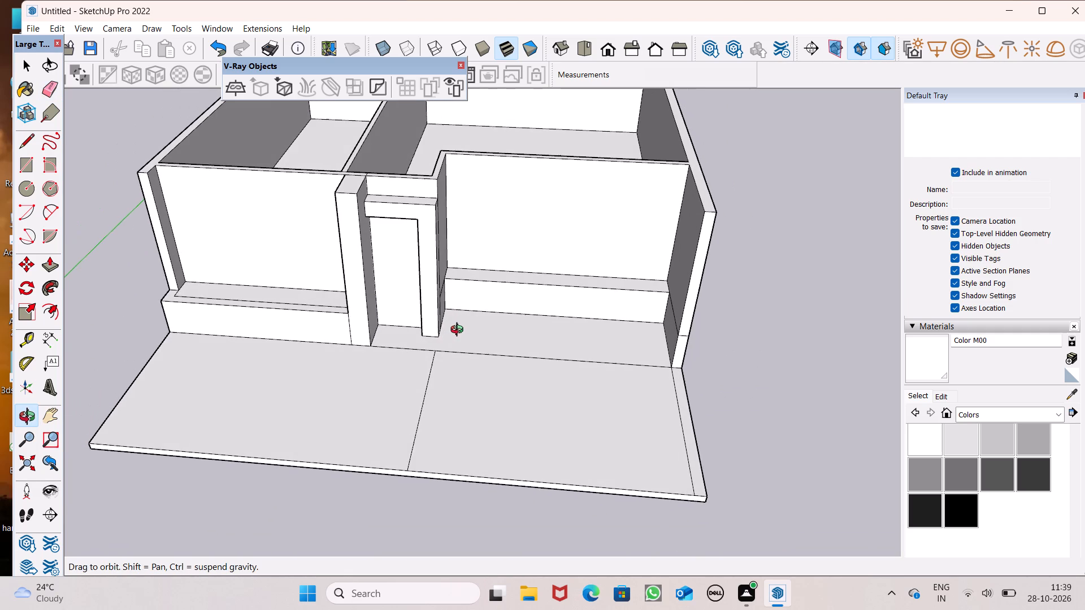
middle_drag(459, 331, 464, 331)
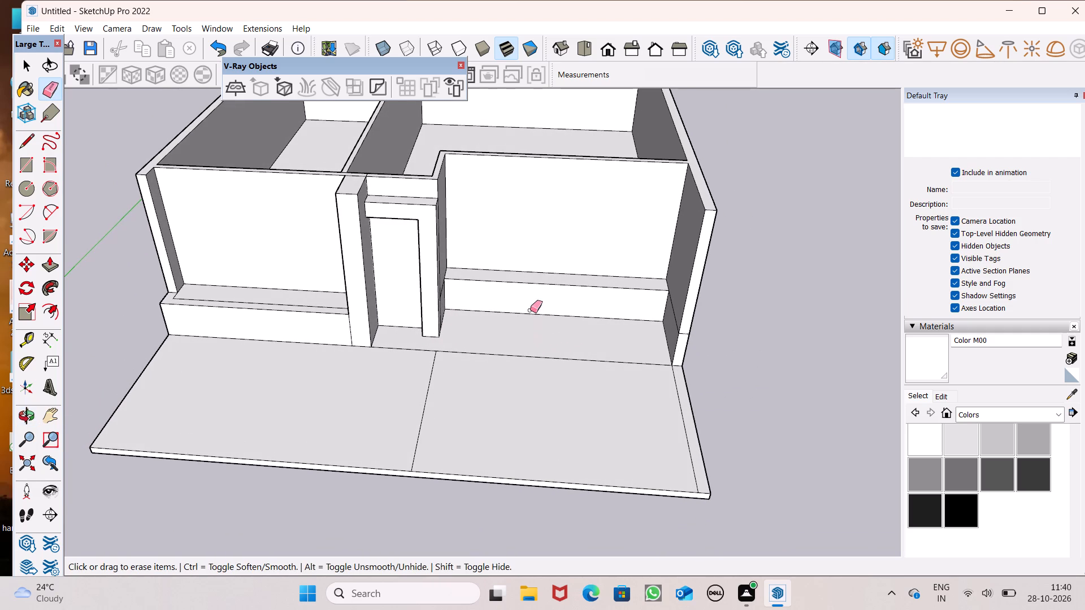
scroll(530, 310, down, 3)
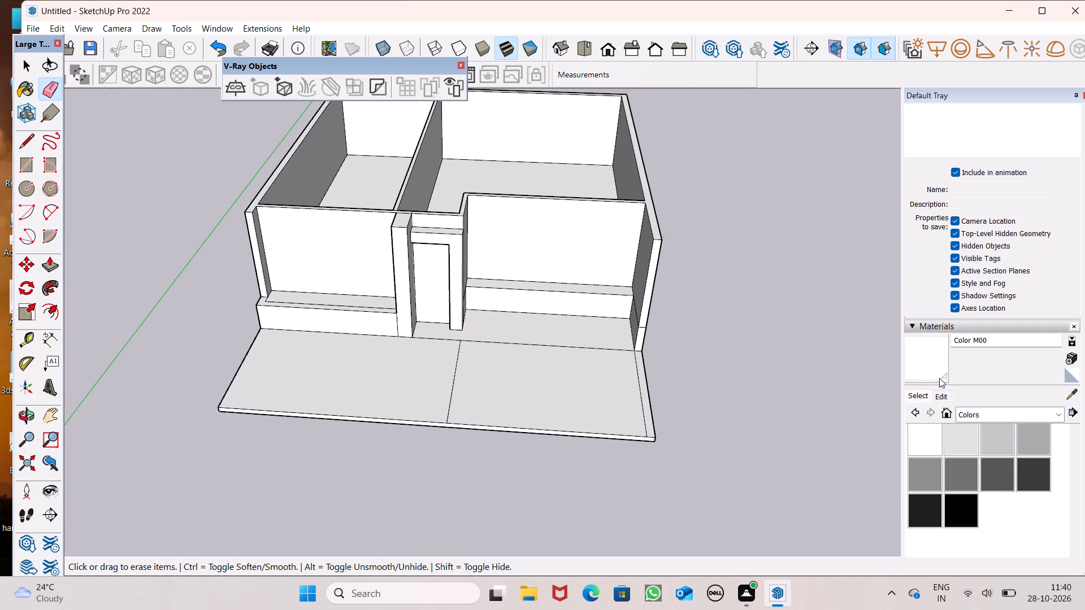
middle_drag(549, 348, 516, 437)
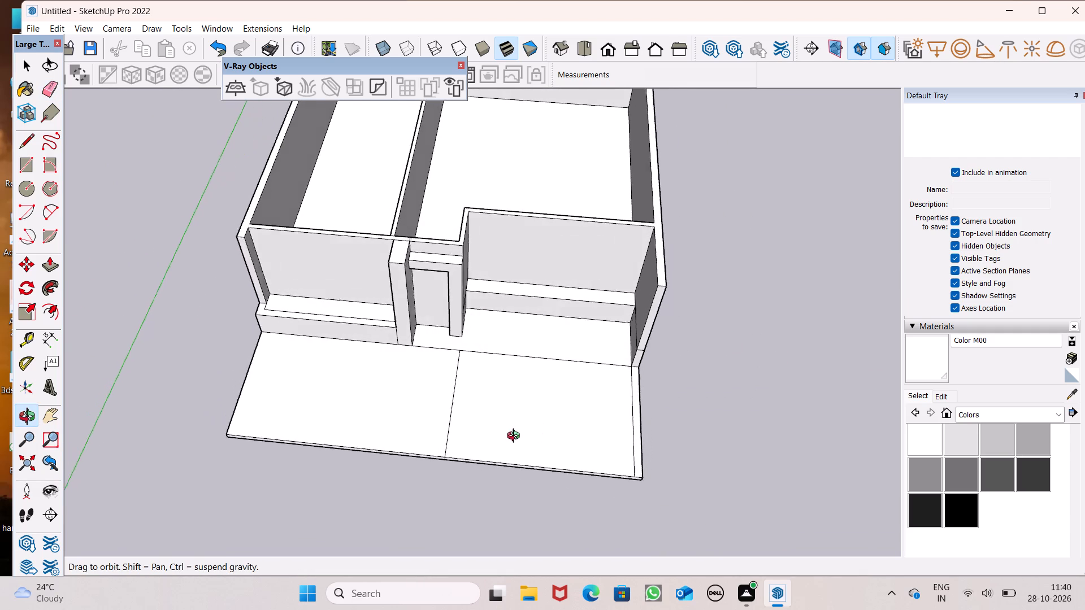
middle_drag(516, 437, 553, 324)
scroll(553, 324, up, 2)
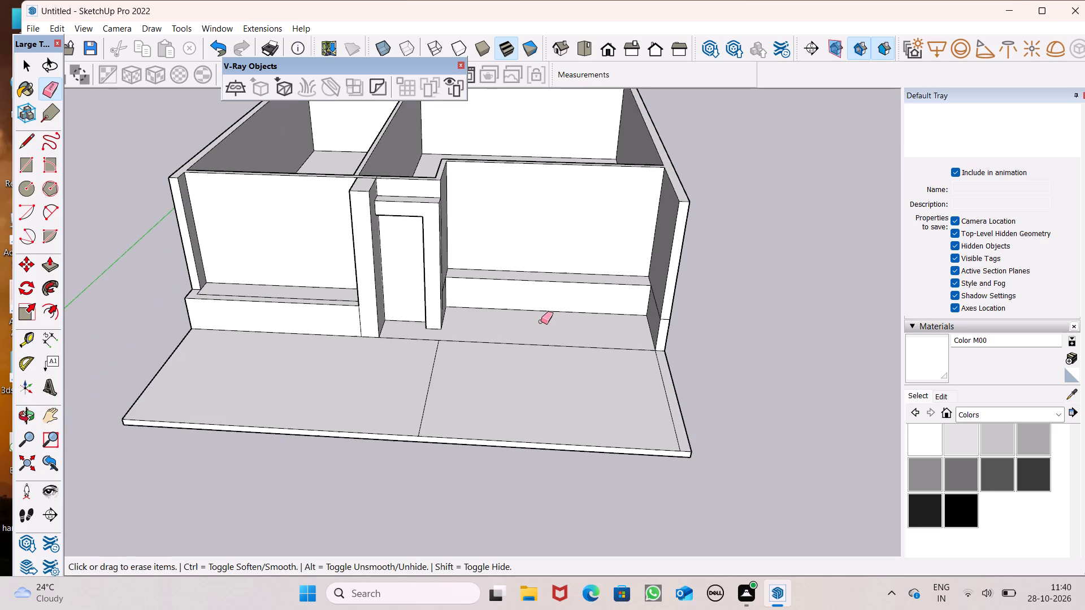
scroll(527, 316, up, 2)
middle_drag(538, 312, 429, 352)
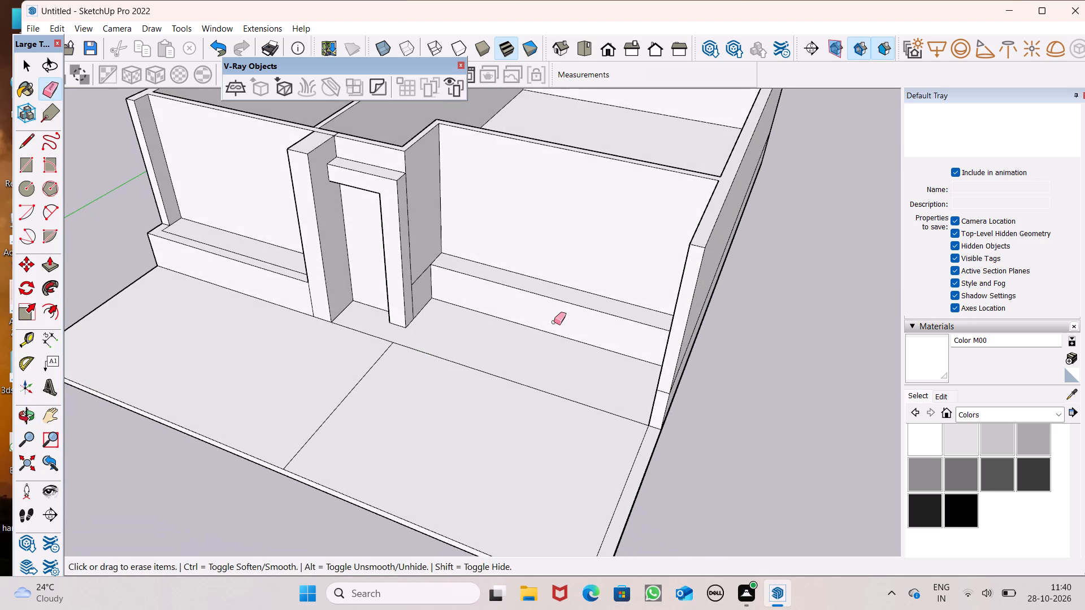
scroll(554, 321, down, 4)
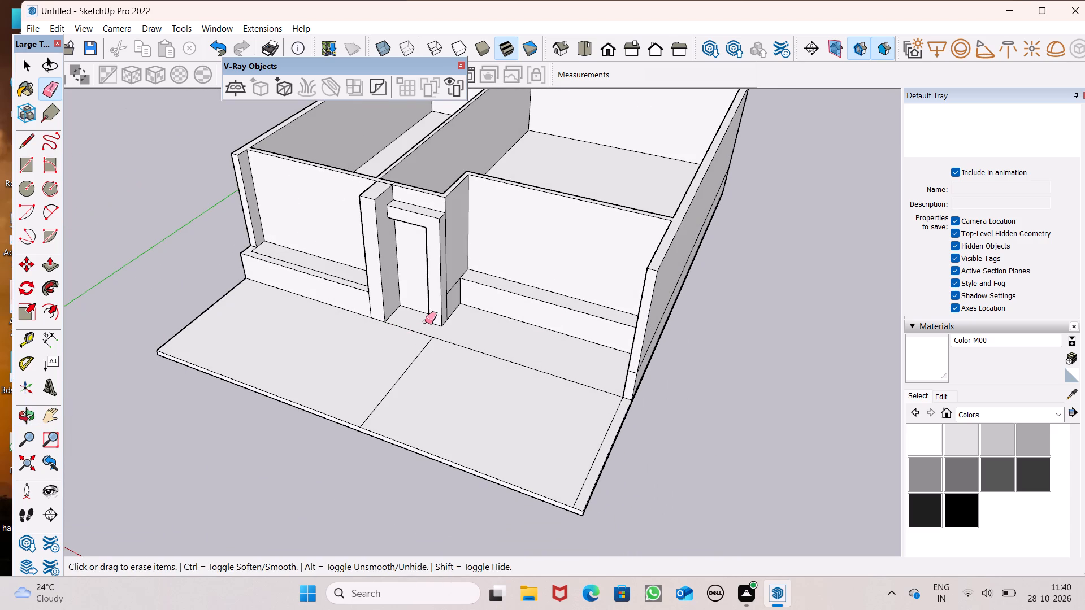
scroll(517, 307, down, 6)
middle_drag(514, 308, 565, 304)
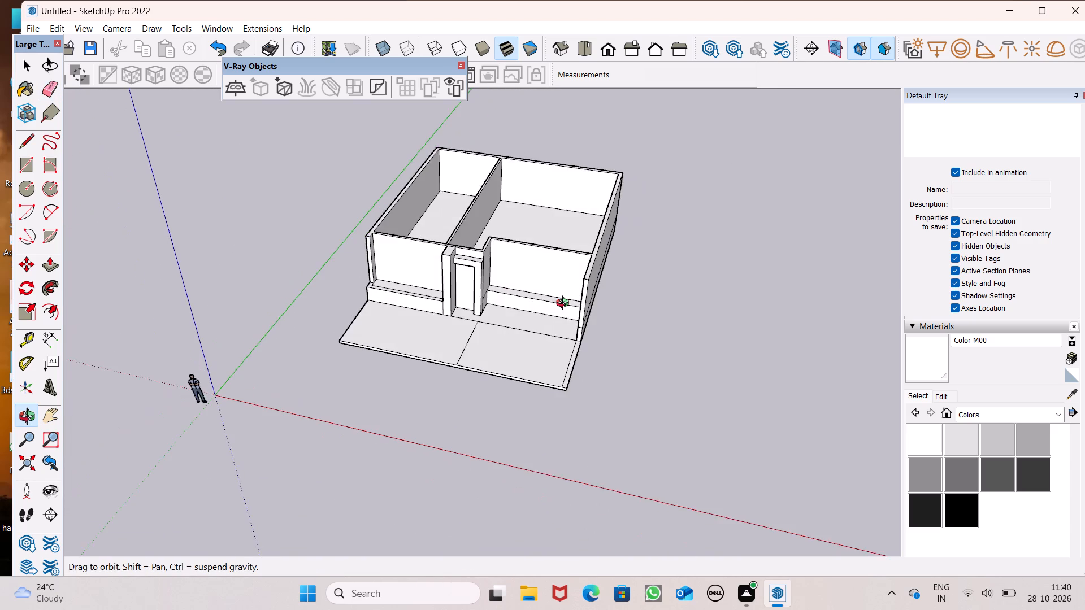
middle_drag(565, 304, 565, 313)
scroll(277, 277, up, 6)
scroll(433, 276, down, 2)
Erase the leftover outline on top of the raised base ledge between the outer side wall and the pillar.
middle_drag(450, 280, 482, 324)
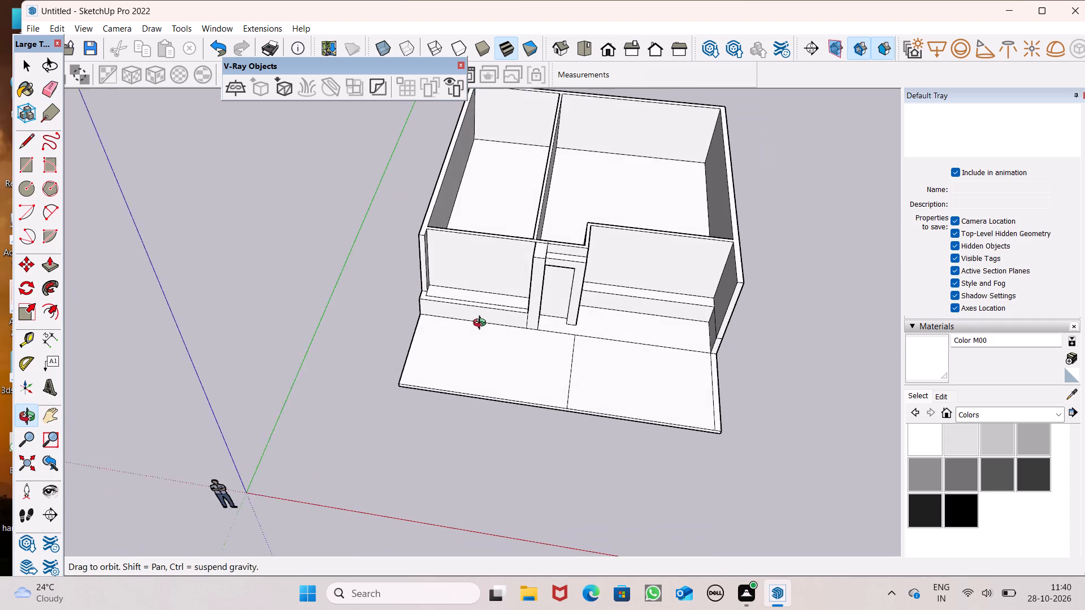
middle_drag(482, 324, 483, 325)
scroll(411, 306, up, 5)
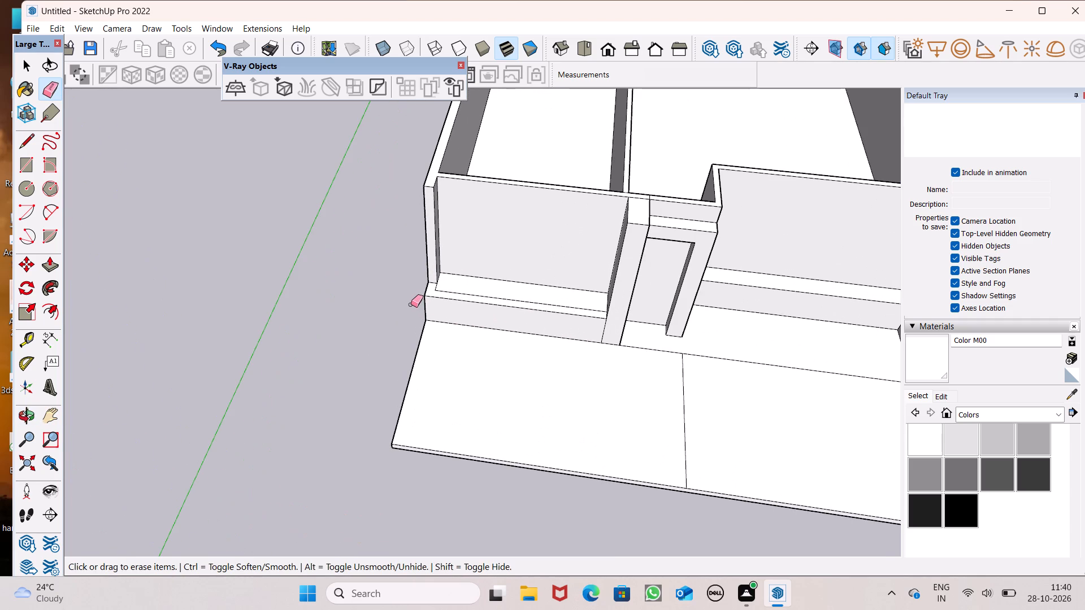
scroll(393, 285, up, 1)
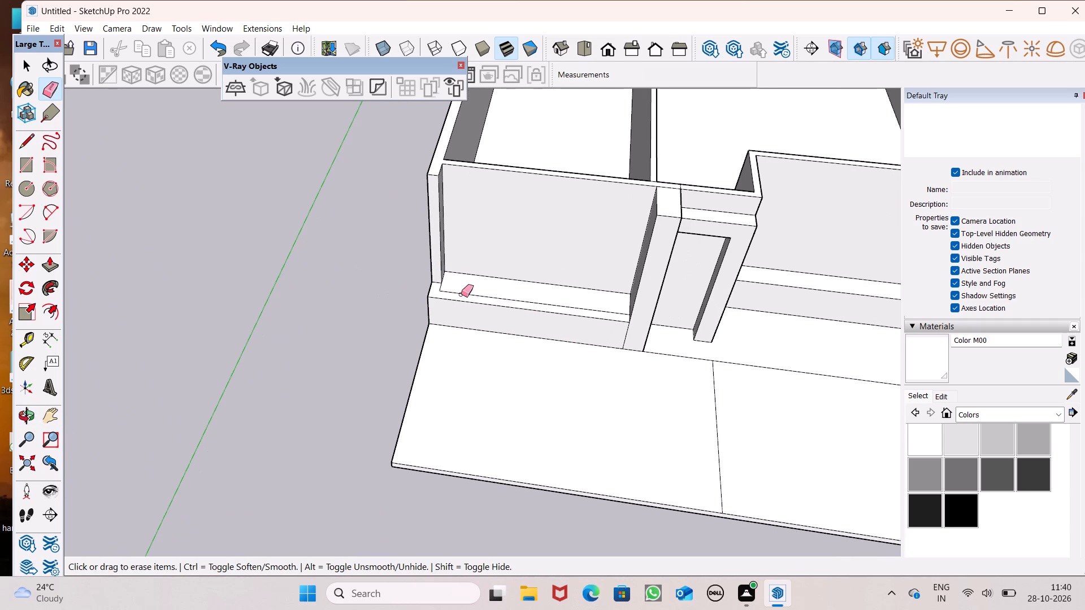
click(48, 268)
scroll(415, 271, up, 5)
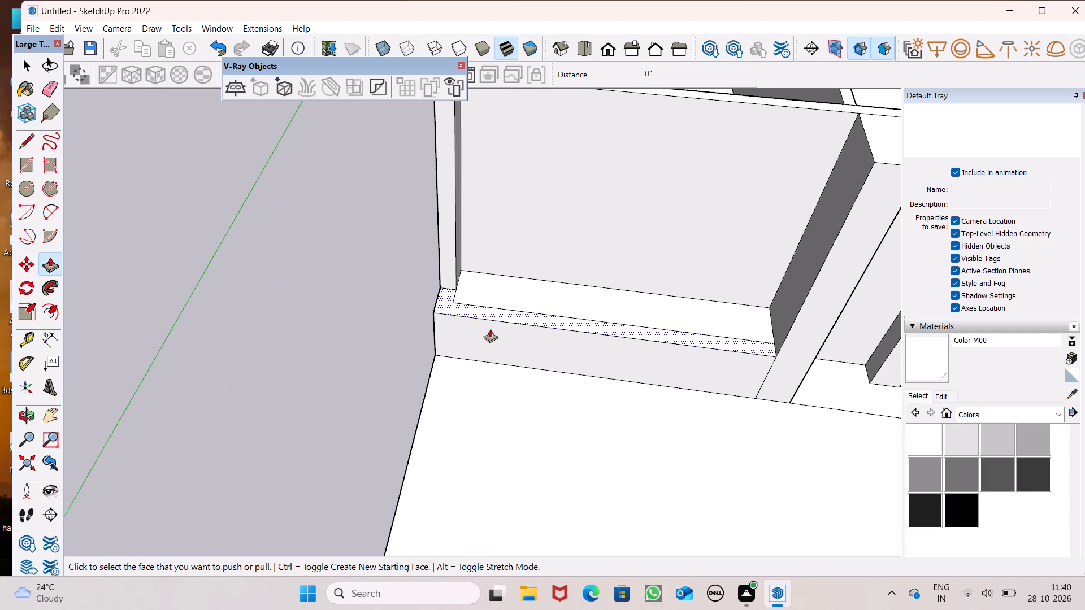
click(50, 81)
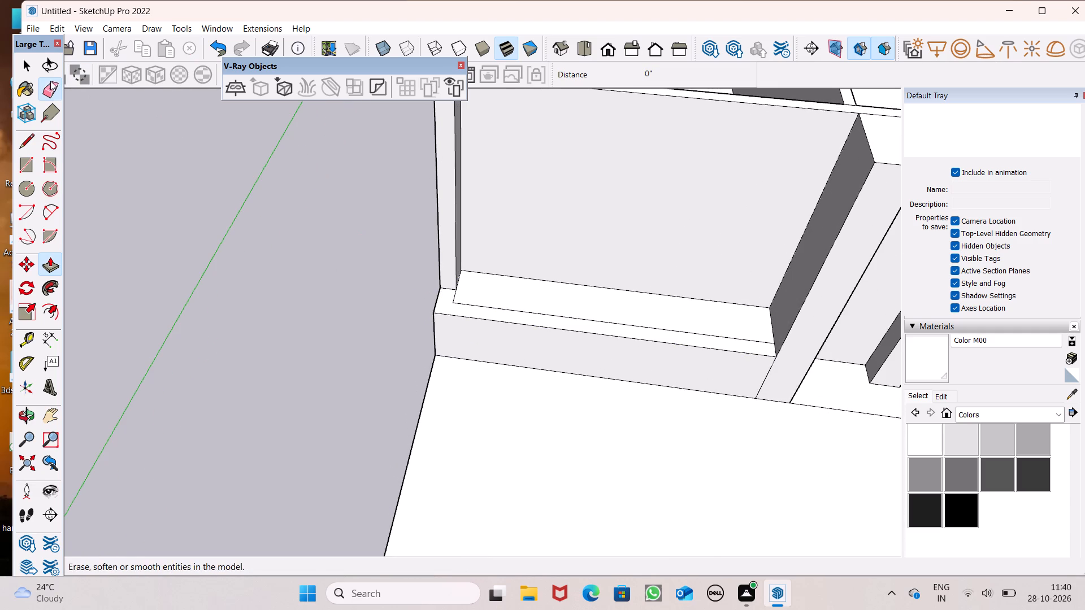
drag(457, 297, 457, 300)
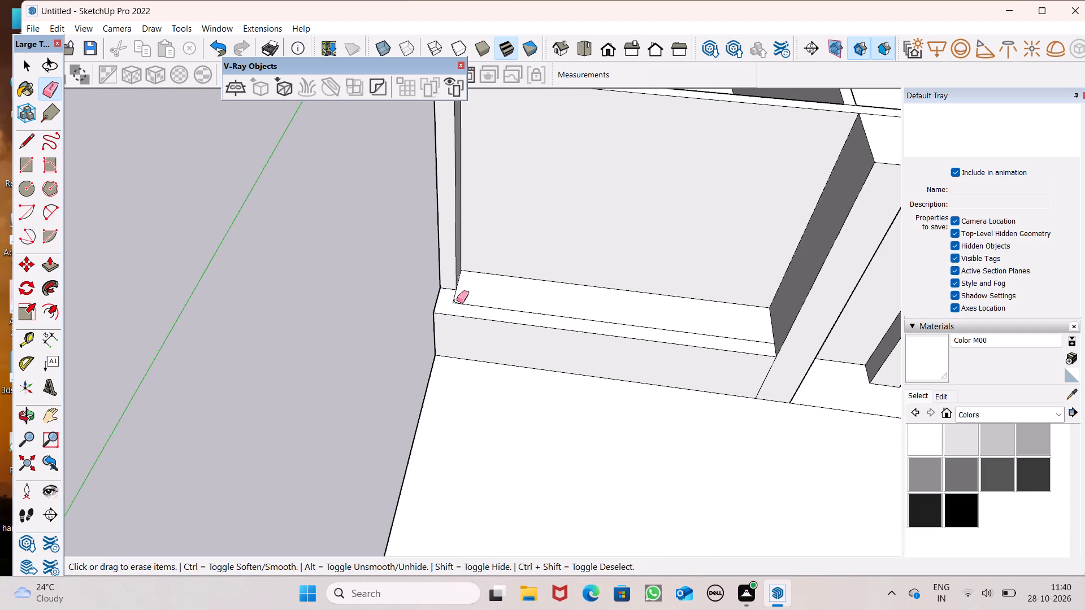
drag(457, 300, 449, 298)
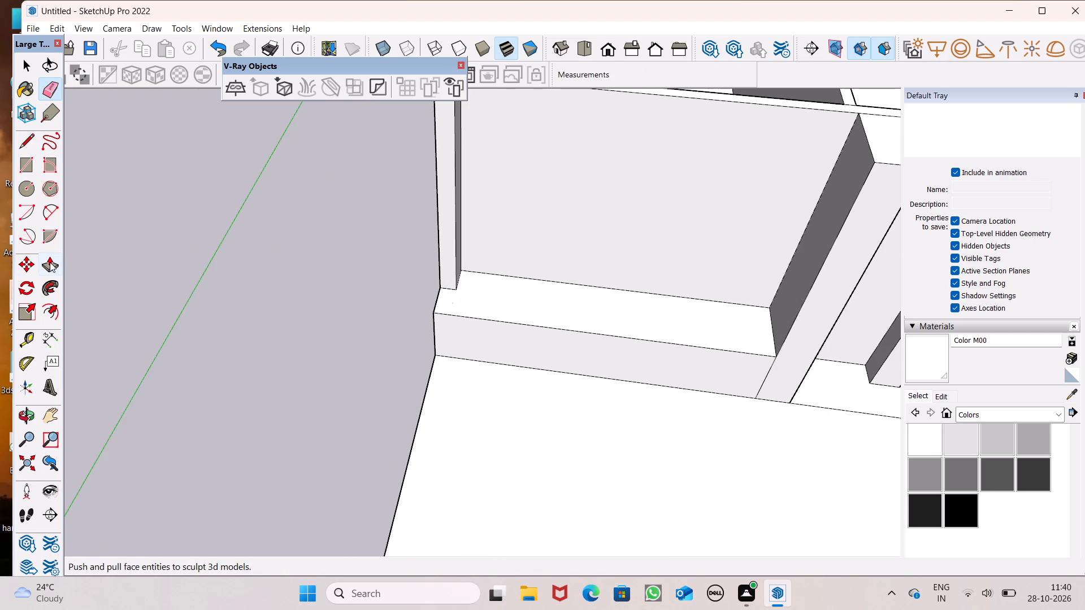
Push the front face of the raised base ledge between the side wall and the pillar back about 1' 6 15/16".
click(50, 262)
drag(501, 334, 469, 294)
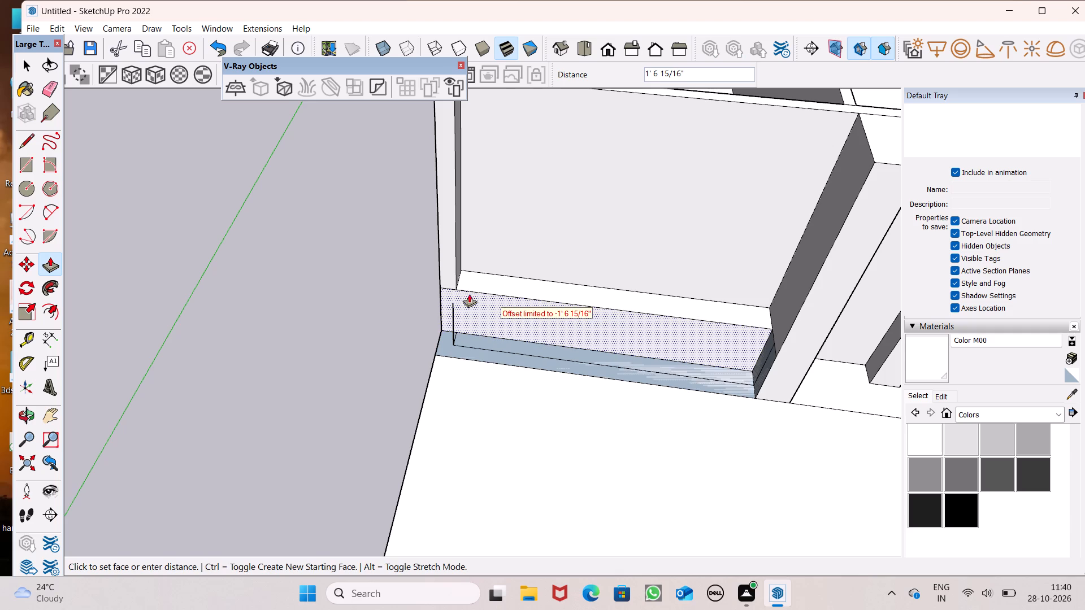
drag(469, 294, 457, 282)
scroll(489, 229, down, 1)
middle_drag(519, 282, 520, 364)
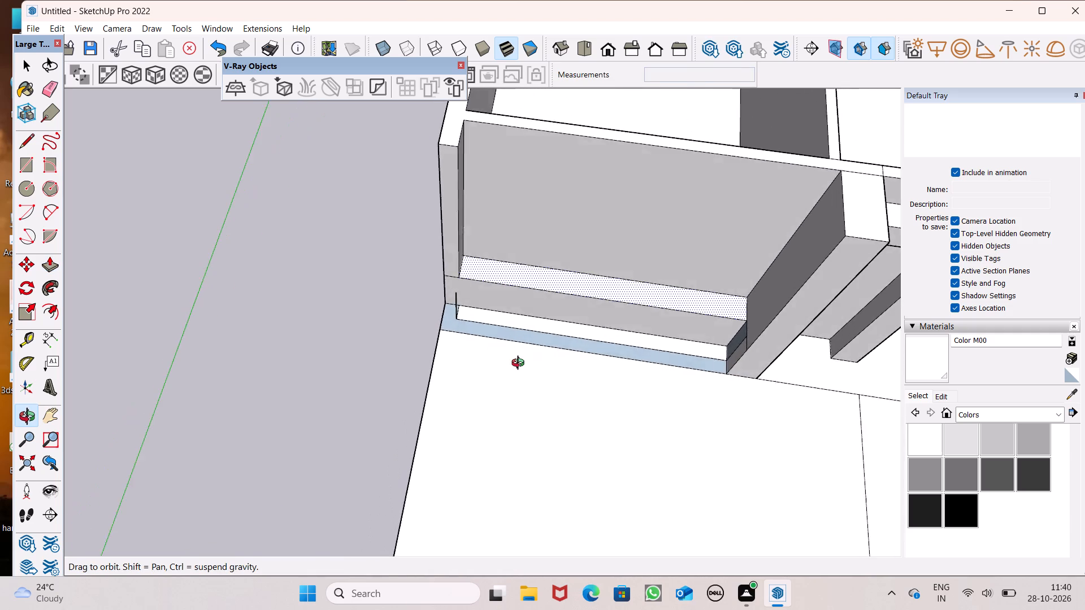
middle_drag(520, 364, 549, 347)
Erase the leftover edges standing and lying on the platform in front of the pushed-back base ledge.
click(38, 93)
drag(53, 73, 50, 84)
click(49, 84)
scroll(314, 237, down, 1)
scroll(348, 259, up, 6)
drag(452, 325, 455, 332)
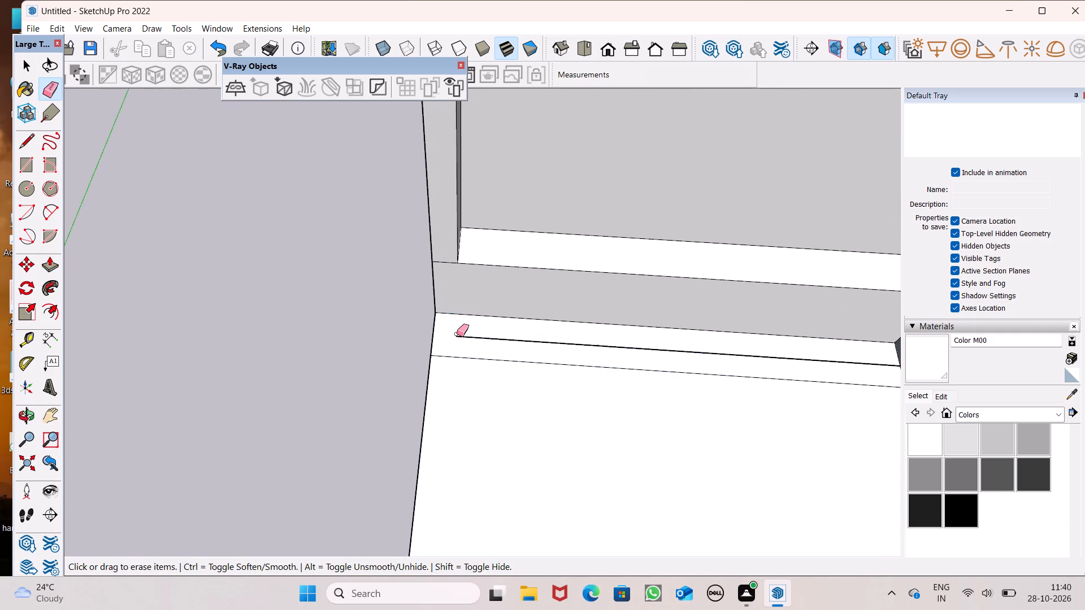
drag(459, 334, 471, 341)
scroll(470, 328, down, 6)
Erase the leftover vertical and ledge-height edges on the pillar's side face beside the pushed-back base ledge.
middle_drag(471, 348, 678, 1)
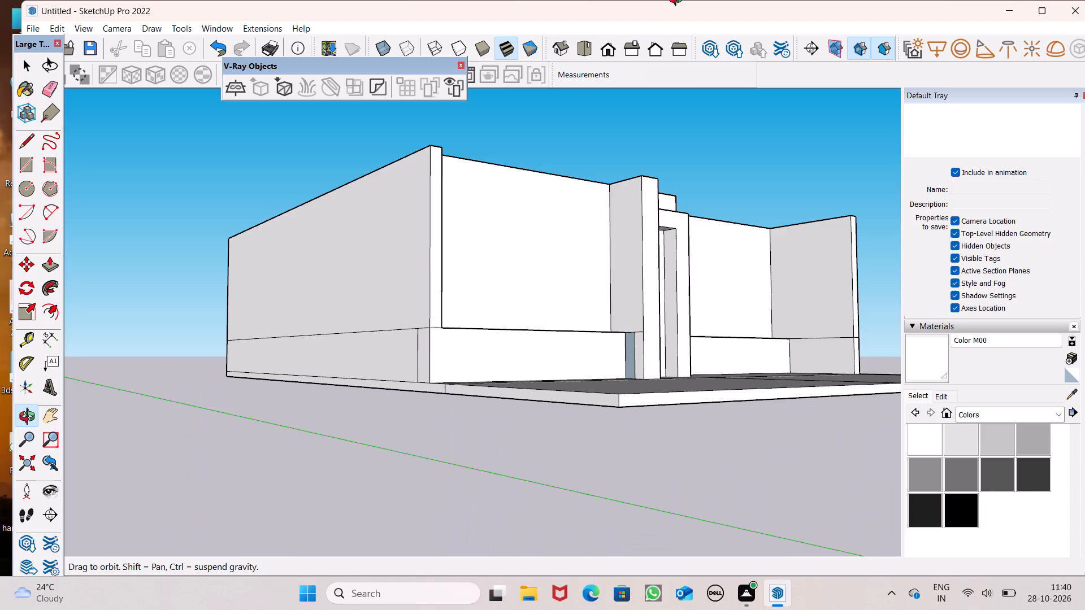
middle_drag(678, 1, 650, 246)
scroll(643, 254, up, 6)
drag(659, 245, 652, 246)
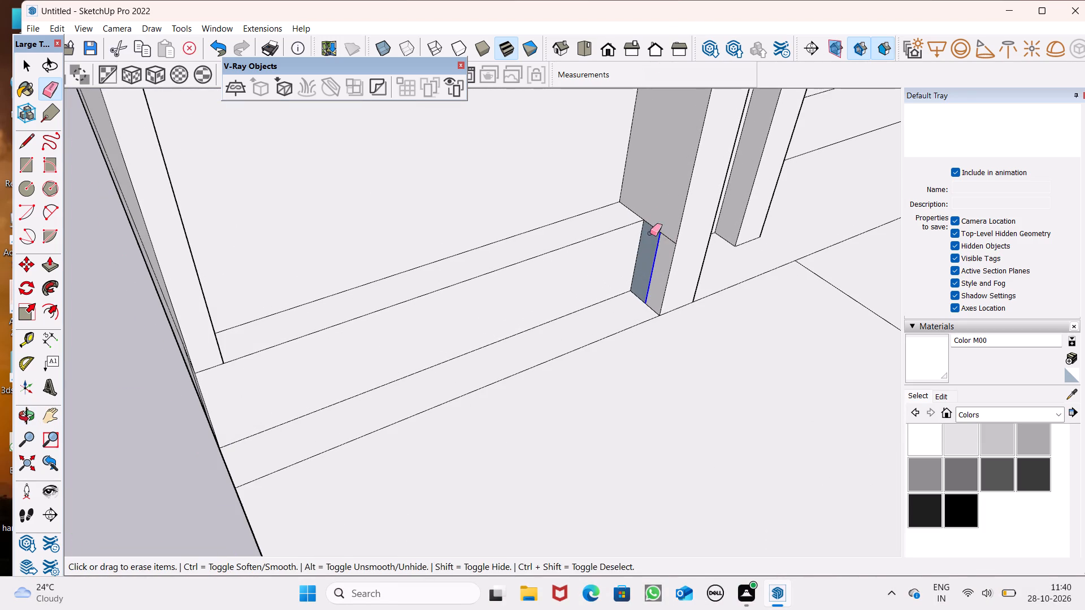
drag(670, 234, 670, 240)
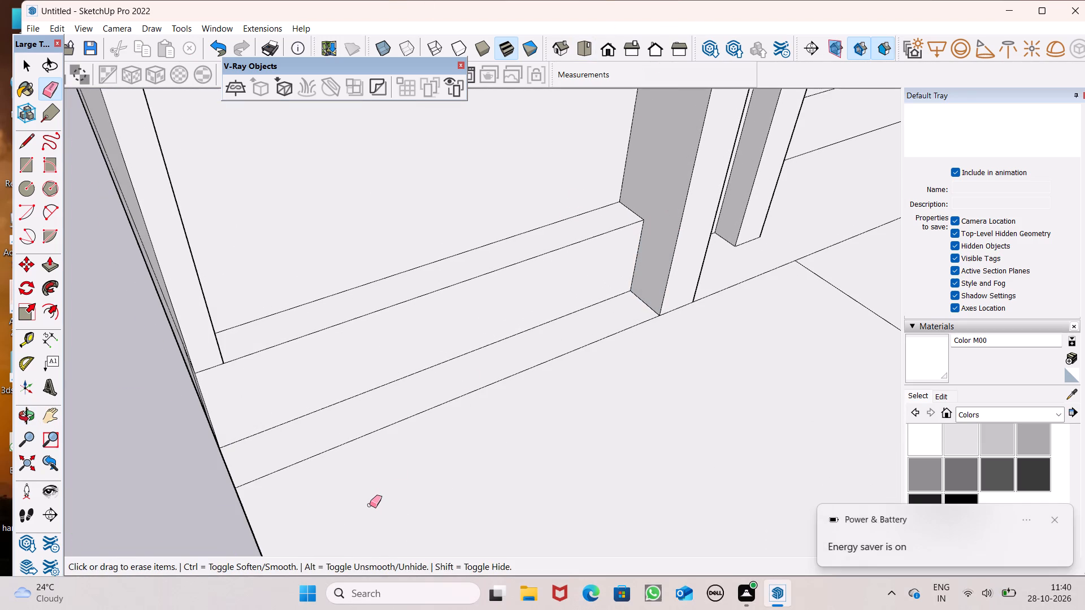
Draw a 3' vertical line down the base ledge's front face, from the outer side wall's inner corner to the platform.
scroll(608, 313, down, 7)
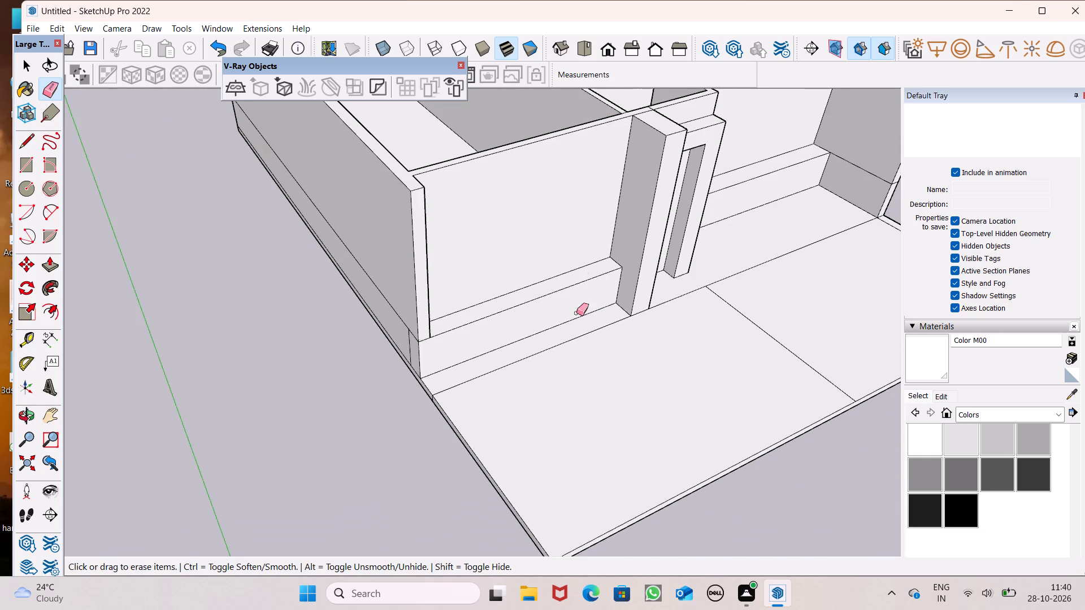
middle_drag(591, 358, 445, 343)
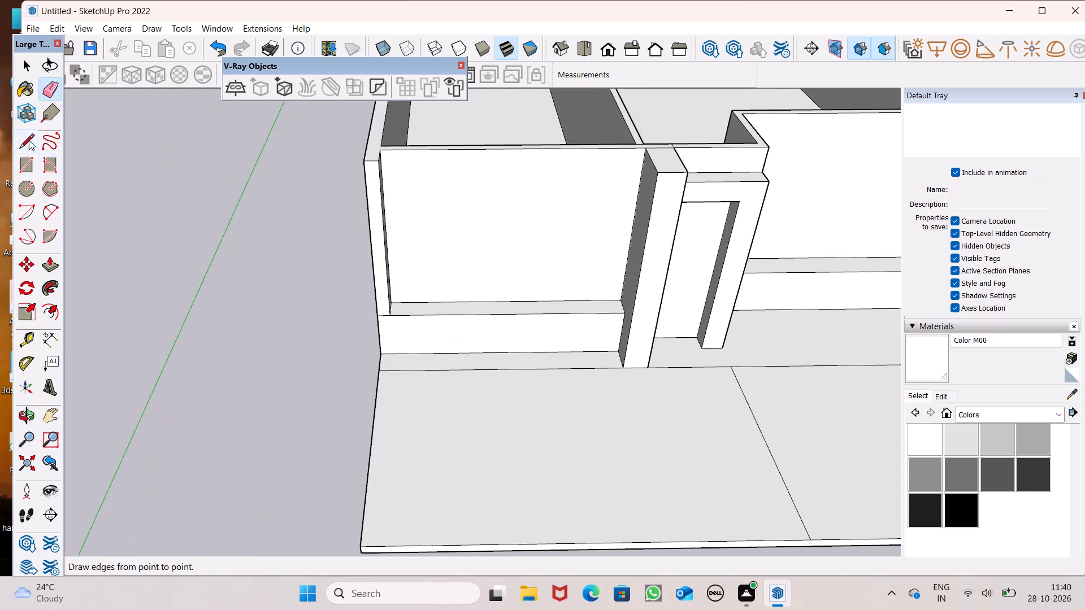
click(18, 145)
scroll(448, 334, up, 4)
click(359, 307)
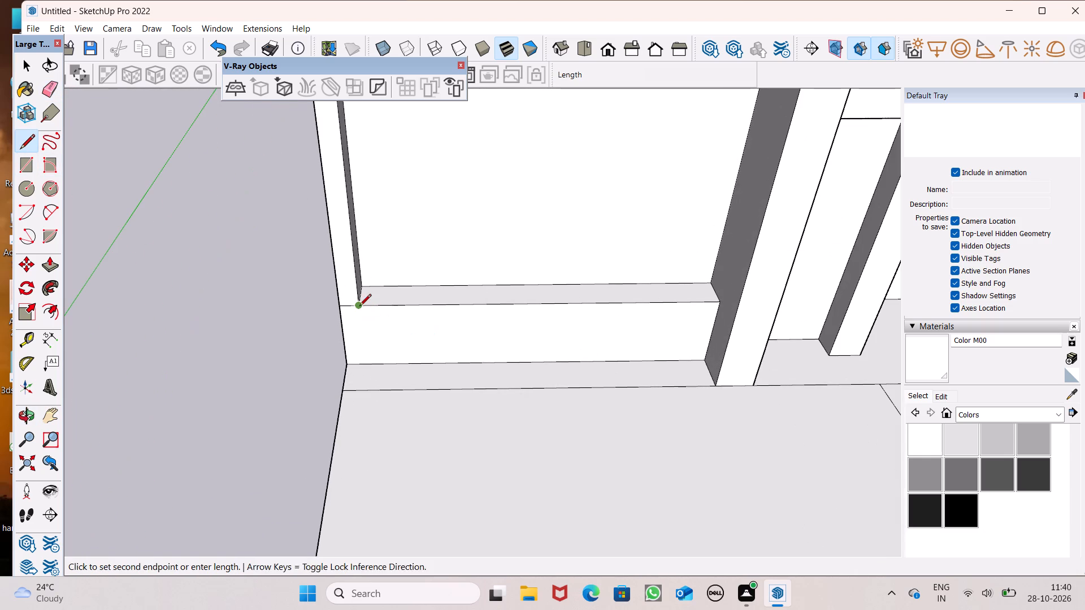
scroll(491, 283, down, 4)
scroll(414, 330, up, 5)
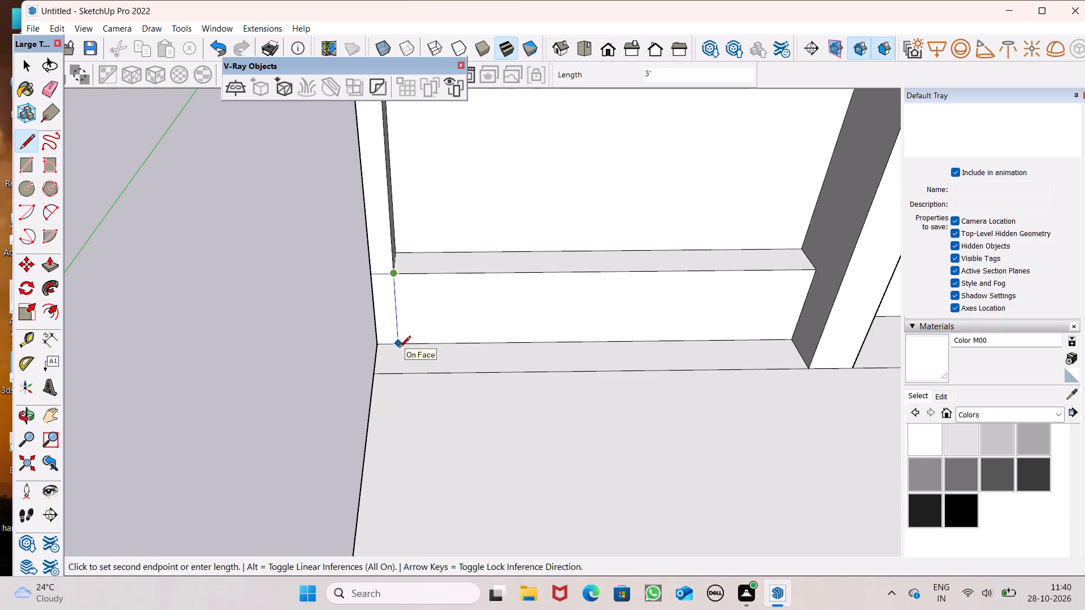
click(399, 348)
Erase the short horizontal edge across the front end of the outer side wall at ledge height.
scroll(489, 237, down, 4)
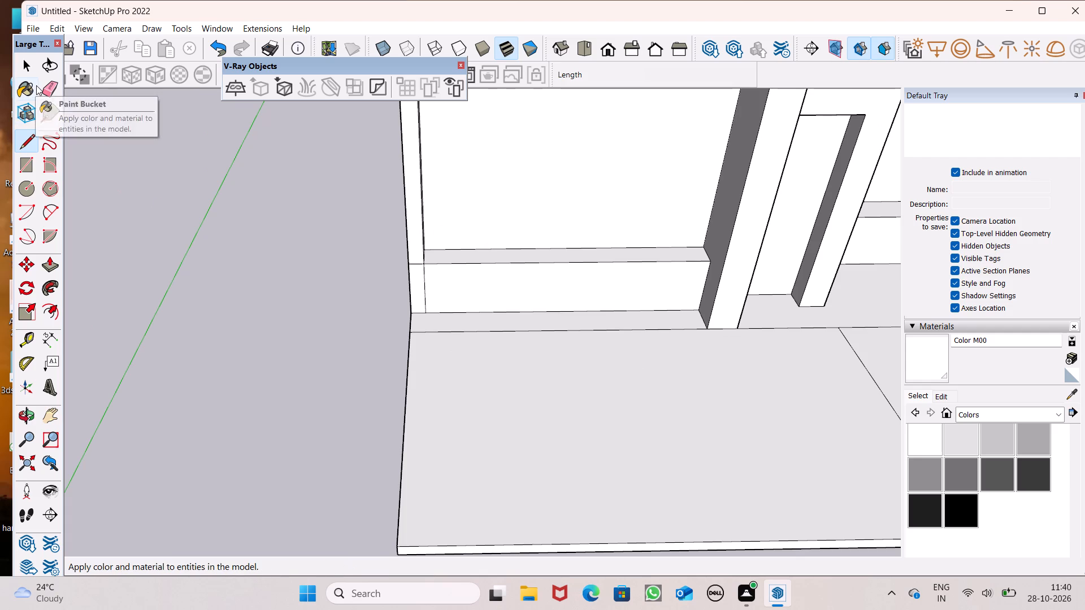
click(41, 84)
scroll(380, 252, up, 5)
drag(444, 254, 442, 276)
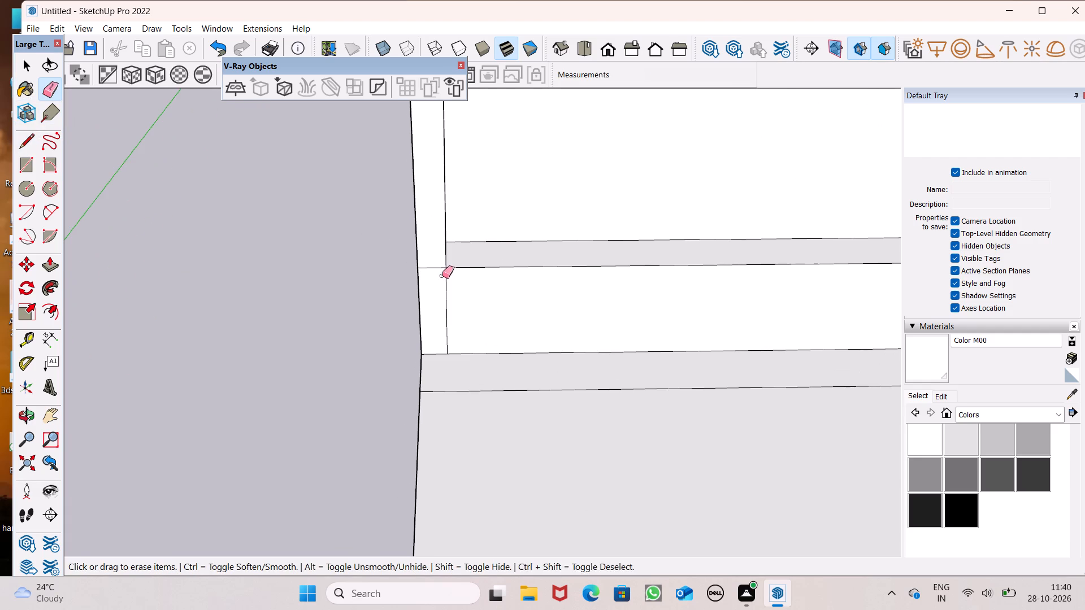
drag(442, 276, 440, 276)
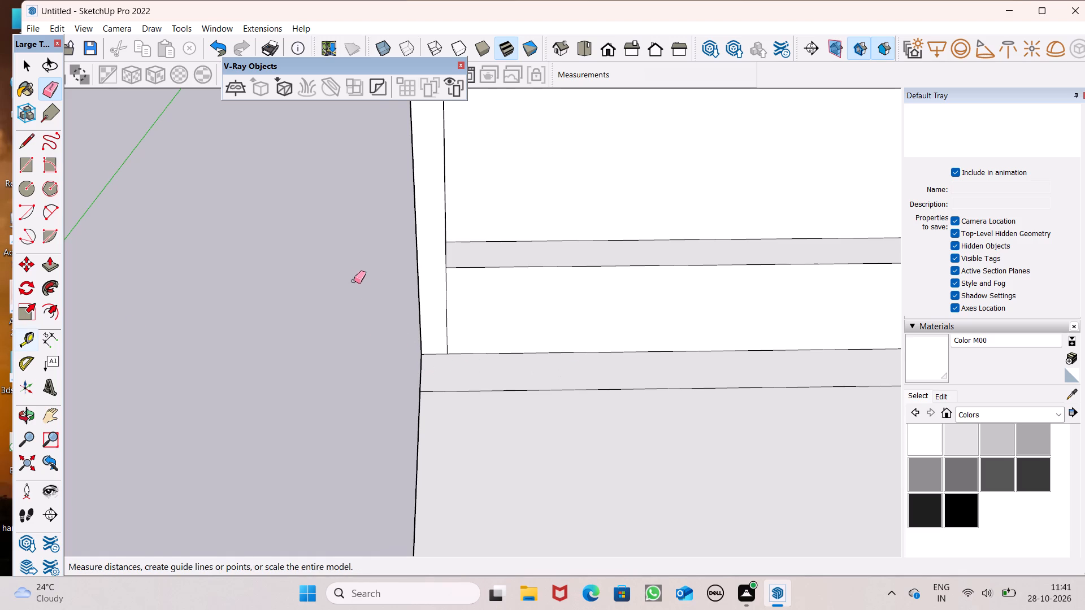
key(space)
Inspect the front platform, pillar, doorway surround and both base ledges from several angles and distances.
scroll(352, 276, down, 11)
middle_drag(465, 409, 491, 369)
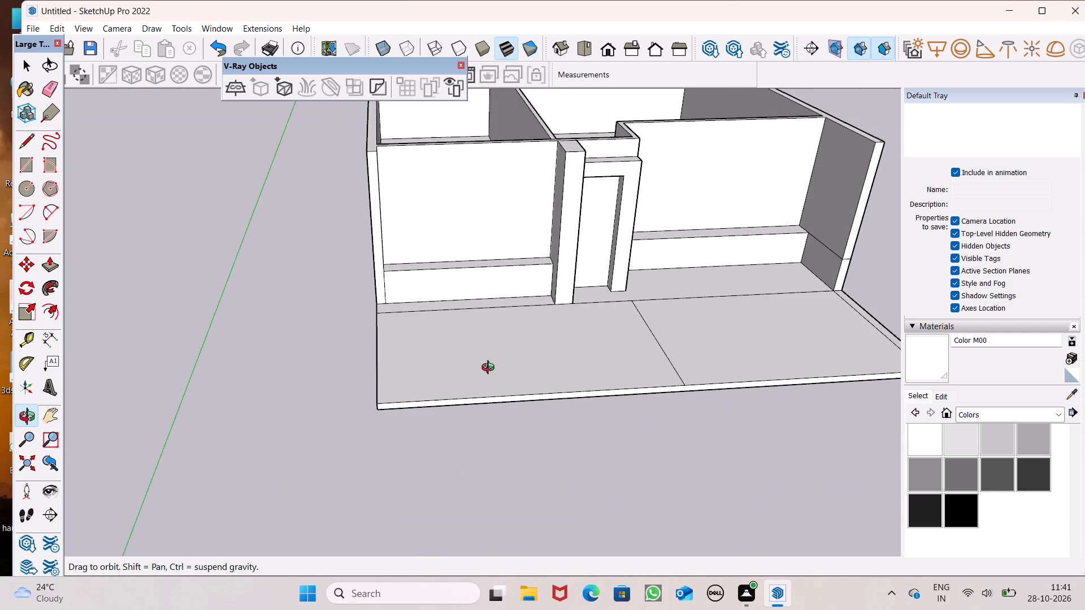
middle_drag(491, 369, 482, 434)
scroll(449, 352, down, 2)
scroll(580, 358, up, 2)
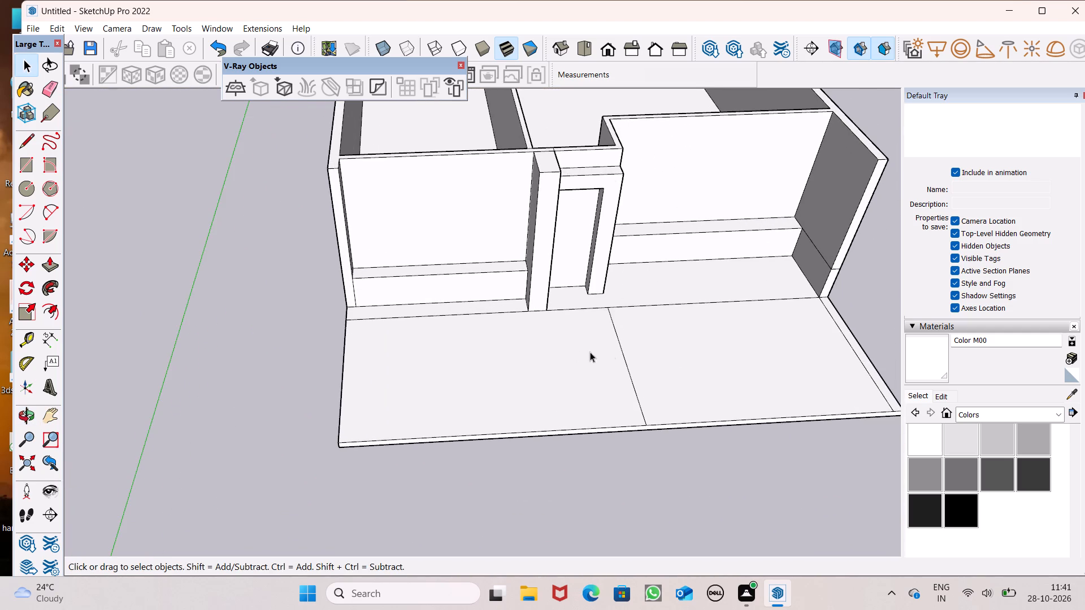
scroll(609, 352, up, 1)
middle_drag(609, 352, 483, 334)
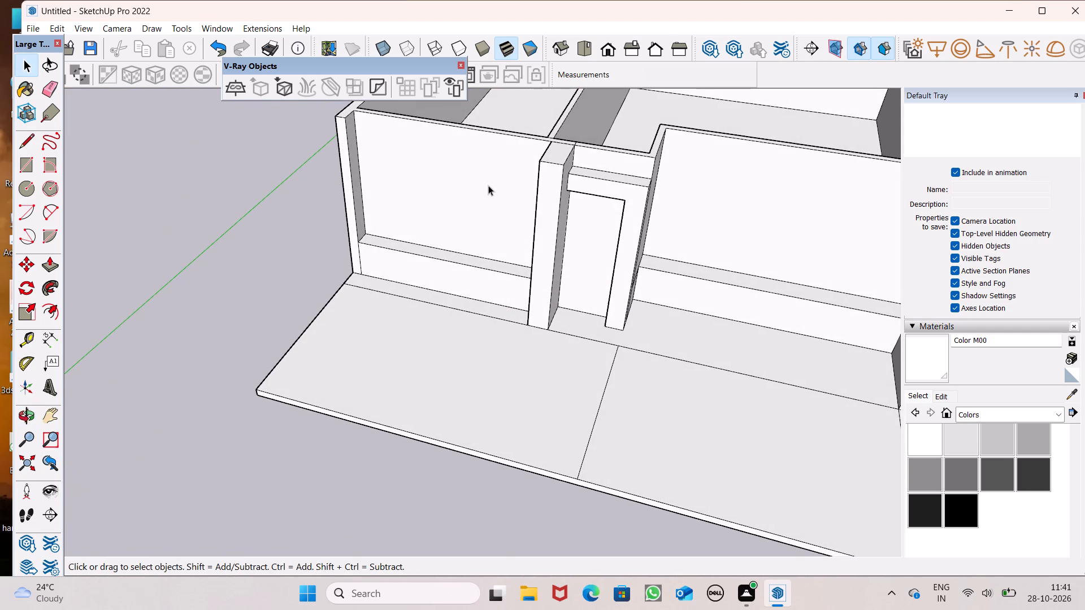
scroll(488, 185, down, 4)
middle_drag(537, 249, 618, 317)
scroll(748, 287, up, 2)
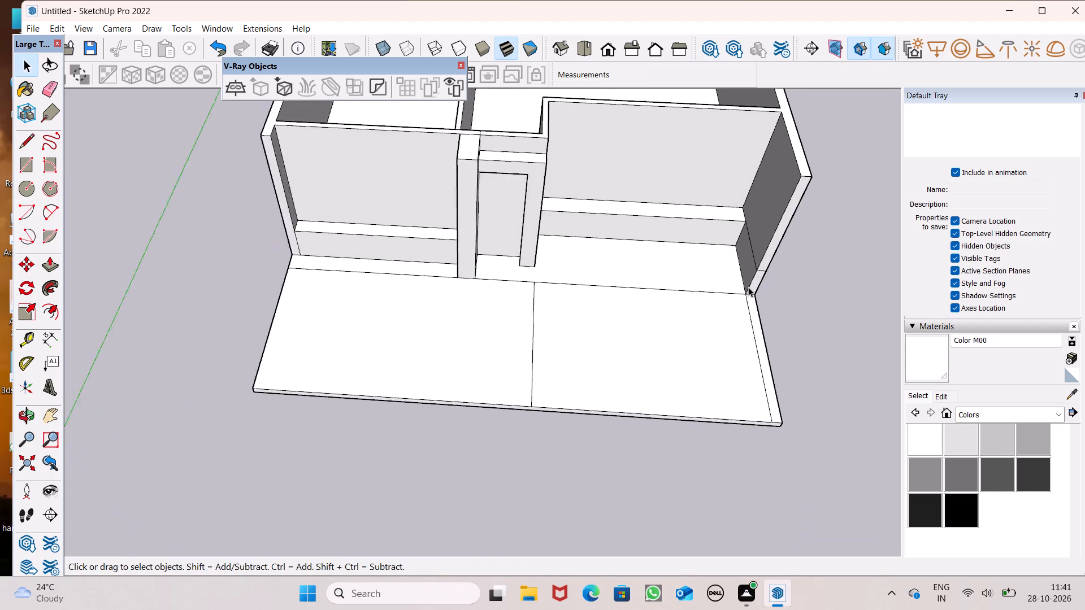
scroll(748, 287, up, 2)
scroll(507, 220, down, 2)
middle_drag(587, 286, 597, 326)
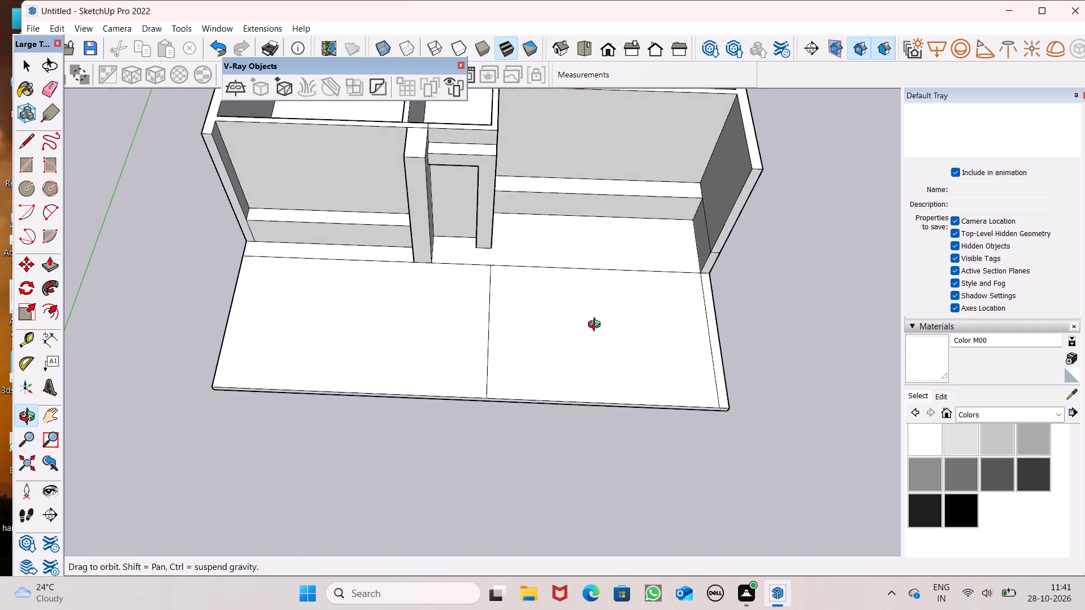
middle_drag(597, 326, 578, 400)
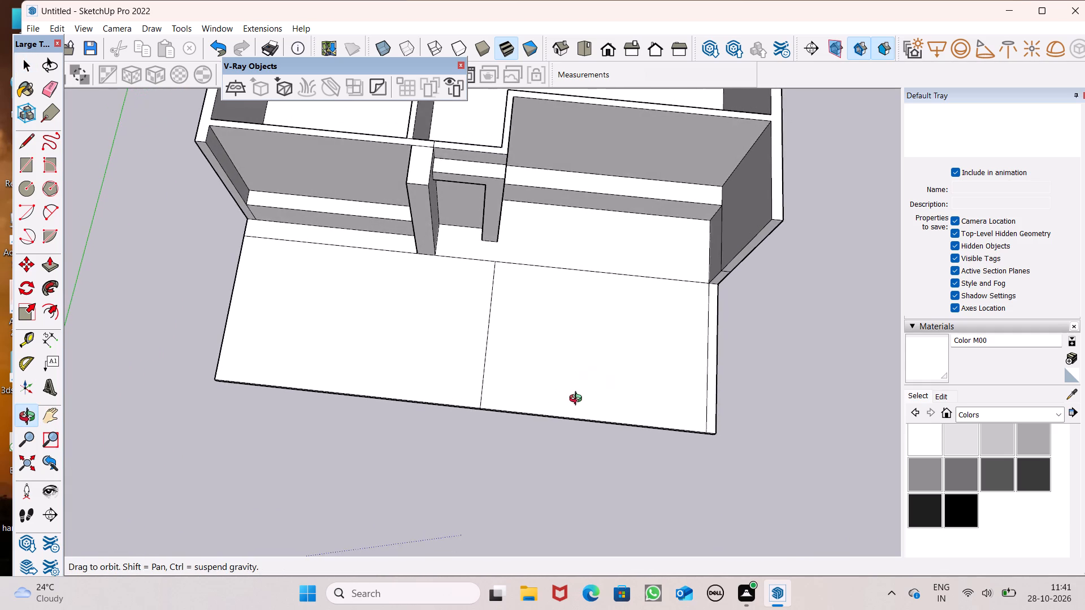
middle_drag(578, 400, 589, 279)
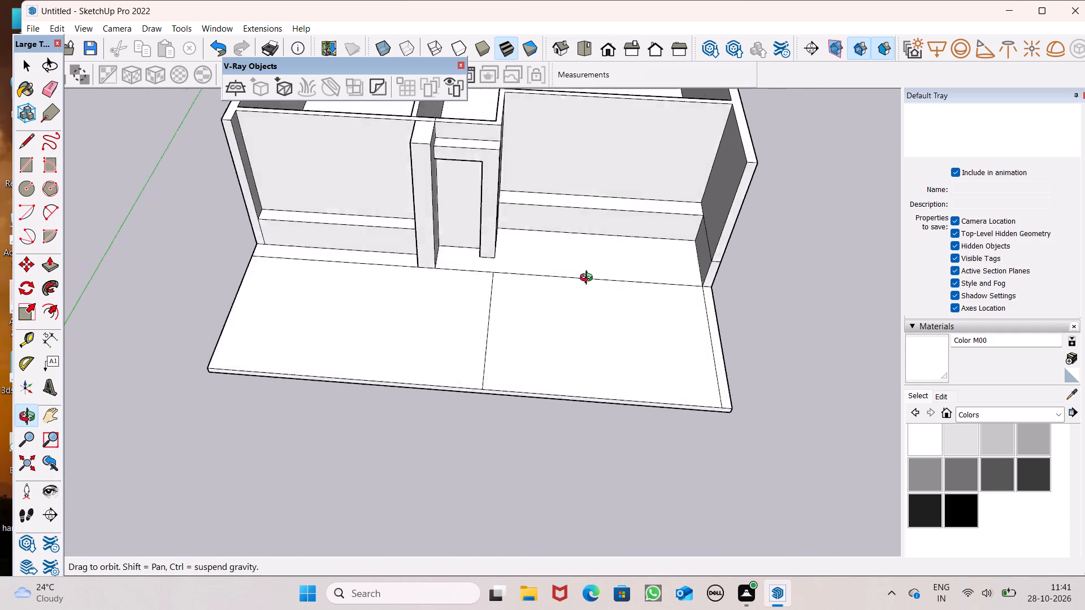
middle_drag(589, 279, 597, 289)
middle_drag(593, 263, 554, 342)
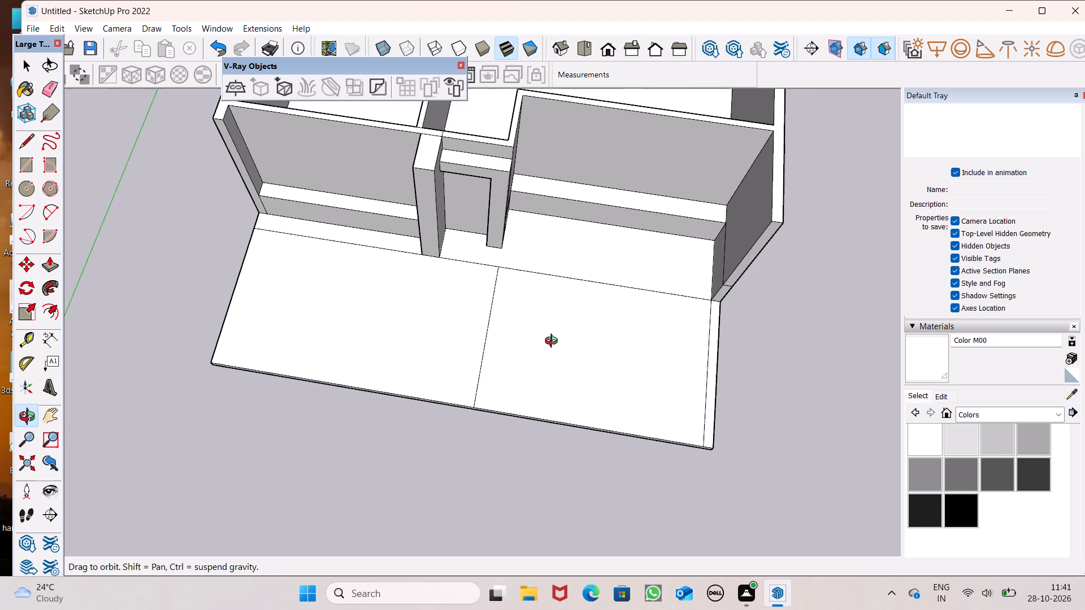
middle_drag(554, 342, 553, 342)
scroll(554, 342, up, 1)
scroll(570, 265, down, 5)
middle_drag(557, 245, 554, 211)
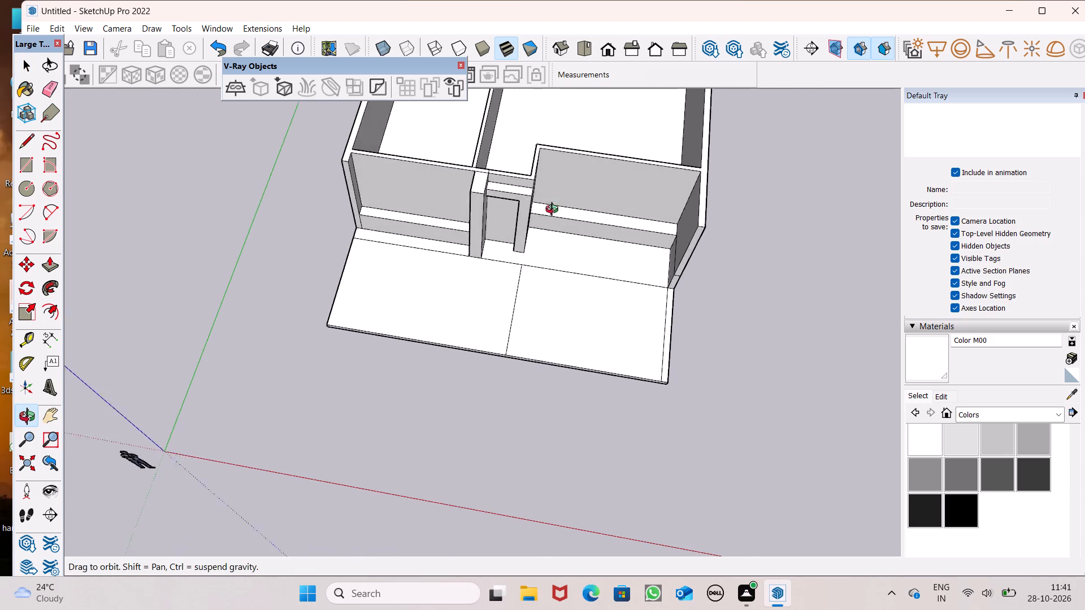
middle_drag(554, 211, 562, 180)
scroll(562, 180, up, 1)
scroll(560, 210, down, 4)
scroll(540, 241, up, 2)
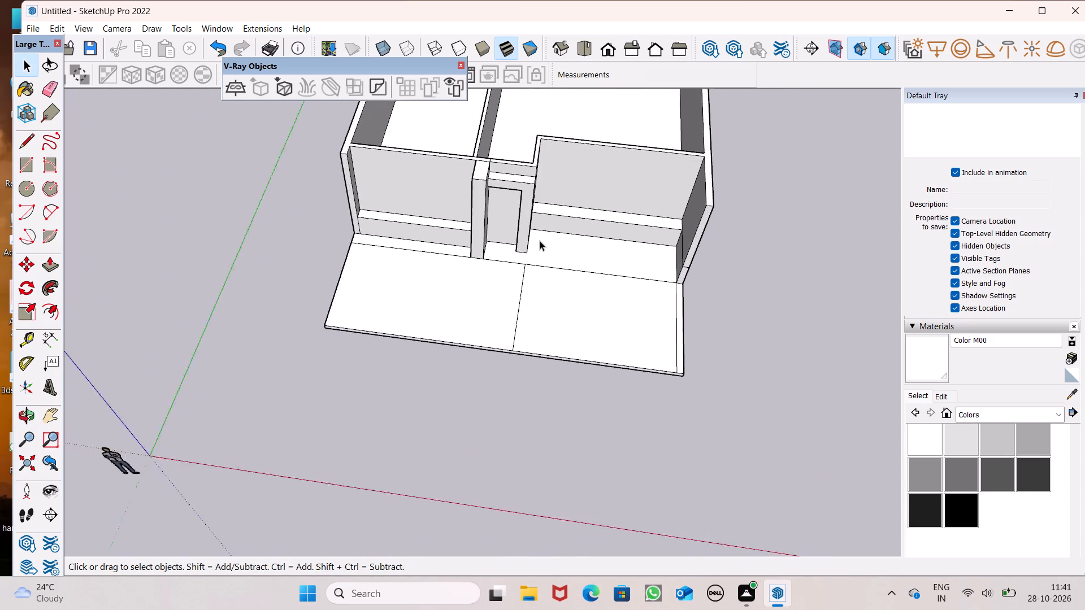
scroll(540, 241, up, 2)
scroll(565, 271, down, 1)
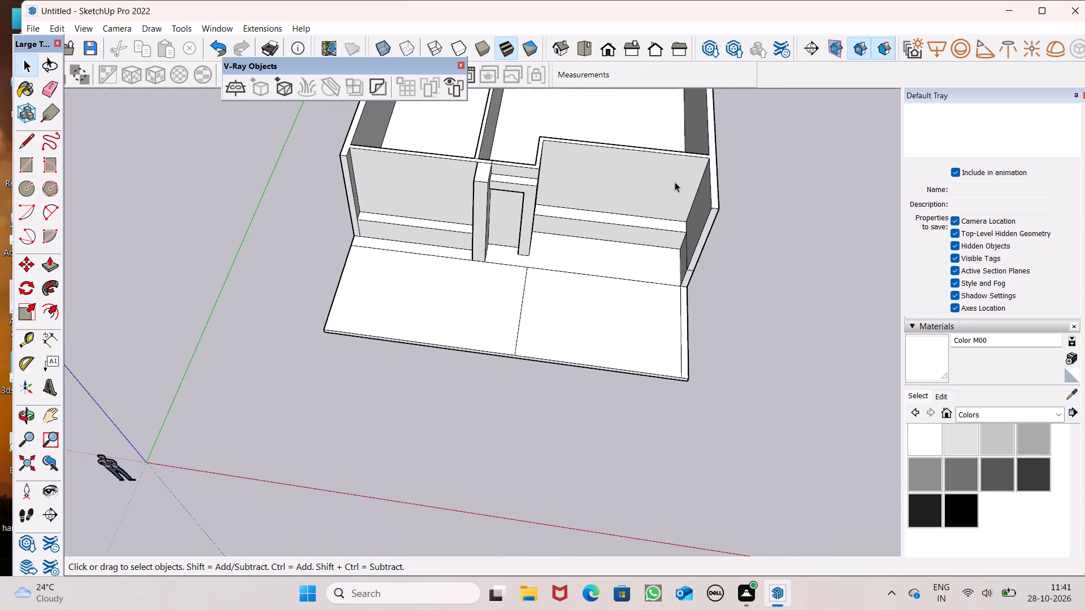
middle_drag(683, 245, 611, 160)
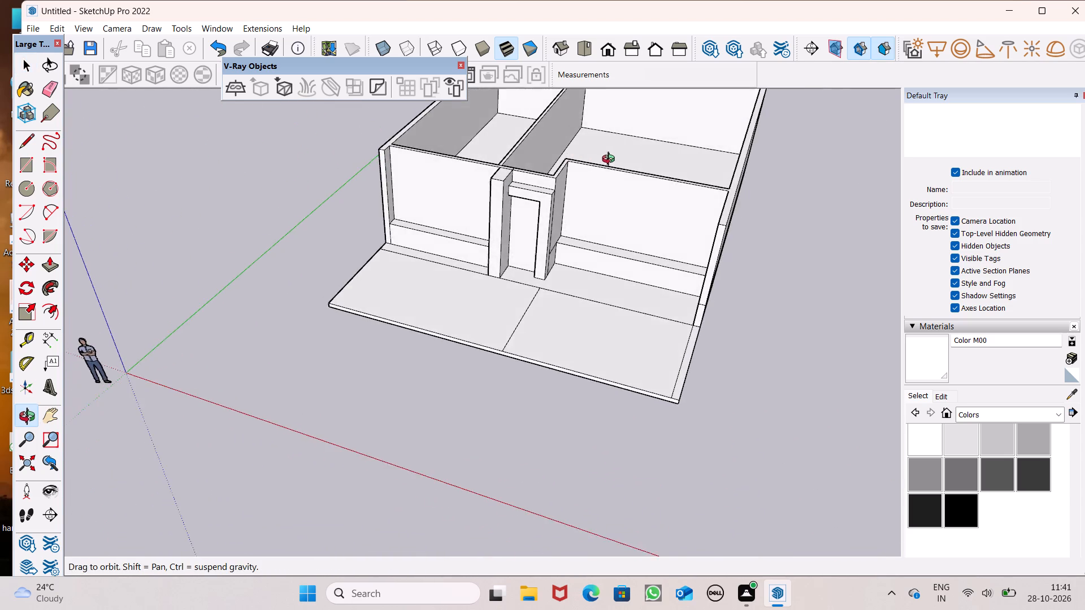
middle_drag(611, 160, 613, 159)
Erase the leftover ledge-height edge on the recess side wall between the doorway surround and the raised base ledge.
scroll(611, 211, up, 7)
middle_drag(655, 273, 528, 230)
scroll(537, 252, up, 1)
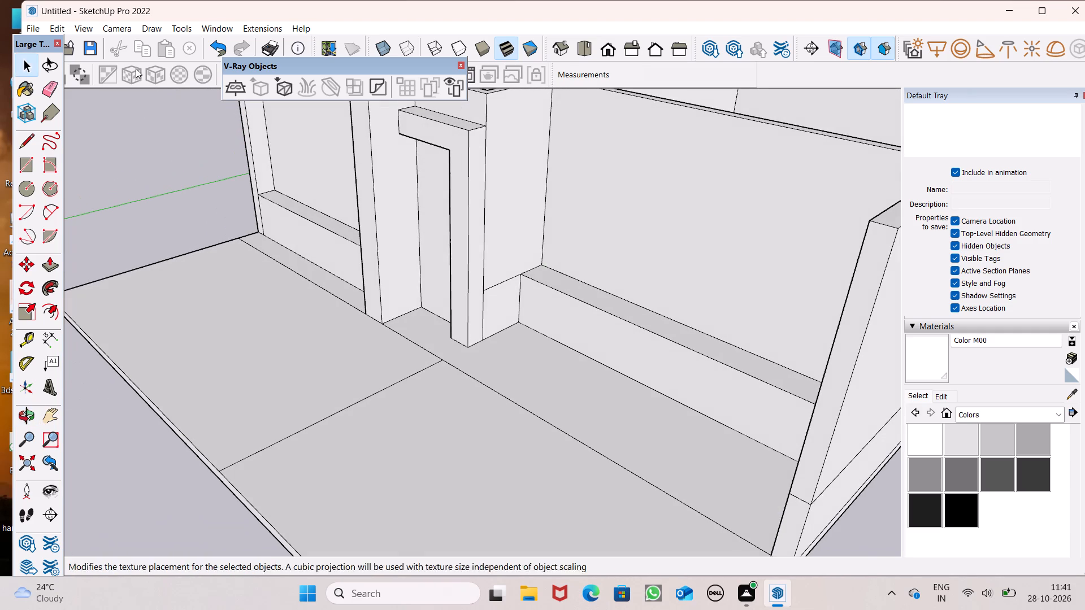
click(45, 90)
scroll(345, 184, up, 3)
drag(525, 290, 529, 304)
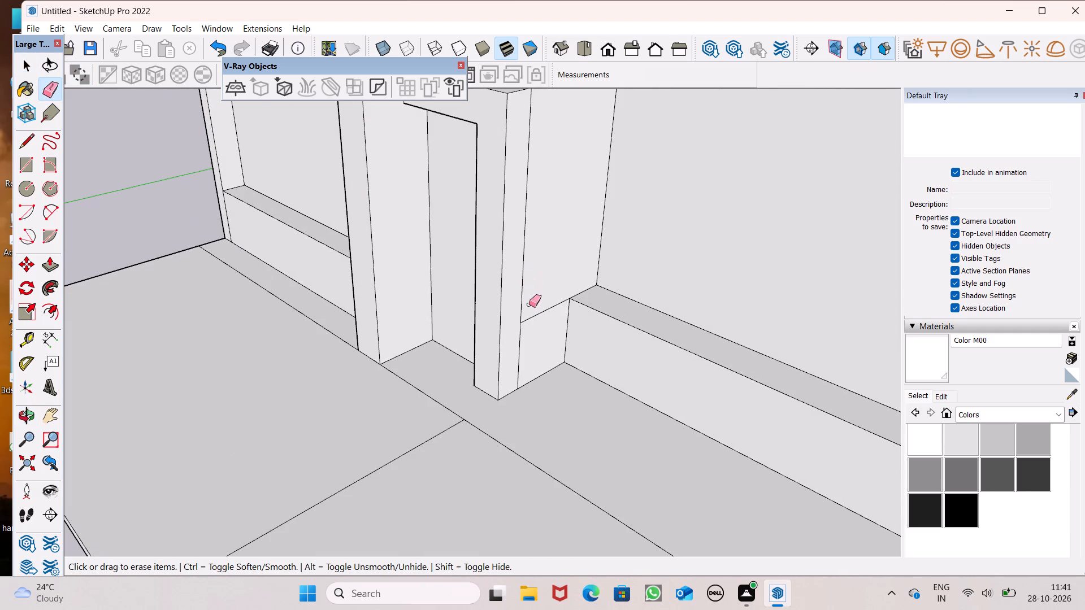
drag(529, 304, 519, 297)
scroll(520, 292, down, 6)
drag(530, 284, 526, 291)
drag(525, 292, 519, 296)
scroll(535, 269, down, 4)
Inspect the overall building, its rooms, front walls and platform from the front and from above.
middle_drag(581, 365, 846, 463)
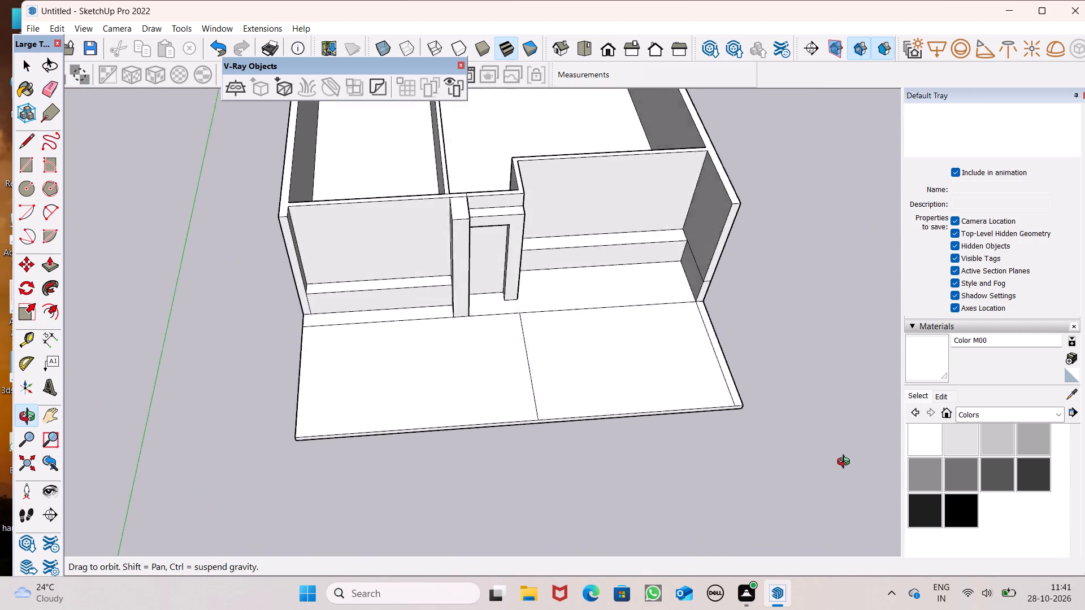
middle_drag(846, 463, 845, 448)
scroll(640, 310, down, 4)
middle_drag(648, 334, 604, 289)
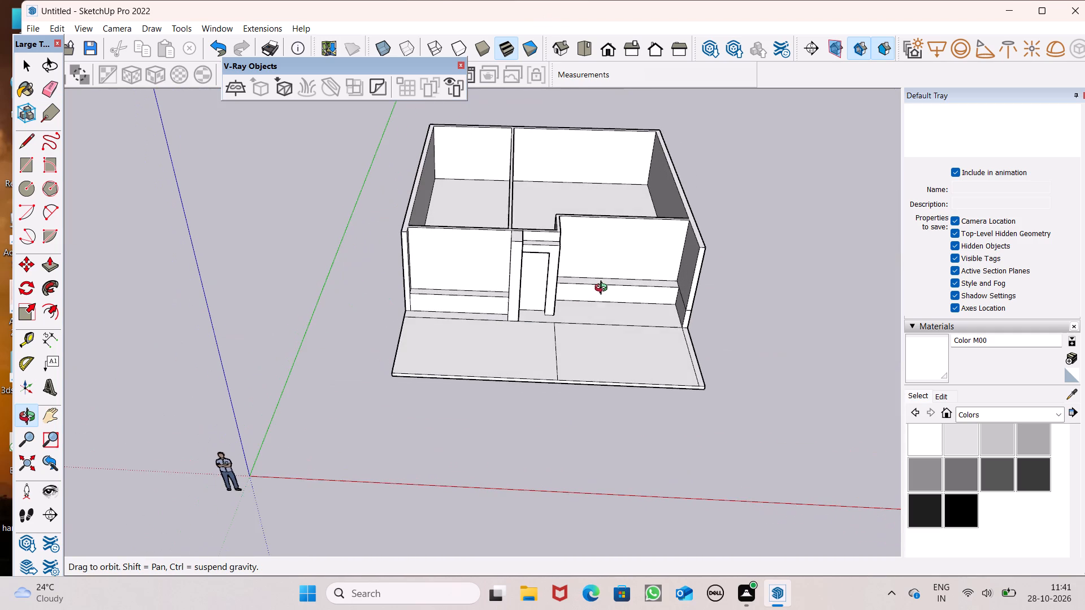
middle_drag(604, 289, 606, 295)
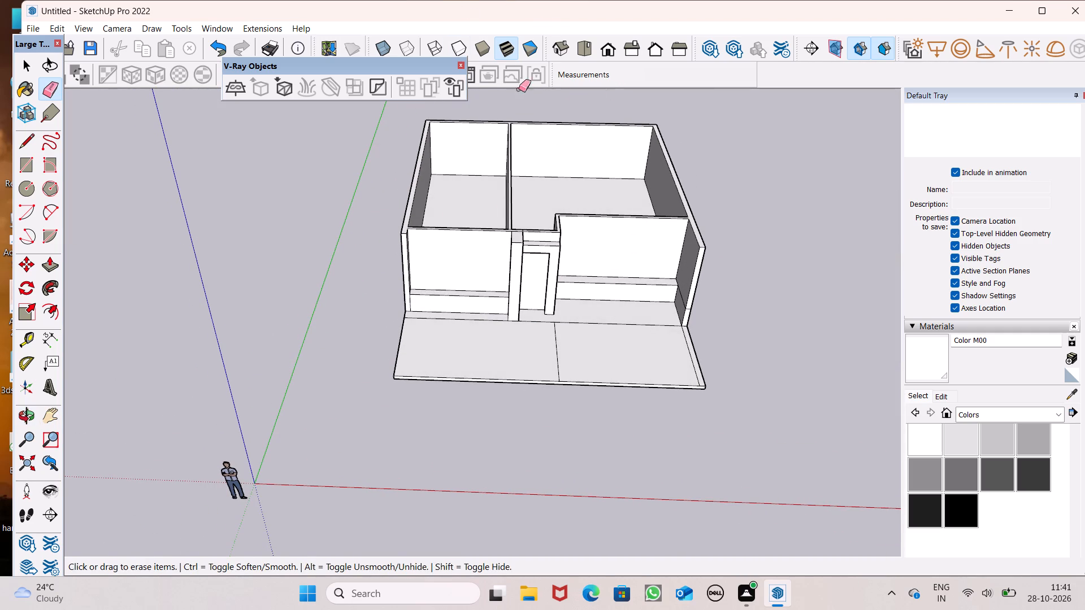
key(space)
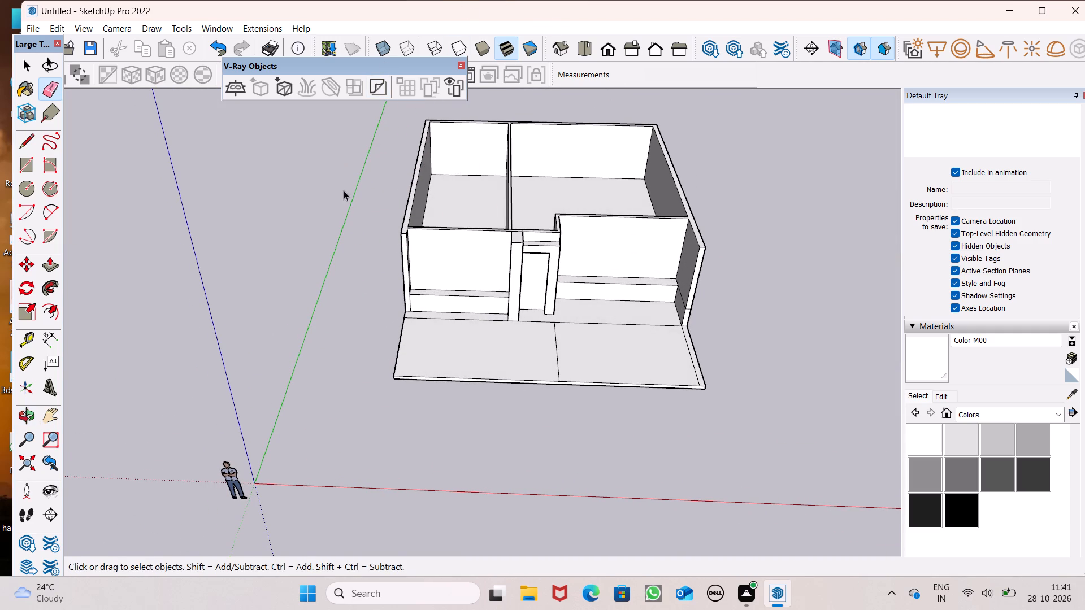
scroll(345, 232, down, 3)
scroll(327, 164, up, 1)
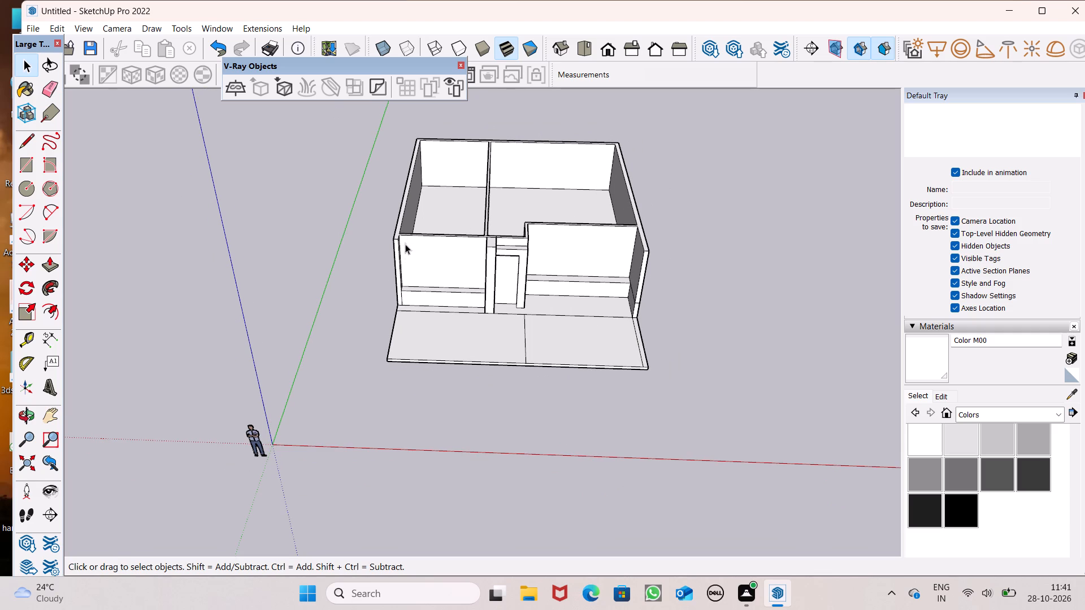
scroll(414, 300, down, 1)
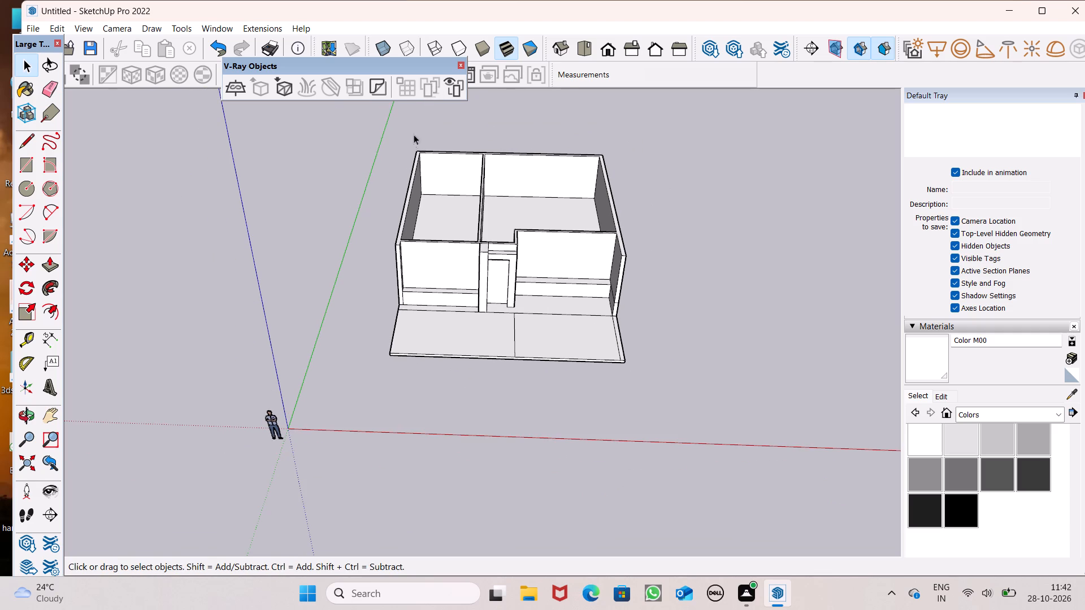
scroll(349, 212, up, 2)
click(46, 264)
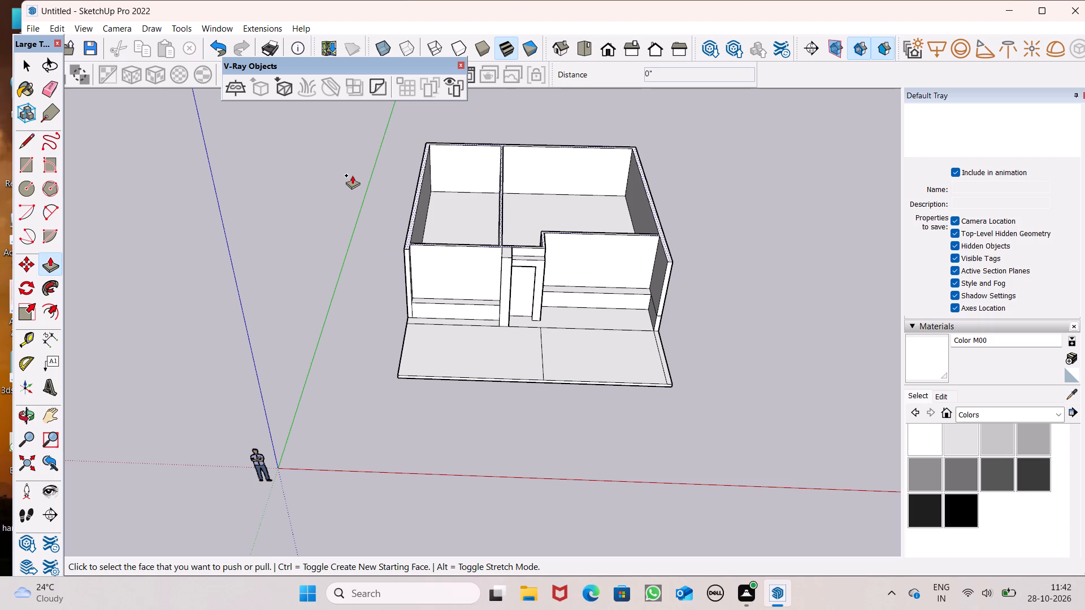
key(space)
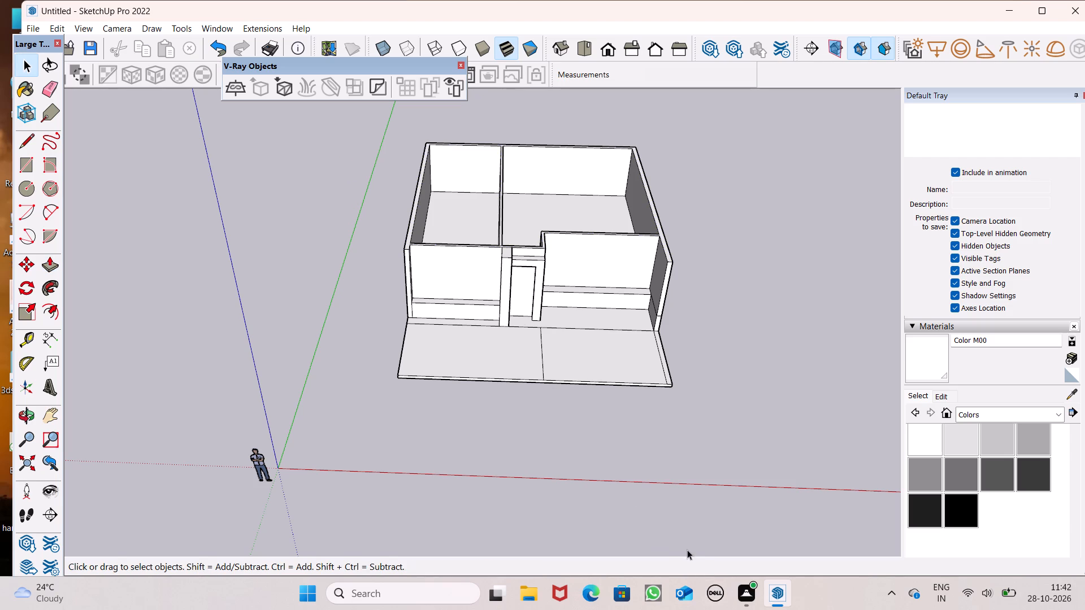
scroll(705, 486, down, 2)
middle_drag(695, 483, 689, 535)
scroll(678, 372, up, 2)
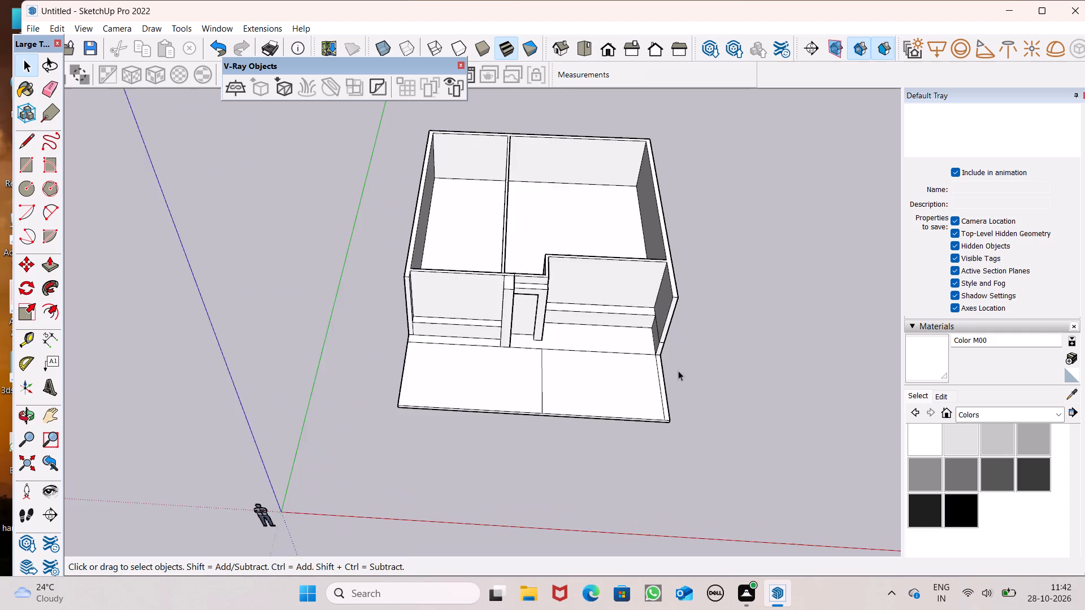
scroll(678, 371, up, 5)
scroll(542, 243, down, 1)
middle_drag(536, 242, 541, 346)
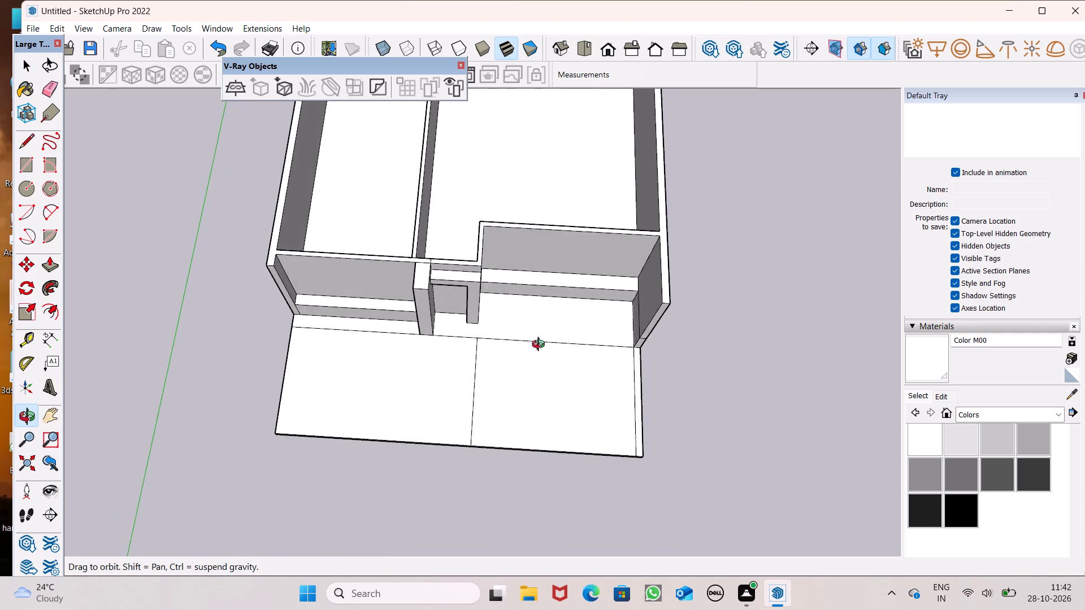
middle_drag(541, 346, 557, 315)
scroll(557, 315, down, 1)
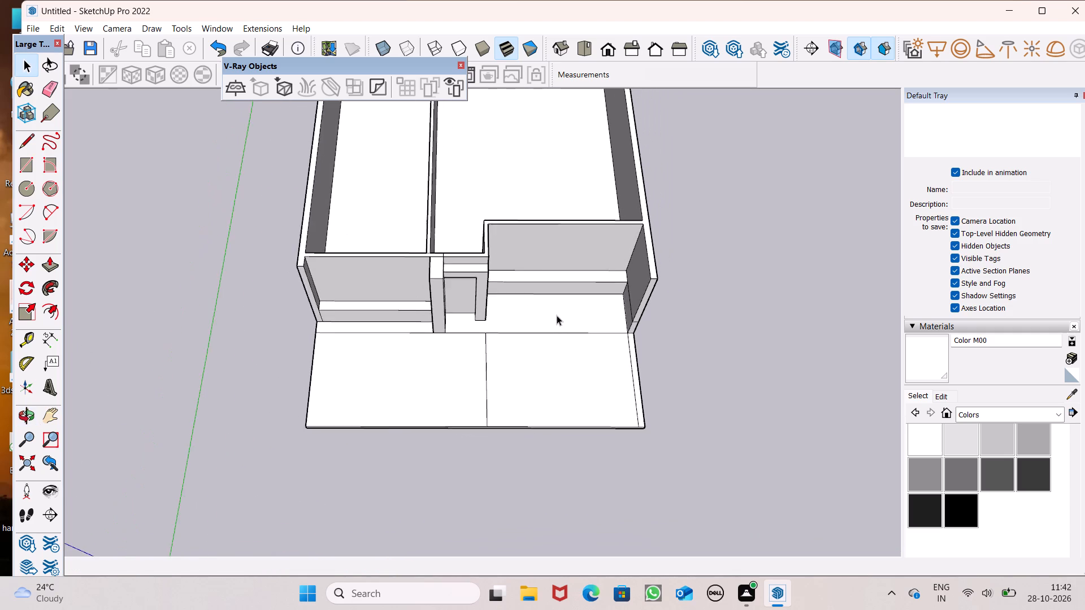
Inspect the overall building, its room layout, recess, doorway surround and front platform from several angles and distances.
scroll(557, 315, down, 1)
scroll(493, 249, down, 8)
middle_drag(507, 299, 485, 386)
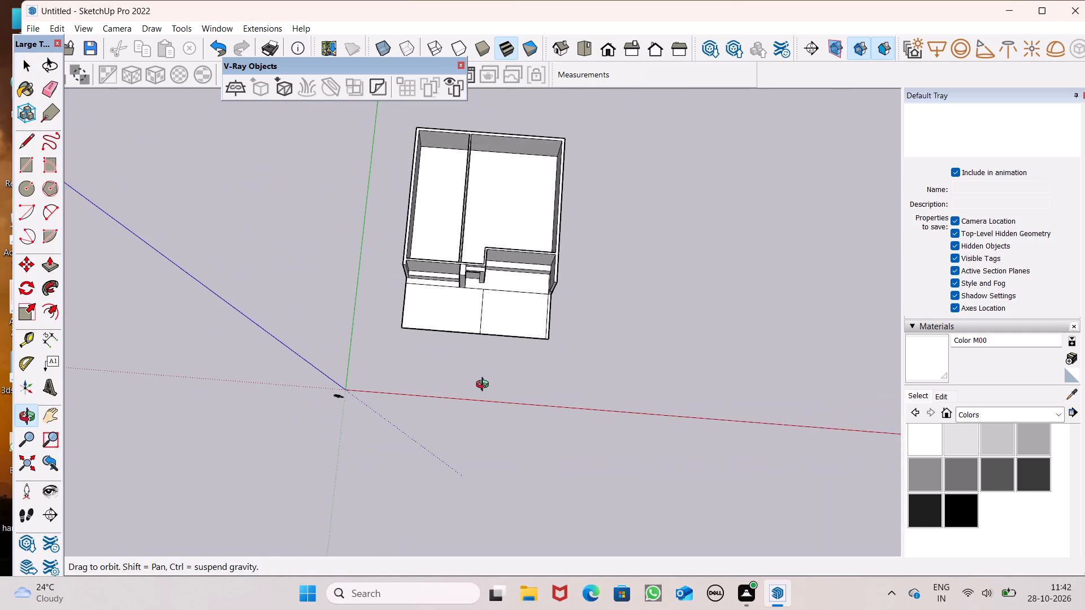
middle_drag(485, 386, 520, 203)
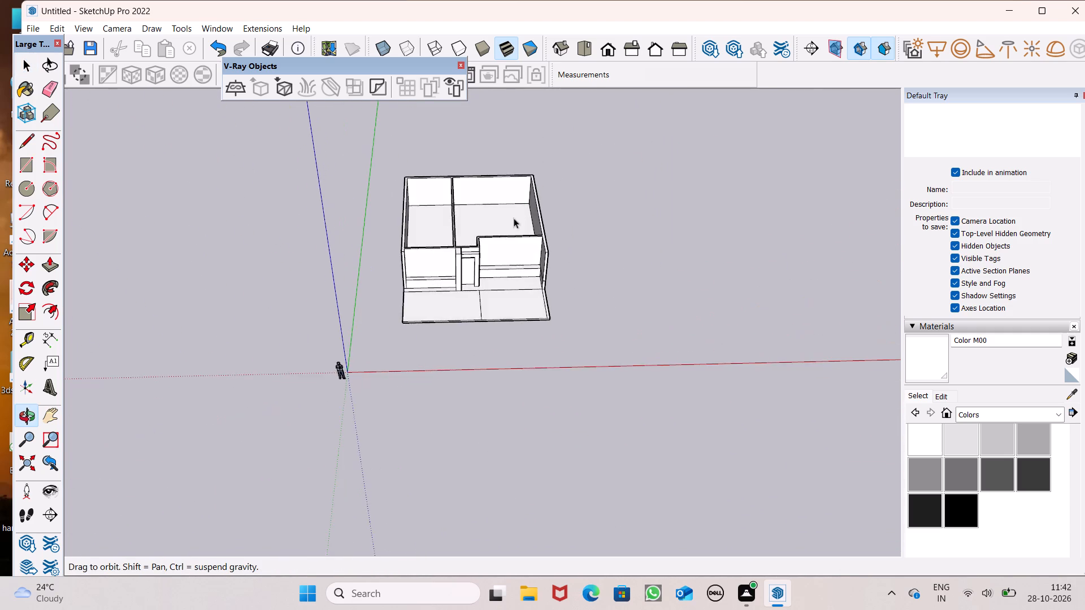
scroll(494, 241, up, 7)
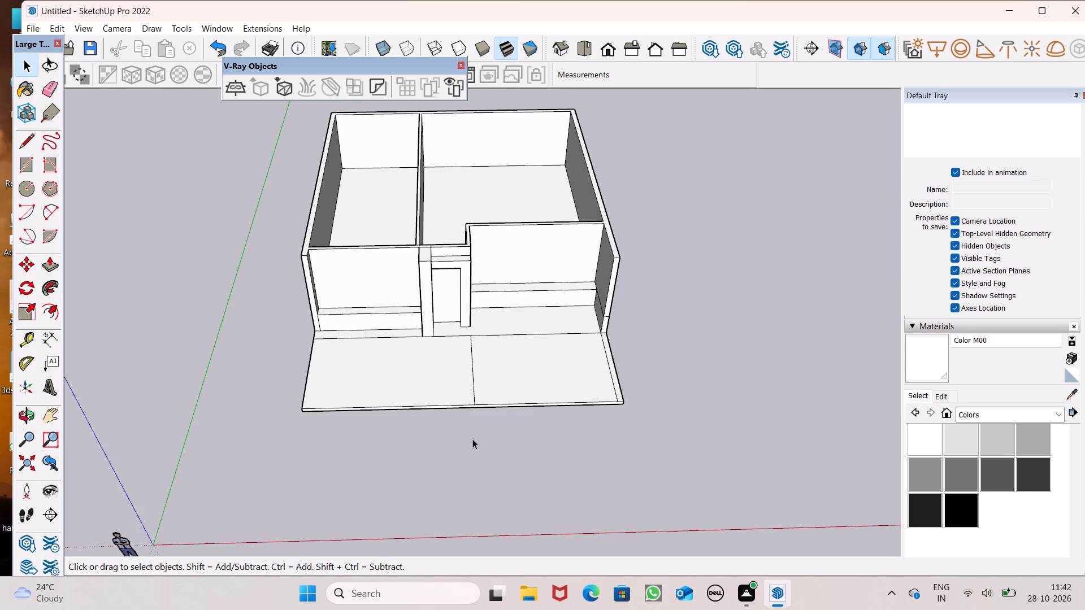
scroll(441, 303, down, 4)
middle_drag(494, 293, 450, 293)
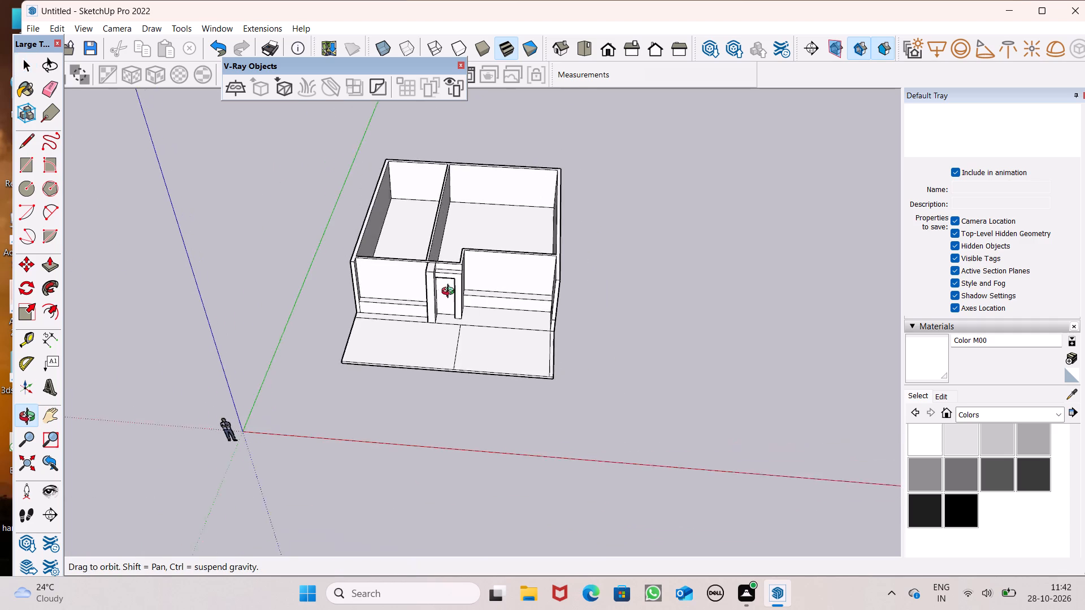
middle_drag(450, 293, 472, 324)
scroll(472, 324, up, 1)
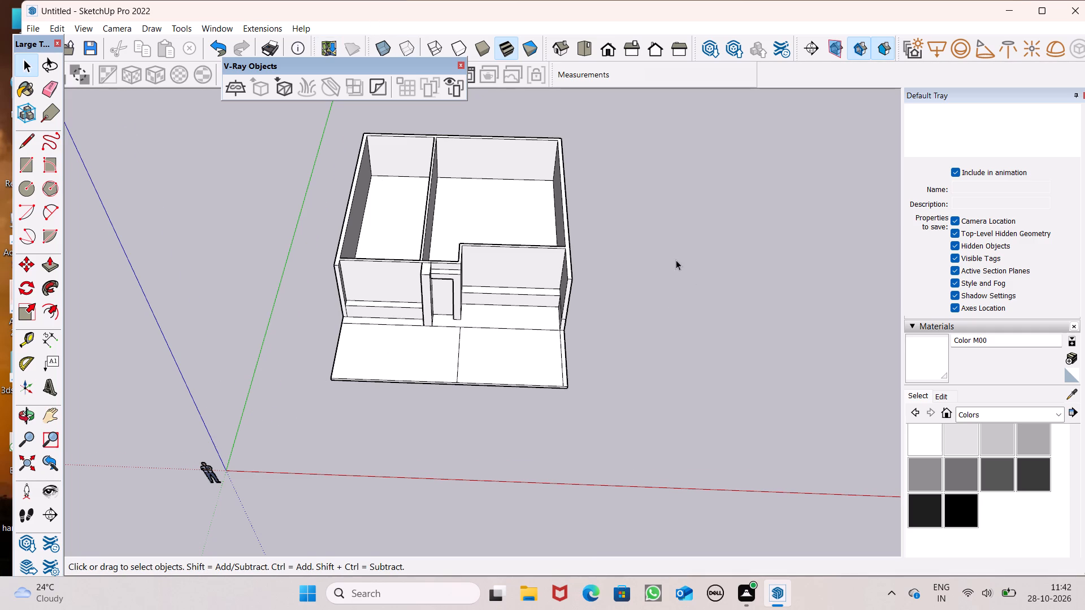
scroll(676, 260, down, 4)
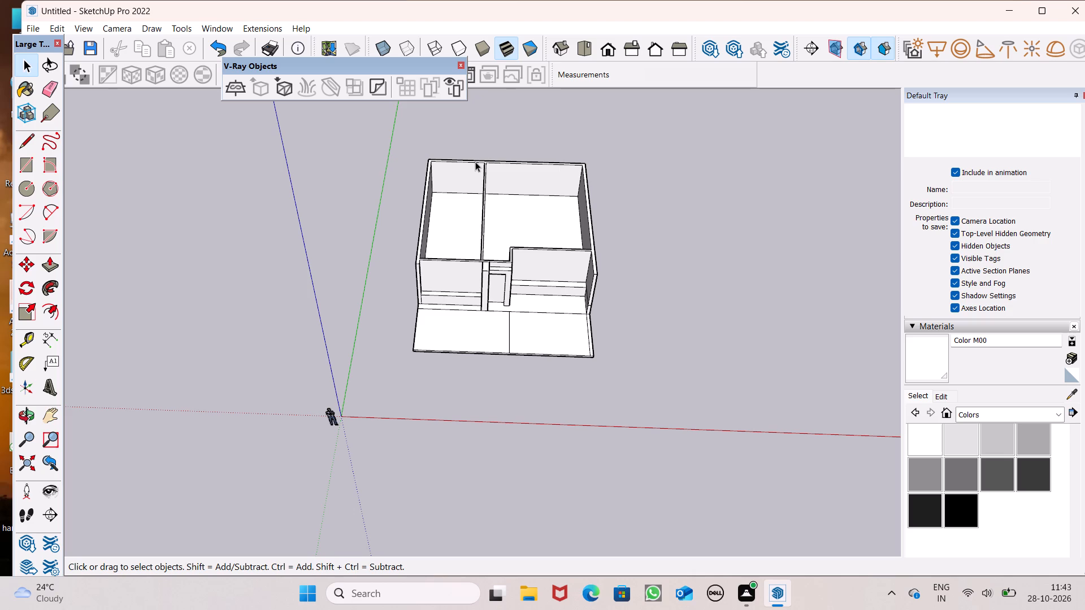
scroll(367, 299, up, 4)
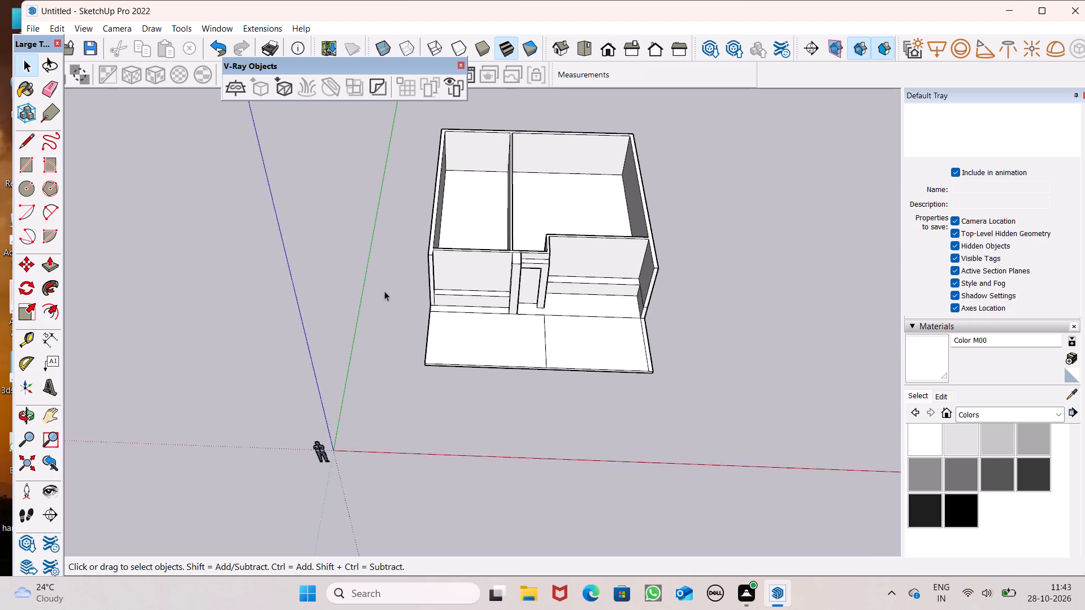
scroll(384, 291, up, 2)
scroll(493, 264, down, 2)
middle_drag(520, 279, 523, 365)
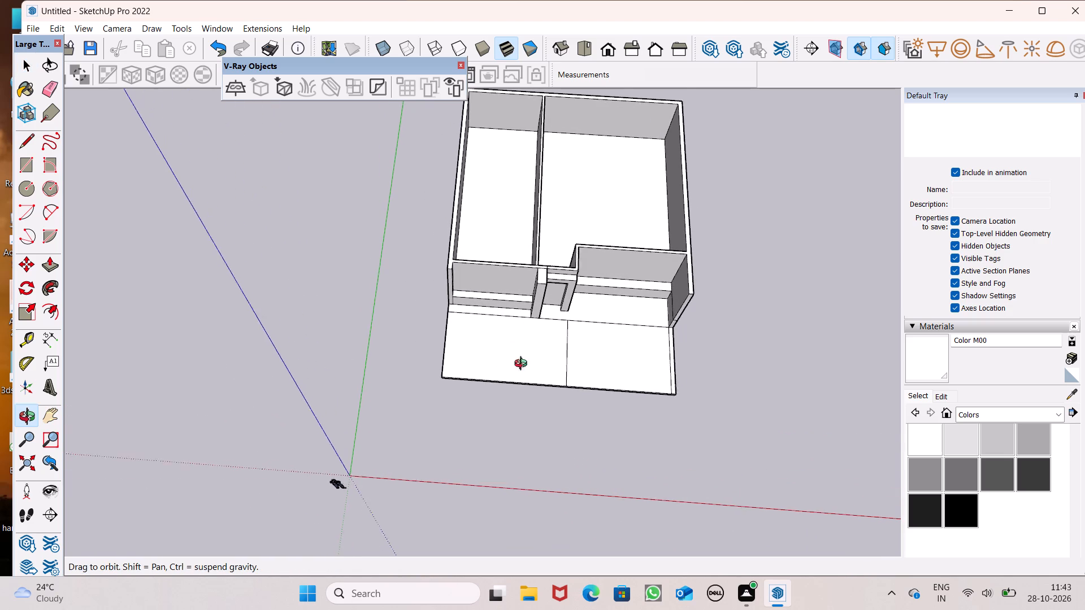
middle_drag(523, 365, 508, 341)
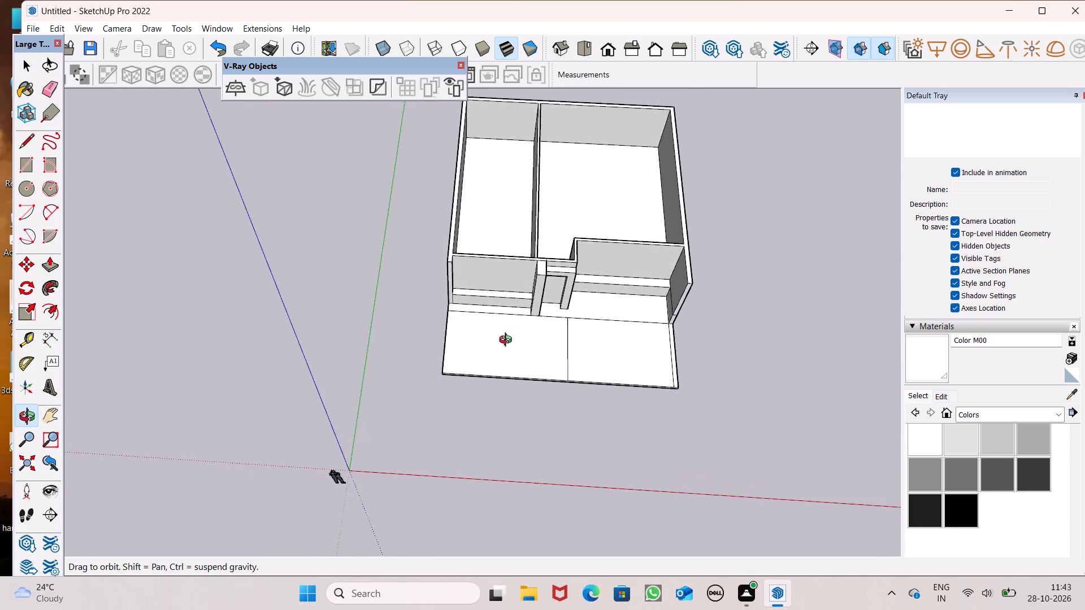
middle_drag(508, 341, 465, 322)
scroll(572, 245, up, 4)
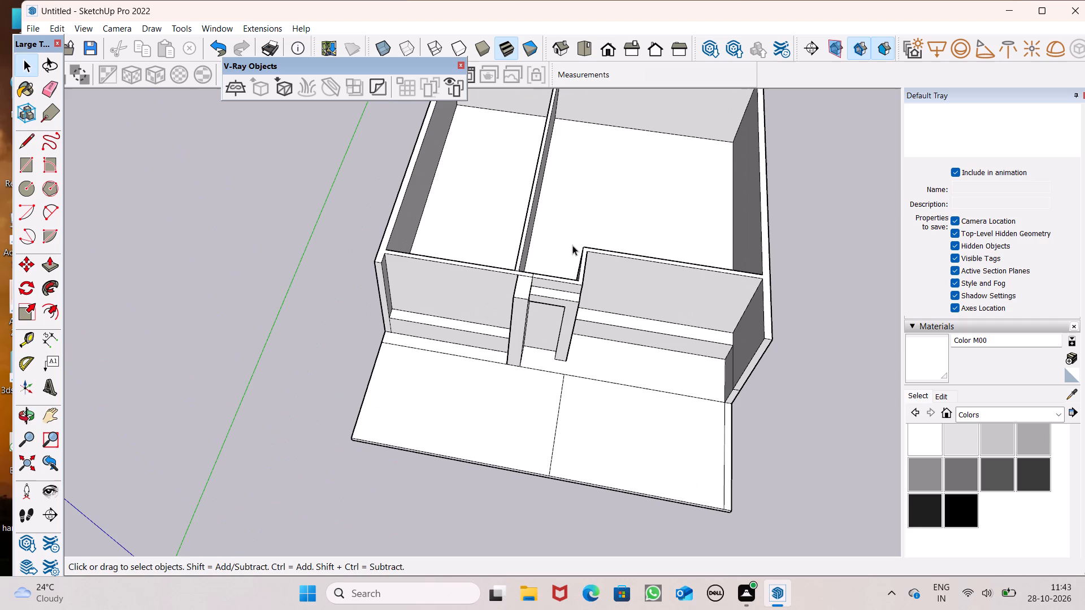
middle_drag(597, 246, 510, 191)
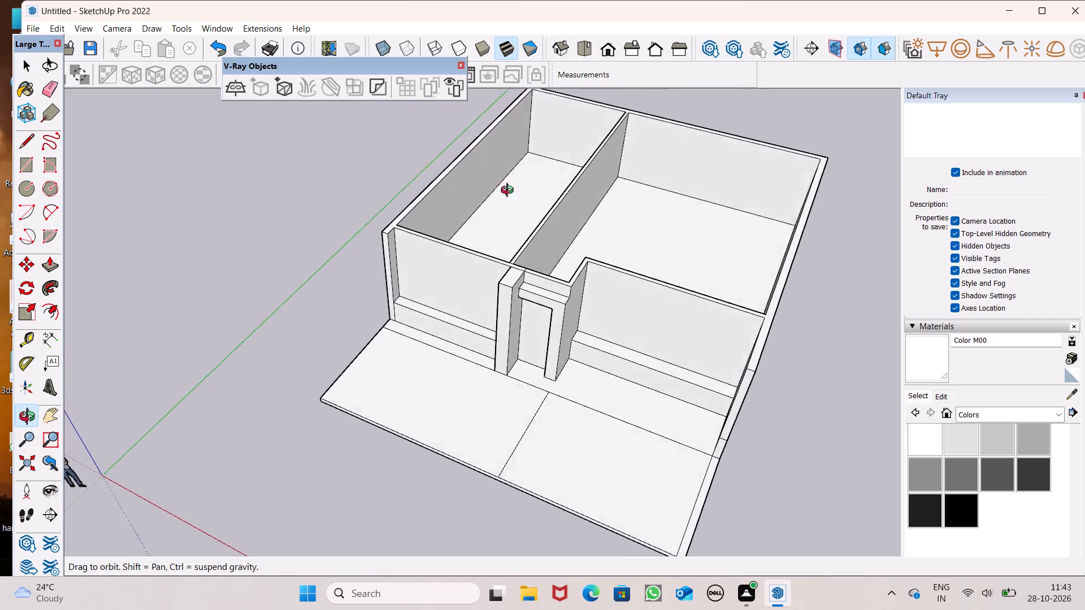
middle_drag(510, 191, 531, 254)
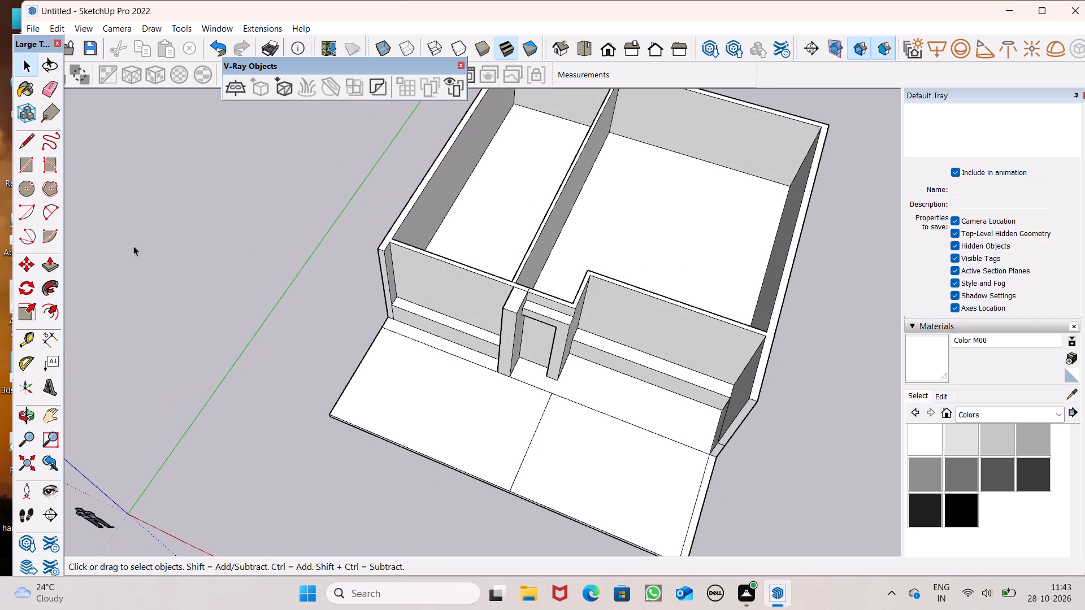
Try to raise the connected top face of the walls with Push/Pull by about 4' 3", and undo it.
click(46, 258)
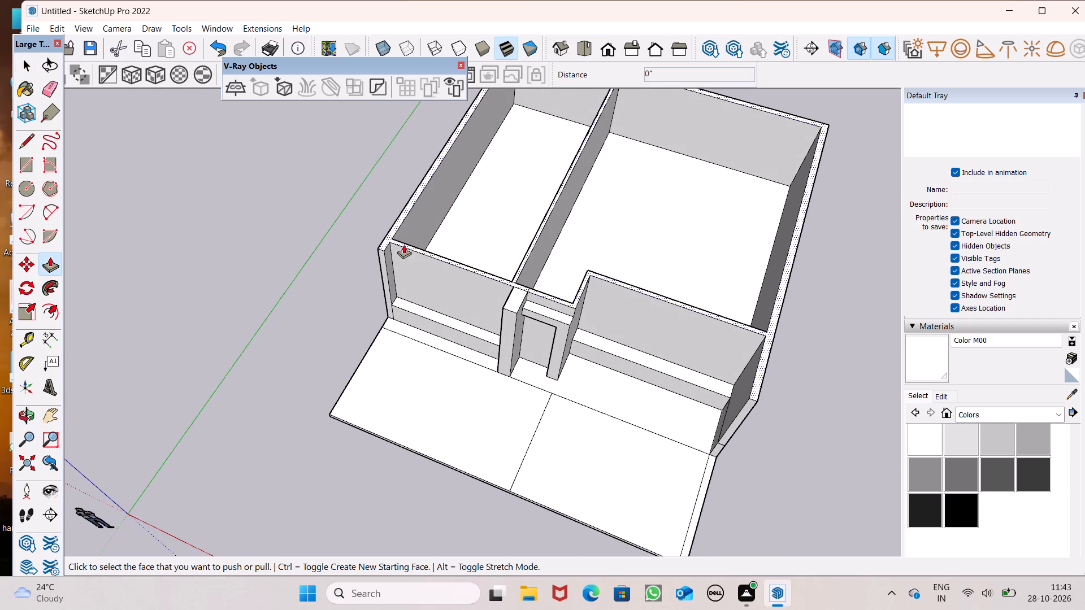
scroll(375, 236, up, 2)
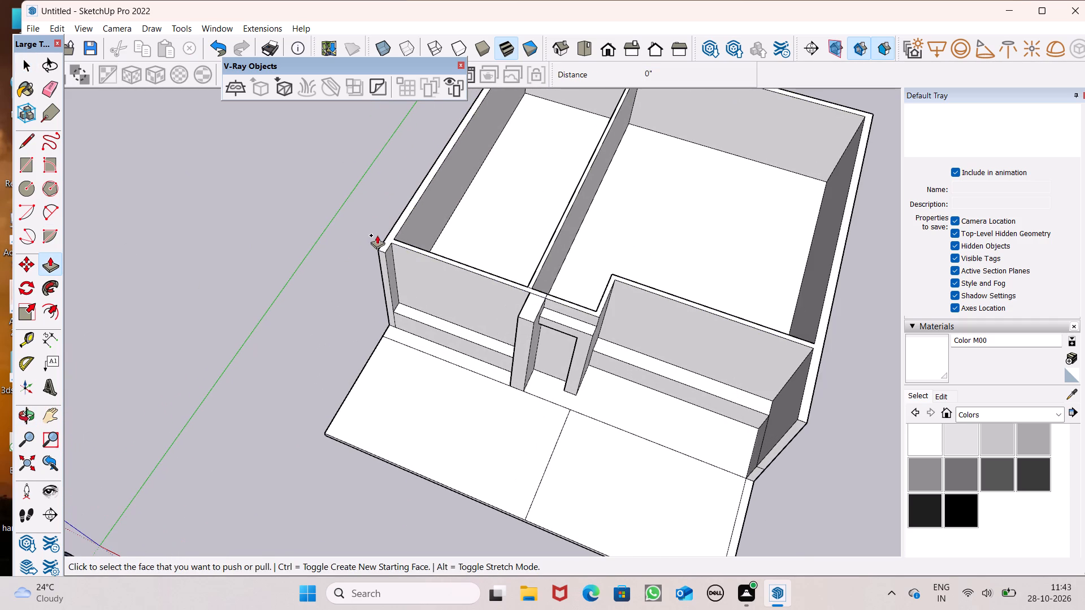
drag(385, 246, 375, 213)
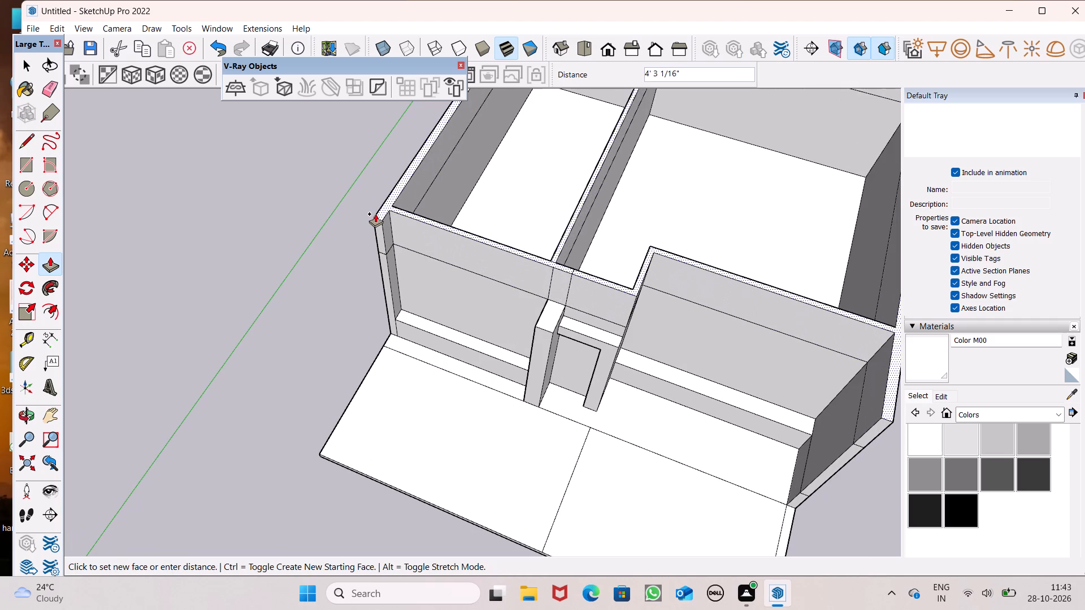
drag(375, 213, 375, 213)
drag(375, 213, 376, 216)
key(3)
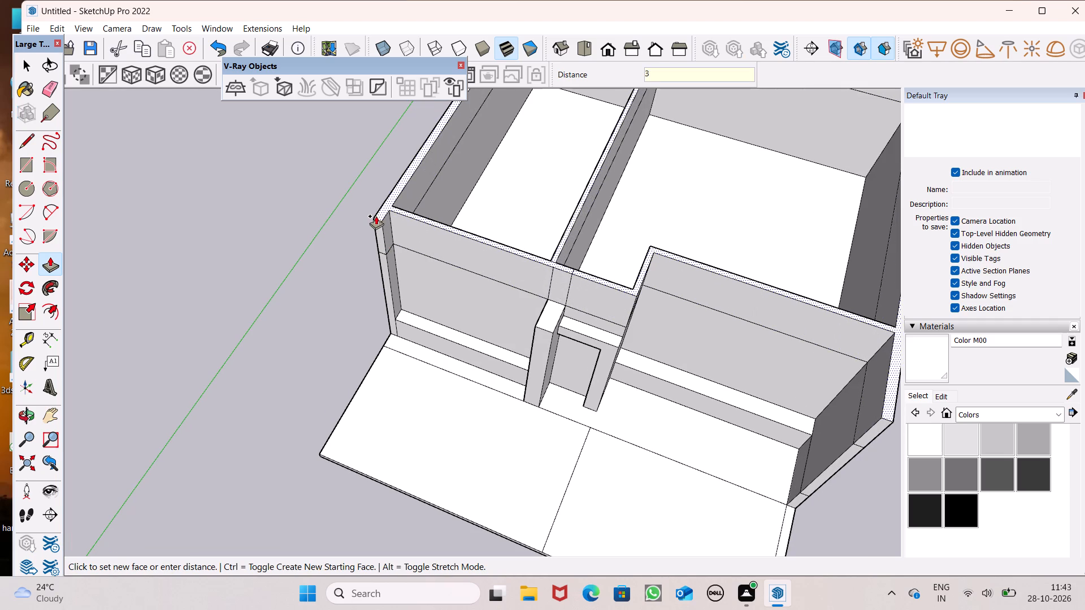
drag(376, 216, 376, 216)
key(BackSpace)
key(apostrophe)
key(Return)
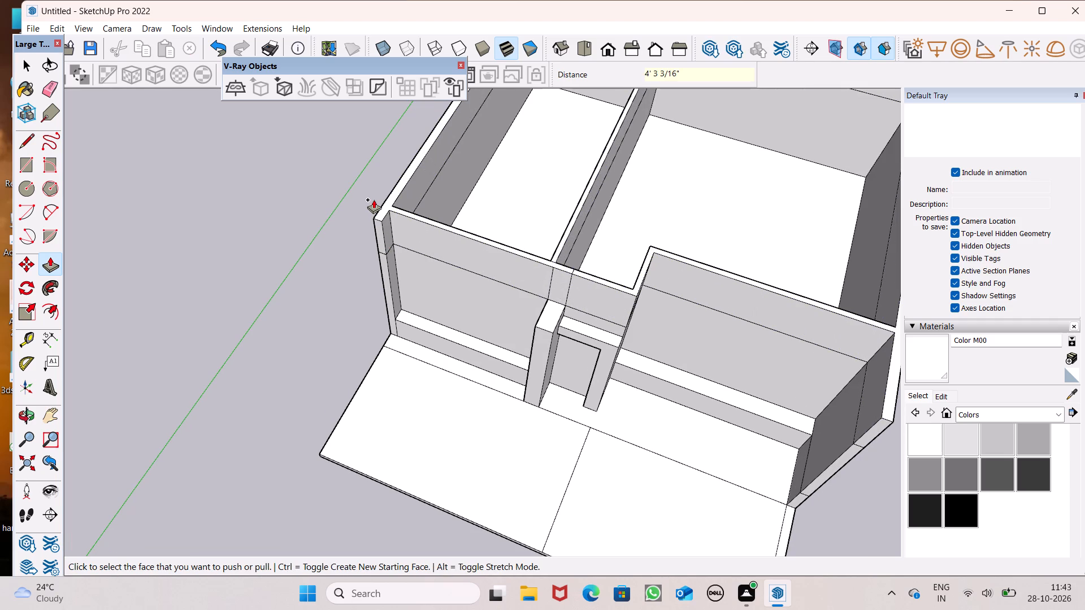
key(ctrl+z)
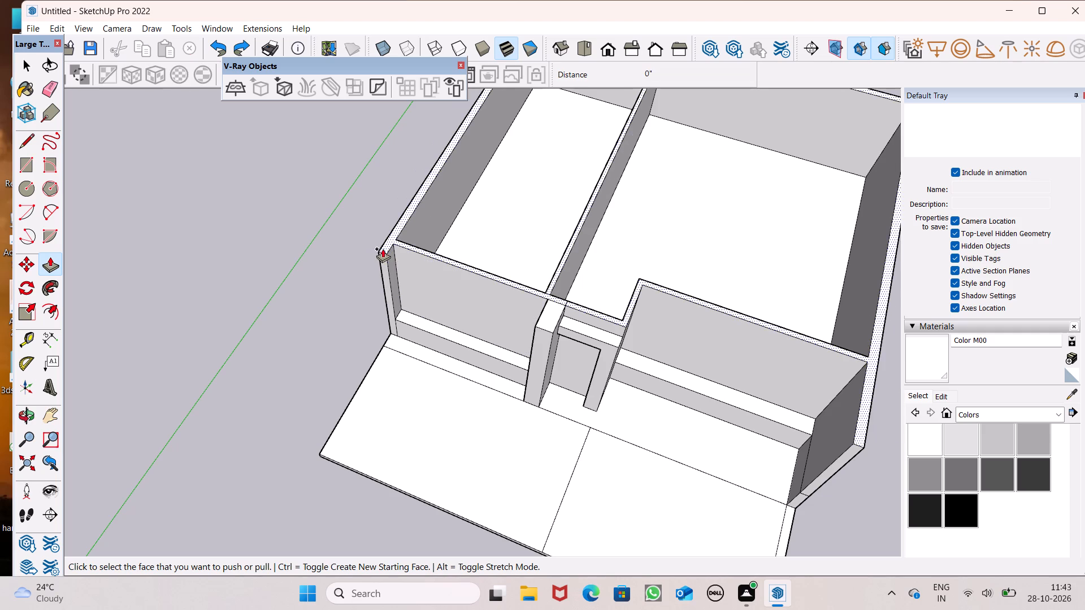
Push/Pull the connected top face of all the walls upward 3' as a new section.
drag(384, 248, 383, 225)
text(3')
key(Return)
Push/Pull the connected wall-top face upward another 10' as a new section for the upper storey.
scroll(376, 237, down, 3)
middle_drag(419, 287, 369, 176)
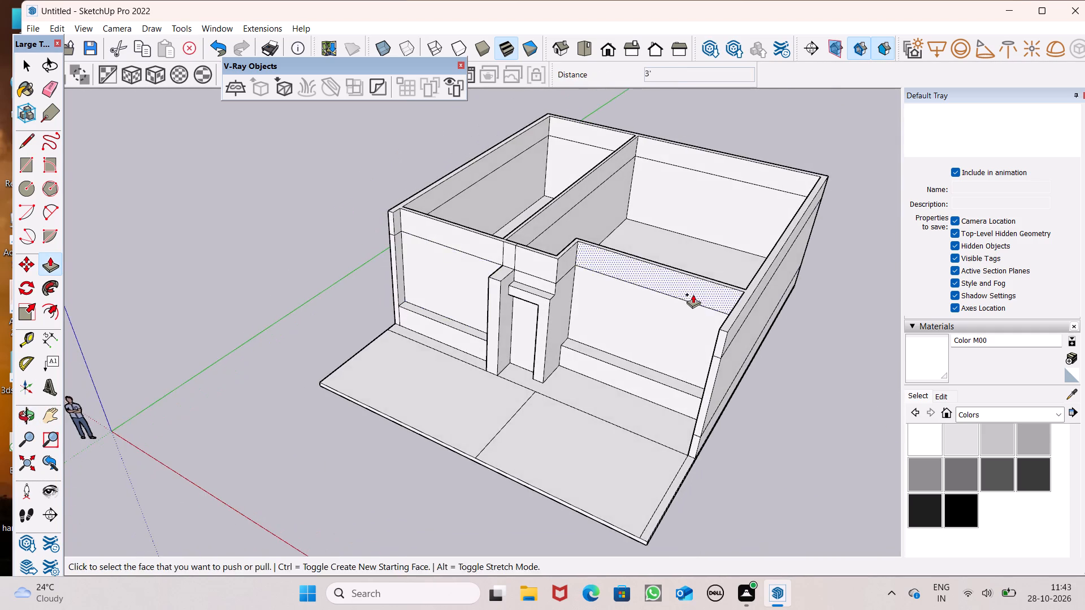
middle_drag(693, 294, 655, 334)
scroll(632, 321, up, 1)
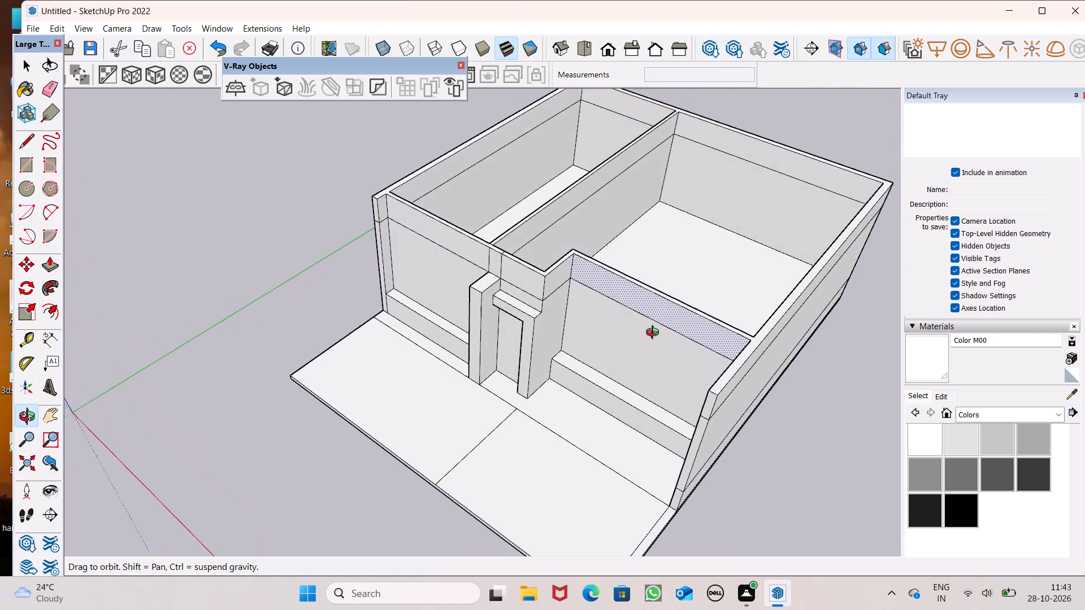
middle_drag(655, 334, 570, 333)
scroll(541, 284, down, 1)
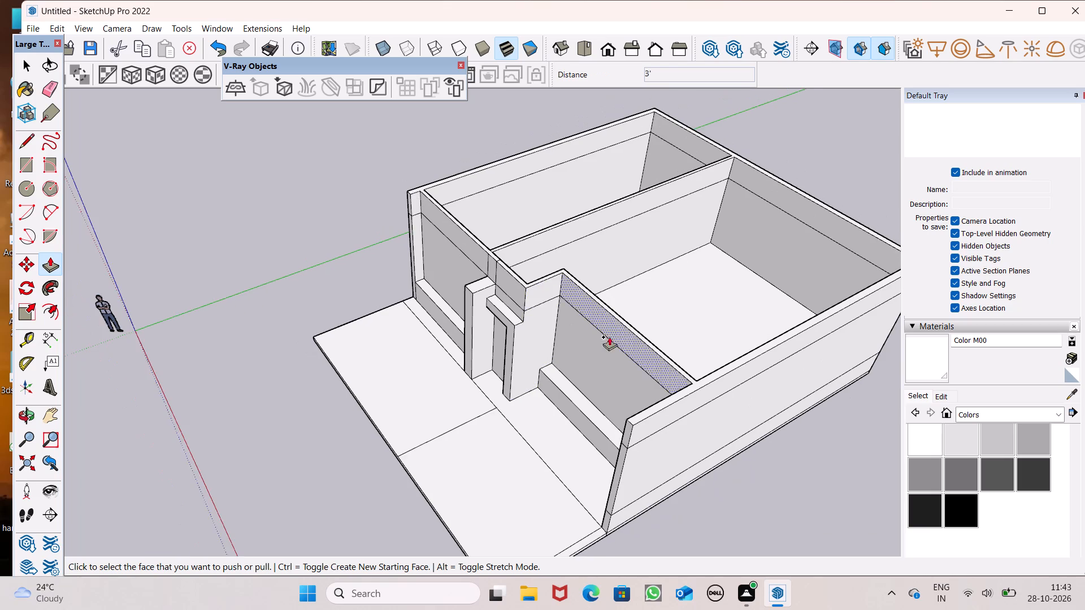
middle_drag(601, 342, 558, 342)
scroll(581, 344, up, 1)
middle_drag(626, 346, 630, 365)
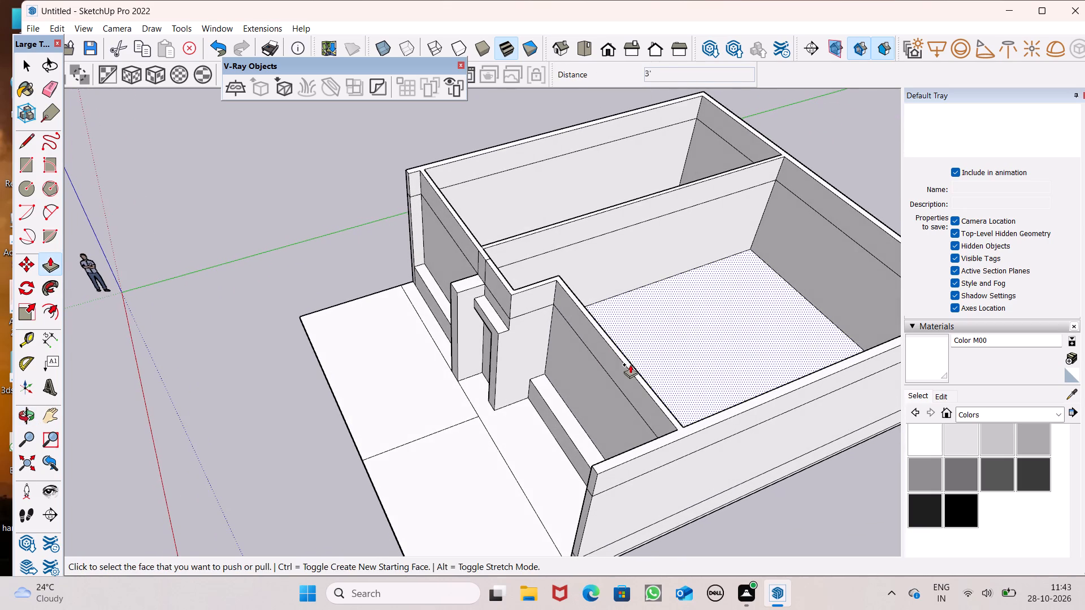
drag(627, 362, 628, 359)
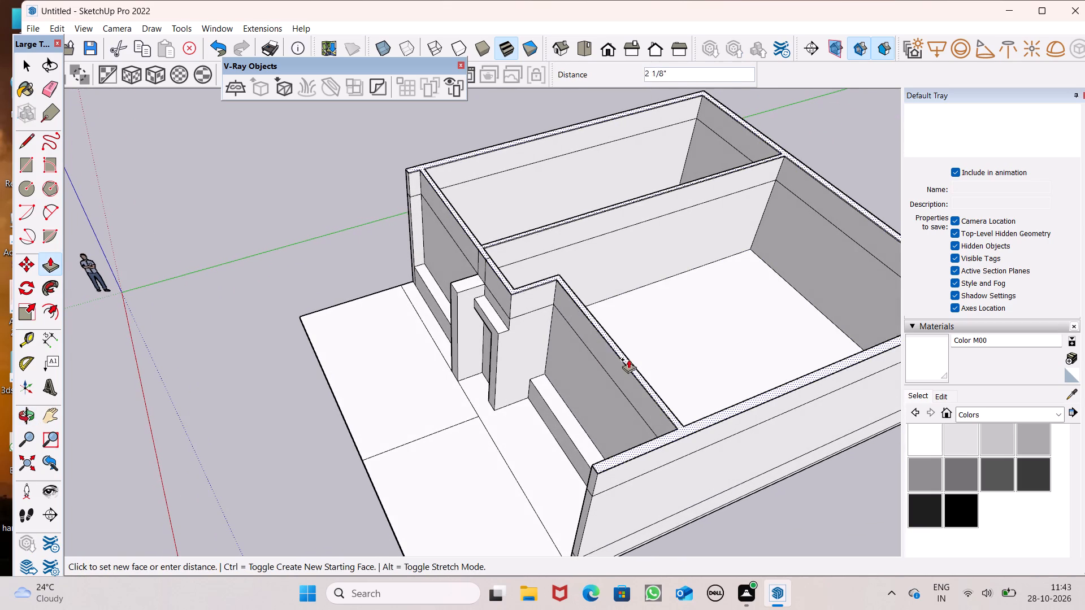
drag(628, 359, 624, 290)
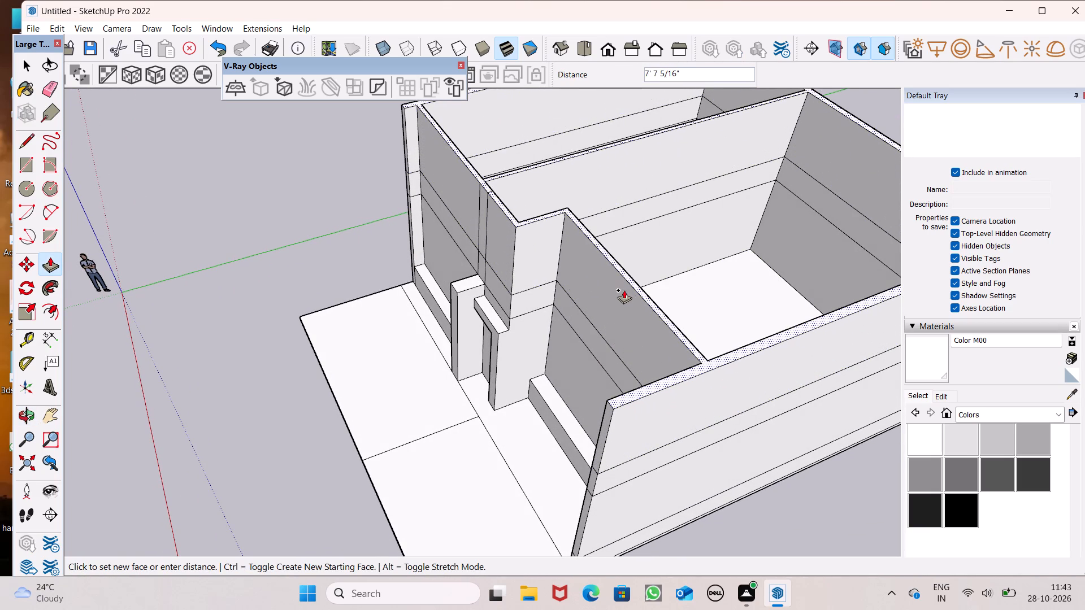
drag(624, 290, 624, 289)
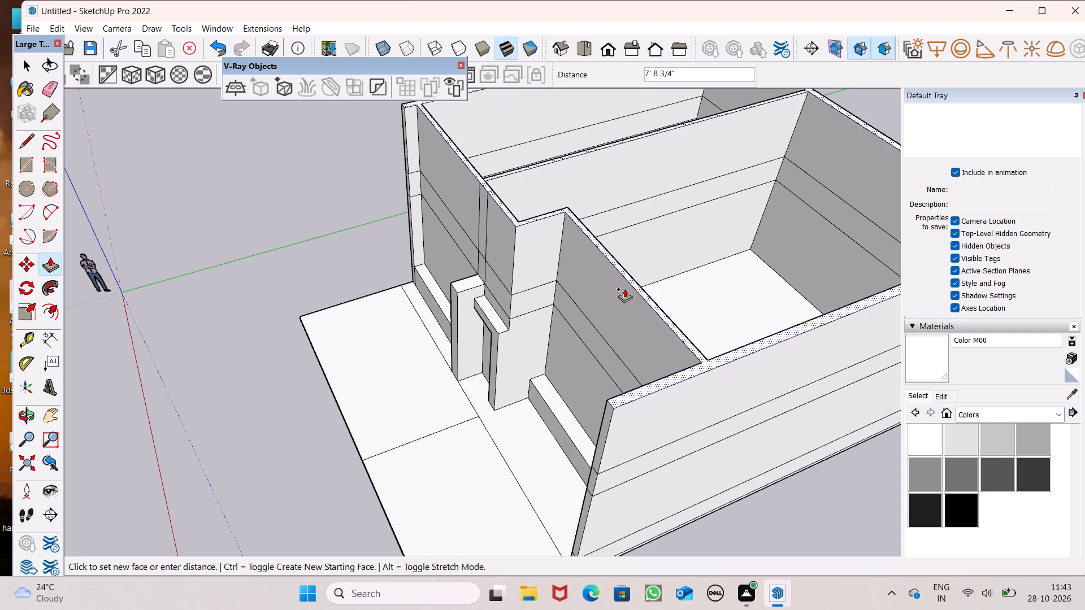
drag(624, 289, 629, 268)
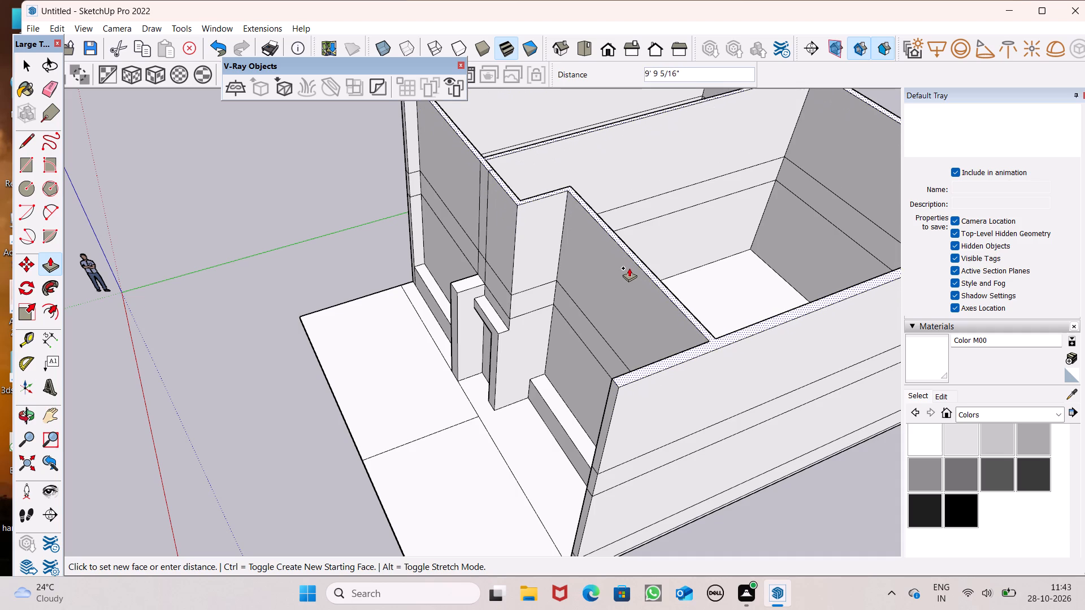
drag(629, 268, 630, 246)
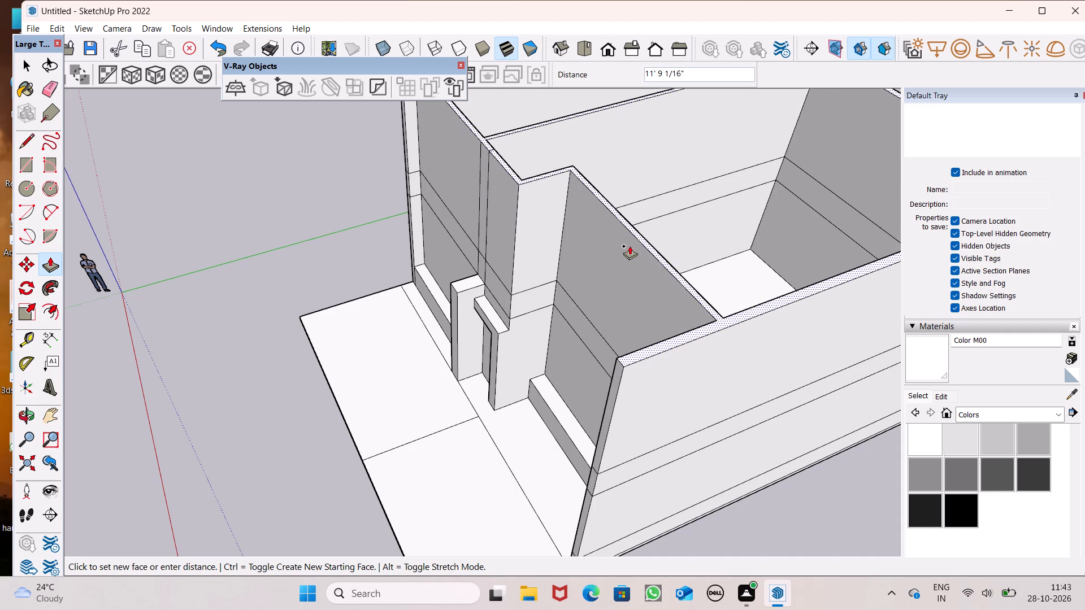
drag(630, 246, 631, 217)
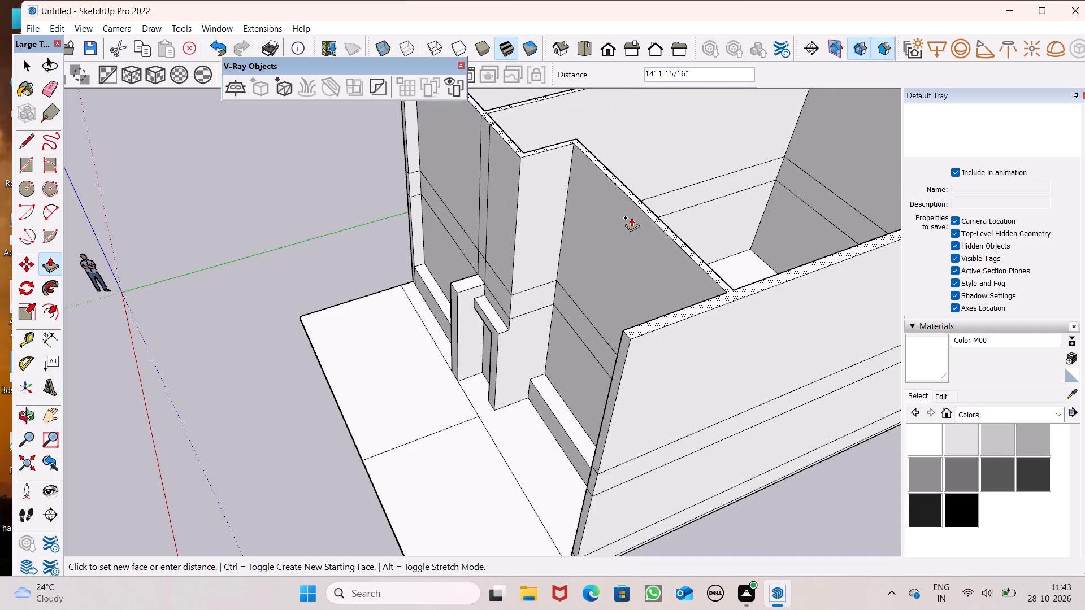
drag(631, 217, 631, 217)
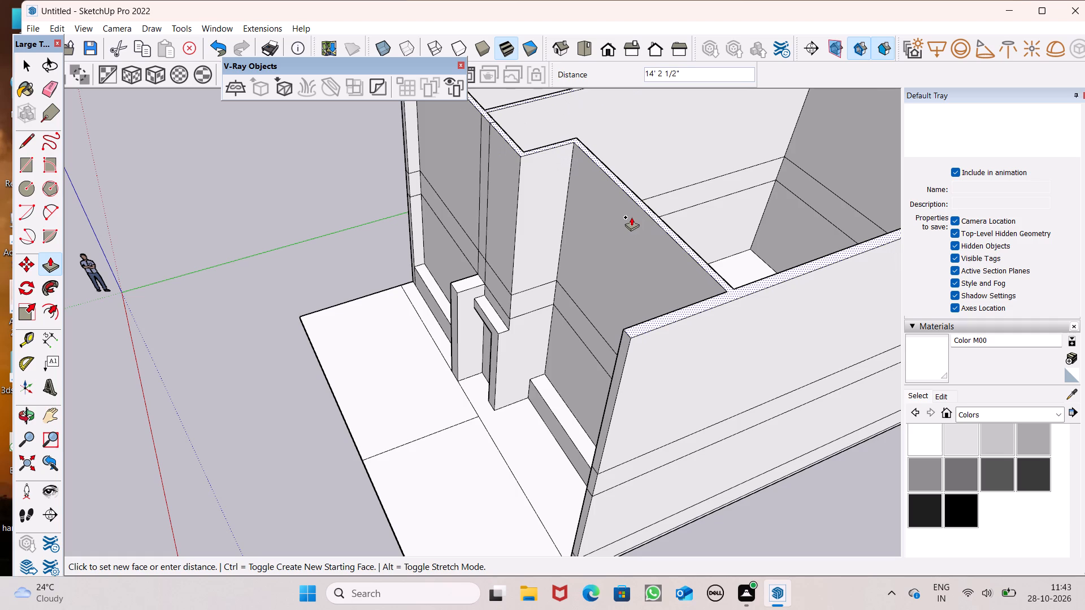
drag(631, 217, 634, 200)
text(10')
key(Return)
Inspect the heightened building, its upper walls and the front facade from the side, the front and above.
scroll(630, 225, down, 5)
middle_drag(629, 357, 682, 299)
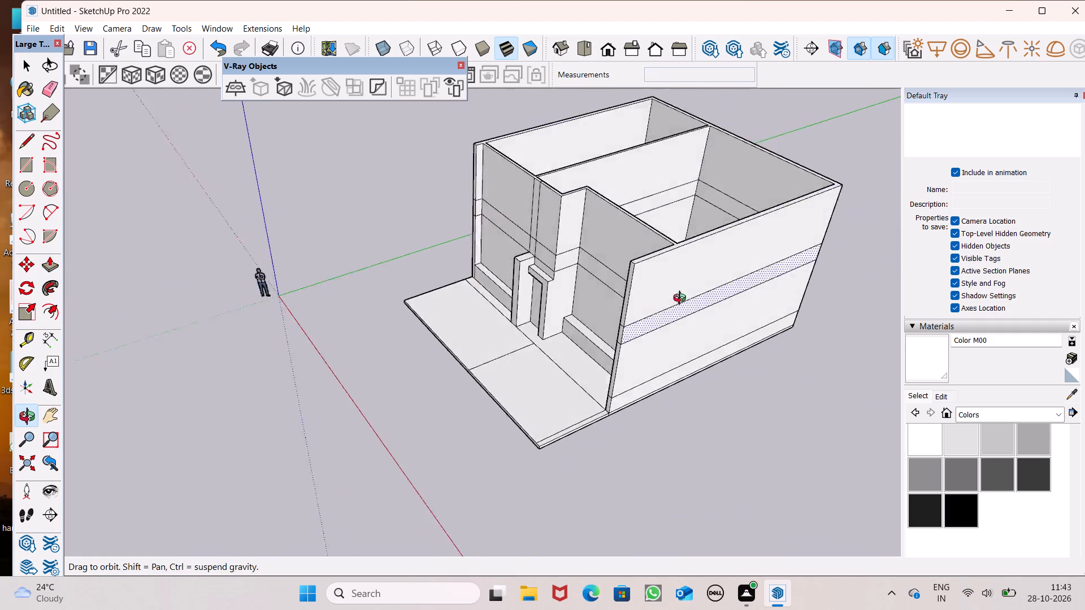
middle_drag(682, 299, 848, 259)
scroll(633, 212, up, 1)
middle_drag(633, 212, 756, 185)
scroll(683, 171, down, 4)
middle_drag(675, 189, 623, 188)
scroll(640, 195, down, 2)
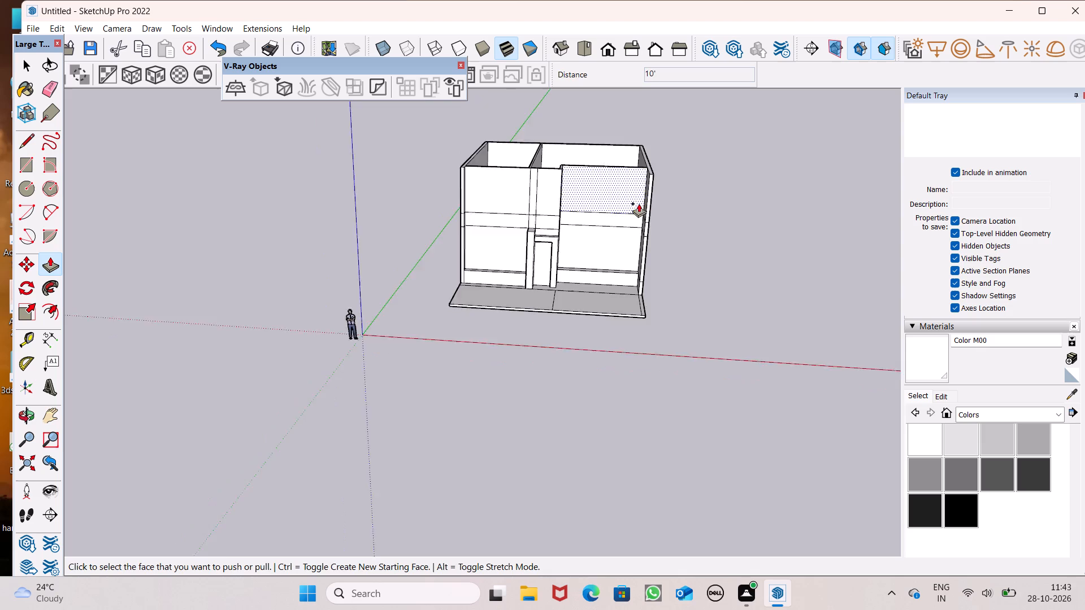
middle_drag(645, 207, 591, 346)
scroll(517, 255, up, 6)
scroll(521, 246, down, 7)
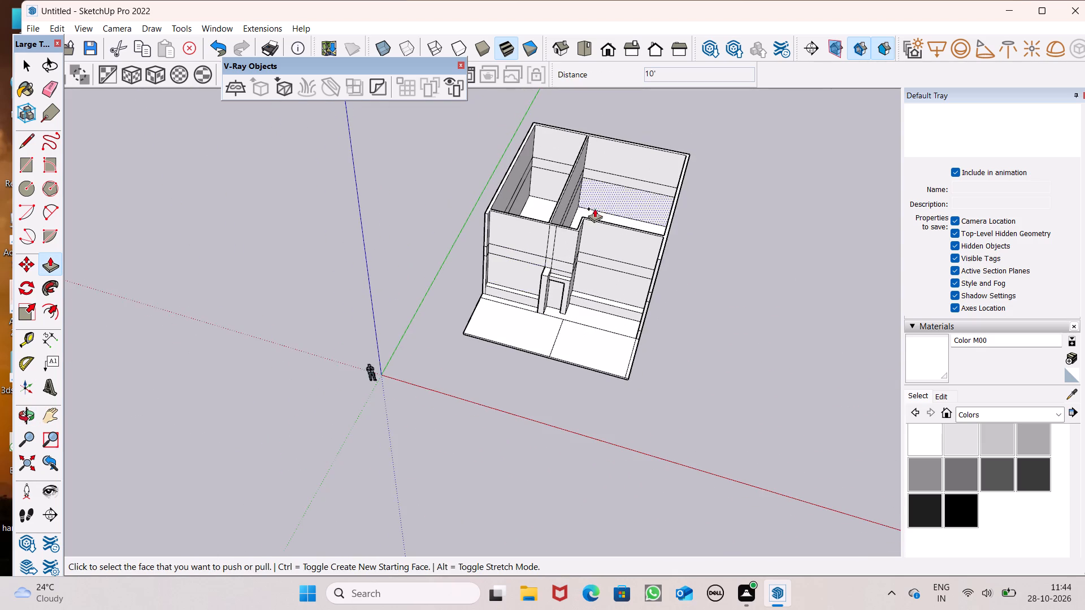
Push/Pull the connected wall-top face upward 3' as a new section above the upper storey.
scroll(607, 189, up, 4)
scroll(579, 237, up, 4)
scroll(520, 276, down, 5)
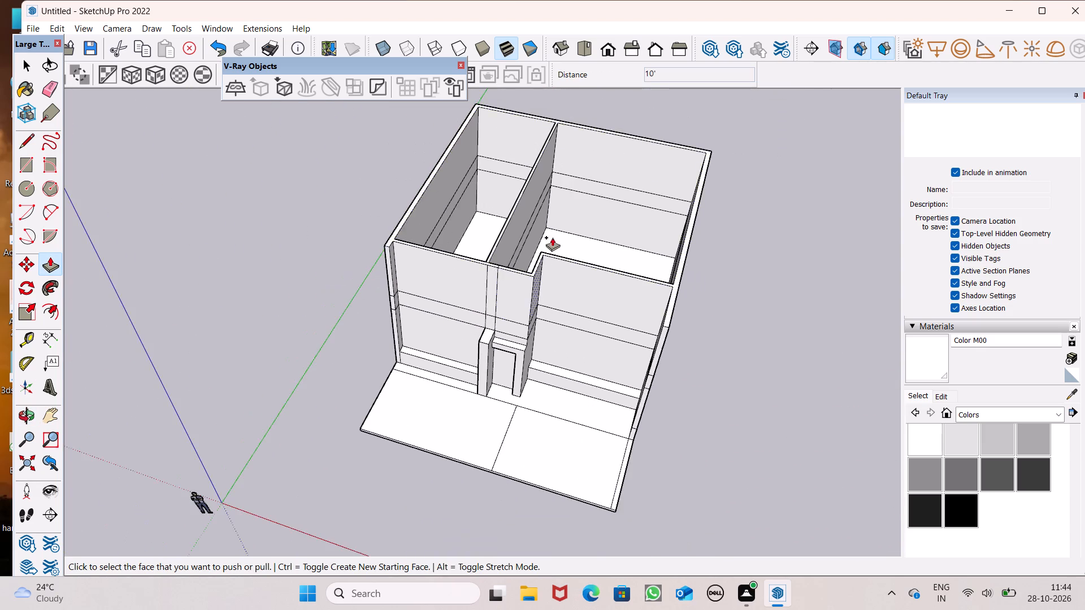
scroll(555, 229, up, 6)
drag(507, 325, 507, 322)
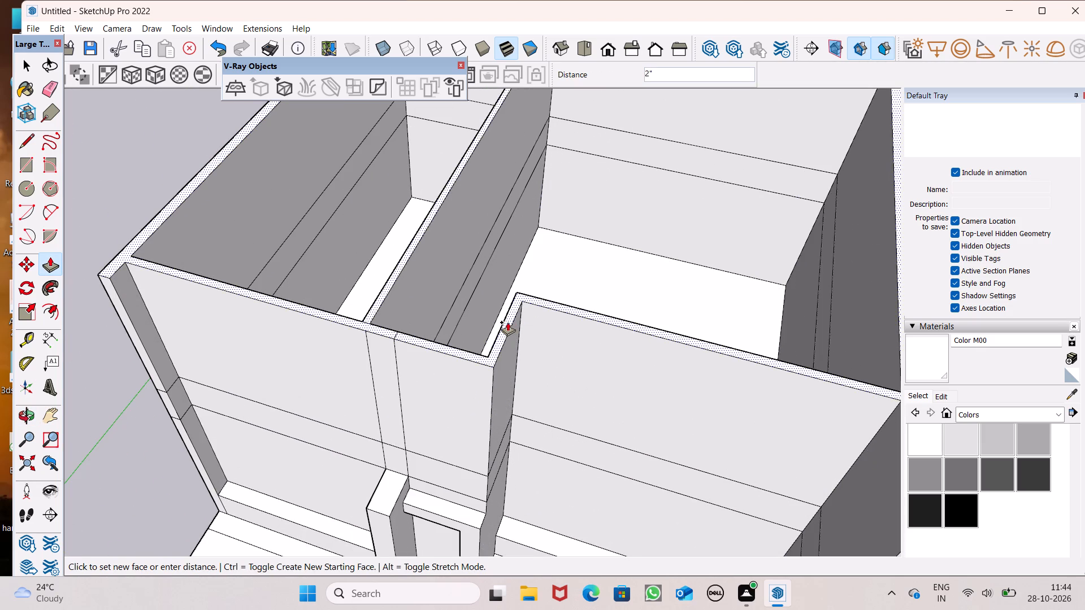
drag(507, 322, 504, 293)
text(3')
drag(504, 293, 500, 307)
key(Return)
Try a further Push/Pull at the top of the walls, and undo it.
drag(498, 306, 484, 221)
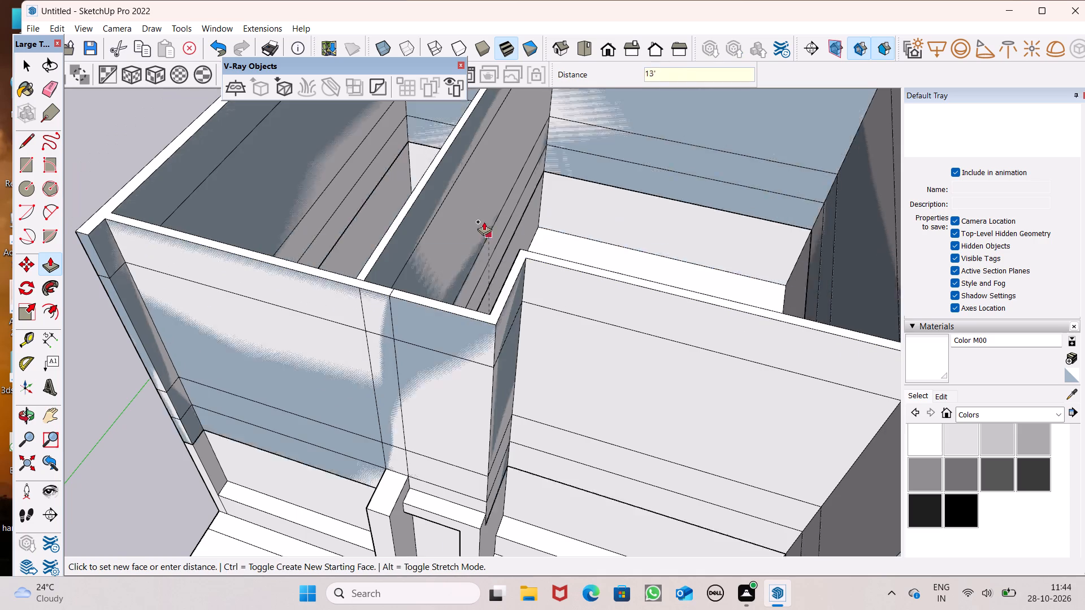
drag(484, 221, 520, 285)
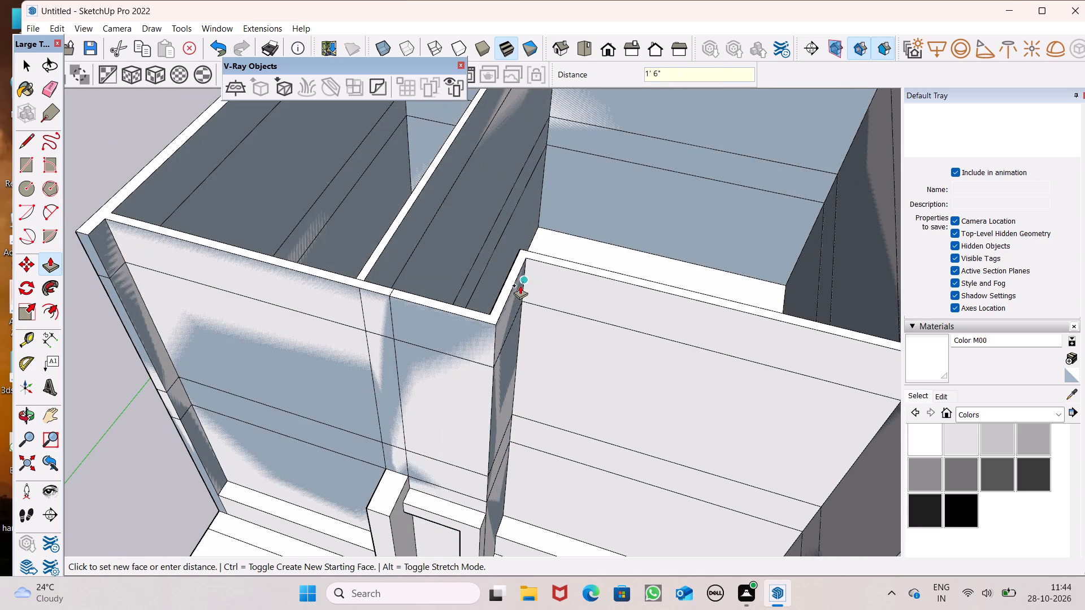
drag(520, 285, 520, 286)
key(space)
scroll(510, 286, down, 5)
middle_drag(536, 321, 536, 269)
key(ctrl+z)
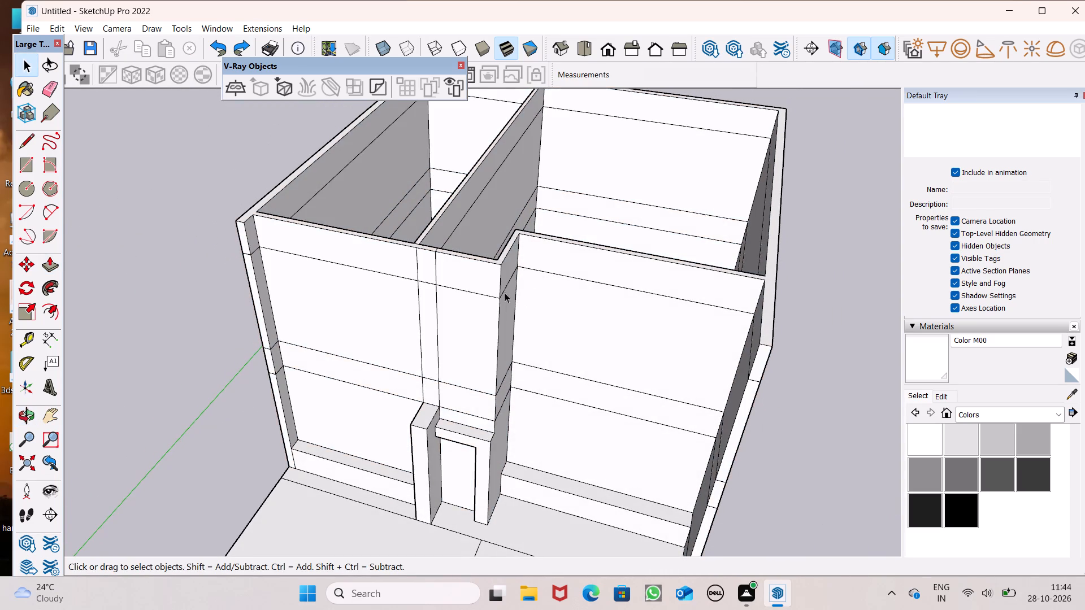
Push/Pull the connected wall-top face upward another 10' as a new section for the third storey.
middle_drag(504, 292, 483, 354)
scroll(483, 356, up, 4)
click(47, 262)
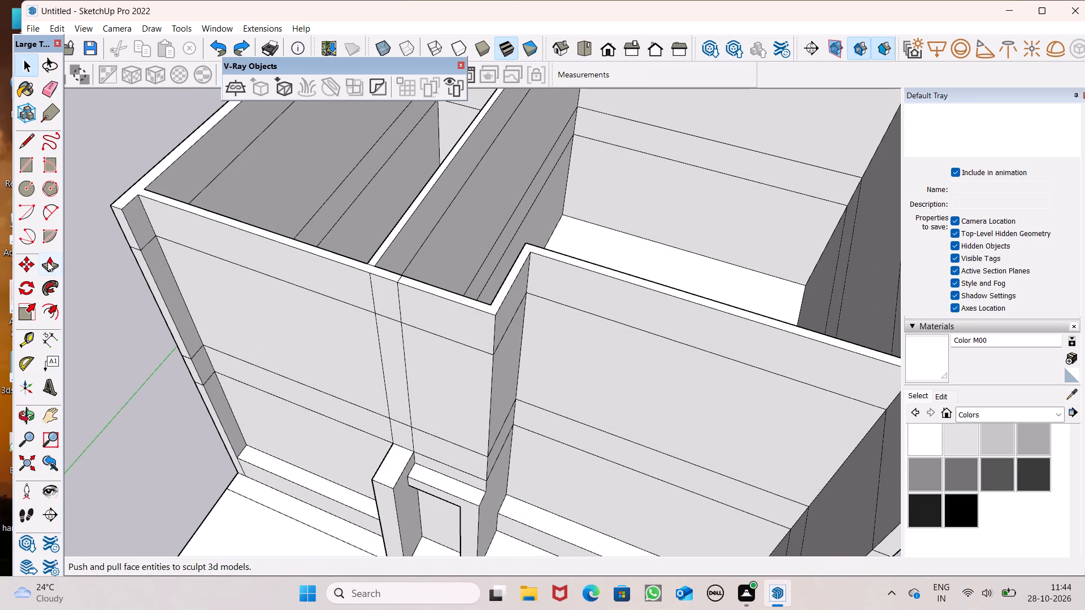
drag(491, 306, 494, 249)
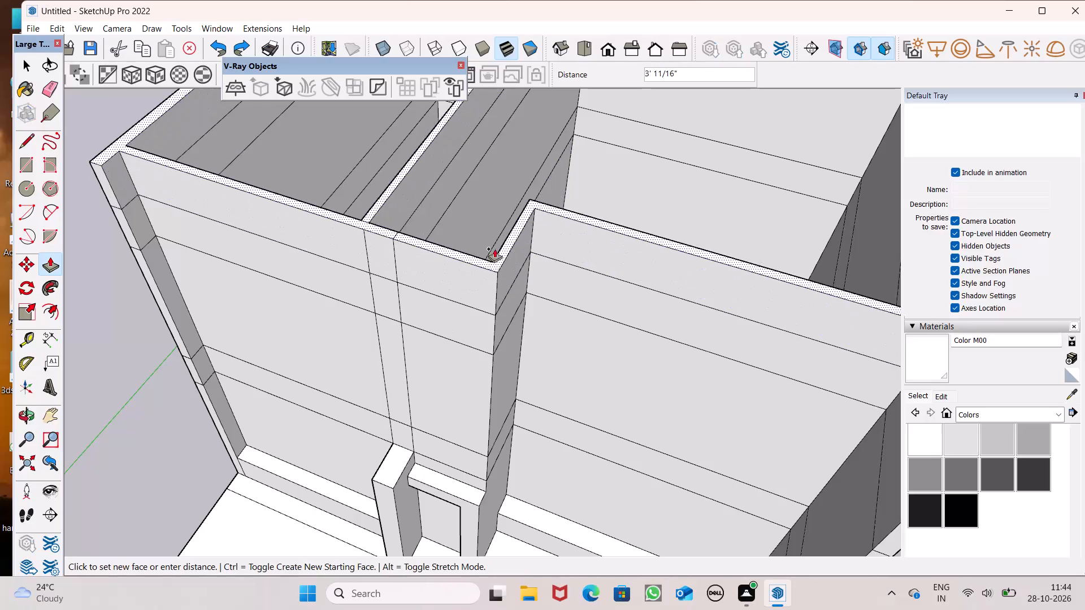
drag(494, 249, 494, 208)
text(10')
key(Return)
Inspect the heightened building, its stacked wall sections and the doorway facade from the front, the side and above.
scroll(489, 232, down, 6)
middle_drag(517, 316, 574, 201)
scroll(574, 373, down, 6)
middle_drag(611, 420, 639, 336)
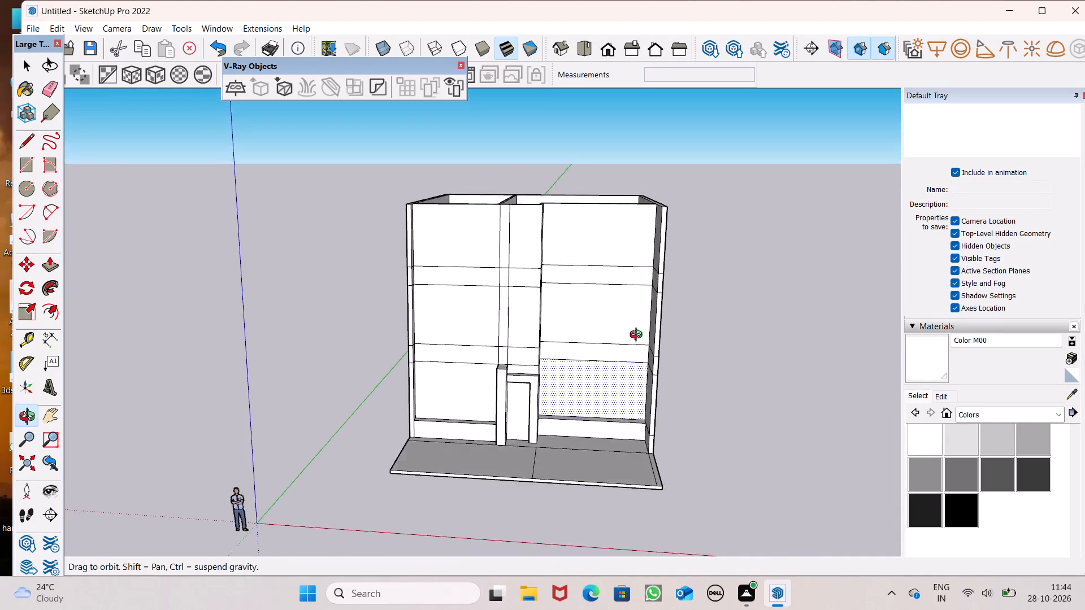
middle_drag(639, 336, 645, 333)
scroll(643, 333, up, 1)
scroll(721, 389, down, 5)
middle_drag(719, 453, 667, 425)
key(space)
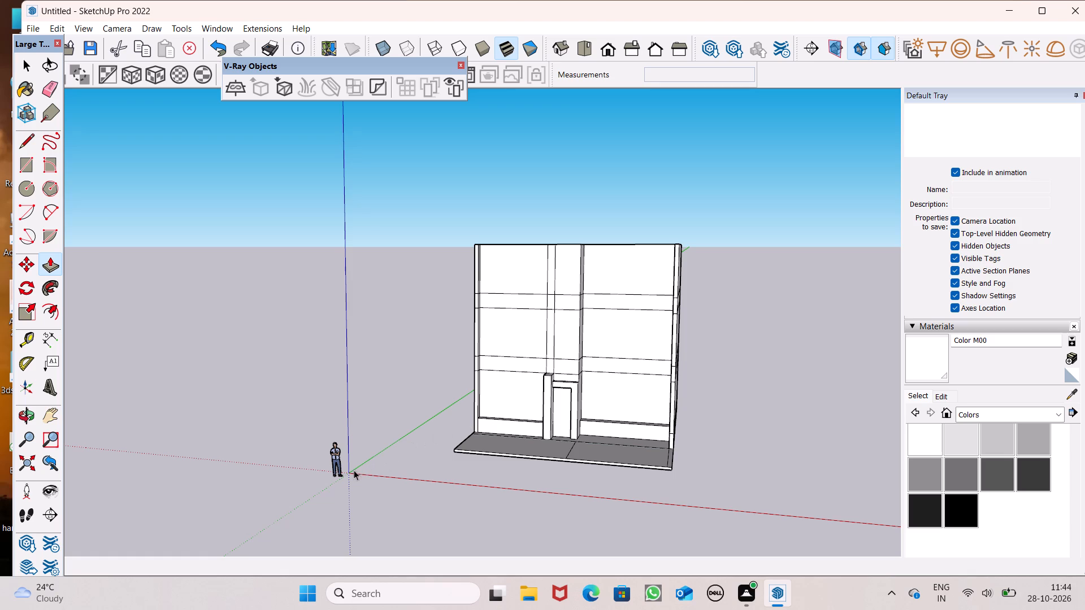
scroll(467, 304, down, 1)
middle_drag(493, 438, 402, 505)
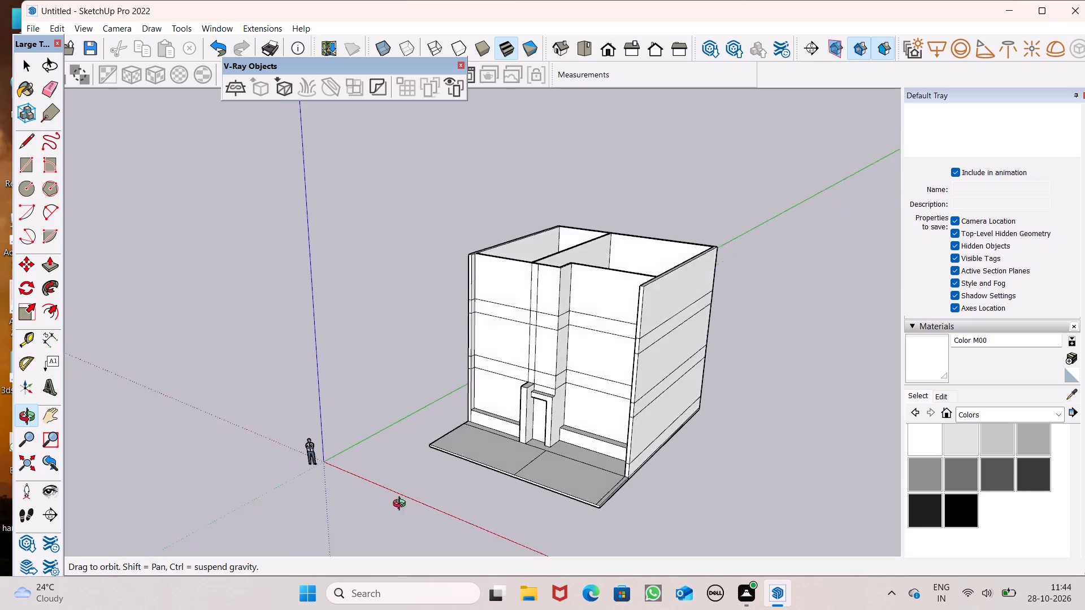
middle_drag(402, 505, 587, 490)
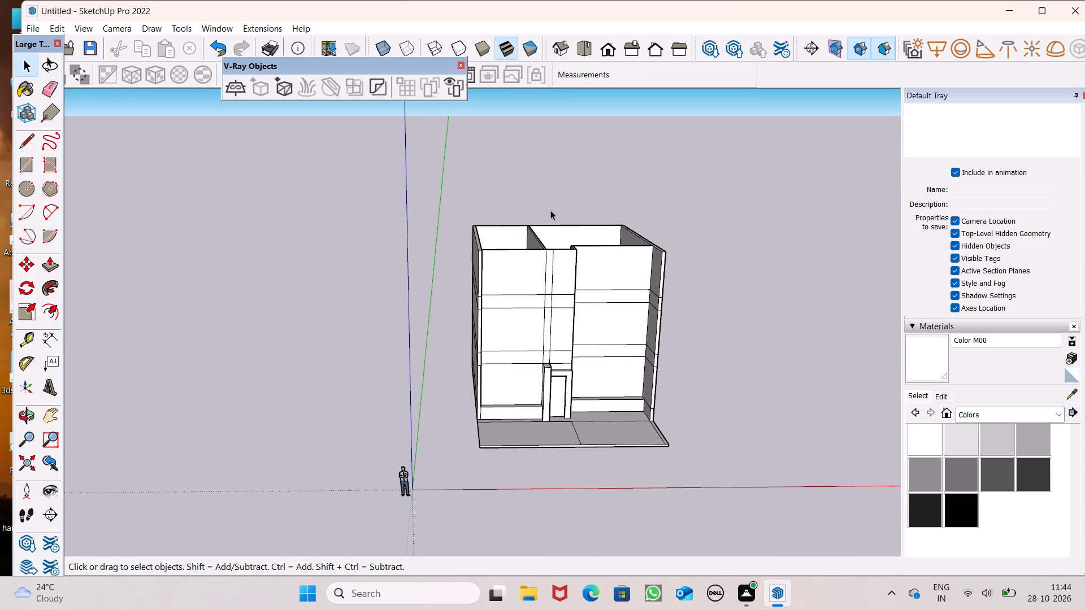
middle_drag(598, 315, 461, 426)
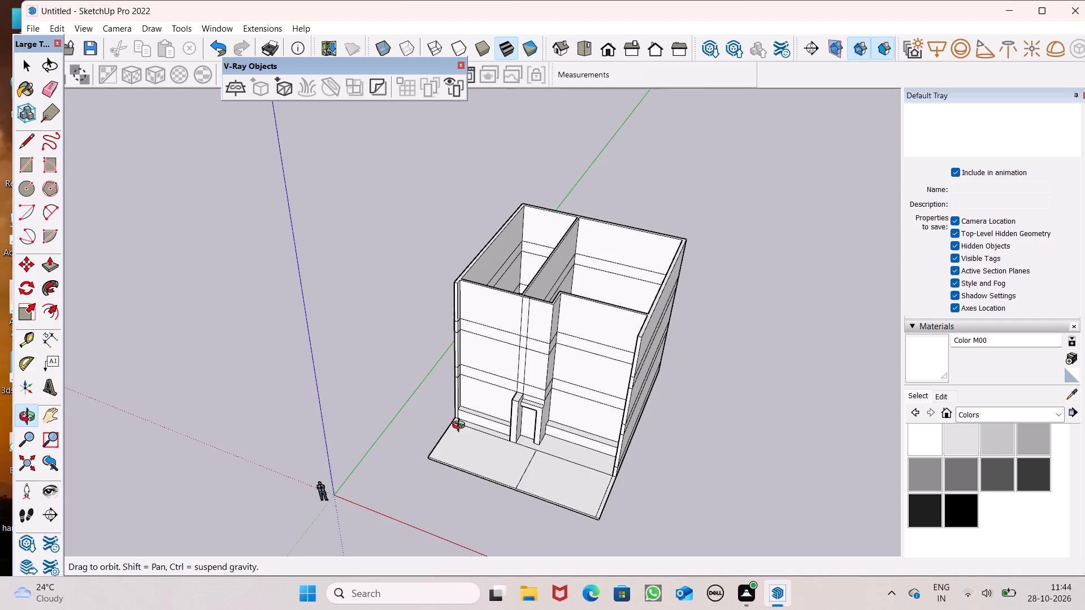
middle_drag(461, 426, 462, 426)
scroll(520, 396, up, 2)
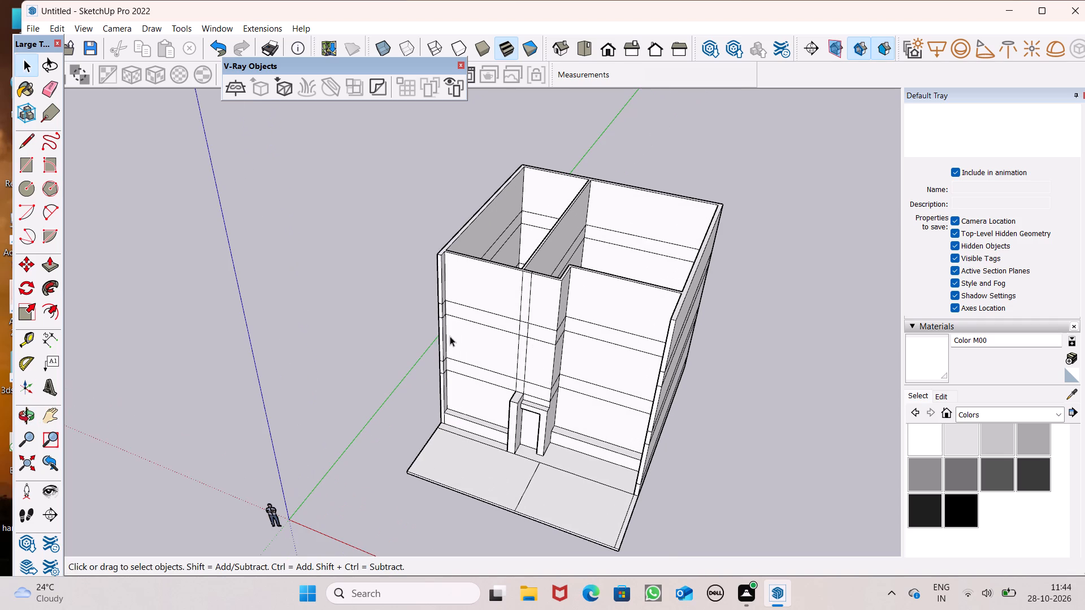
scroll(452, 385, up, 6)
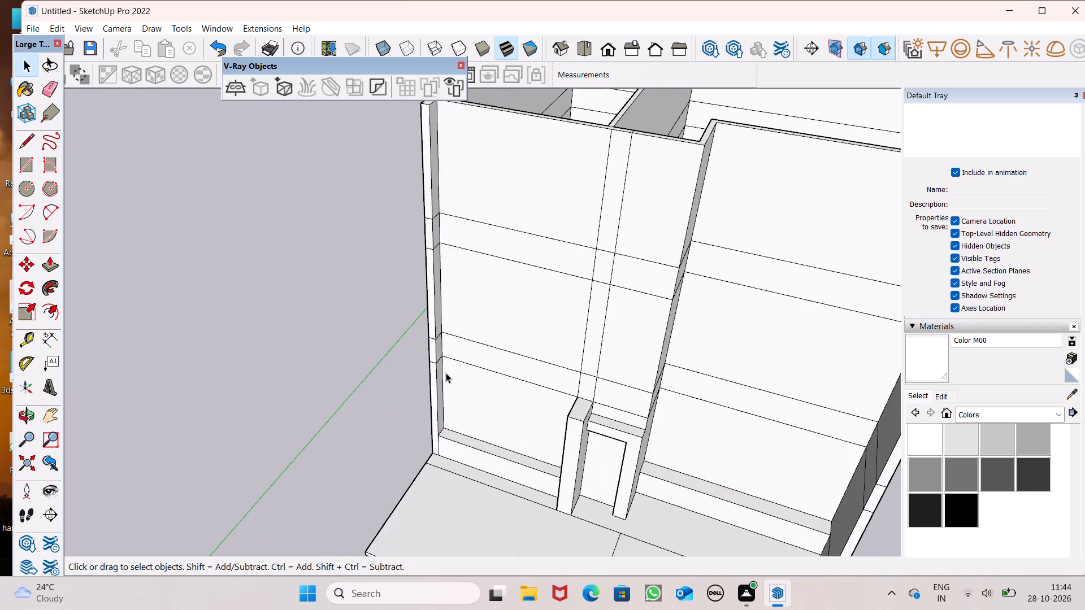
scroll(445, 370, down, 1)
middle_drag(525, 394, 574, 363)
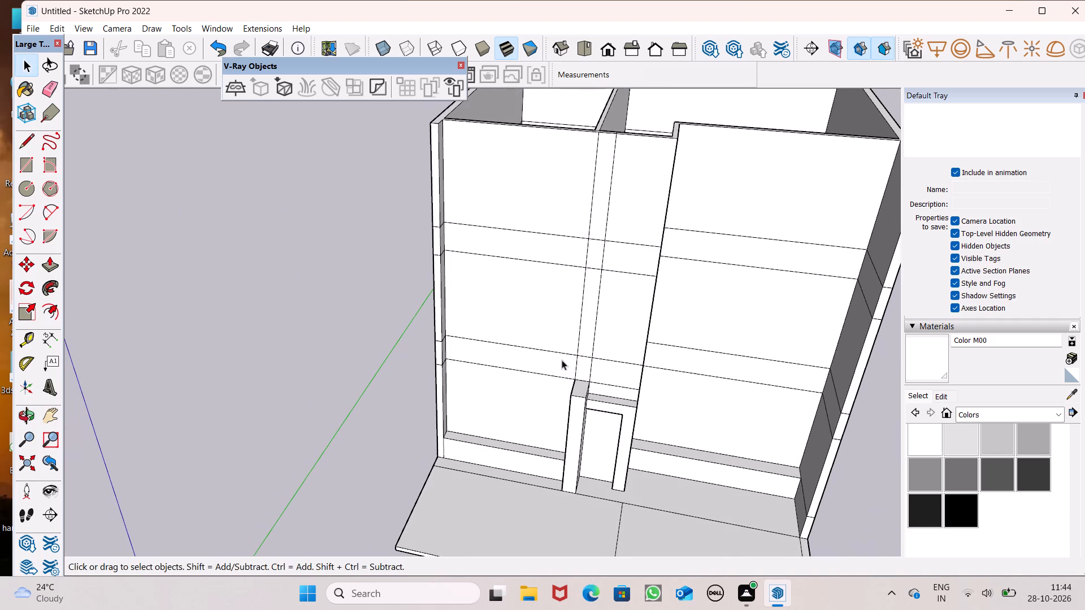
middle_drag(585, 381, 556, 361)
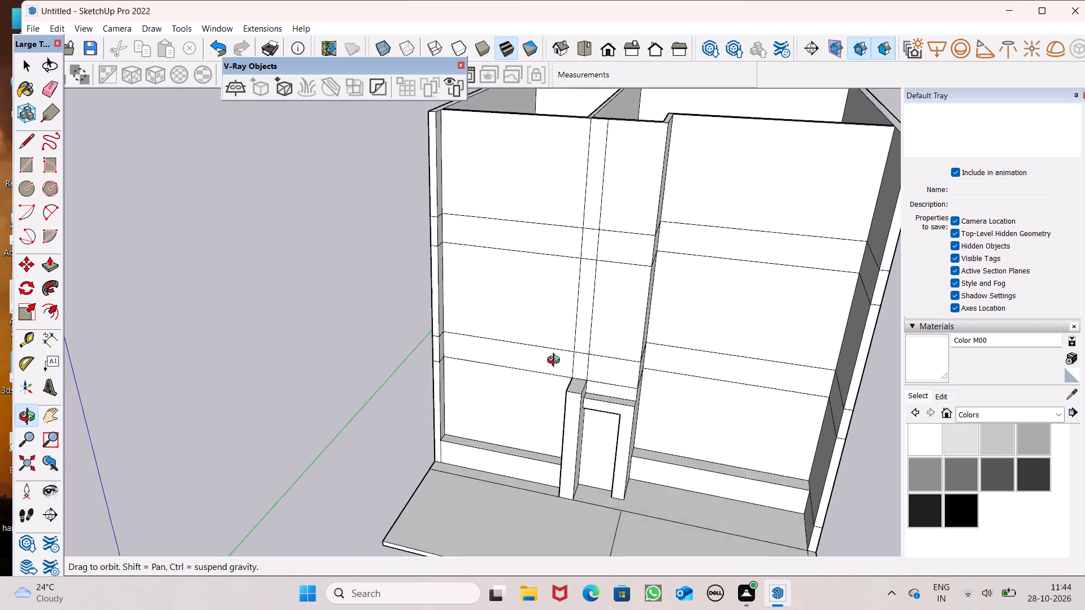
middle_drag(556, 361, 575, 425)
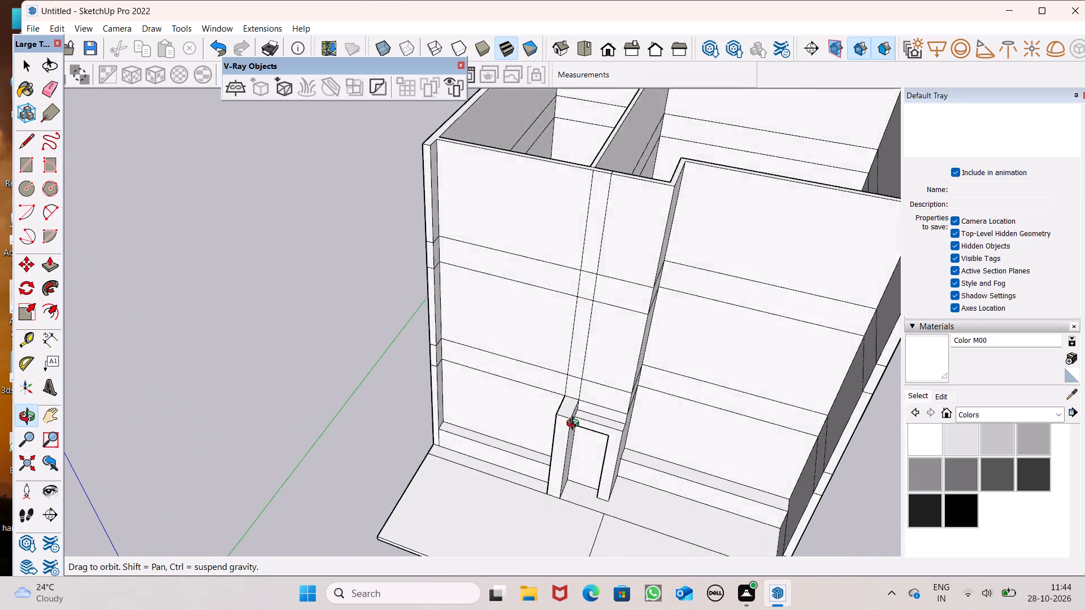
middle_drag(575, 425, 487, 430)
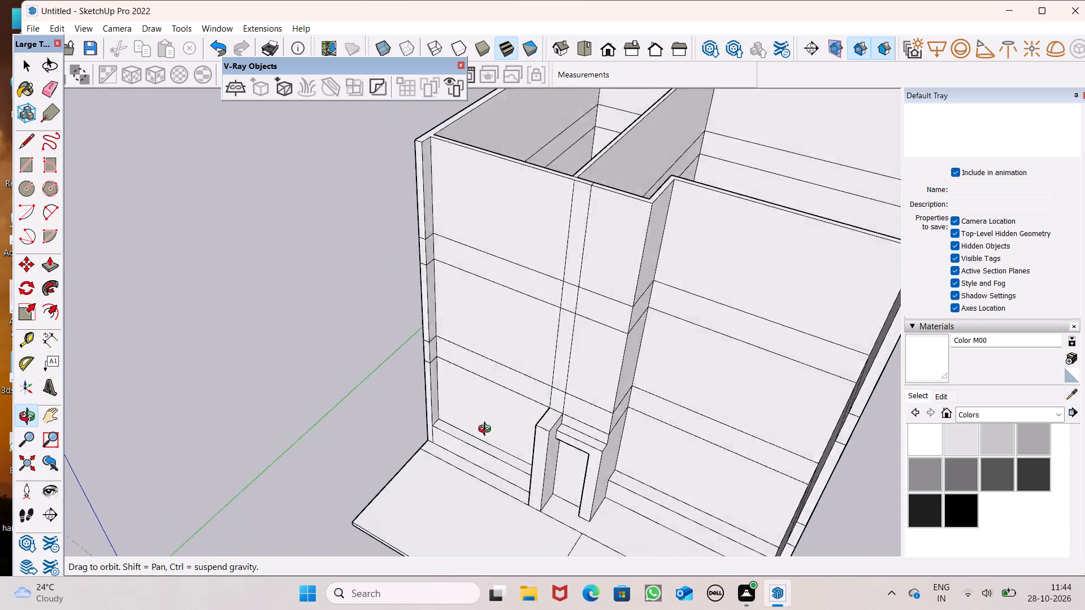
middle_drag(487, 430, 571, 408)
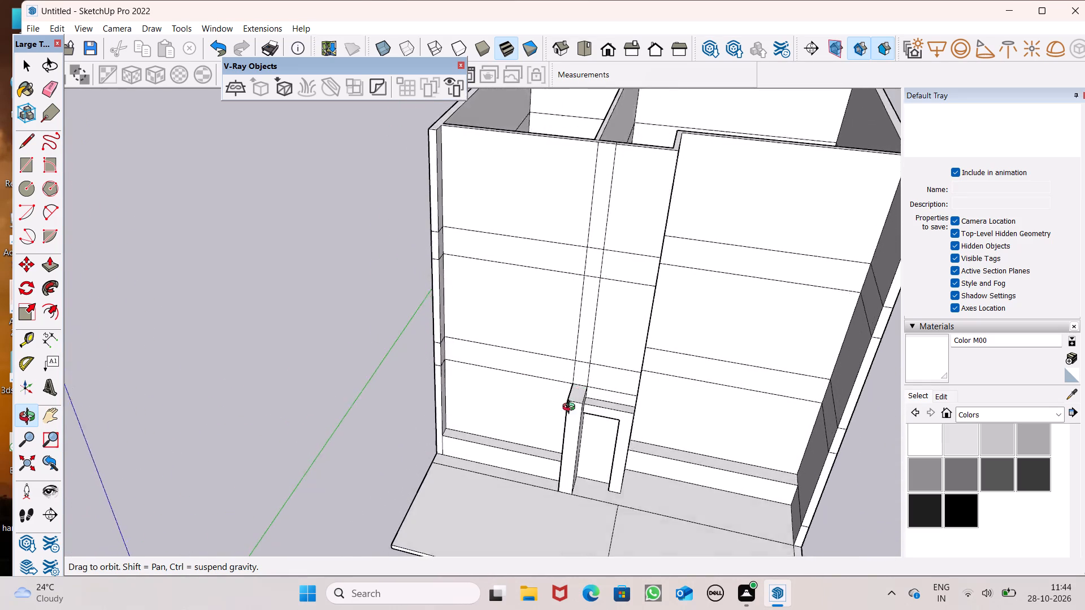
middle_drag(571, 408, 557, 409)
scroll(405, 46, down, 2)
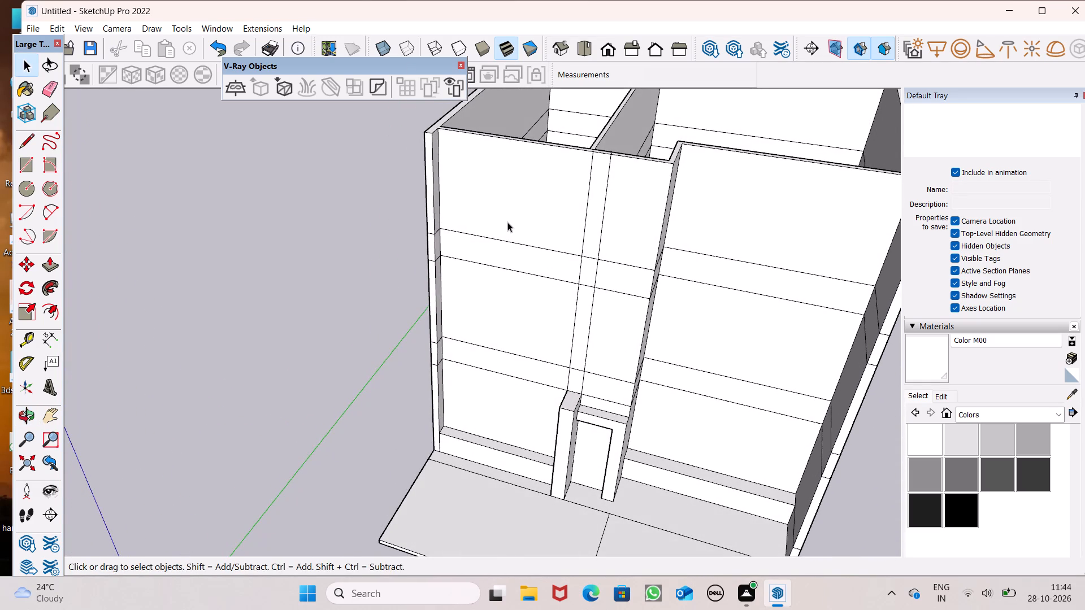
scroll(509, 222, down, 4)
middle_drag(520, 226, 528, 169)
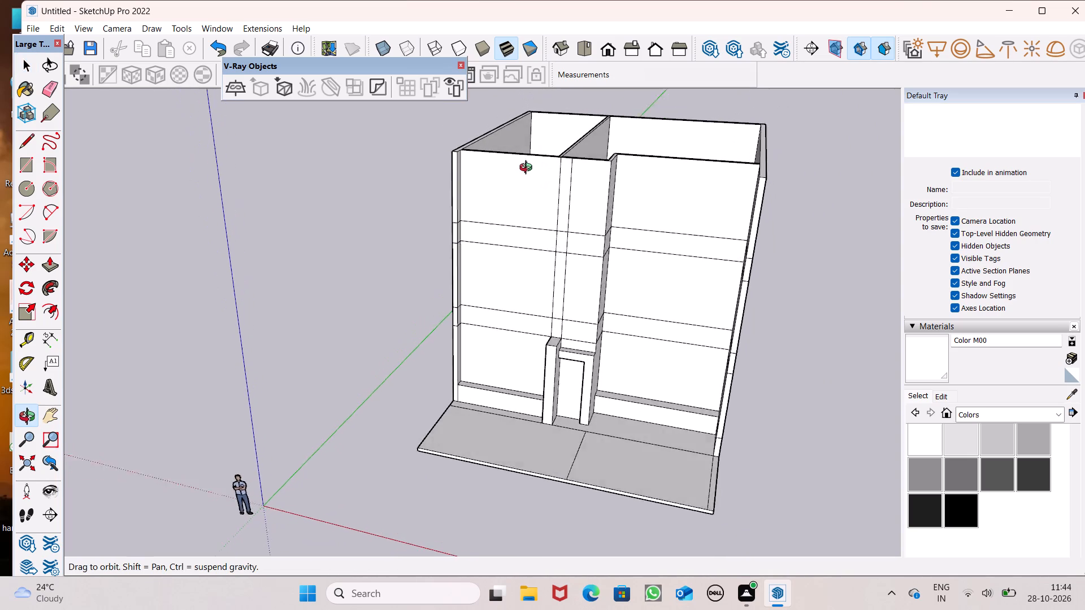
middle_drag(528, 169, 468, 195)
scroll(530, 289, up, 1)
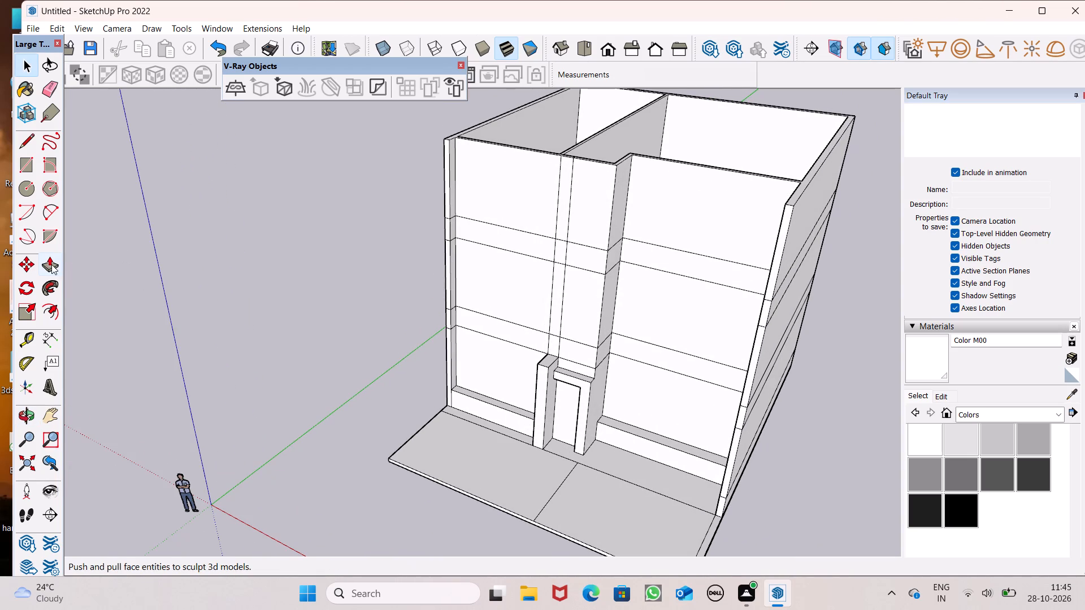
Push/Pull the narrow wall strip directly above the doorway surround inward by about 4' 6".
drag(51, 264, 64, 266)
scroll(458, 317, up, 4)
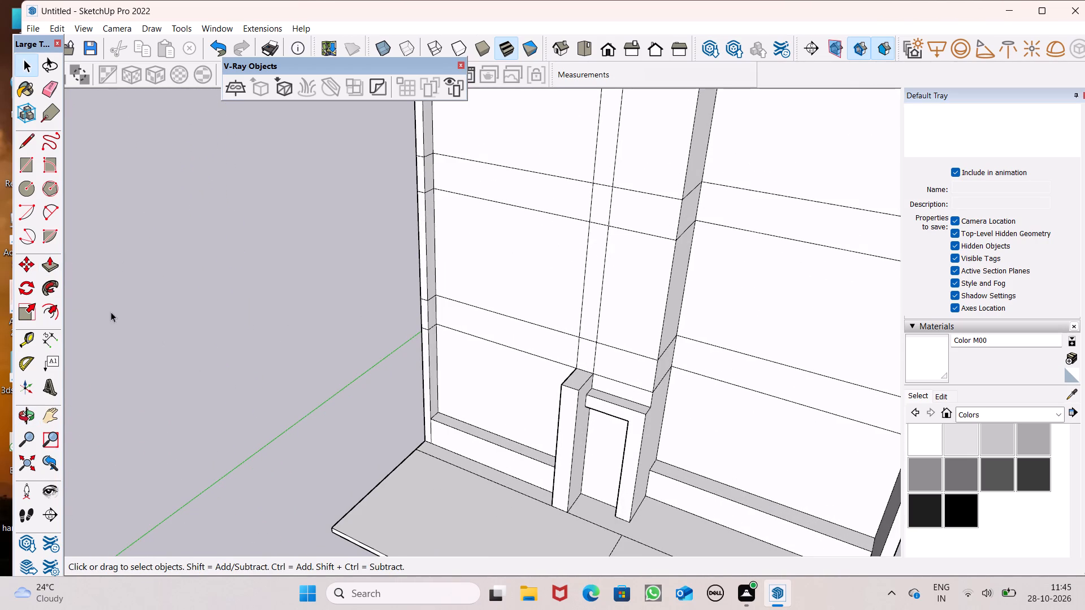
click(45, 273)
scroll(264, 273, down, 3)
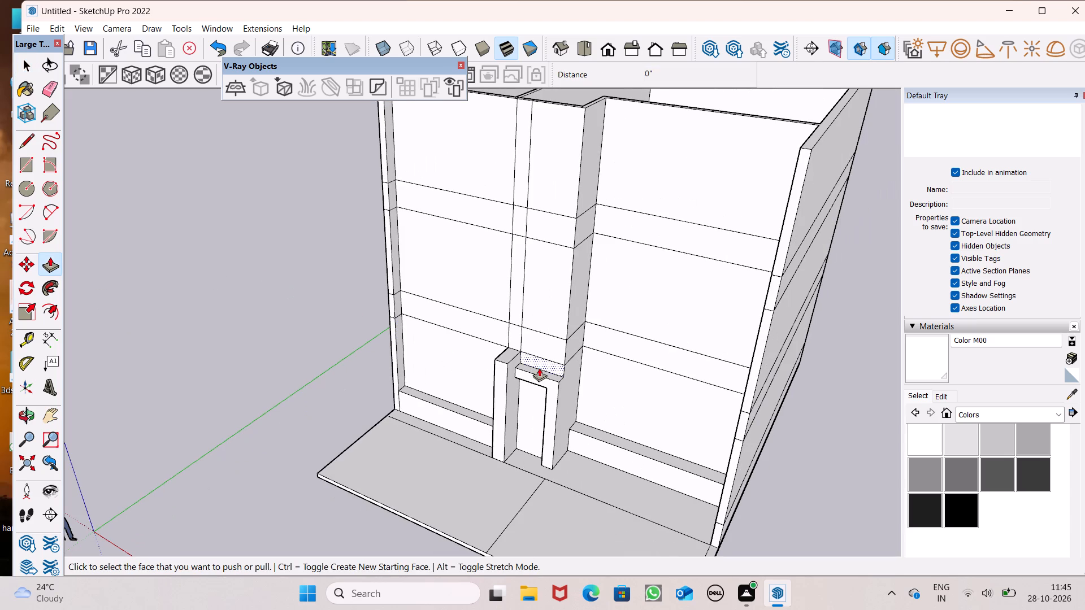
drag(552, 368, 612, 367)
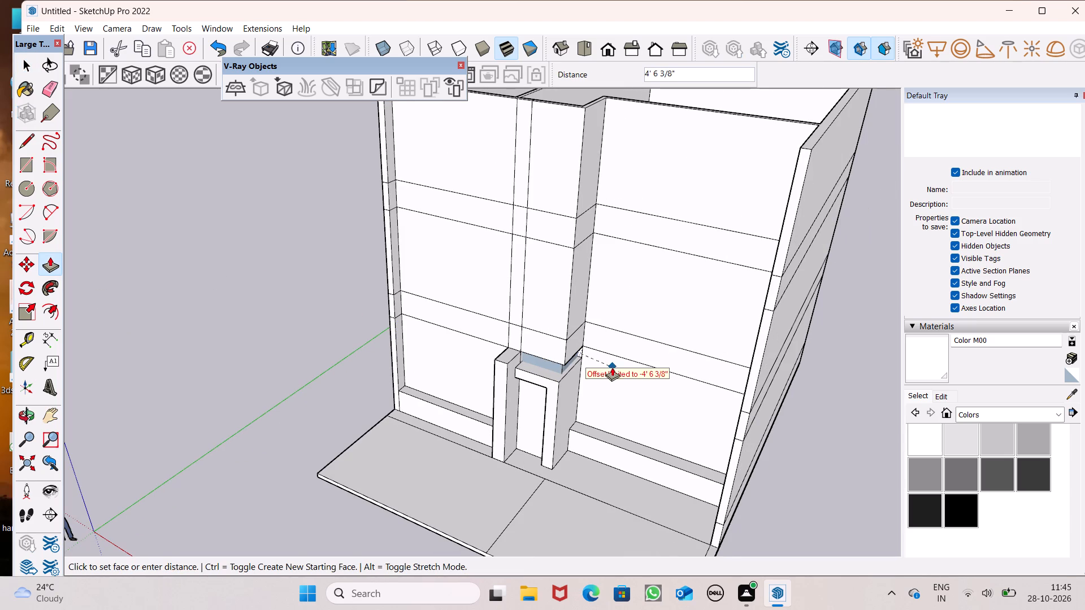
drag(612, 367, 610, 366)
Push the 3' band face above the doorway inward with Push/Pull to recess it over the surround.
middle_drag(574, 384, 654, 228)
scroll(582, 361, up, 7)
drag(543, 322, 618, 321)
drag(546, 286, 606, 286)
drag(554, 284, 641, 278)
scroll(601, 298, up, 1)
middle_drag(601, 301, 604, 396)
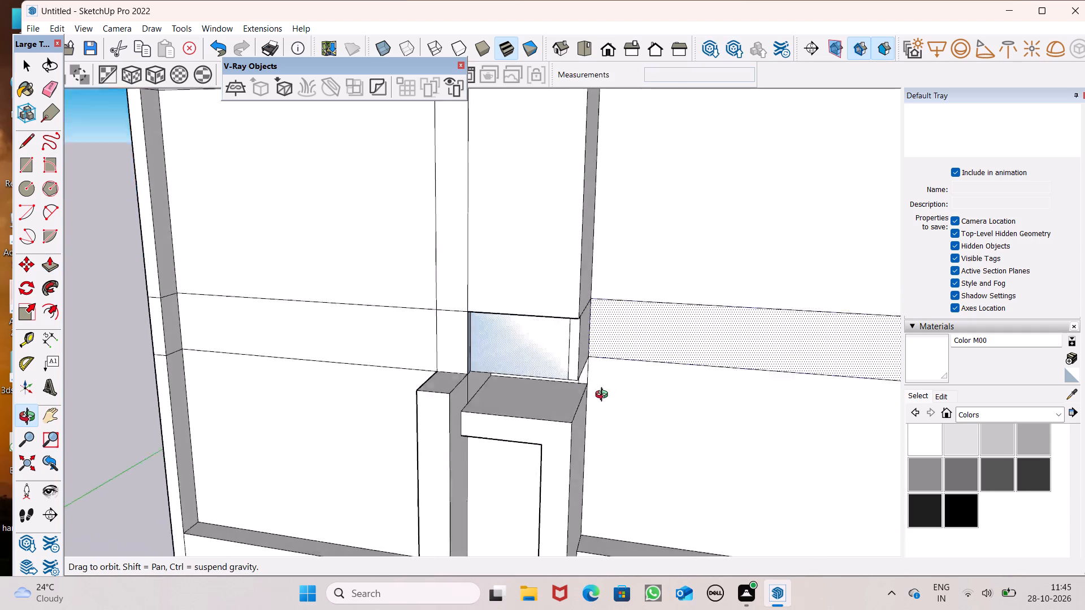
middle_drag(604, 396, 602, 411)
scroll(583, 382, up, 5)
drag(565, 388, 610, 328)
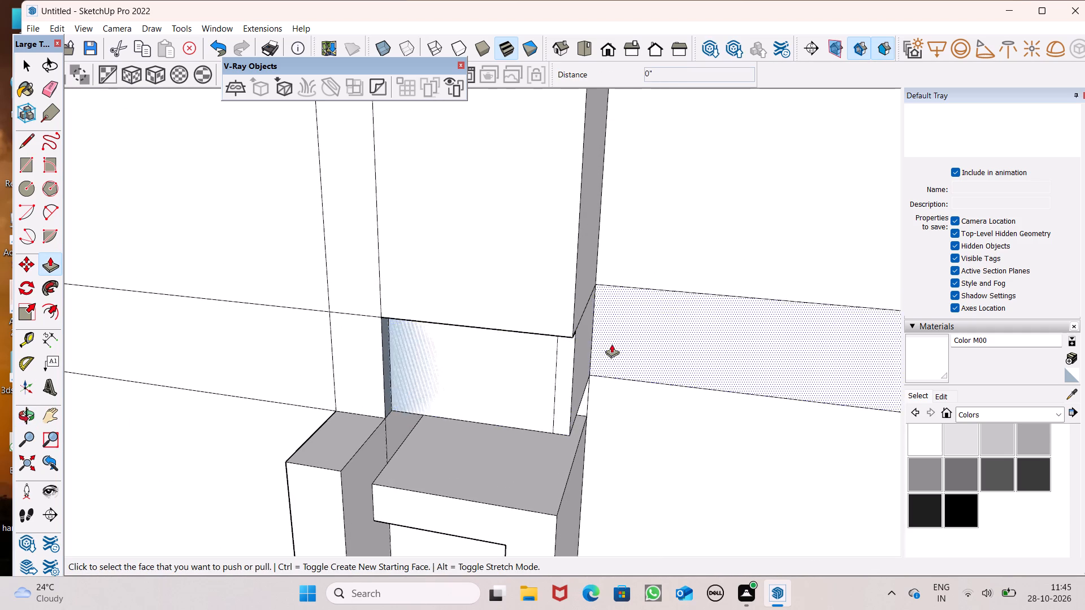
Examine the recess above the doorway surround from inside the walls, the front, below and close up.
scroll(606, 348, down, 6)
middle_drag(609, 350, 179, 469)
scroll(402, 322, down, 6)
middle_drag(414, 352, 362, 442)
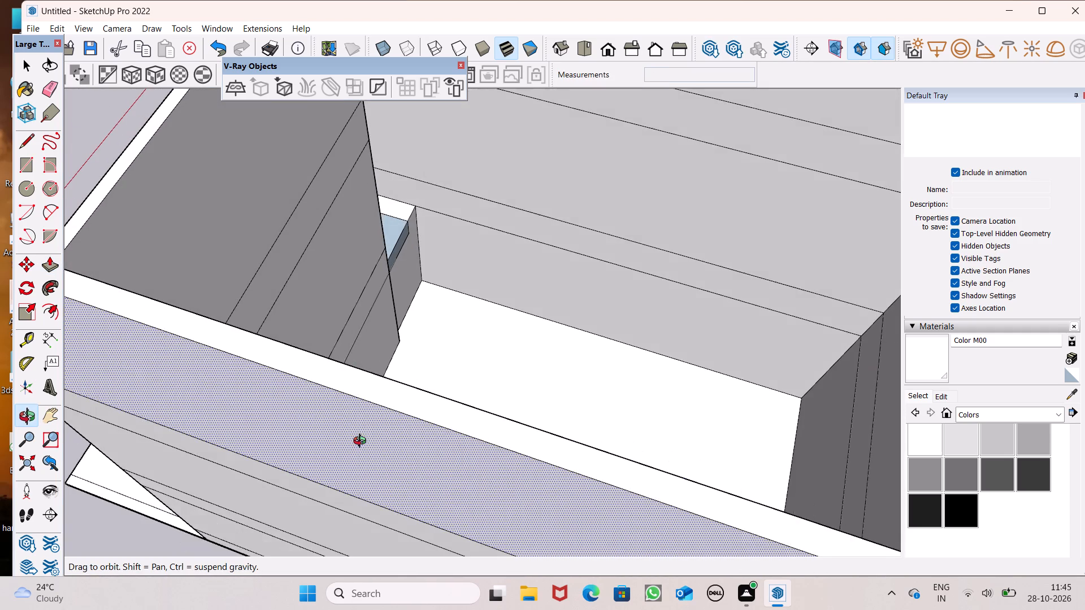
middle_drag(362, 442, 588, 438)
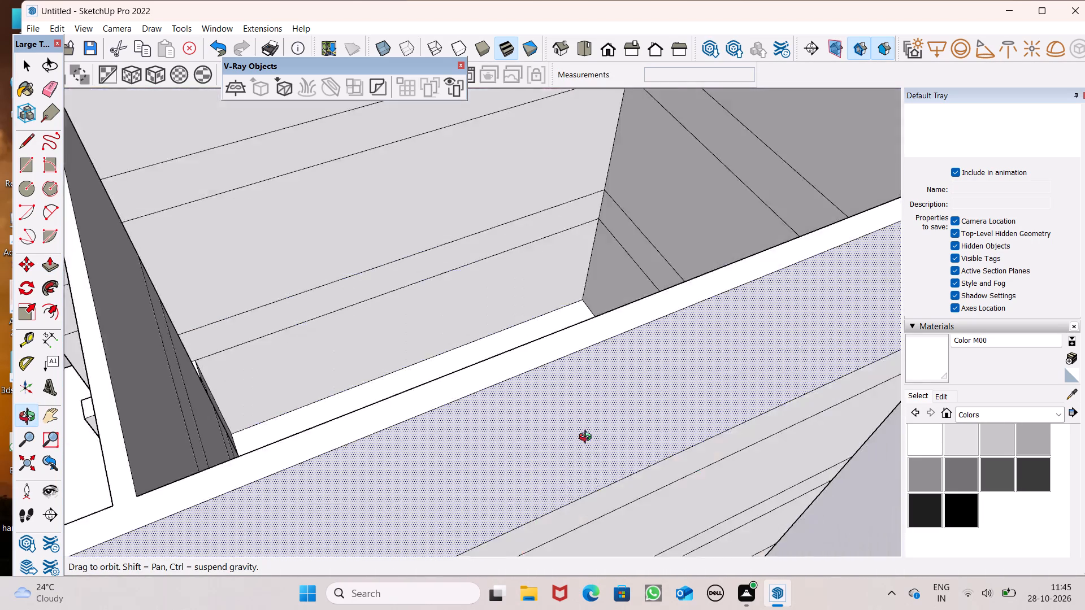
middle_drag(588, 438, 365, 389)
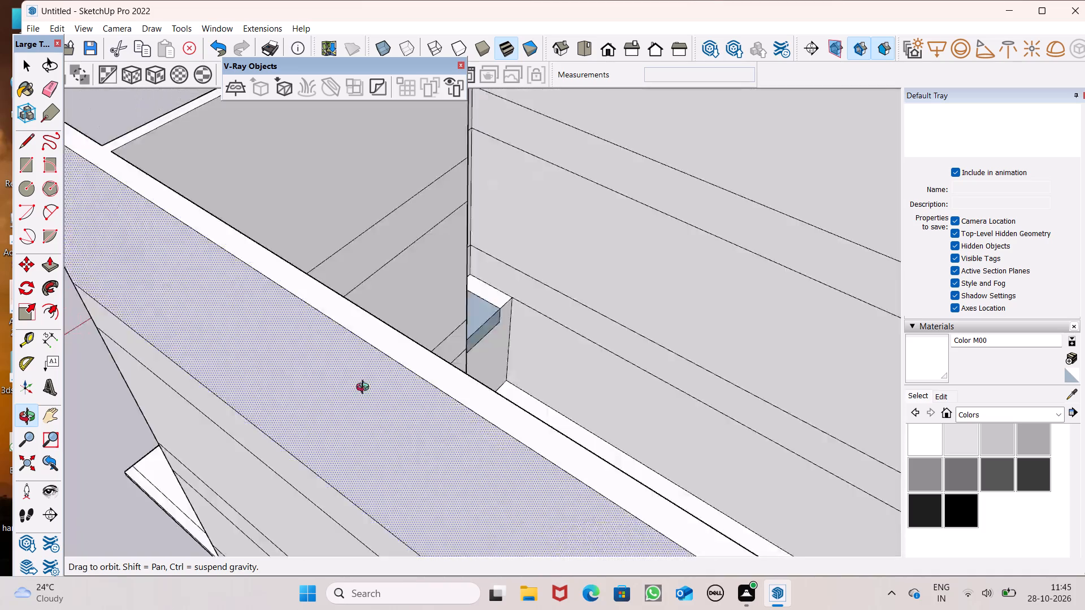
middle_drag(365, 389, 580, 372)
scroll(454, 269, down, 13)
middle_drag(371, 438, 681, 302)
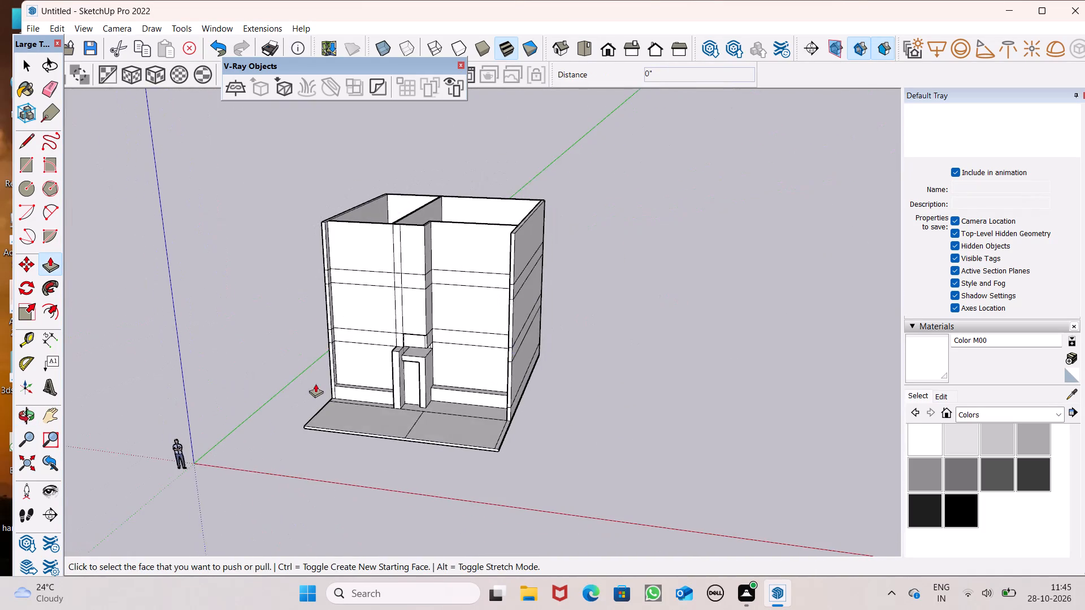
scroll(315, 382, up, 9)
scroll(626, 373, up, 3)
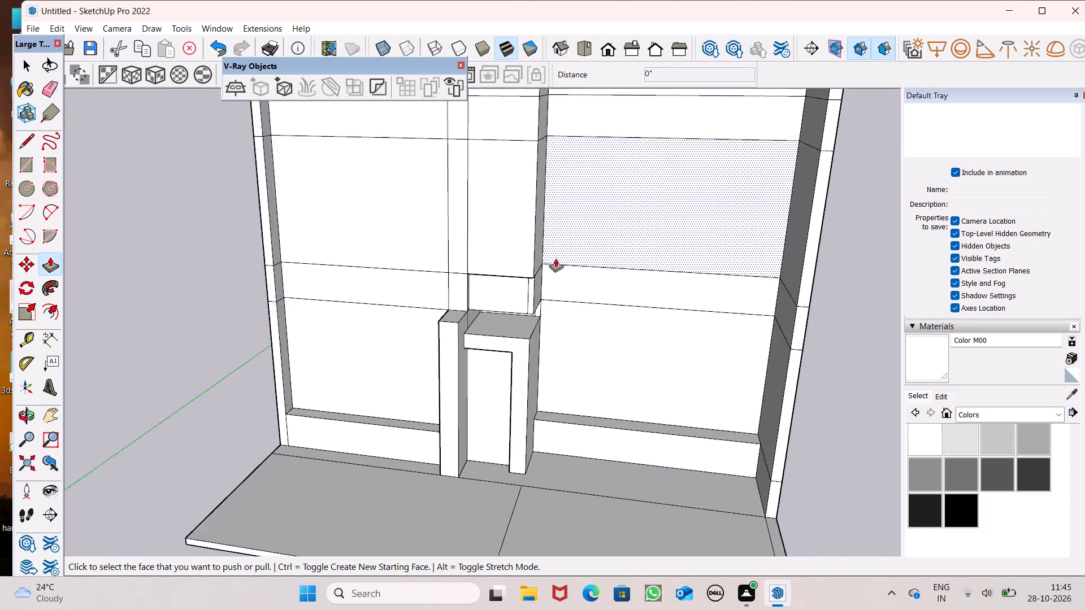
scroll(555, 258, up, 4)
scroll(716, 238, down, 4)
middle_drag(714, 298, 684, 432)
scroll(688, 435, up, 1)
scroll(539, 358, up, 7)
middle_drag(541, 413, 565, 334)
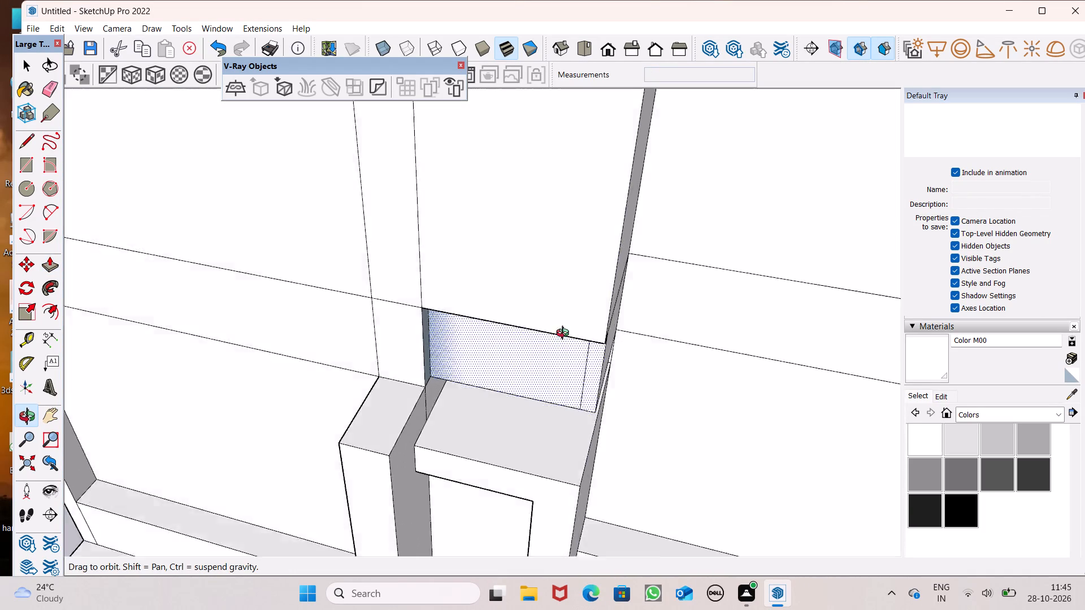
middle_drag(565, 334, 586, 171)
scroll(586, 171, up, 1)
scroll(631, 281, up, 4)
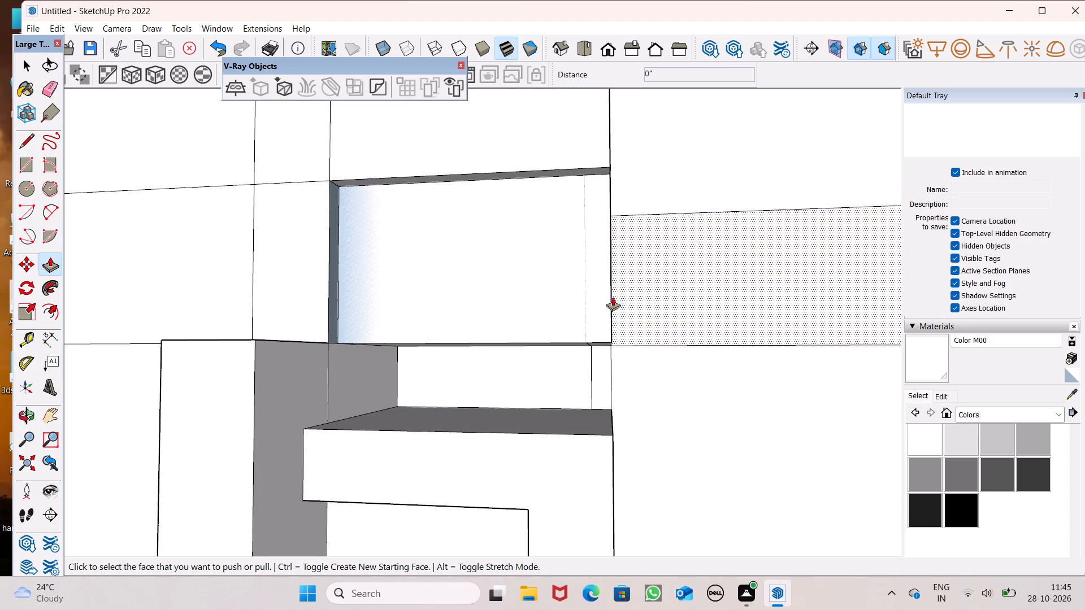
scroll(680, 269, down, 6)
middle_drag(687, 300, 636, 429)
scroll(498, 300, up, 5)
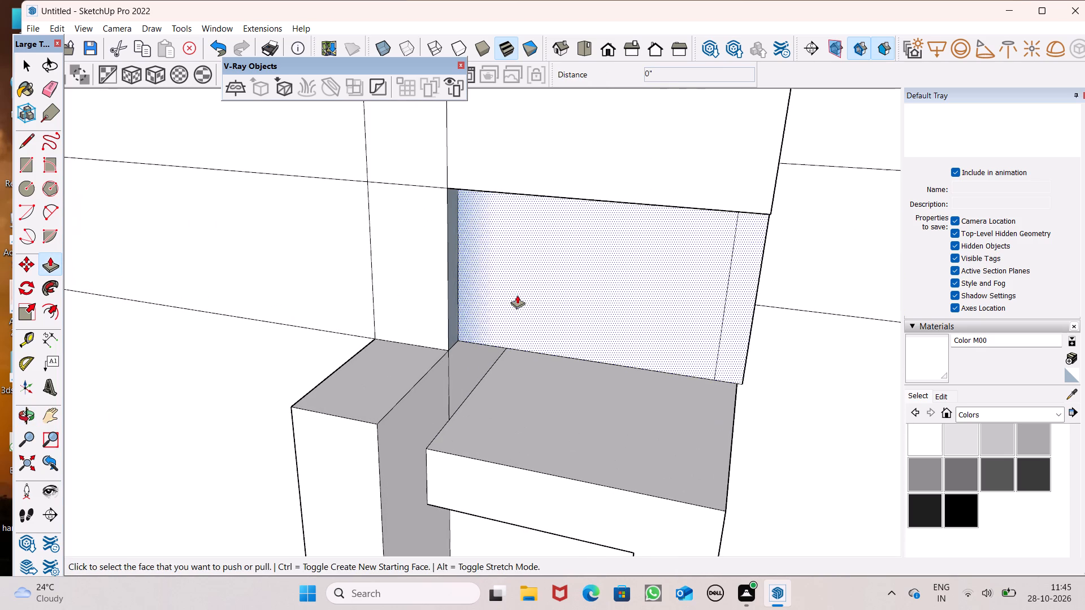
Undo the recent Push/Pull changes to the 3' band face recessed above the doorway surround.
drag(519, 299, 594, 285)
middle_drag(661, 376, 607, 236)
scroll(592, 187, up, 1)
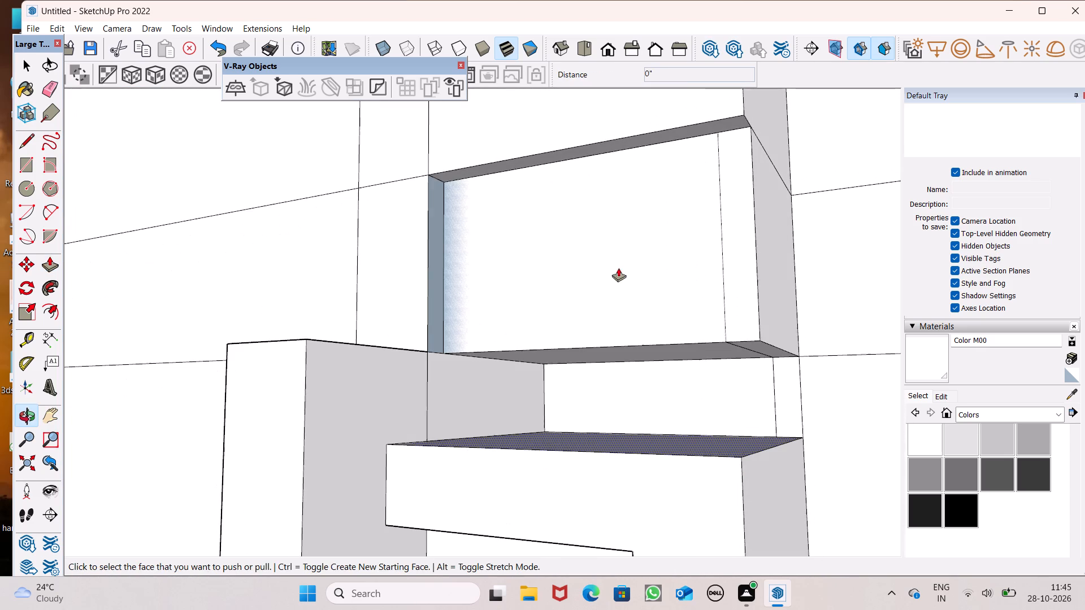
key(ctrl+z)
key(ctrl+z)
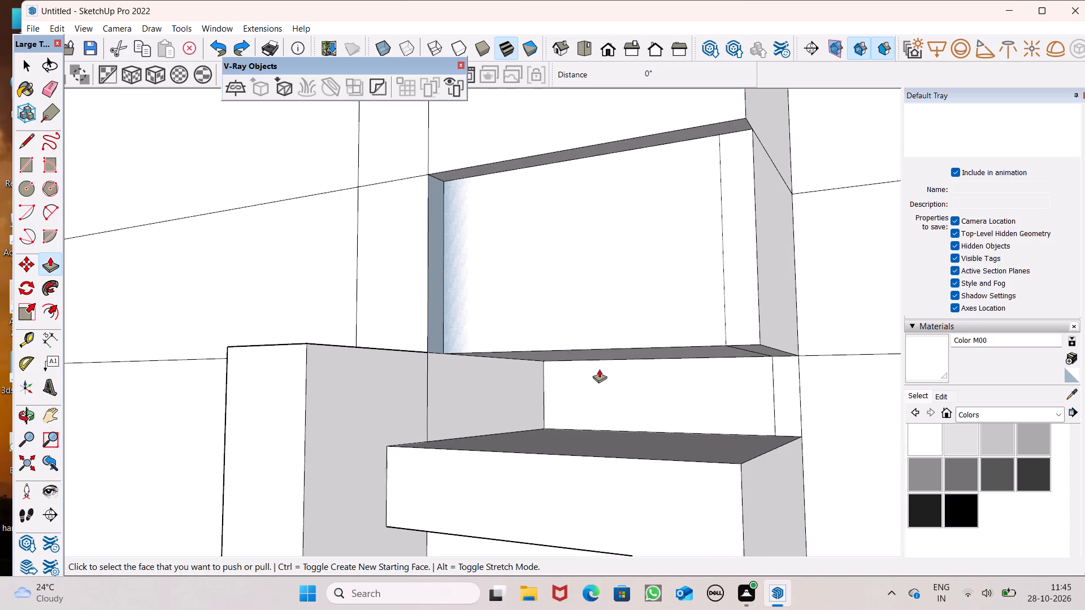
key(ctrl+z)
scroll(910, 285, down, 5)
scroll(647, 291, down, 12)
middle_drag(714, 287, 721, 354)
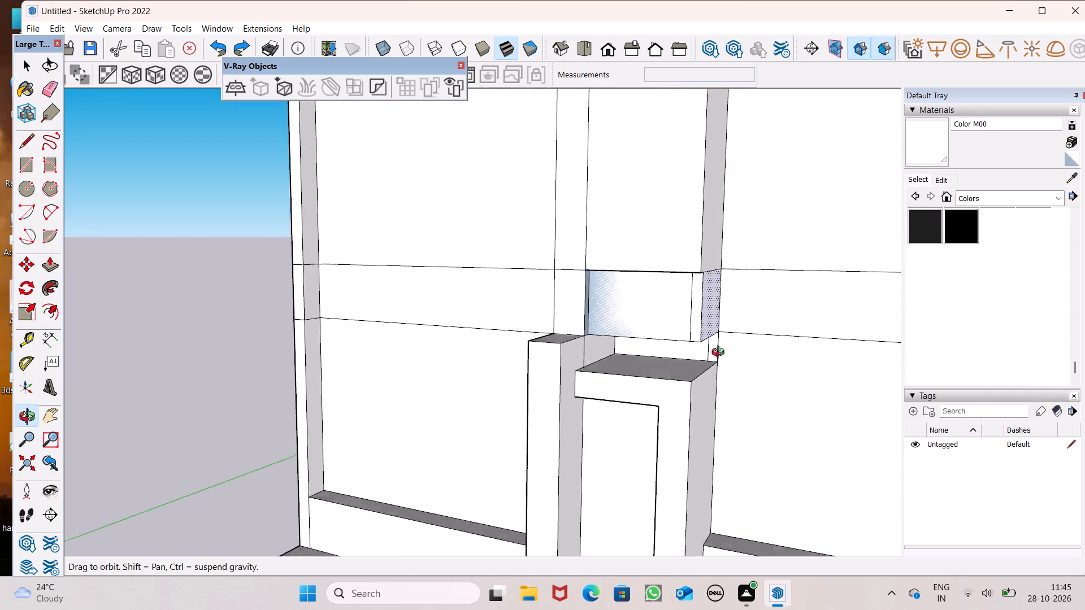
middle_drag(721, 354, 720, 355)
scroll(720, 355, up, 1)
key(ctrl+z)
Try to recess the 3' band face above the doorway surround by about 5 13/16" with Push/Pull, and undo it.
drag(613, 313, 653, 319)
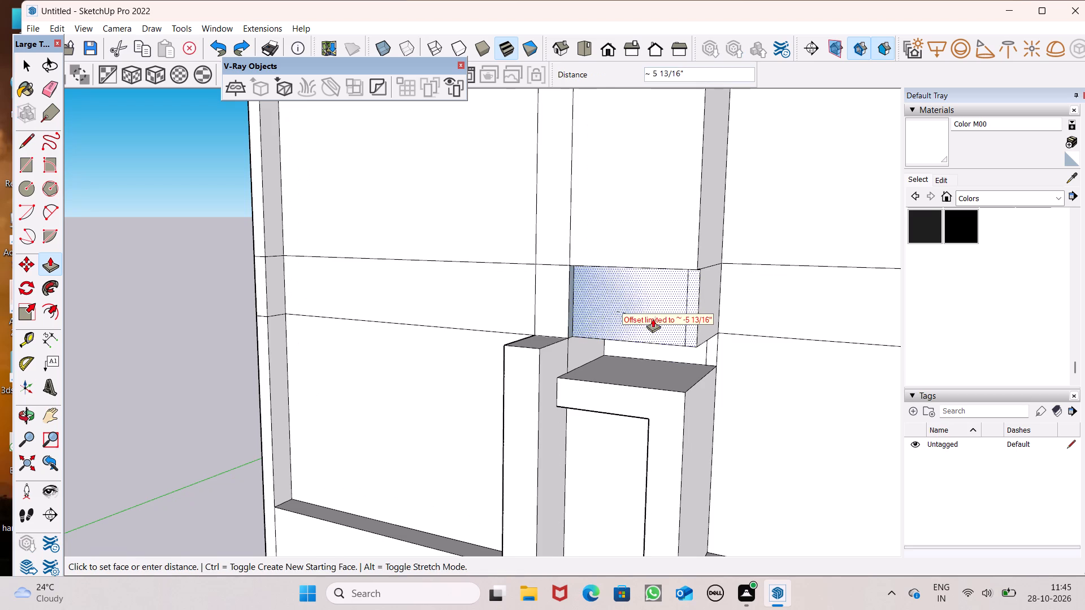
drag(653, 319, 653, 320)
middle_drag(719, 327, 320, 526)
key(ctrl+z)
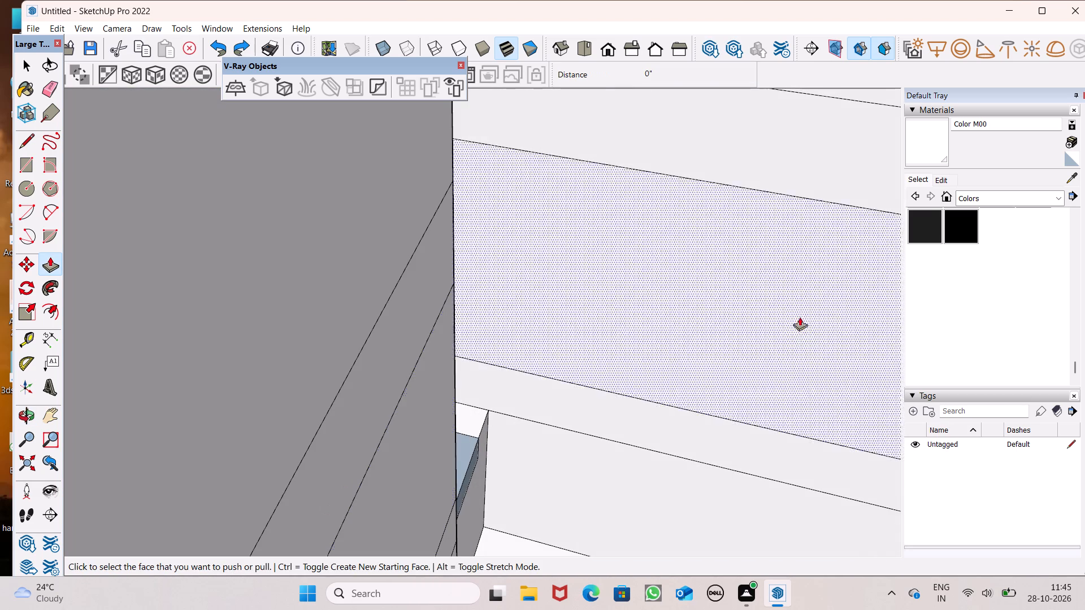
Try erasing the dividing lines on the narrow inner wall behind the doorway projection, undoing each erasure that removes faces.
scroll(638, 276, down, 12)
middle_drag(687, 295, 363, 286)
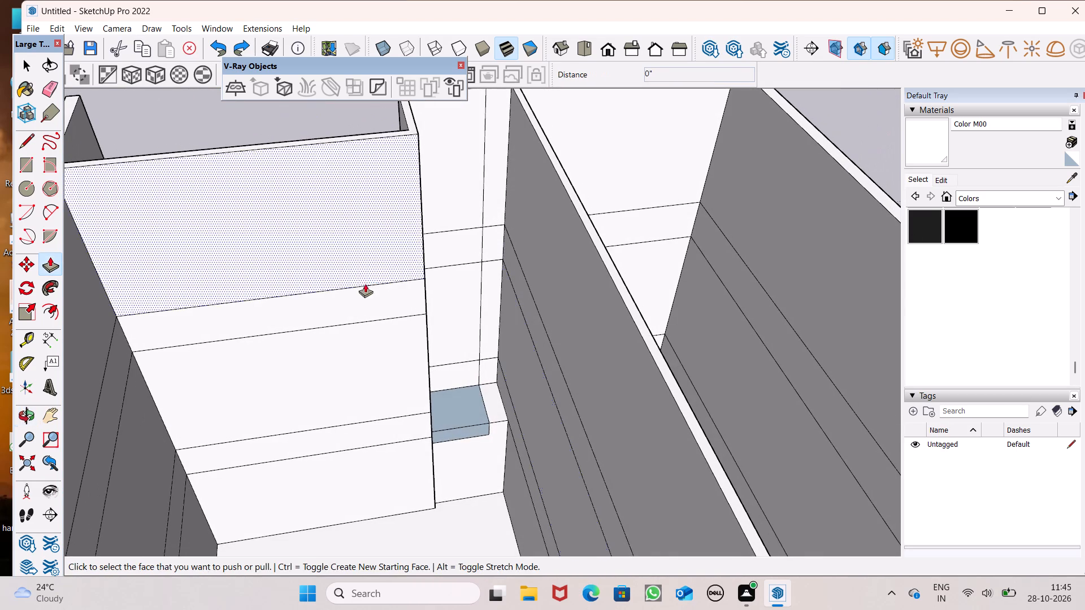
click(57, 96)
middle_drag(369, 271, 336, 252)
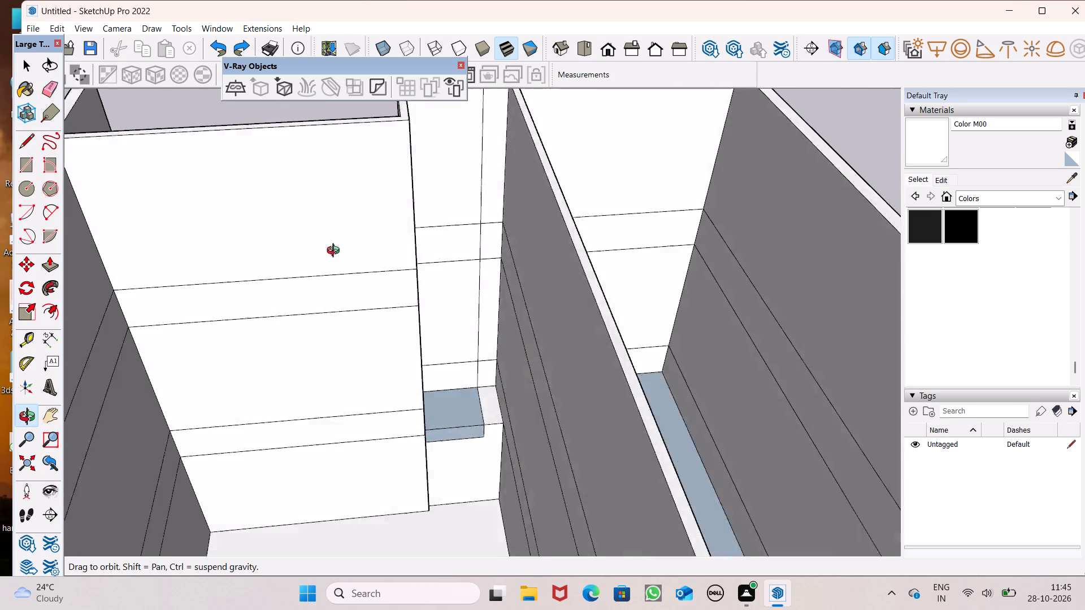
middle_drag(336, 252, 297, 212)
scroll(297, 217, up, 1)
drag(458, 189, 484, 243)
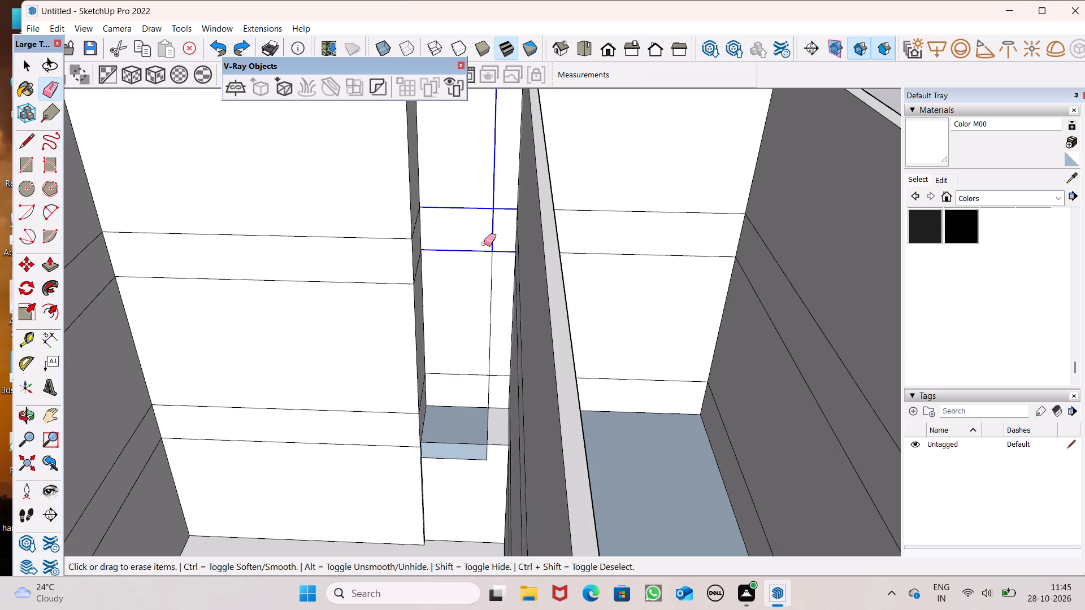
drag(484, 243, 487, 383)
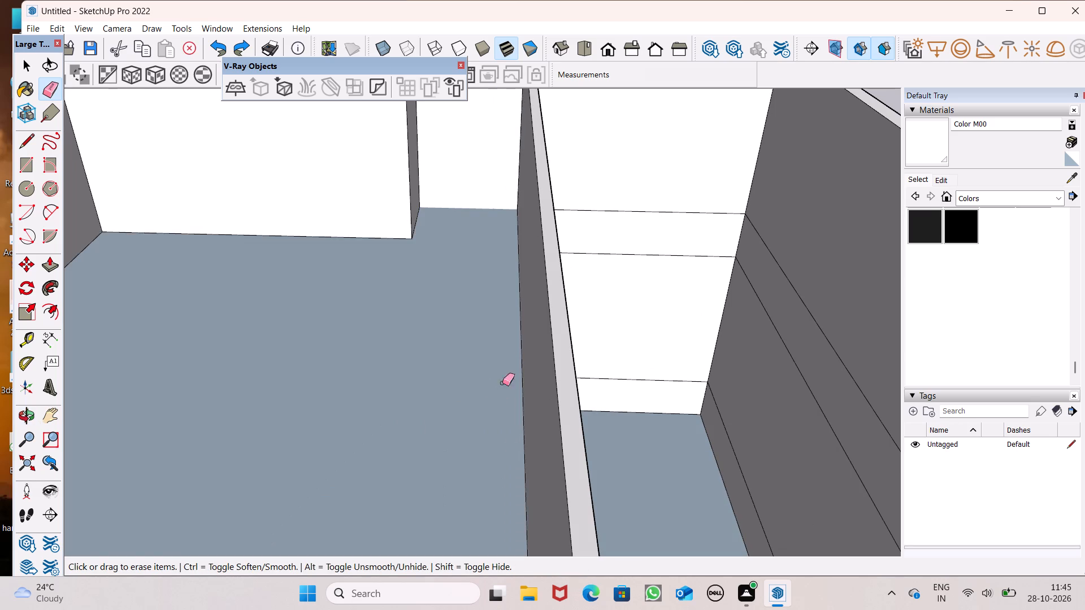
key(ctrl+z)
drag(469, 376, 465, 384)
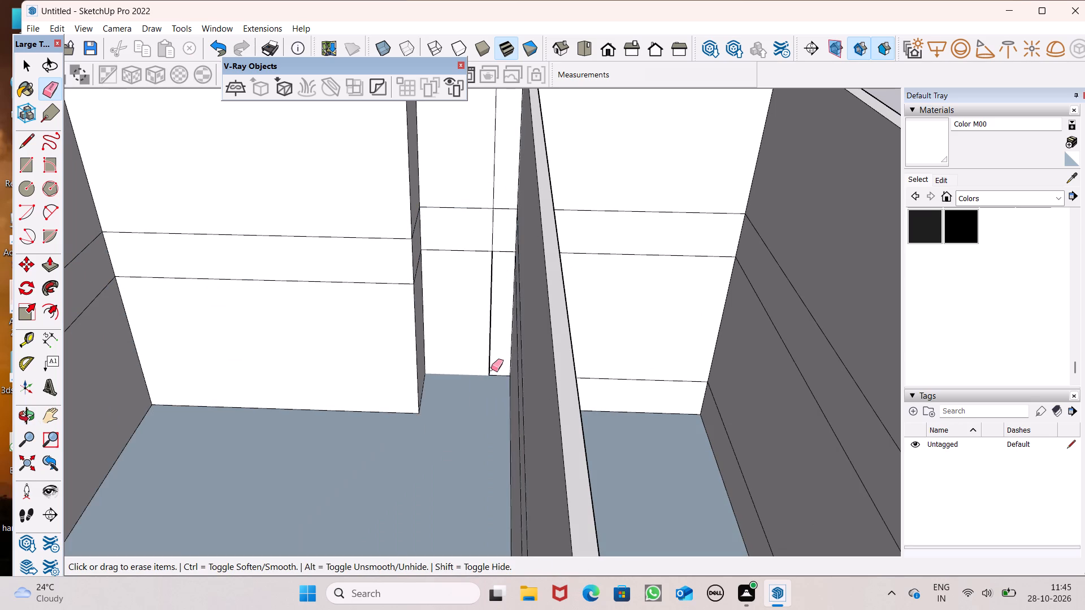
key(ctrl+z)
Erase the horizontal dividing lines crossing the narrow inner wall face above the block behind the doorway.
click(497, 376)
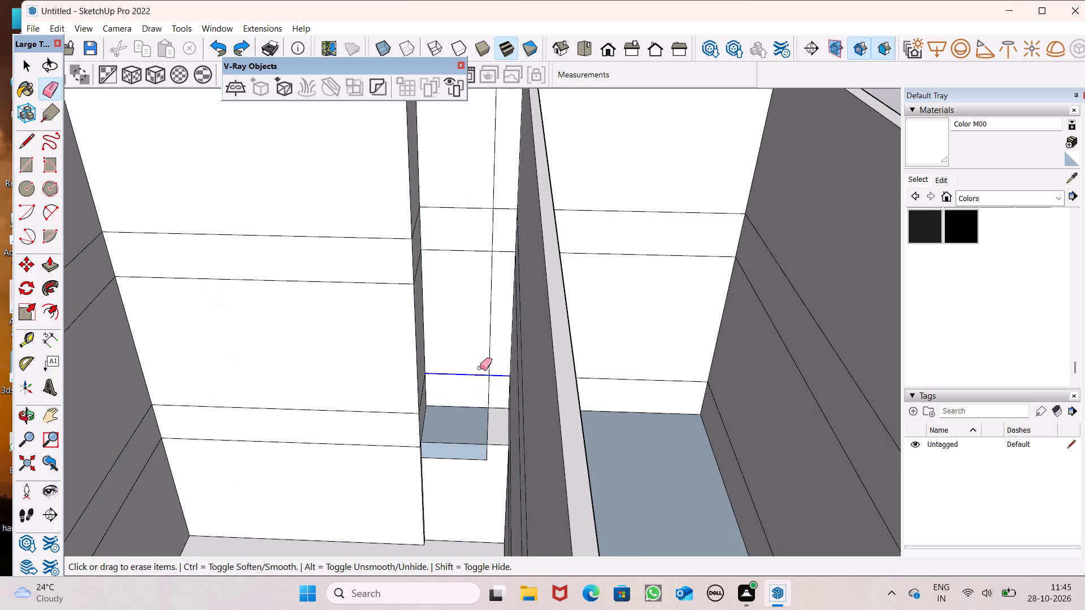
drag(480, 369, 477, 376)
drag(448, 240, 446, 262)
key(ctrl+z)
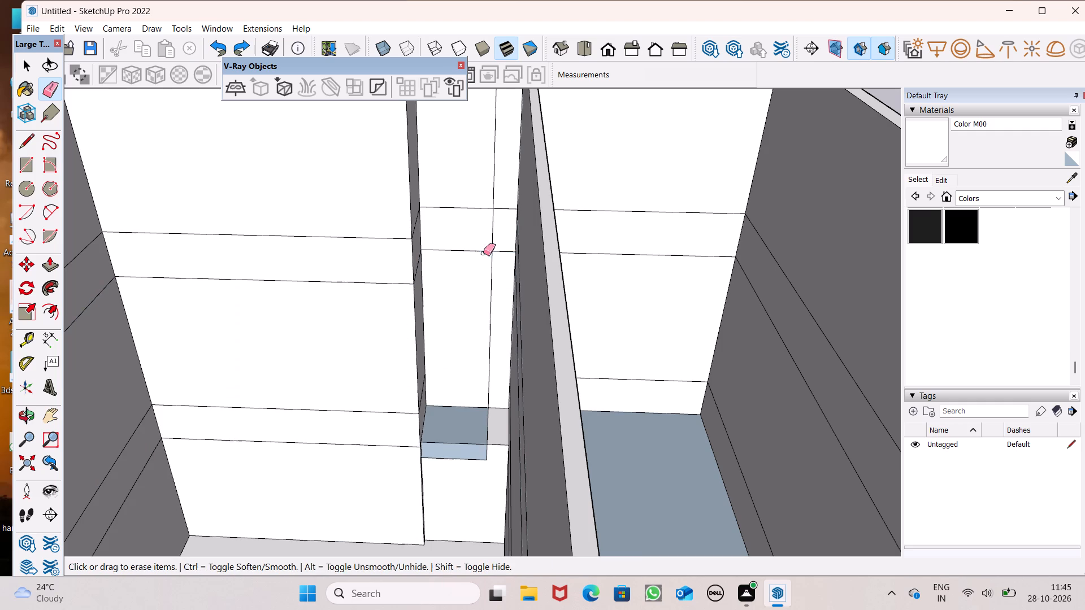
drag(506, 250, 506, 259)
click(499, 207)
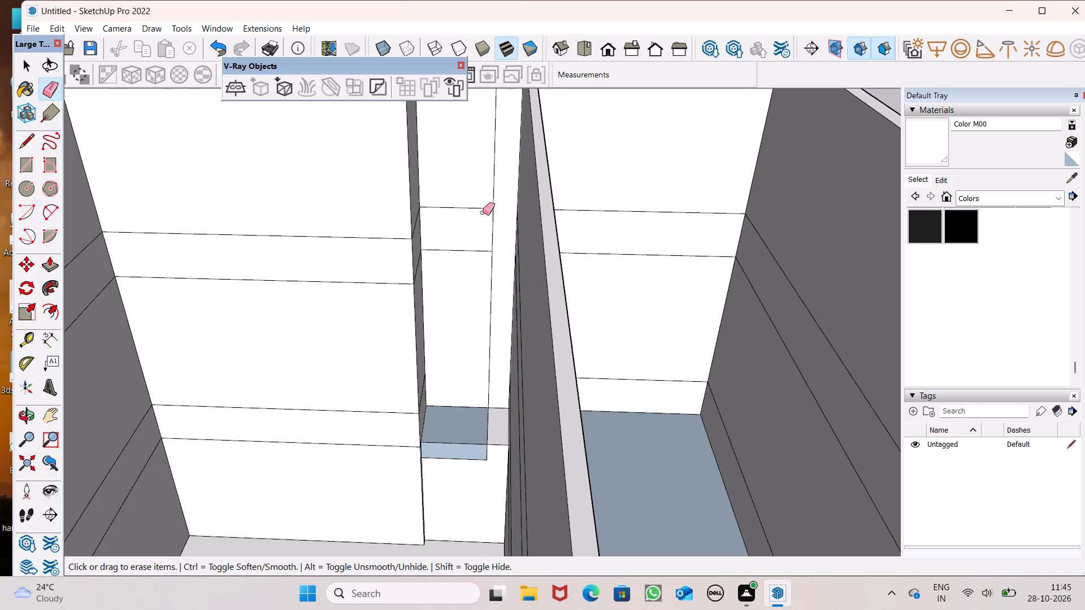
drag(470, 202, 462, 215)
drag(461, 232, 460, 258)
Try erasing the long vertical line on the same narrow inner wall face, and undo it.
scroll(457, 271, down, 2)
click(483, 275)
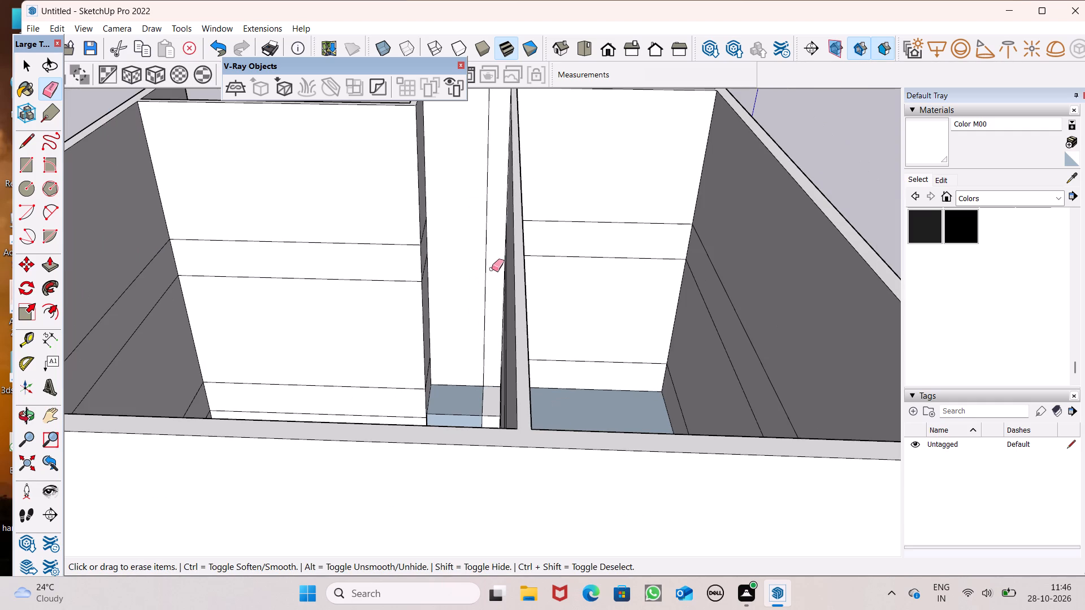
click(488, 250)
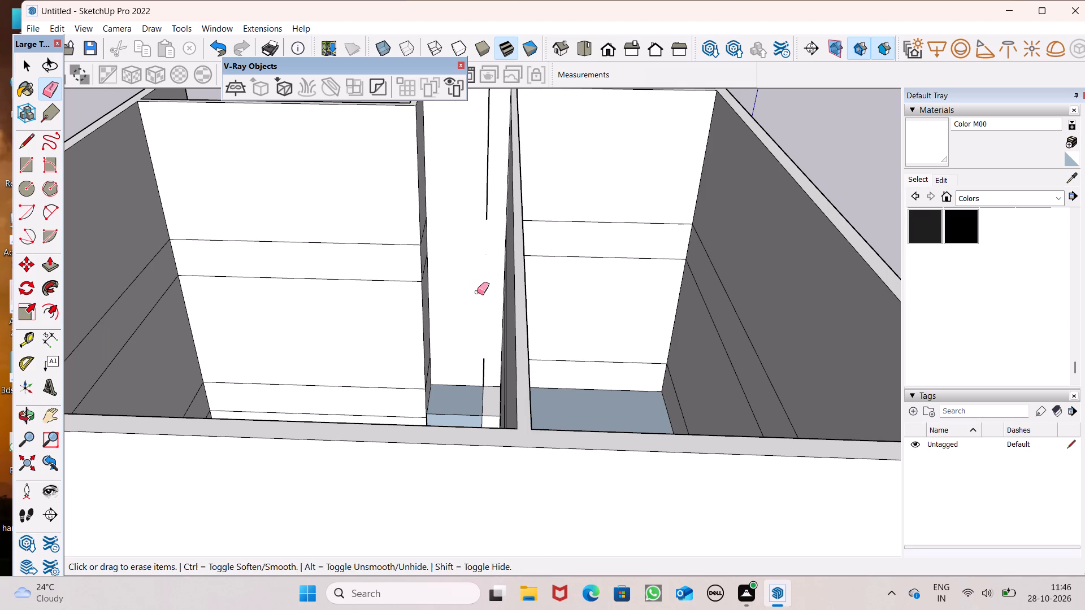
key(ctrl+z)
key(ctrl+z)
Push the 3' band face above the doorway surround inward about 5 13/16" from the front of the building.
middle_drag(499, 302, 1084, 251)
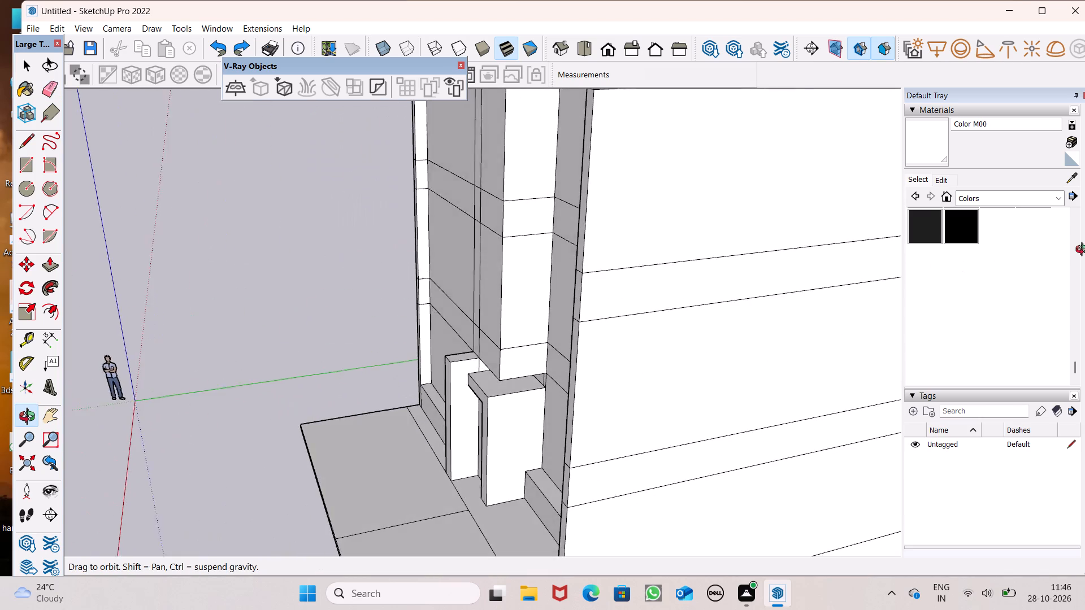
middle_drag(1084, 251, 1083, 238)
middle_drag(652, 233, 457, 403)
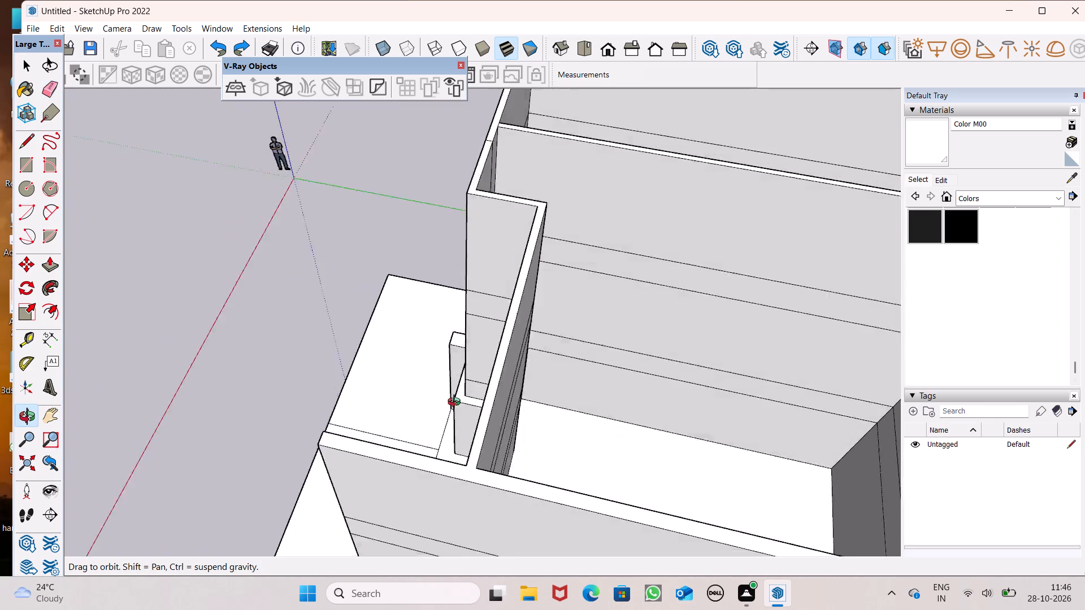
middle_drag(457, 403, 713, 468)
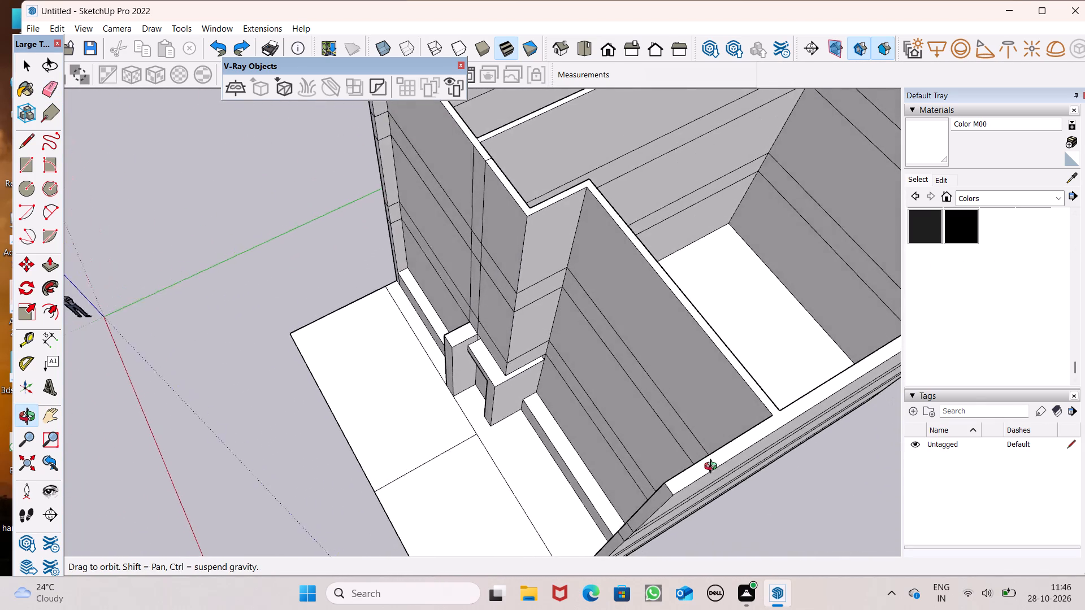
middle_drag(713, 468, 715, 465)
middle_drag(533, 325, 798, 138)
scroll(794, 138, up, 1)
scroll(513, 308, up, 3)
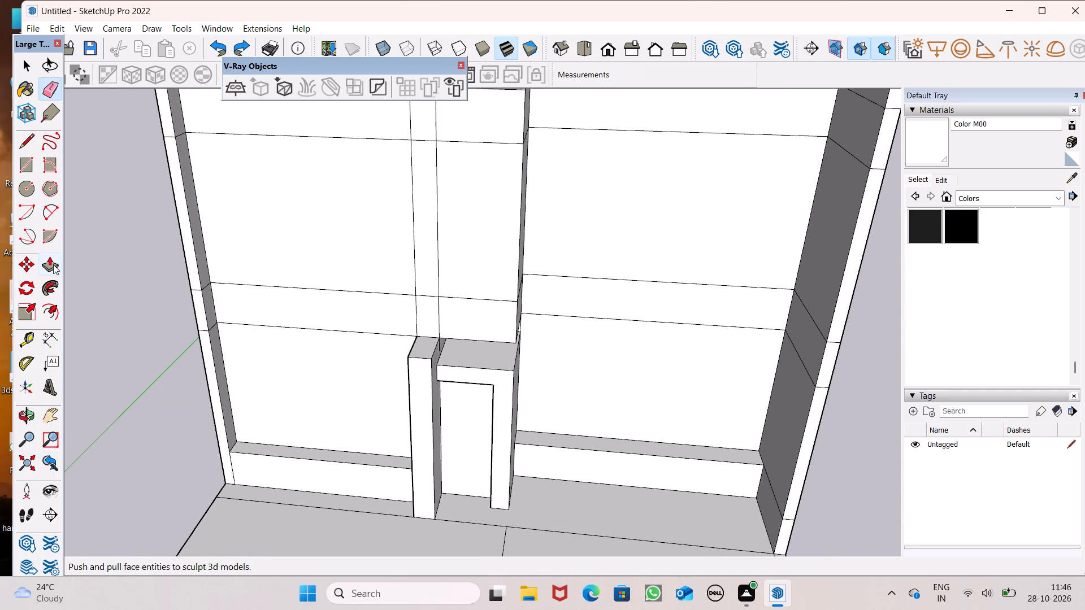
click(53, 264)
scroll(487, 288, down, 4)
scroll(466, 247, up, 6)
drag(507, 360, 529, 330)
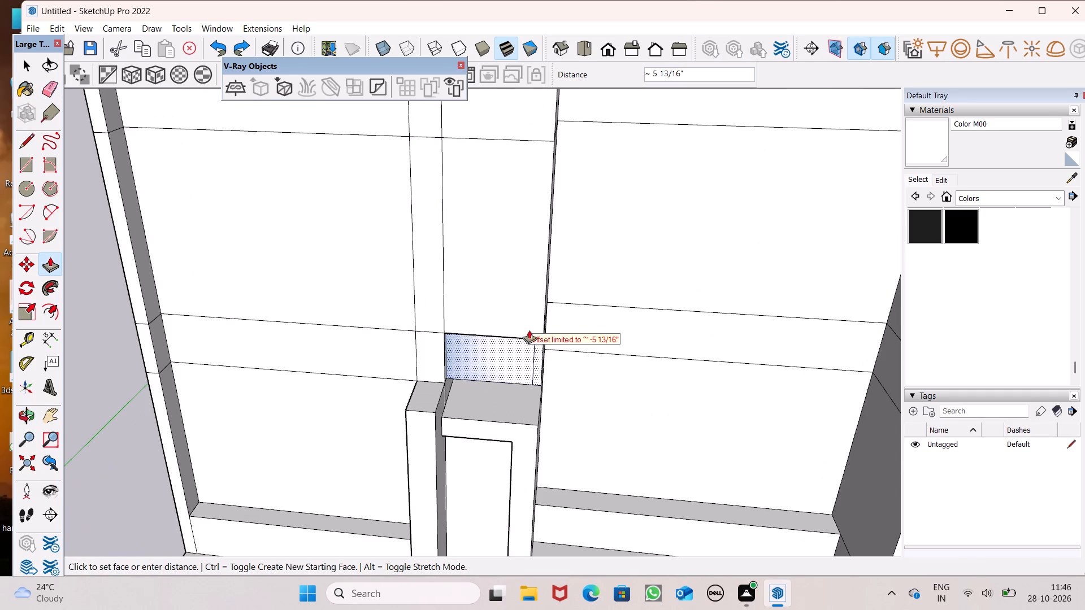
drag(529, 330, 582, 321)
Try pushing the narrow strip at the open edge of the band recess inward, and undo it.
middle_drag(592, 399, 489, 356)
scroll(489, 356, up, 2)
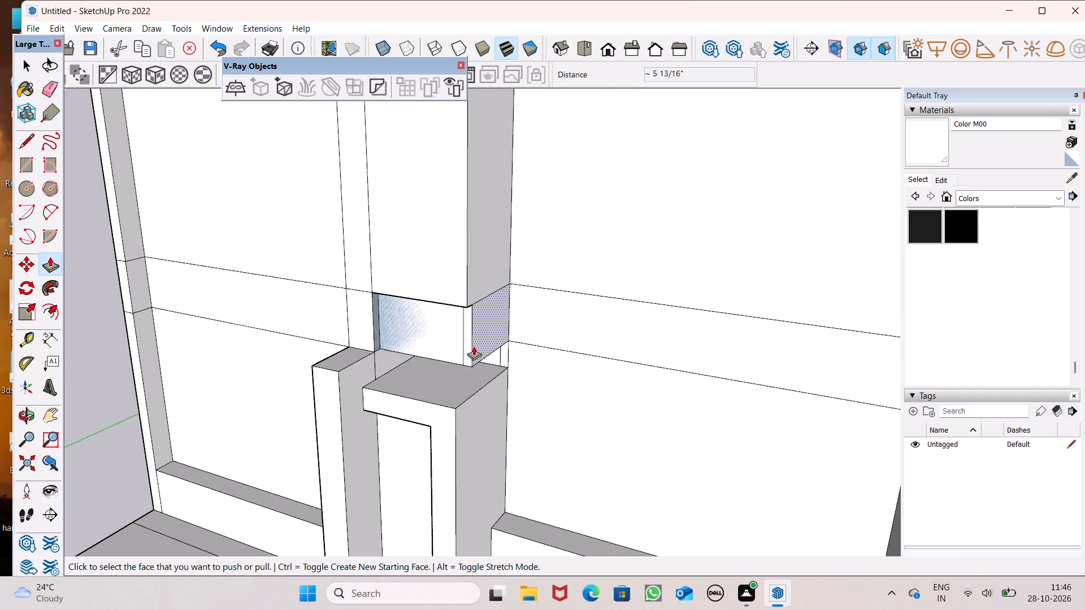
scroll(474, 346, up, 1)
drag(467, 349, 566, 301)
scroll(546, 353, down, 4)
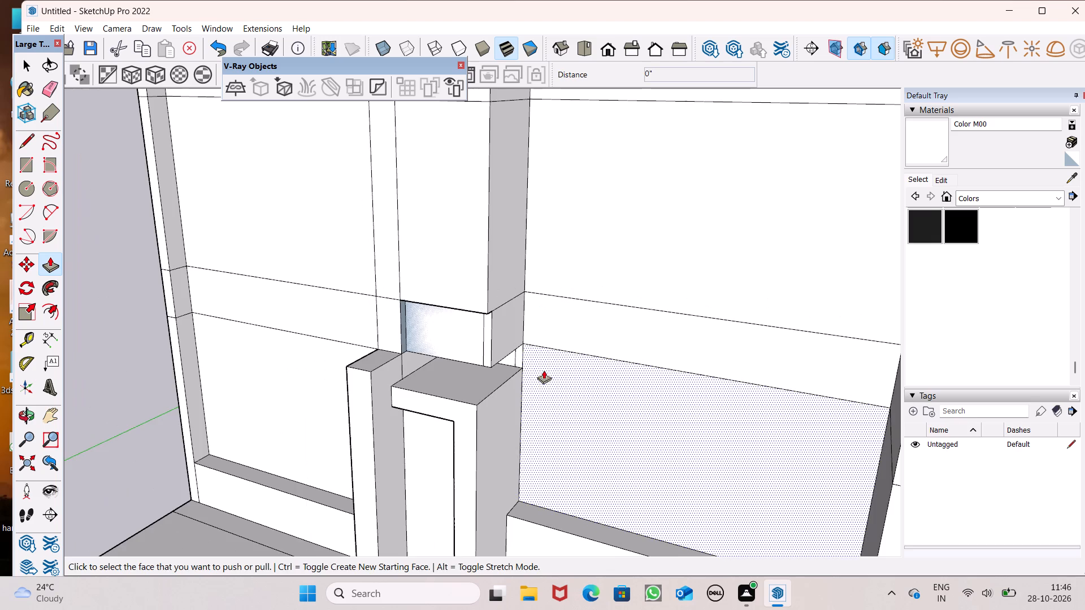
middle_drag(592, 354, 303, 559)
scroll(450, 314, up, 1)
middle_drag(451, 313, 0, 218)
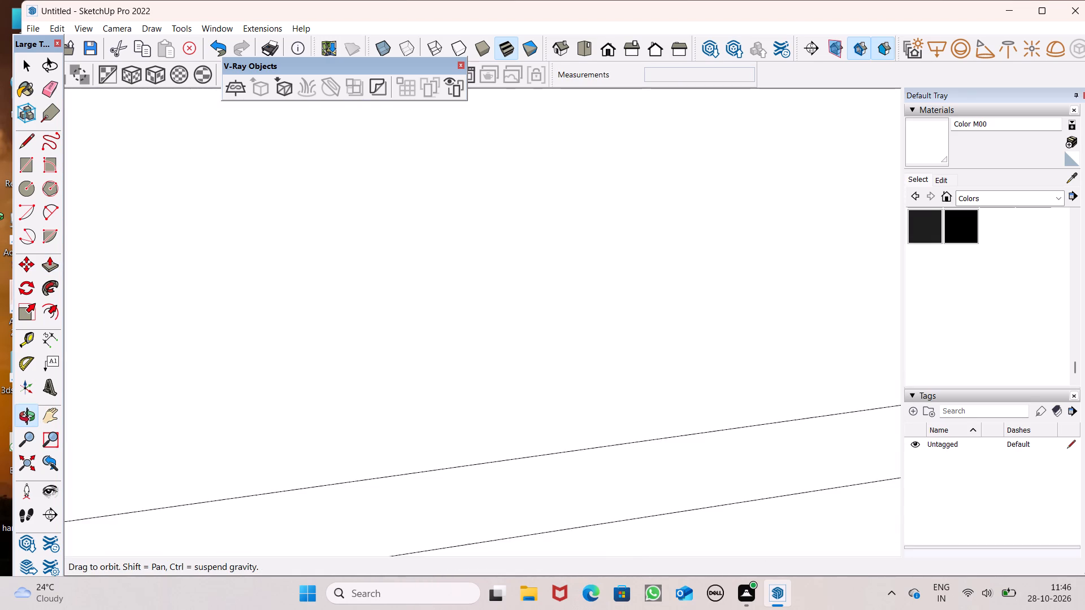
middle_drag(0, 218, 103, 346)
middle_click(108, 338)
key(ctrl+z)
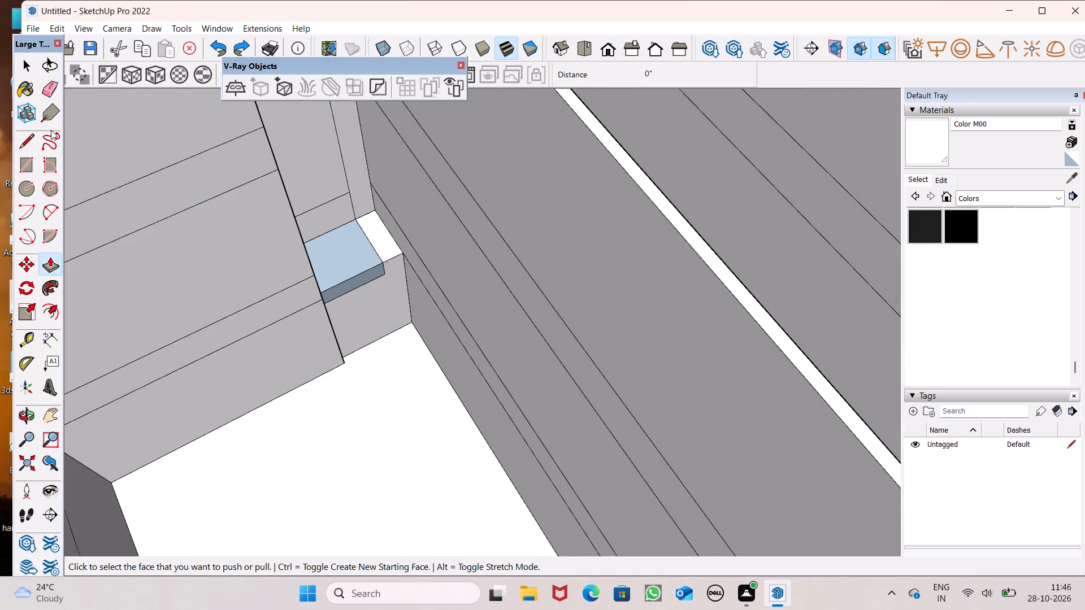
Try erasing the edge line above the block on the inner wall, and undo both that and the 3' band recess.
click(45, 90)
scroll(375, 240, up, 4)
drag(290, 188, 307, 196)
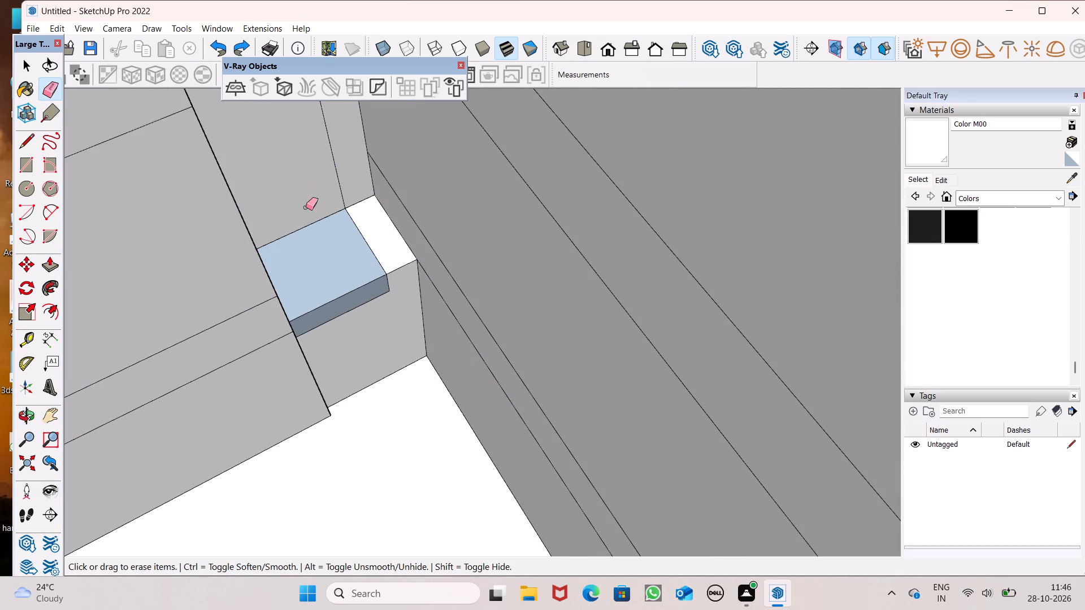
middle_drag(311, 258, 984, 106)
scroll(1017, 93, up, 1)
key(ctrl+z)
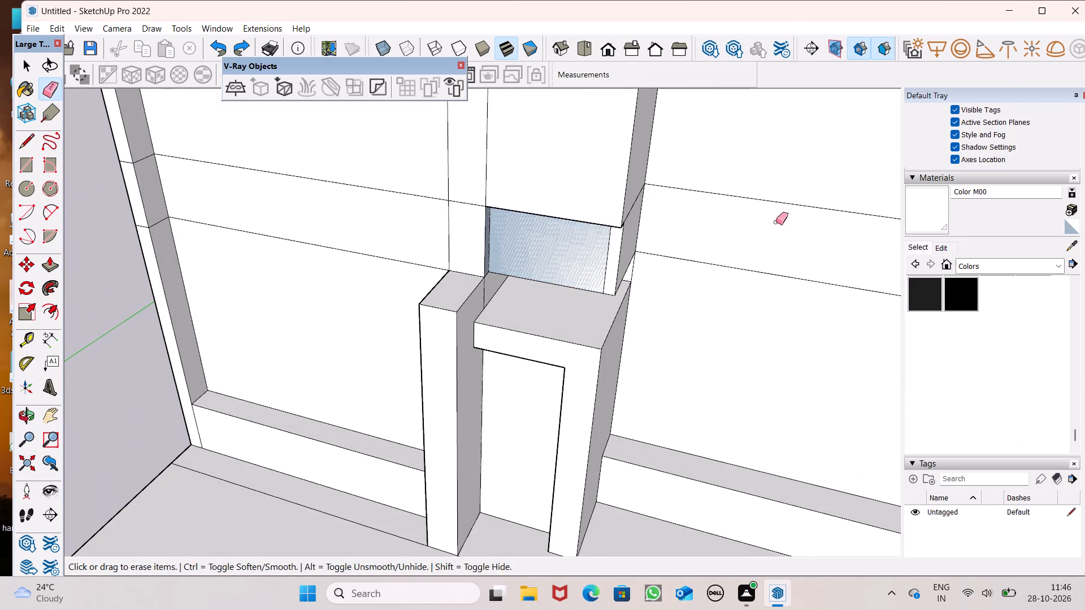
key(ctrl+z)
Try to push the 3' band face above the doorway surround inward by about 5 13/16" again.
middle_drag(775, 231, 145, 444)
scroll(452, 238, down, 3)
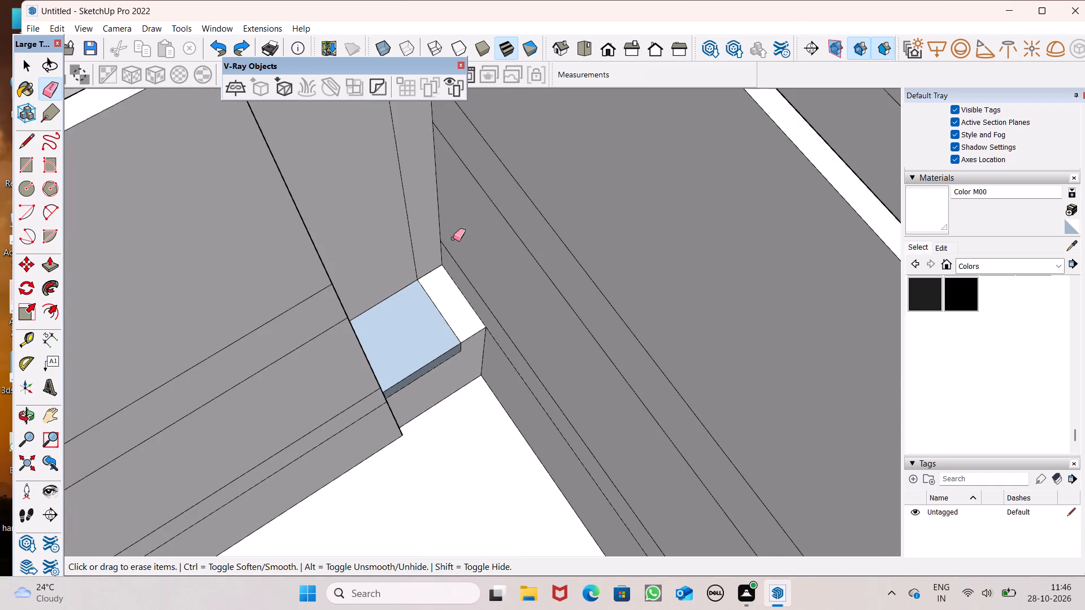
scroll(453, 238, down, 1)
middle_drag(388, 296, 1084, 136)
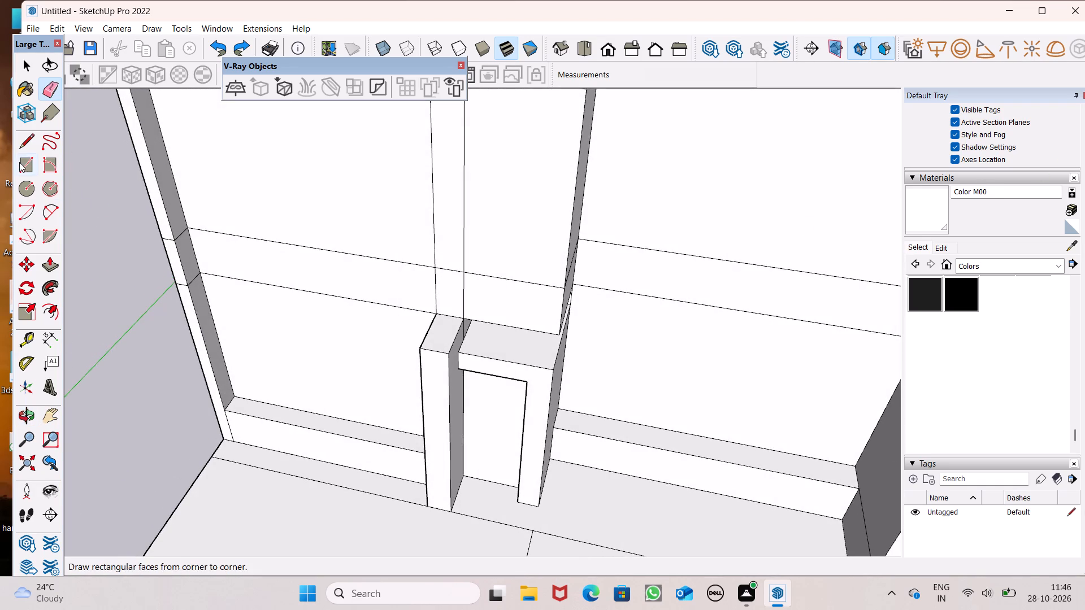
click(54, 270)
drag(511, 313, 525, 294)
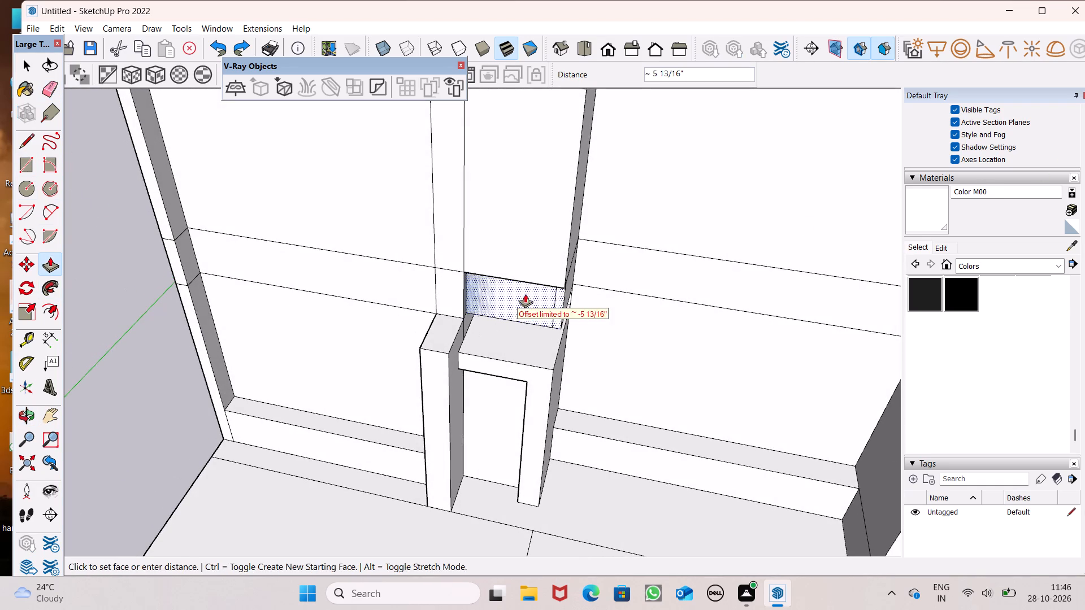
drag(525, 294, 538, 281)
Push the 10' wall section above the doorway's 3' band inward by 4' 6 3/8" with Push/Pull.
drag(530, 258, 604, 188)
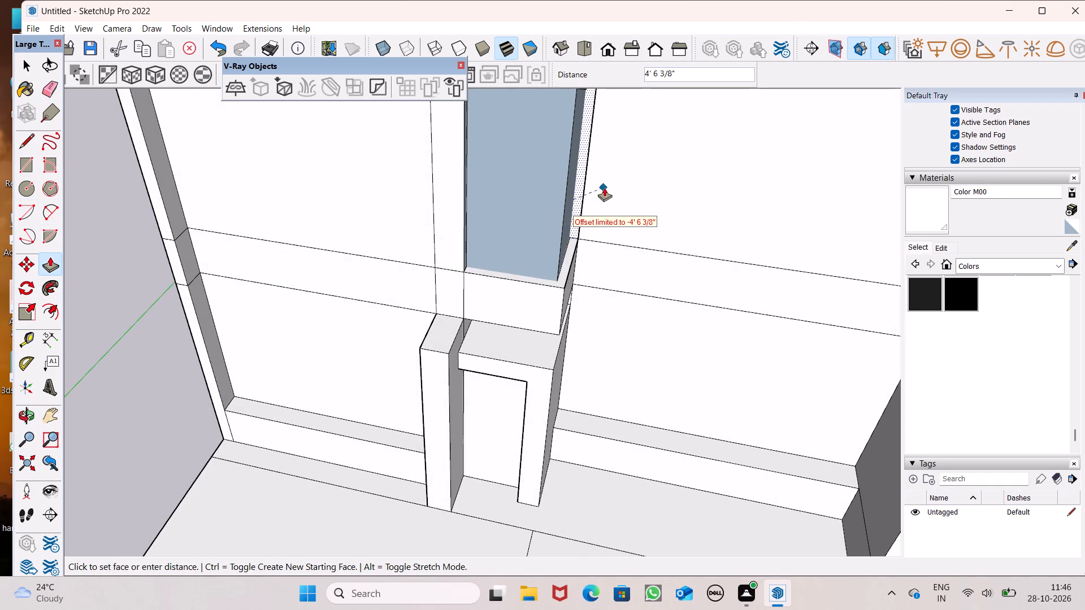
drag(604, 188, 605, 186)
middle_drag(604, 221, 530, 291)
scroll(530, 291, up, 1)
scroll(510, 343, down, 8)
scroll(500, 229, up, 6)
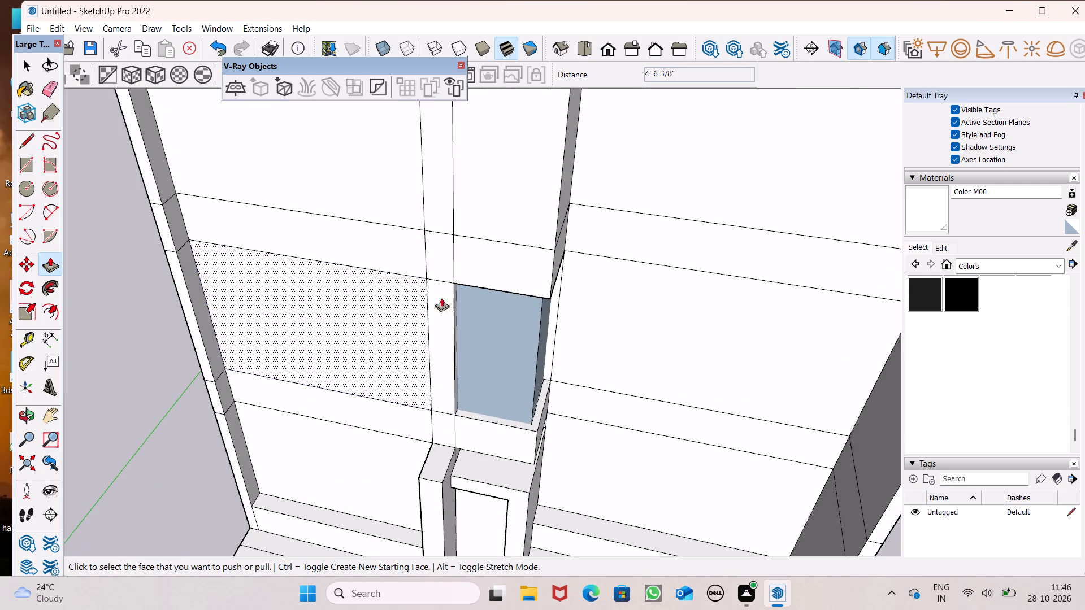
Push the inner side face within the recessed 10' section across to the opposite side, clearing the leftover box from the opening.
drag(514, 345, 559, 329)
middle_drag(584, 377, 493, 296)
scroll(493, 296, up, 1)
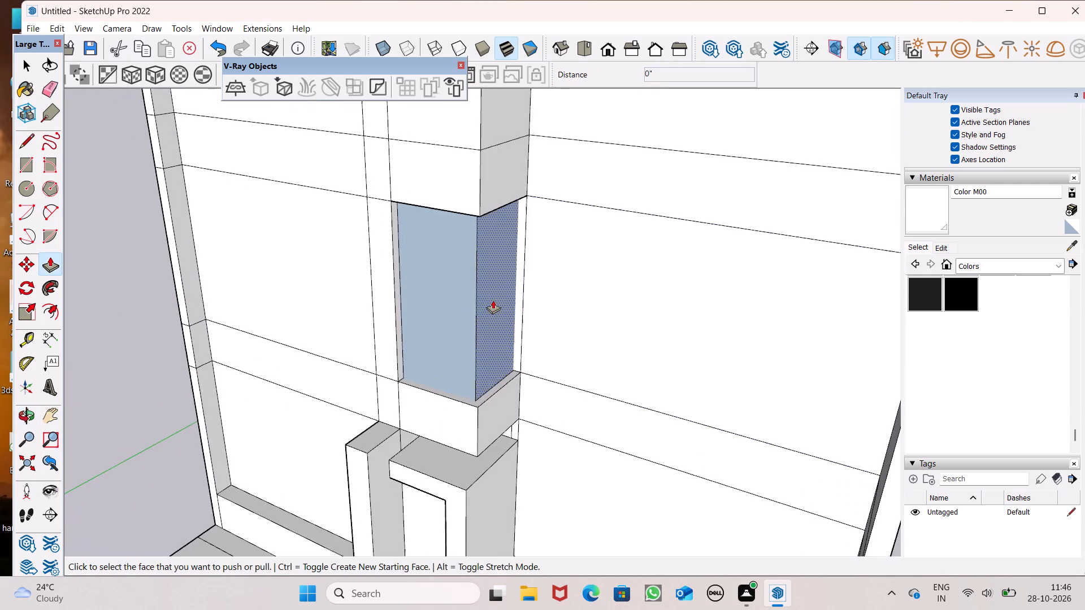
scroll(492, 300, up, 4)
drag(437, 360, 494, 350)
drag(487, 372, 484, 370)
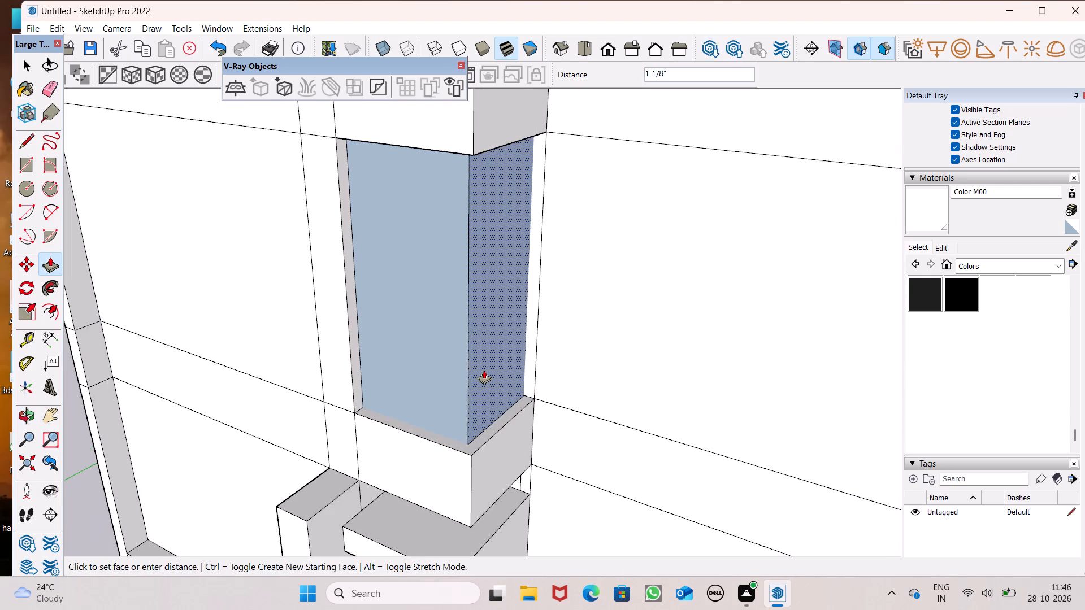
drag(484, 370, 354, 363)
middle_drag(427, 355, 501, 299)
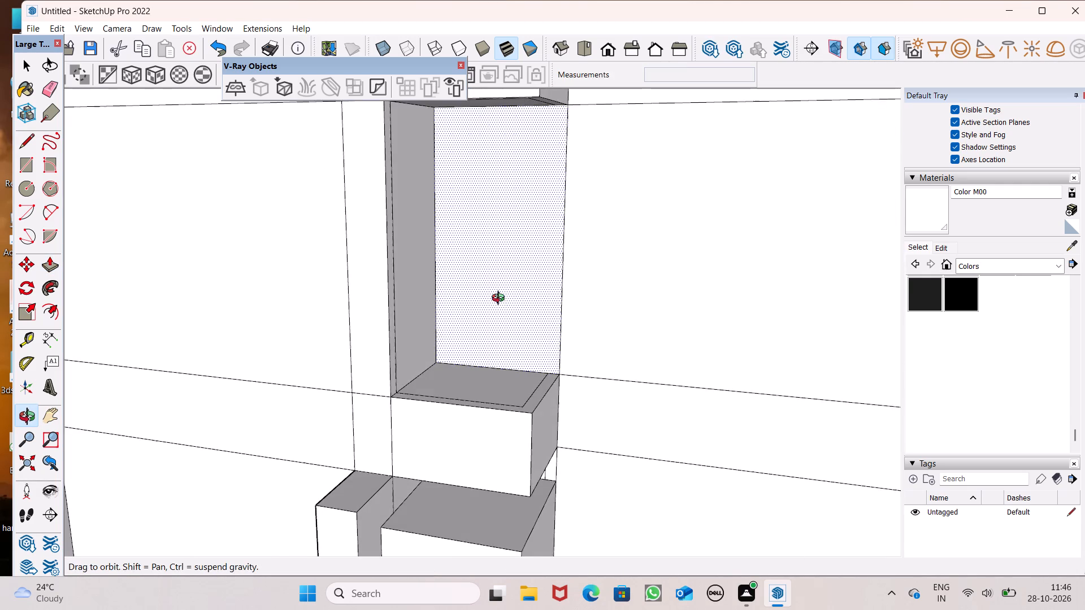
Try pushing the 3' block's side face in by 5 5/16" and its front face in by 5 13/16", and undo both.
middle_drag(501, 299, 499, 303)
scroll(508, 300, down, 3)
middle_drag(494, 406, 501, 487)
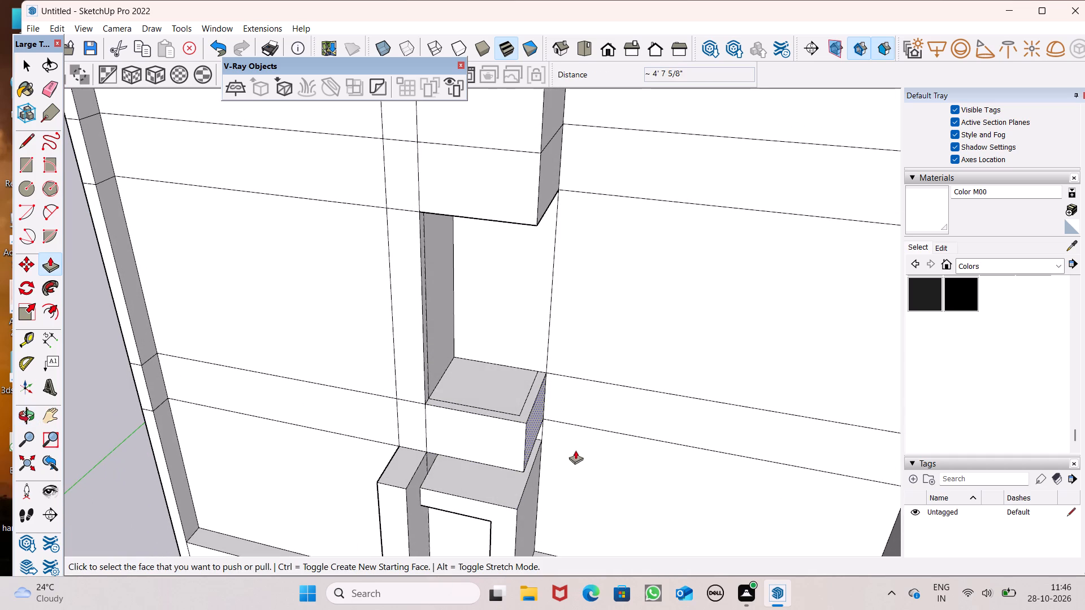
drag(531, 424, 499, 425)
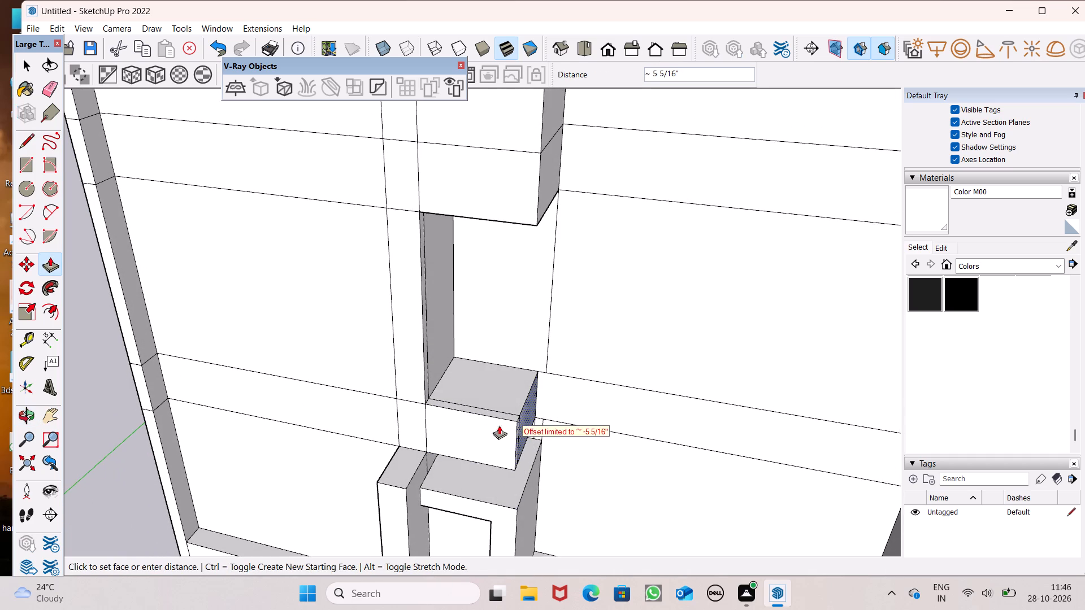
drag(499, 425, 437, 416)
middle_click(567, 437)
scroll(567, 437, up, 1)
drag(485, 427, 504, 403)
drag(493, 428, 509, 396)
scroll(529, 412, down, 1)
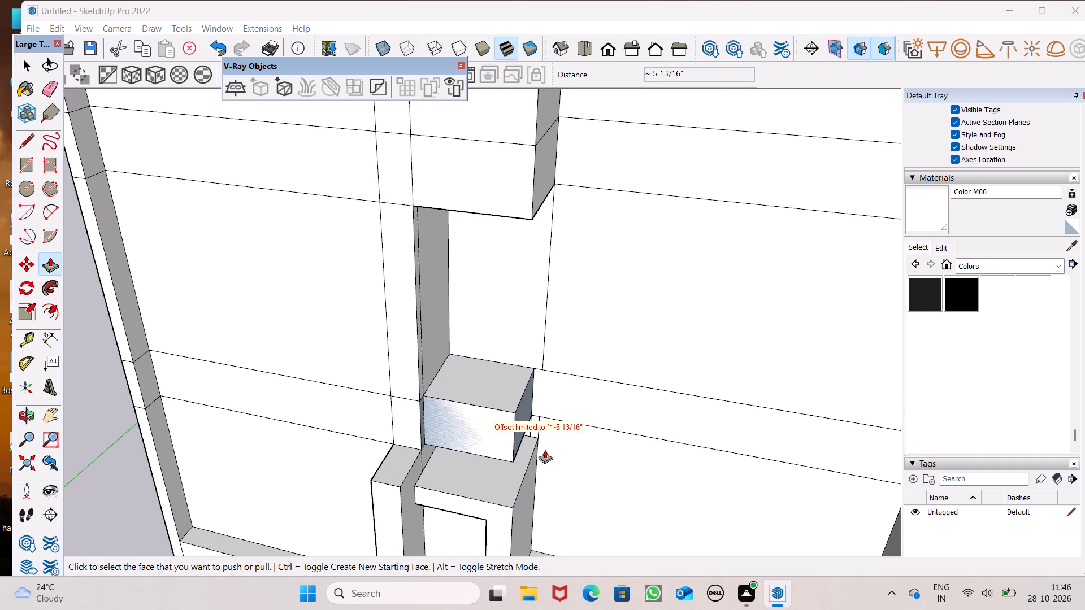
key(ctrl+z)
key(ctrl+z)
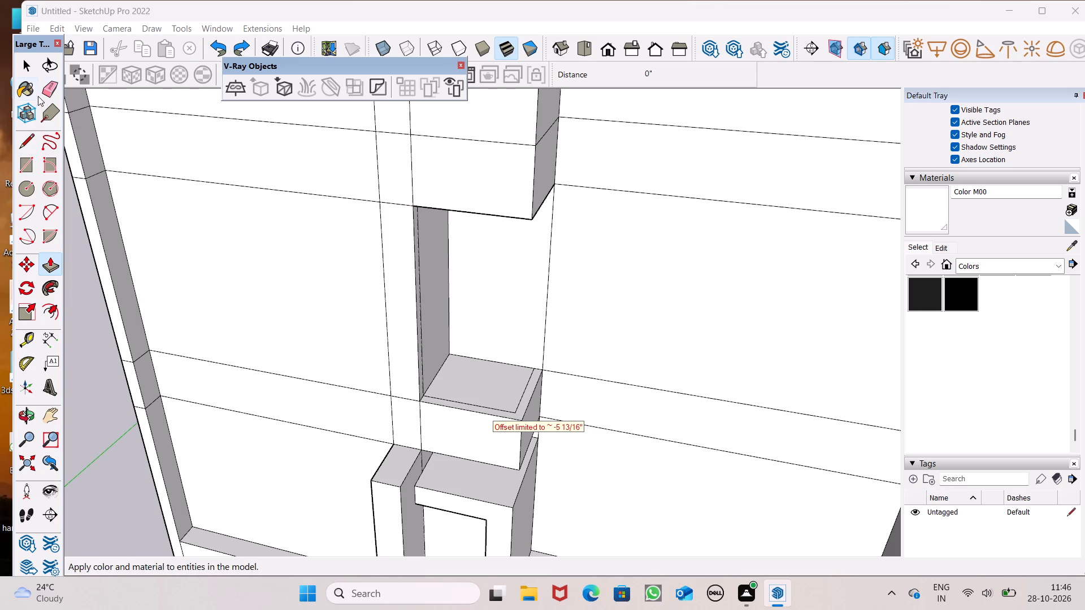
Erase the two inner border lines on the top face of the 3' block above the doorway surround.
click(43, 85)
scroll(525, 433, up, 5)
drag(500, 385, 504, 393)
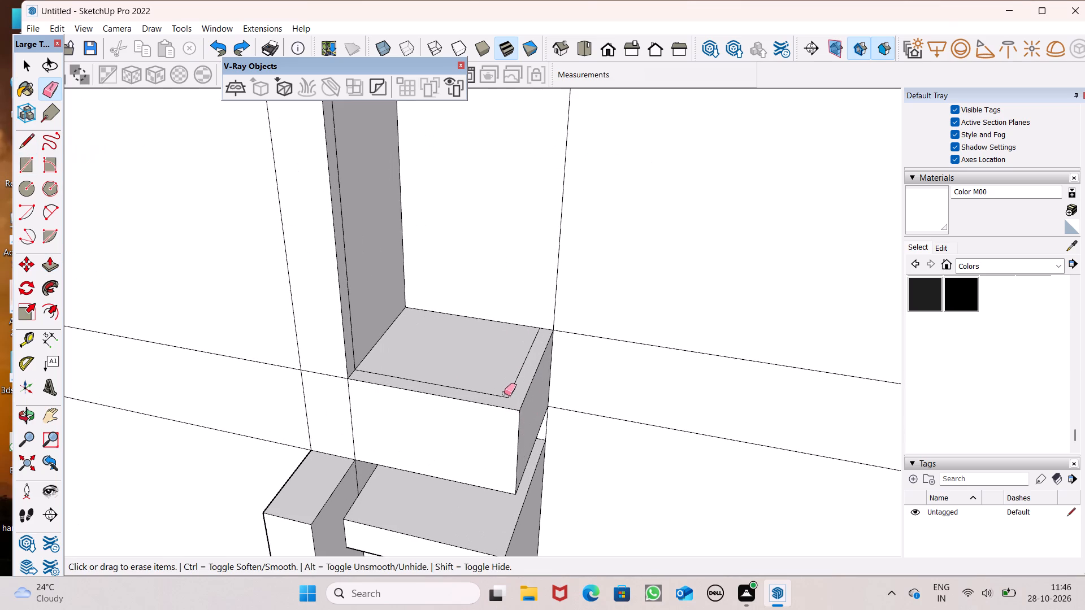
drag(504, 393, 515, 377)
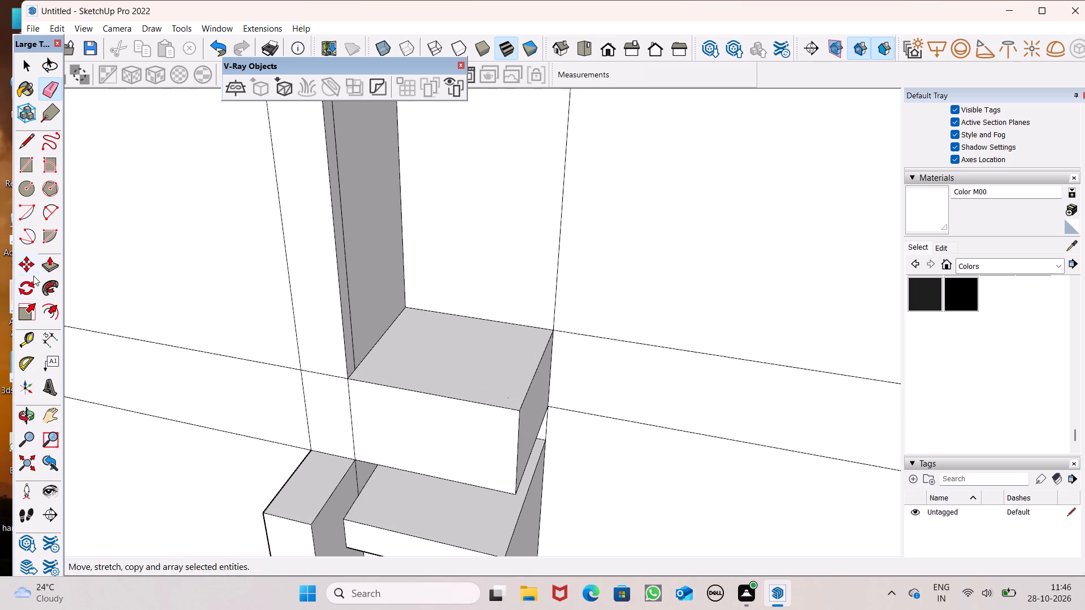
Push the front face of the 3' block above the doorway surround inward by about 5 13/16".
click(45, 266)
drag(441, 458, 469, 413)
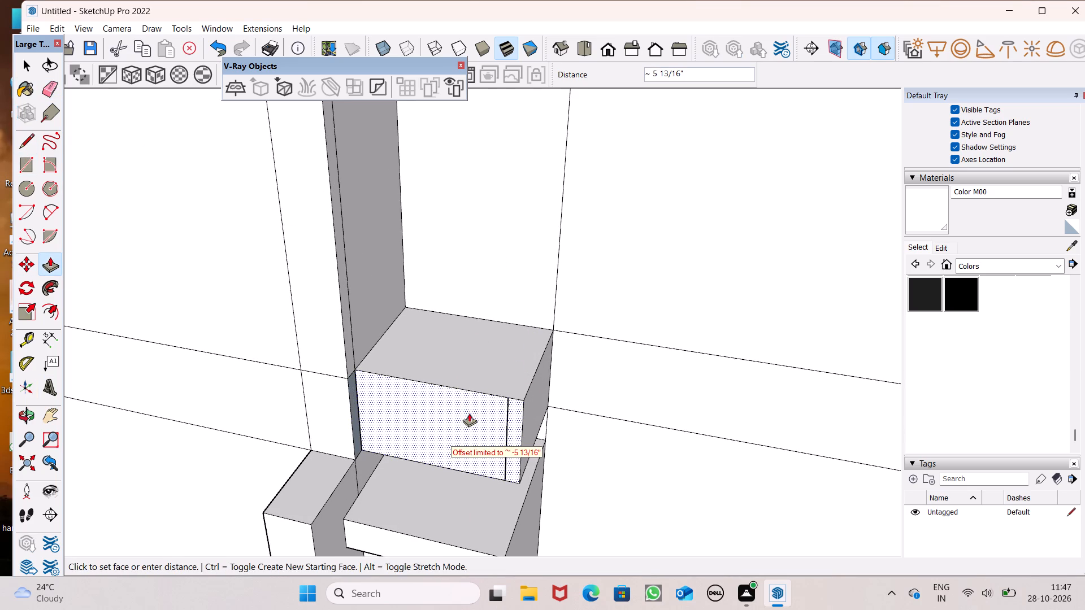
drag(469, 413, 469, 413)
Push the 3' block's exposed side face across to the opposite inner wall, finishing with a push of about 4' 7 5/8".
middle_drag(498, 456, 277, 493)
scroll(277, 493, up, 1)
scroll(443, 383, down, 4)
middle_drag(508, 413, 398, 460)
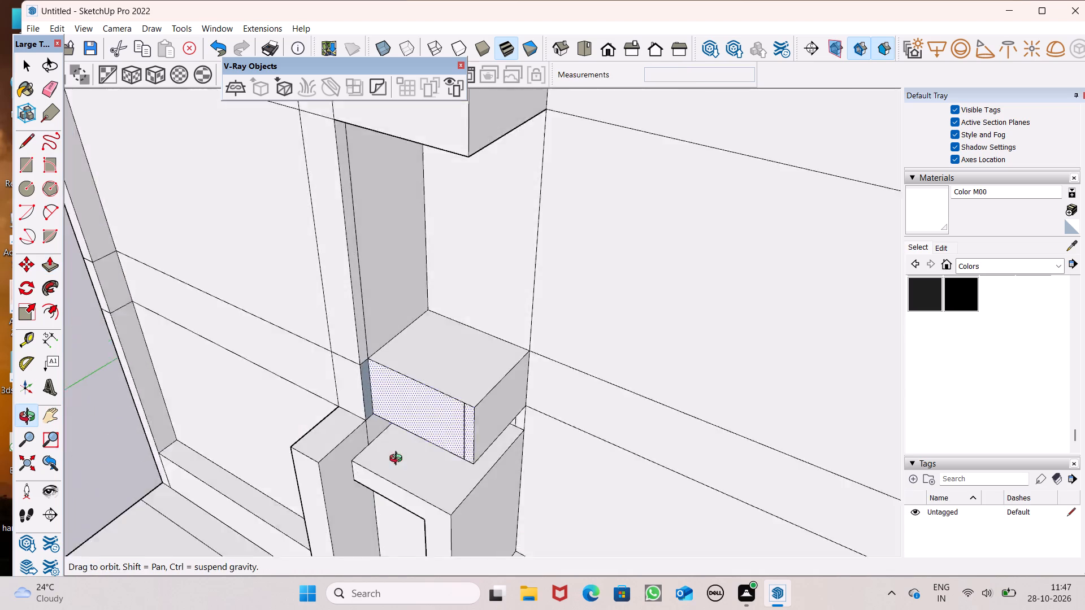
middle_drag(398, 460, 387, 464)
scroll(387, 464, up, 1)
scroll(493, 430, up, 4)
drag(484, 414, 381, 359)
drag(475, 376, 472, 371)
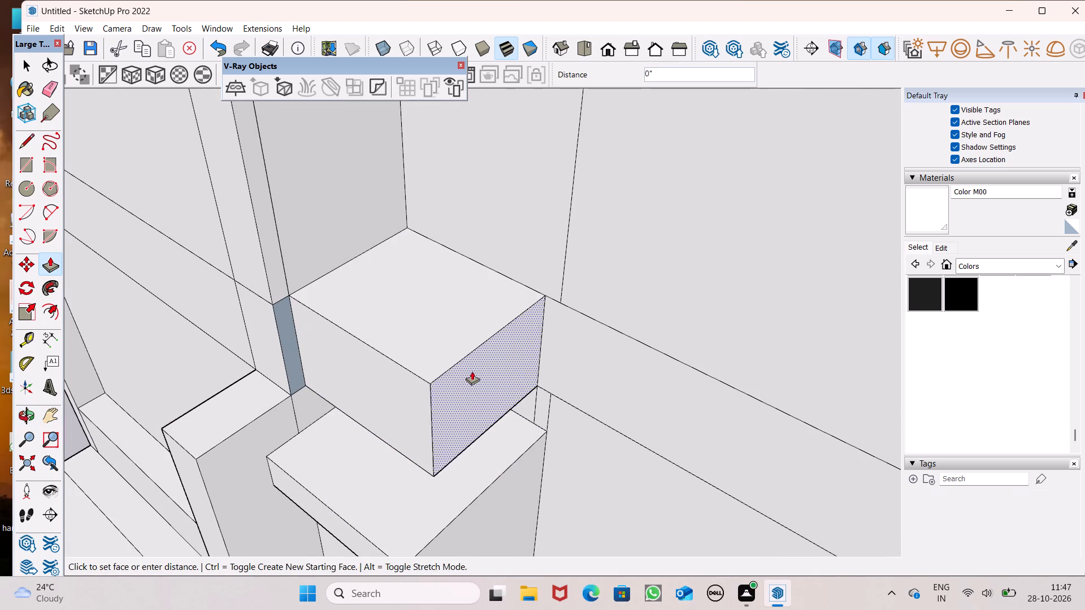
drag(472, 371, 319, 277)
scroll(392, 249, down, 6)
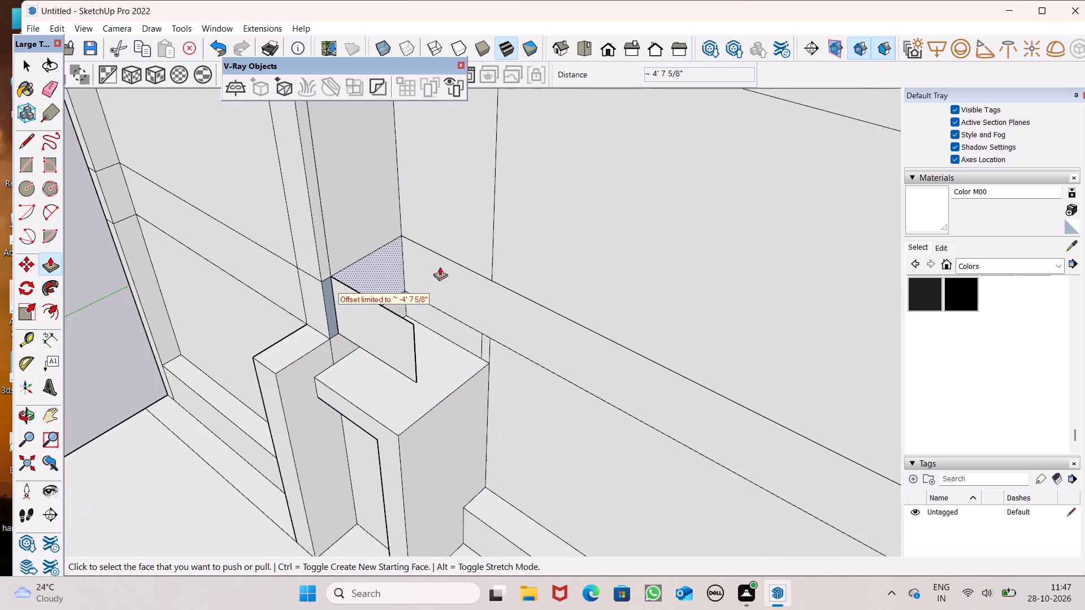
Erase the outer edges of the leftover upright face above the doorway surround to clear the 3' band opening.
middle_drag(550, 301, 615, 264)
middle_drag(335, 344, 418, 238)
scroll(413, 247, up, 6)
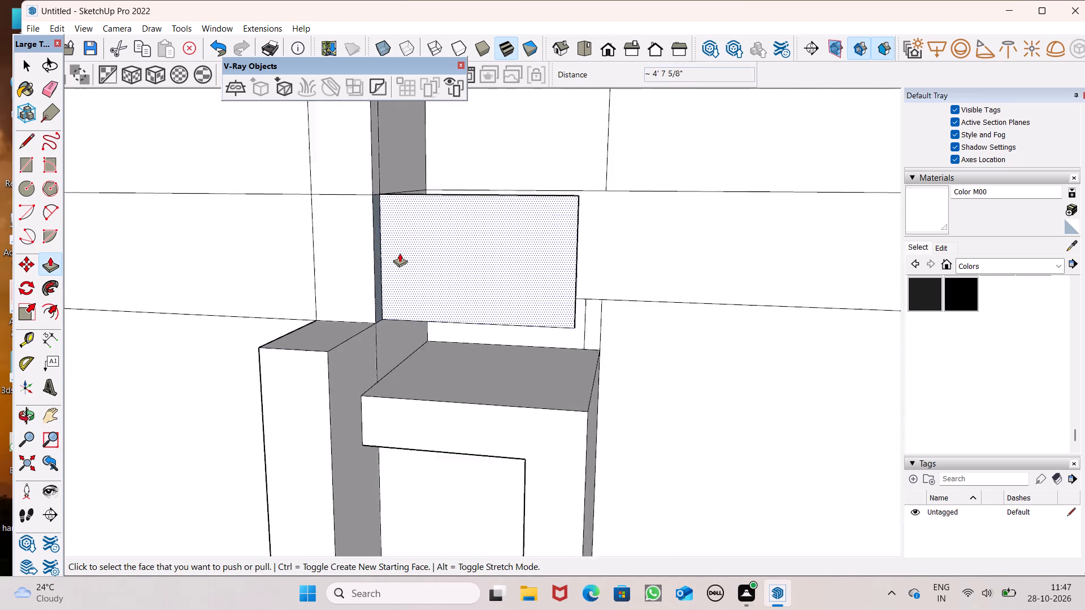
scroll(400, 253, up, 10)
scroll(405, 276, down, 4)
middle_drag(423, 419, 296, 528)
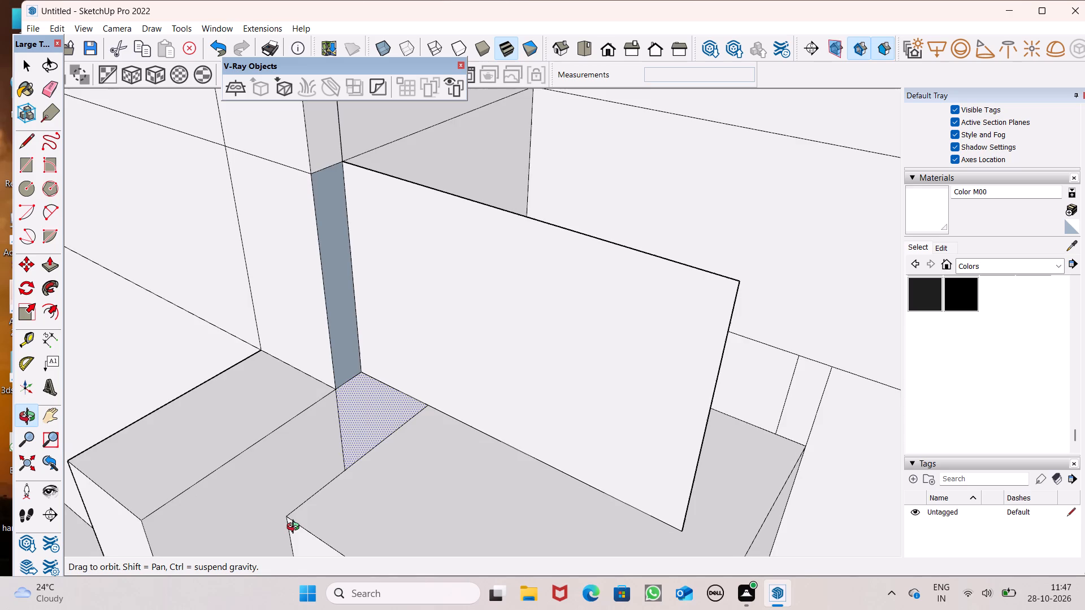
middle_drag(296, 528, 347, 448)
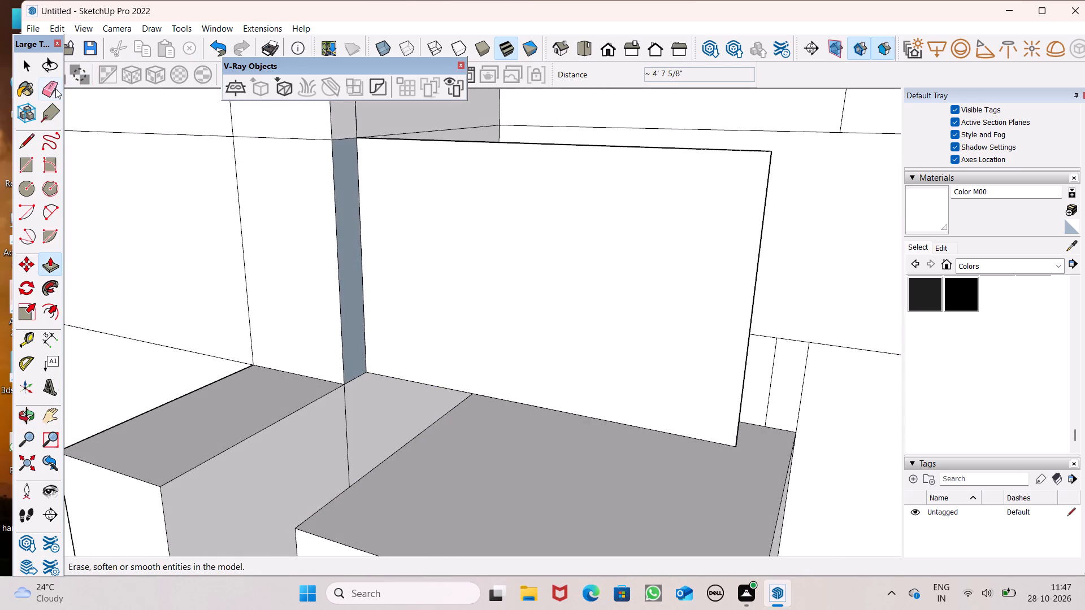
click(55, 89)
drag(591, 140, 611, 156)
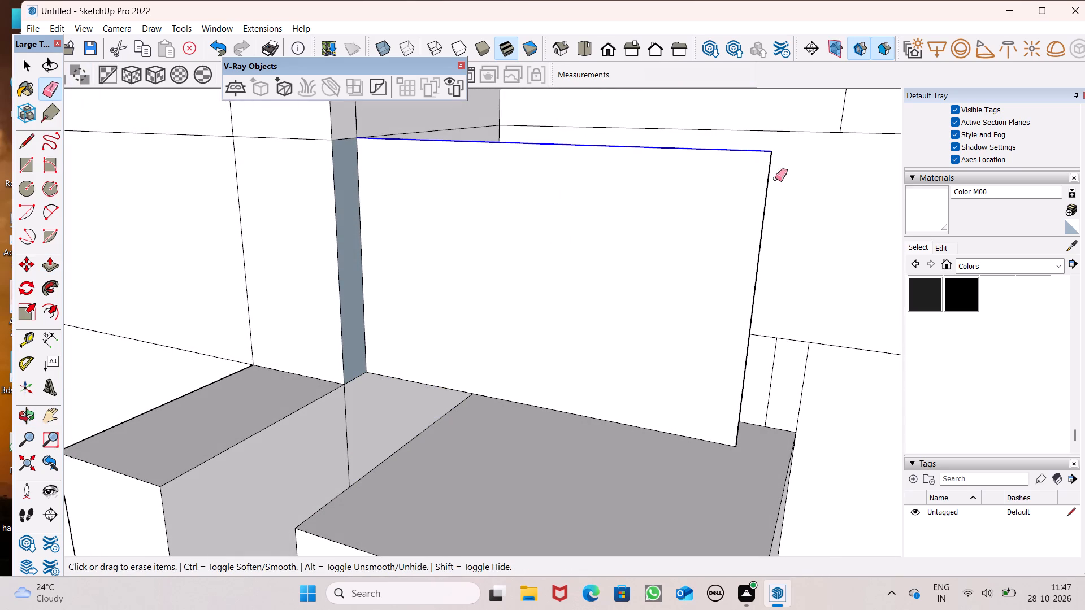
drag(792, 189, 758, 204)
drag(725, 428, 702, 441)
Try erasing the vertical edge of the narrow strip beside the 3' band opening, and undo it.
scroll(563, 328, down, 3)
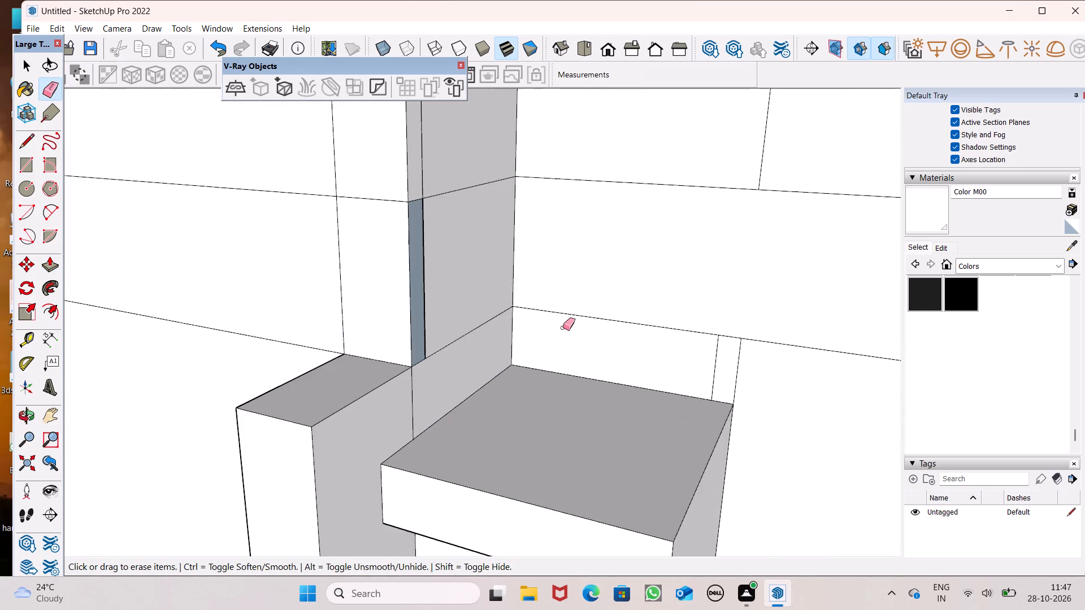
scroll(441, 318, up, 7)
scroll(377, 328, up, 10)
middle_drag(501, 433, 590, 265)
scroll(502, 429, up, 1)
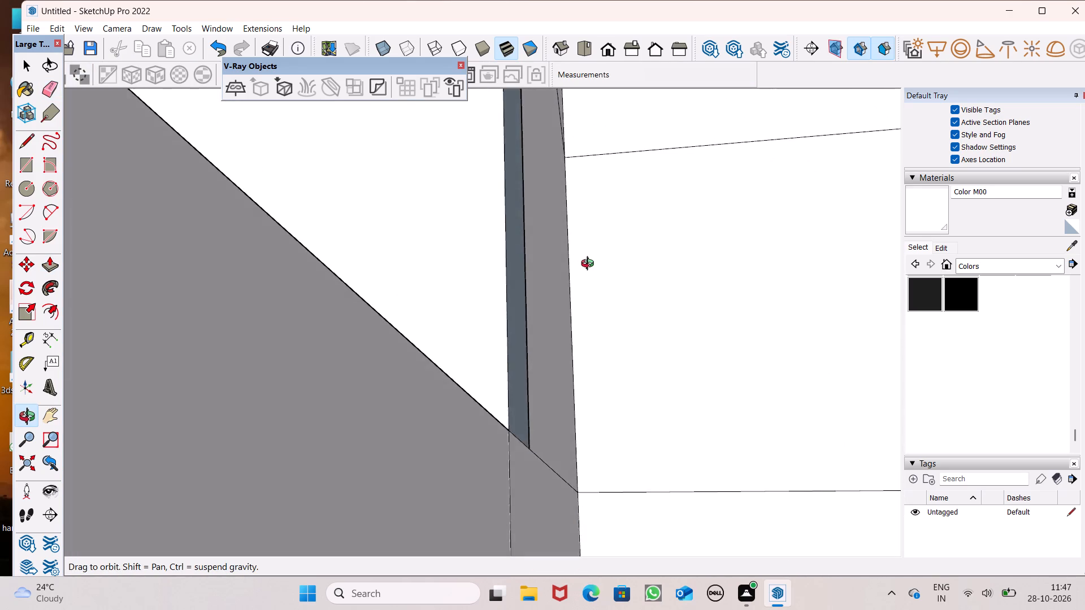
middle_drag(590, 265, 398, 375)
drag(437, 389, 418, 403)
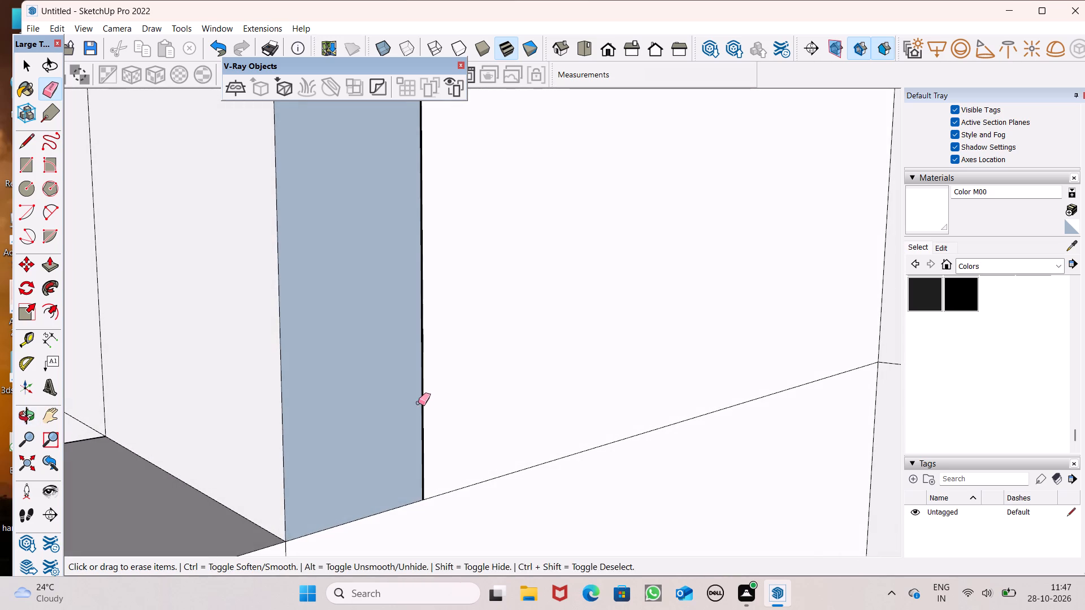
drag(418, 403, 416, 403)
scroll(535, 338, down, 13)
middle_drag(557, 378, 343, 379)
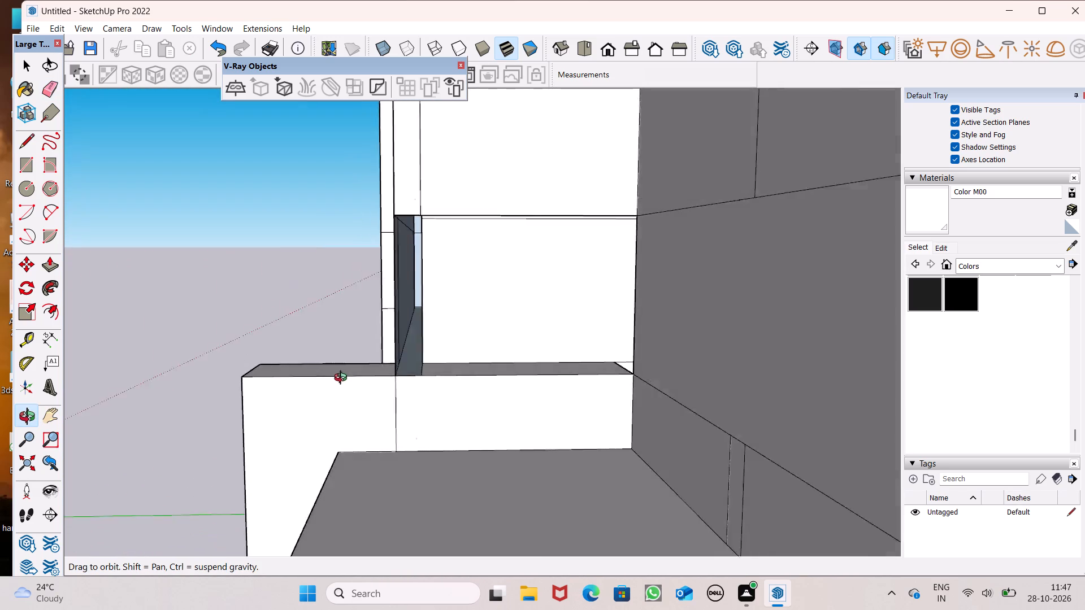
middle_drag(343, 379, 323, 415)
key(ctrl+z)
Push/Pull the narrow reversed strip beside the 3' band opening out by 3/16" as a new starting face.
ctrl+middle_drag(417, 415, 780, 551)
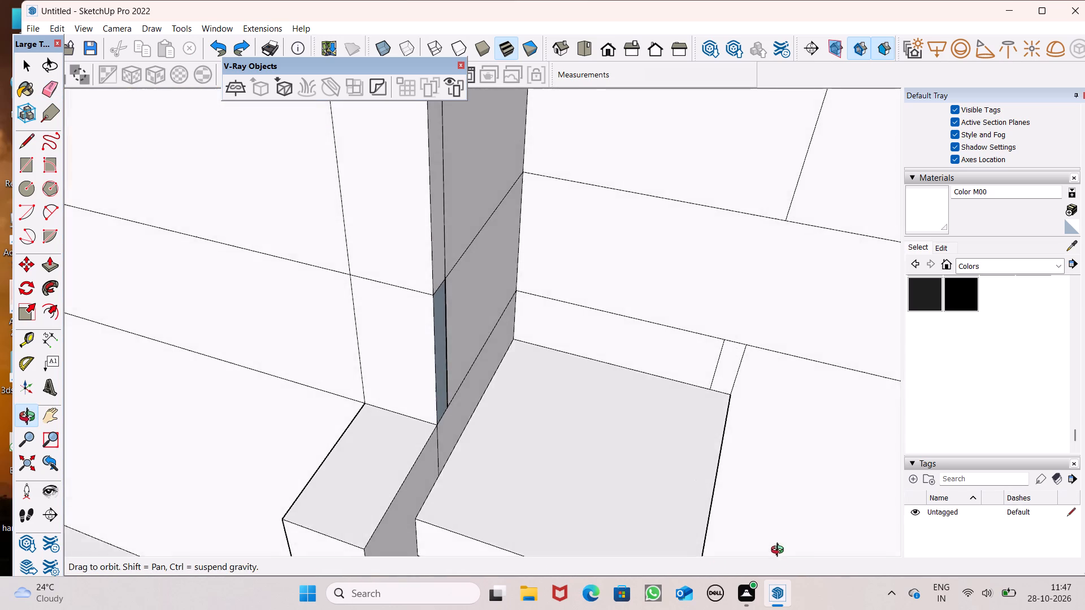
ctrl+middle_drag(780, 551, 776, 528)
scroll(315, 396, up, 8)
scroll(608, 406, up, 7)
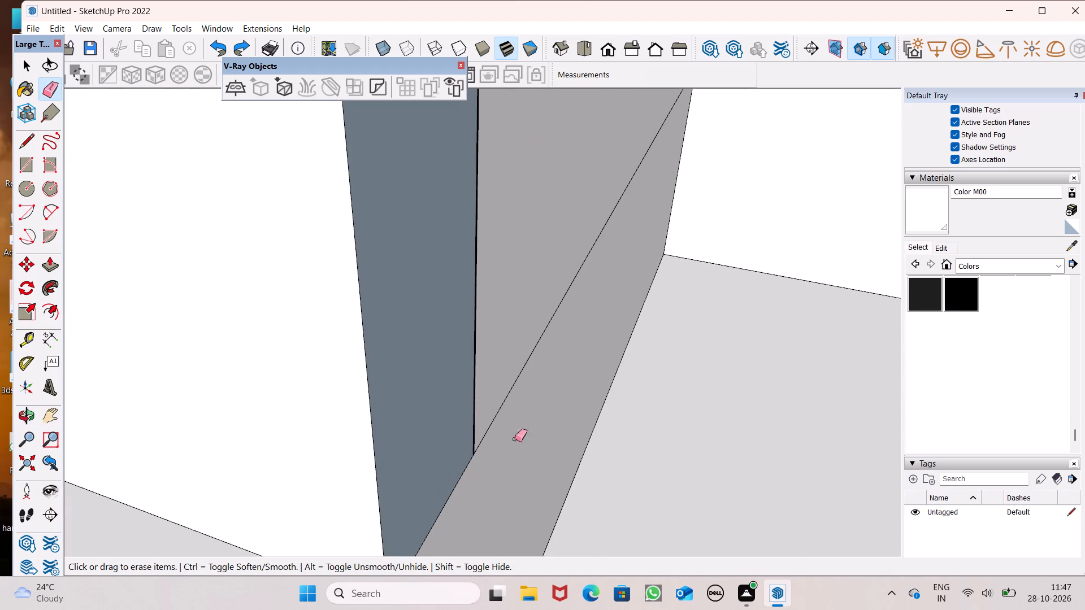
scroll(445, 398, up, 10)
scroll(461, 389, up, 11)
middle_drag(550, 452, 582, 428)
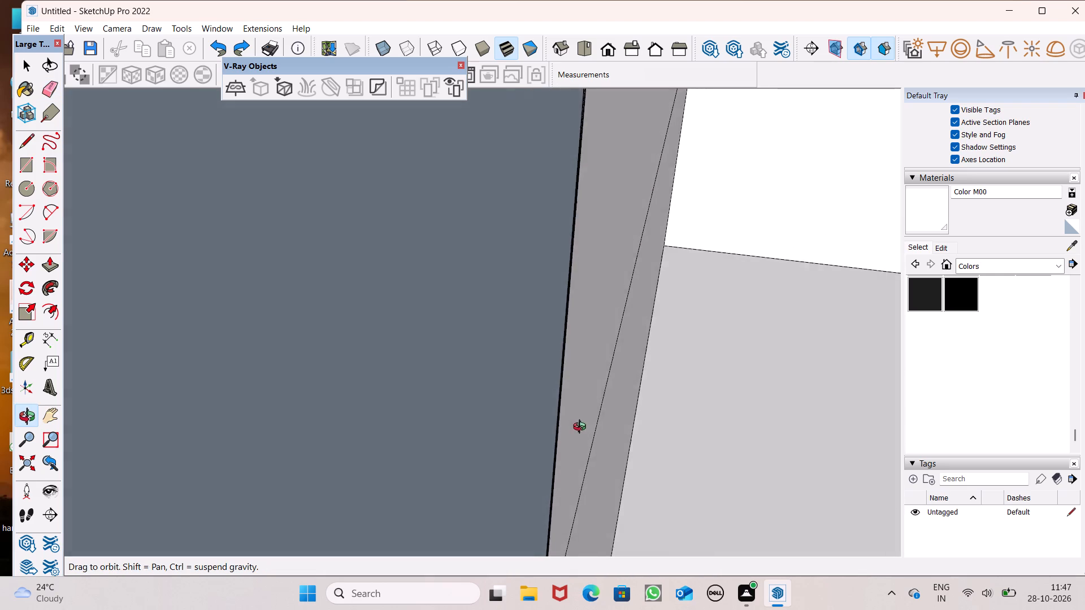
middle_drag(582, 428, 540, 455)
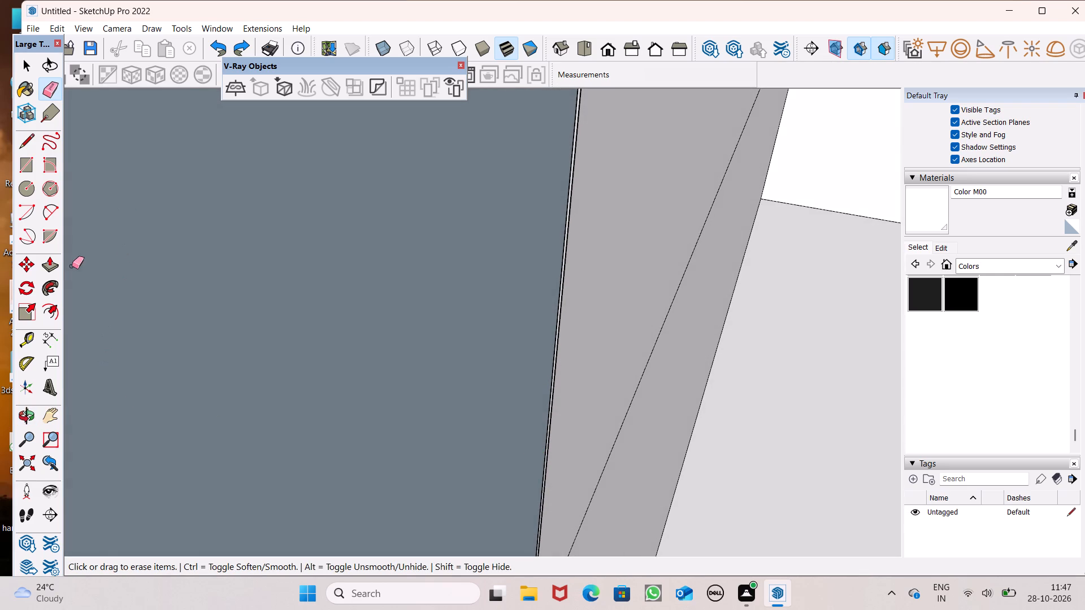
click(51, 266)
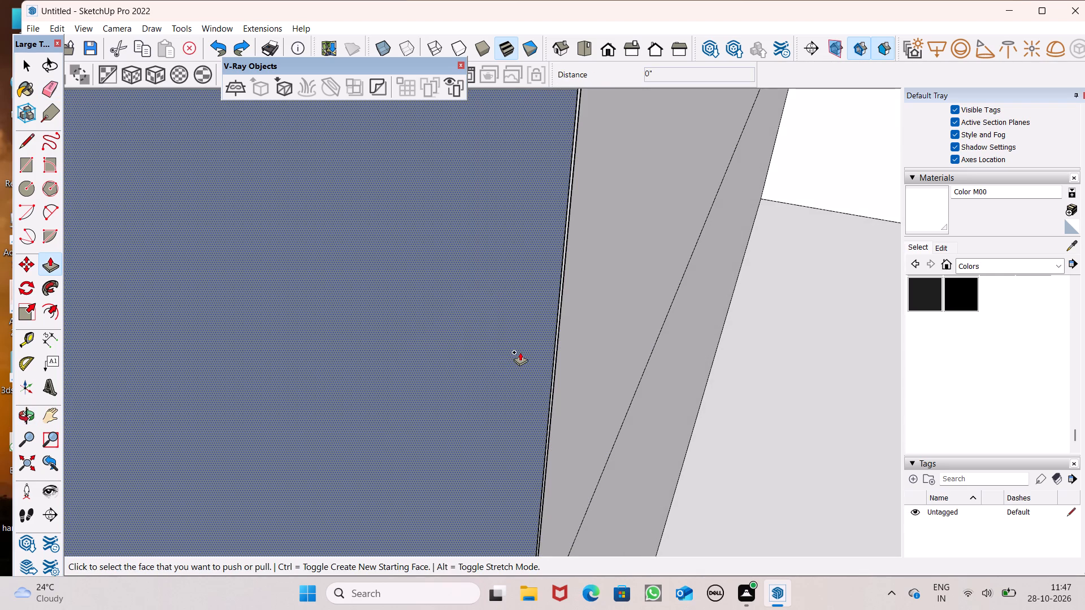
drag(520, 352, 639, 300)
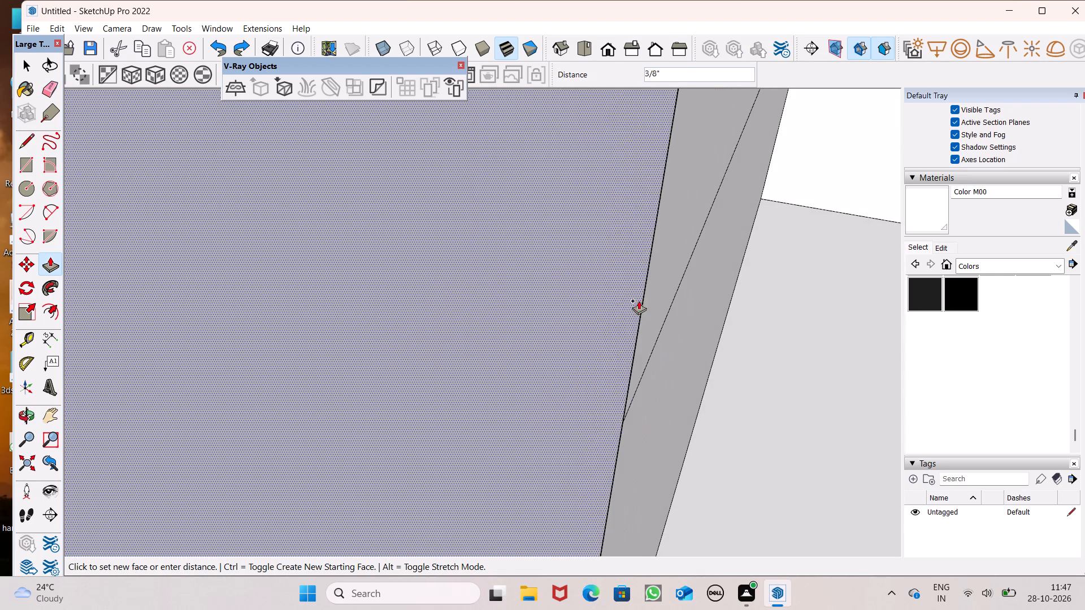
drag(639, 300, 493, 272)
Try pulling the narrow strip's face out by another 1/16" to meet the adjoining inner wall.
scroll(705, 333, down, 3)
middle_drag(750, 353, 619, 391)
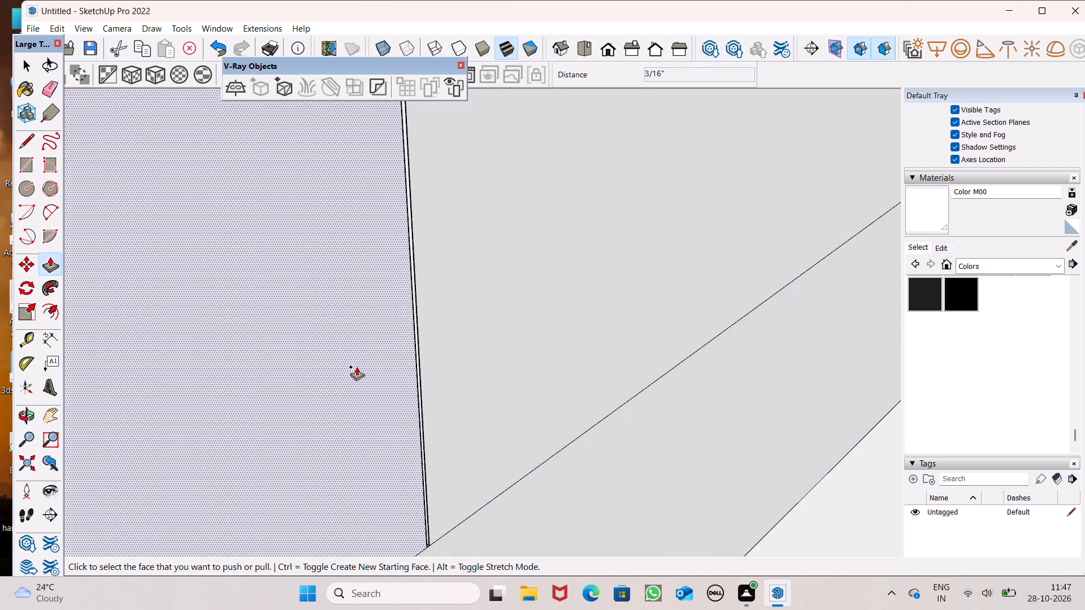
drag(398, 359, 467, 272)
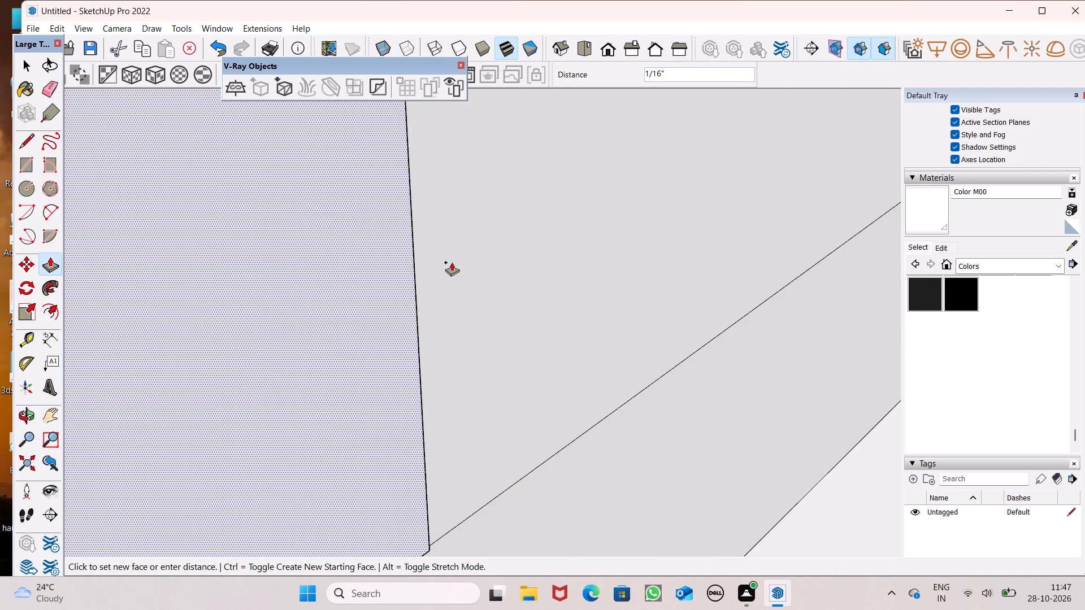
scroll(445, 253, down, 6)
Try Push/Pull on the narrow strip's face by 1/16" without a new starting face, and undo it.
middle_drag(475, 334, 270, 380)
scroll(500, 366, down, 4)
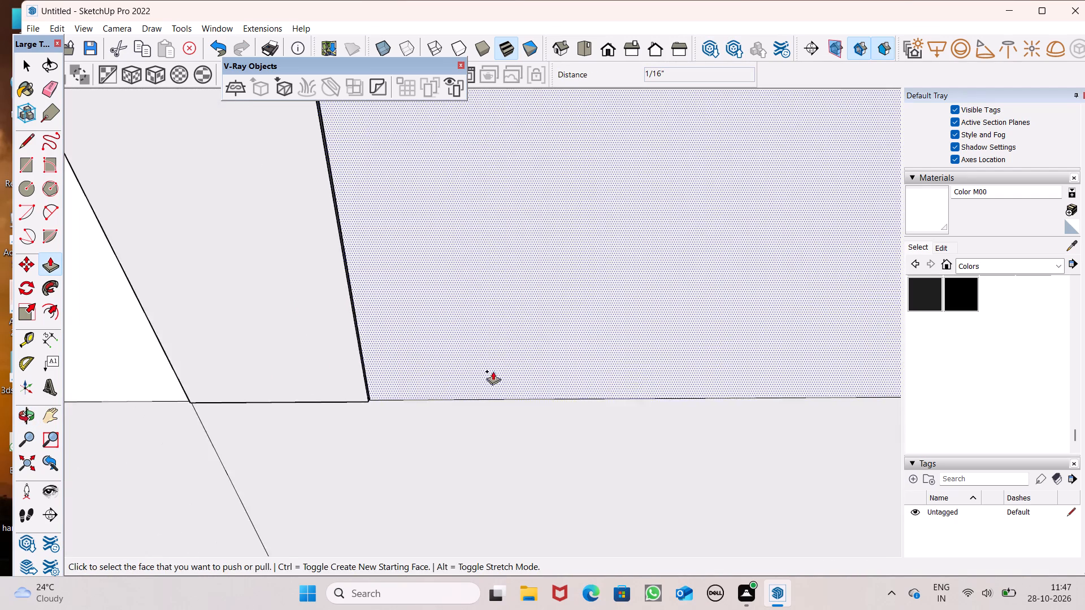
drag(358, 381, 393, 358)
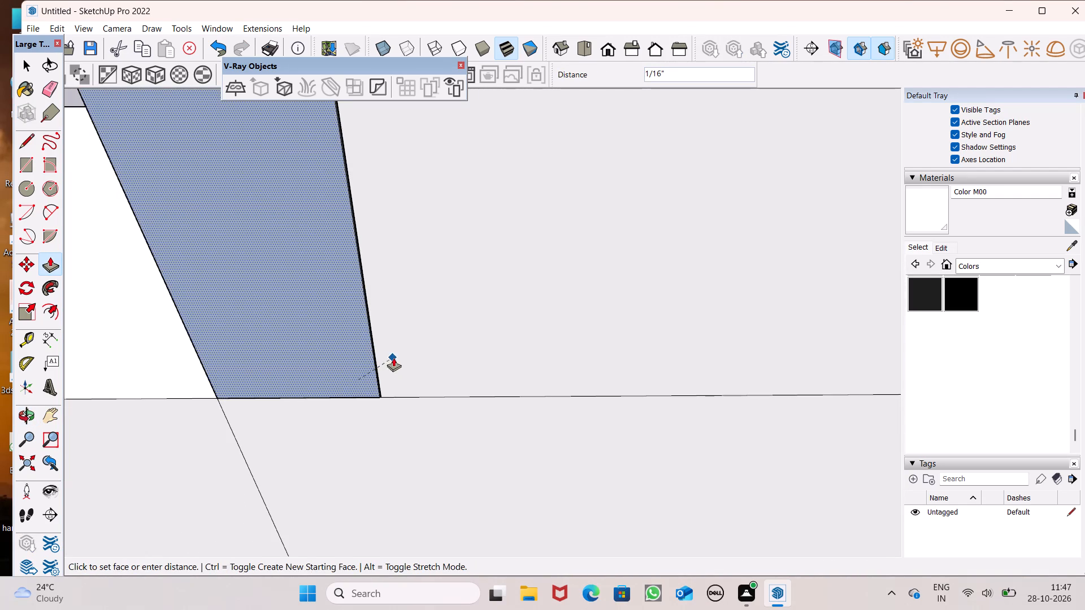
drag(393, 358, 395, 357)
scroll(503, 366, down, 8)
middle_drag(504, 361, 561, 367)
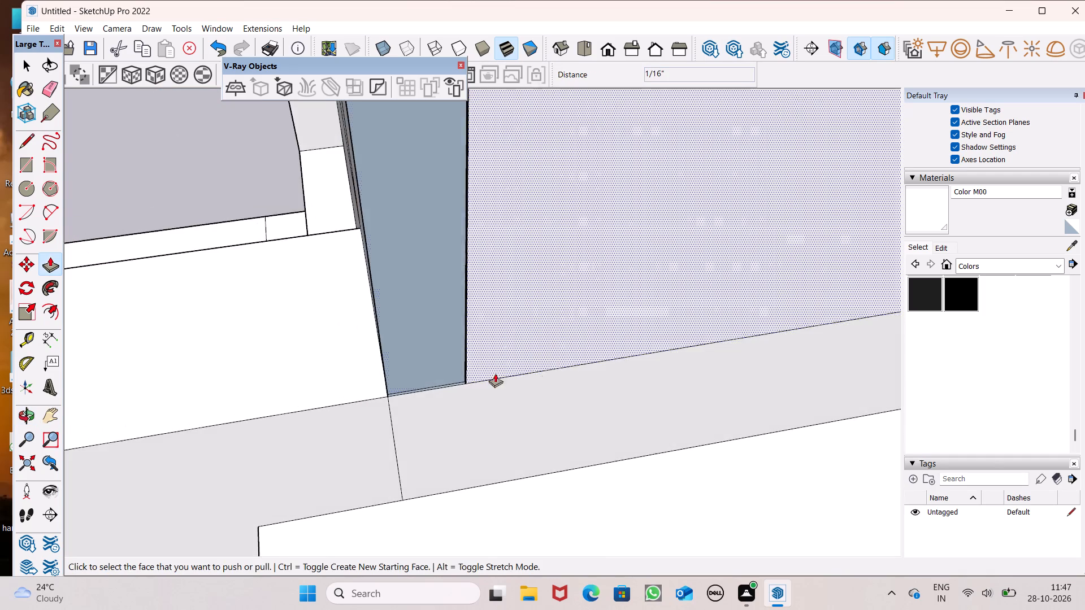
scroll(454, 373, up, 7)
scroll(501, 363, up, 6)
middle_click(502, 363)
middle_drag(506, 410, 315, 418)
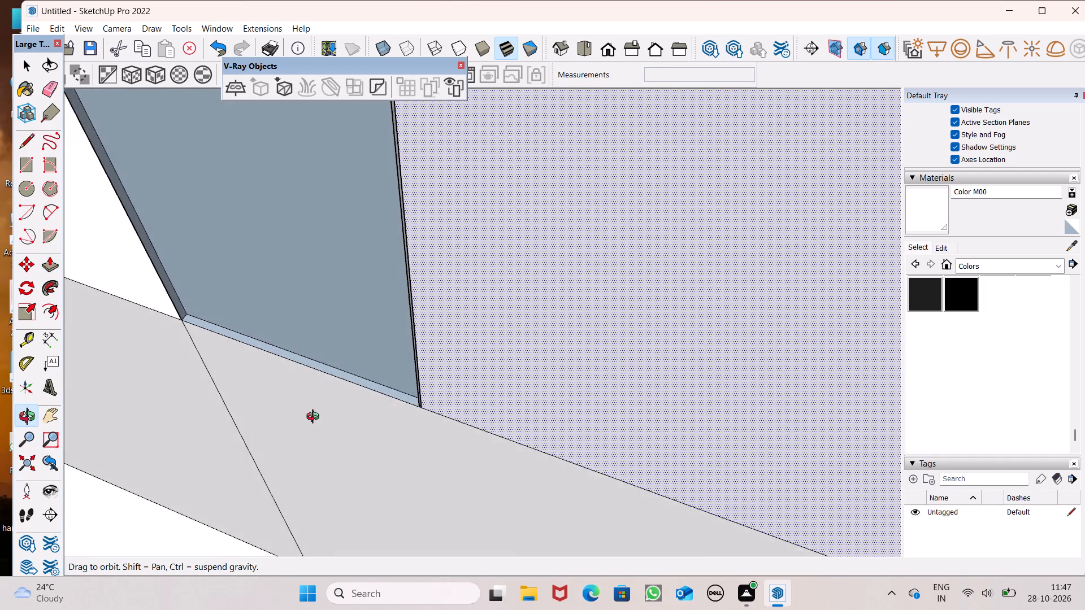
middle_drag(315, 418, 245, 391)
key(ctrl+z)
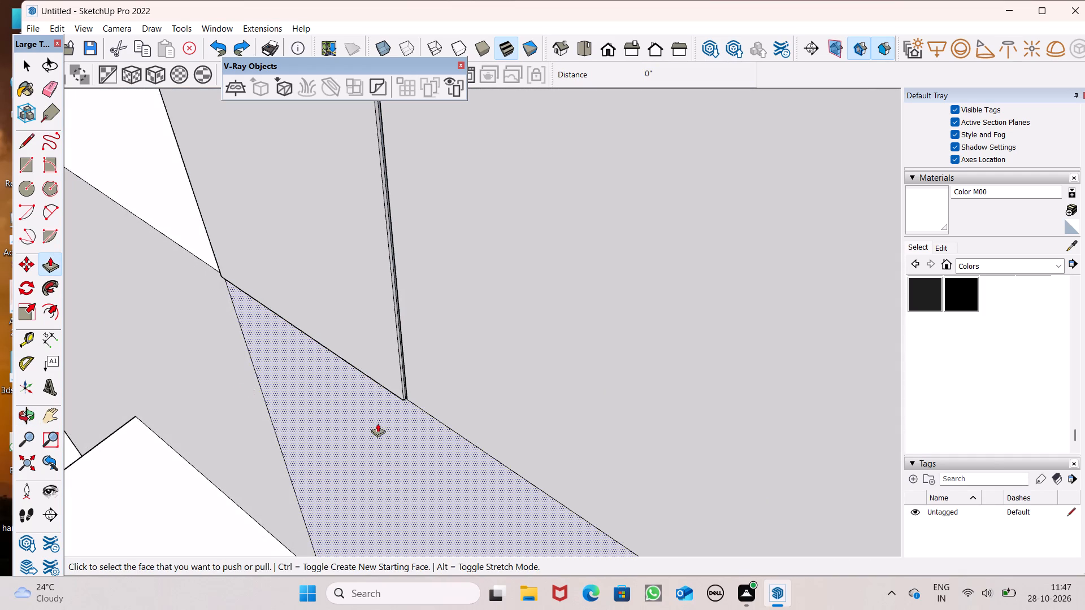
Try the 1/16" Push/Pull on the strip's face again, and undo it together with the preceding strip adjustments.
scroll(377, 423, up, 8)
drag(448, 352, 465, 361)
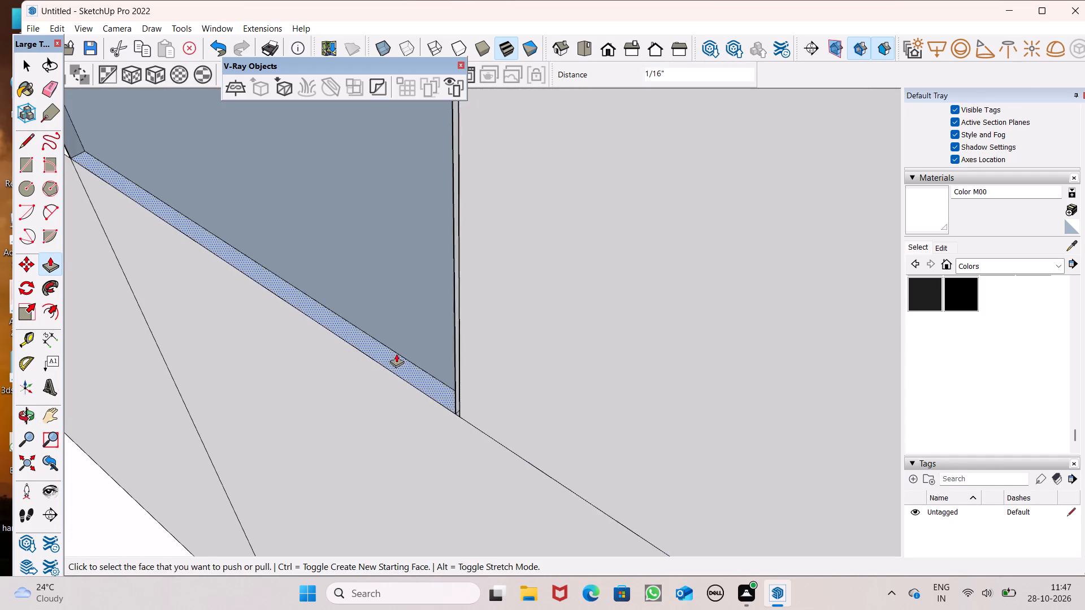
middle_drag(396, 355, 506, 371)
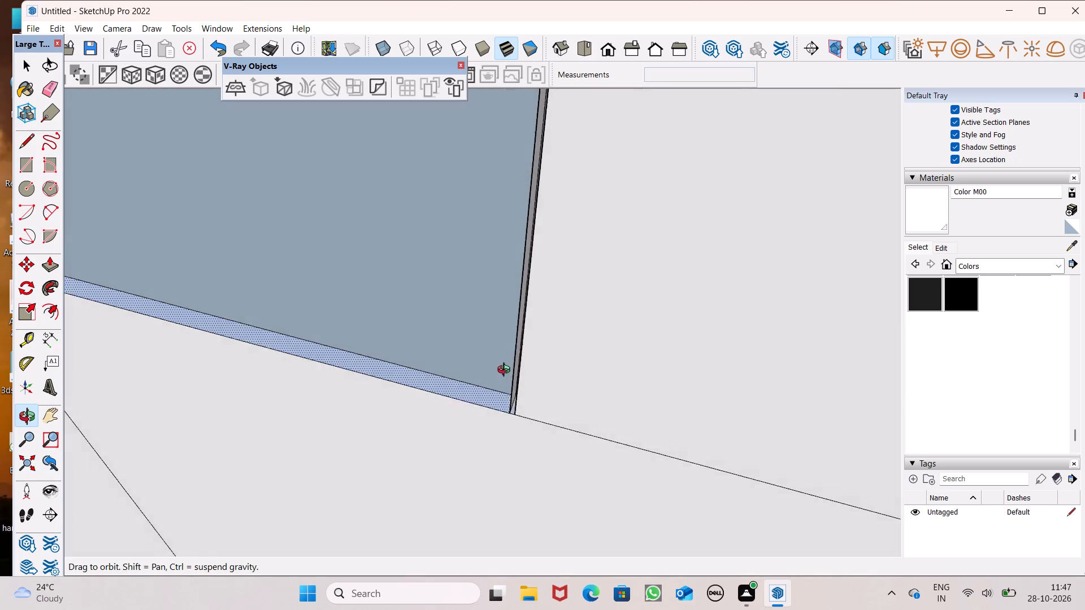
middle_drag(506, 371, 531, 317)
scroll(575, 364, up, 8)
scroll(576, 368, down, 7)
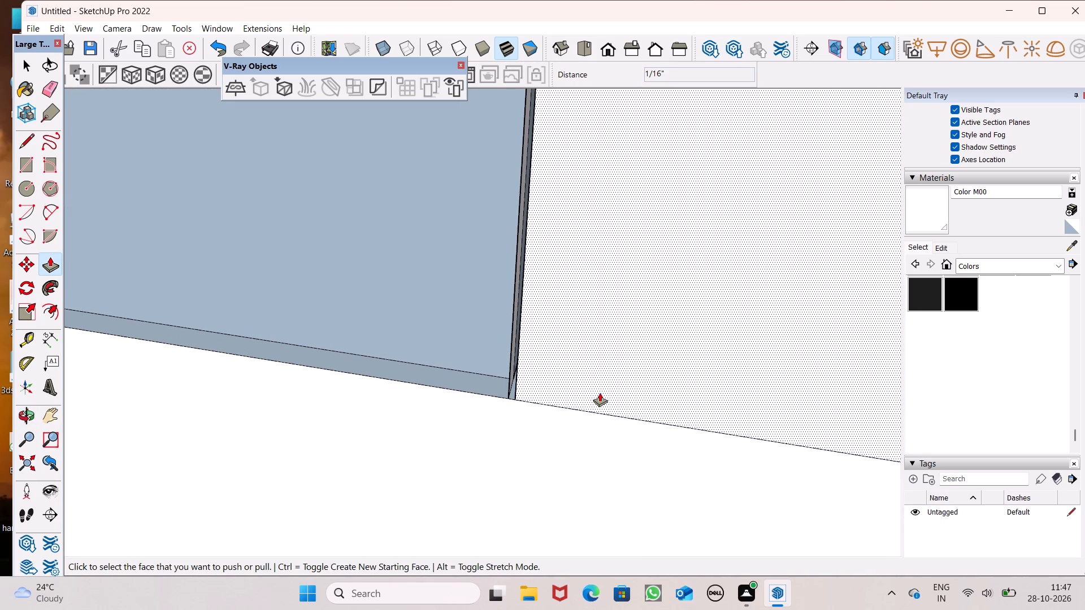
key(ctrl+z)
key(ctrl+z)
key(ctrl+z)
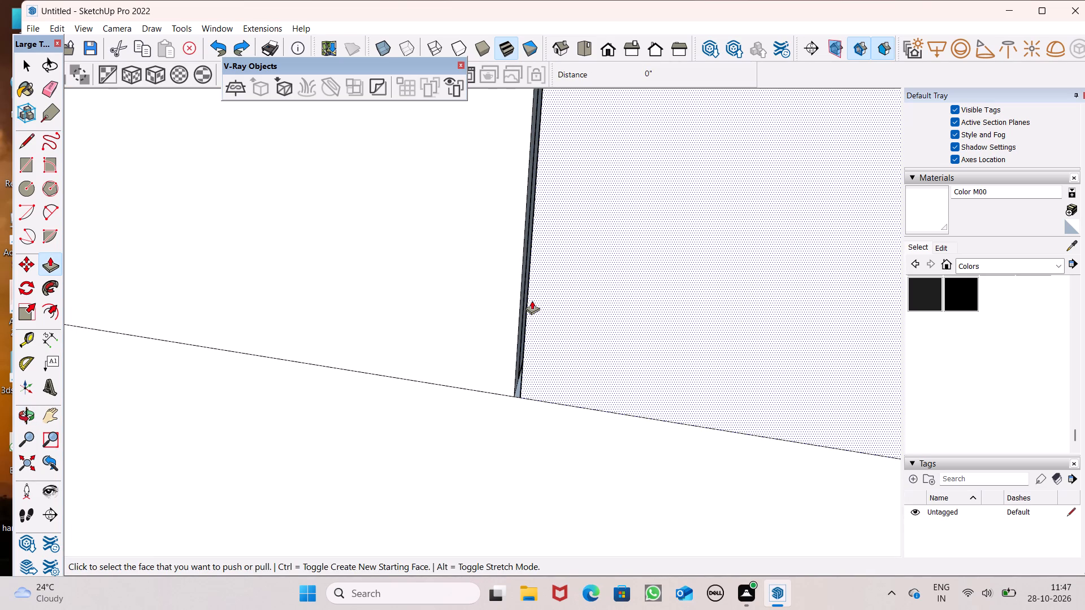
Undo one more of the earlier adjustments to the narrow strip beside the opening.
key(ctrl+z)
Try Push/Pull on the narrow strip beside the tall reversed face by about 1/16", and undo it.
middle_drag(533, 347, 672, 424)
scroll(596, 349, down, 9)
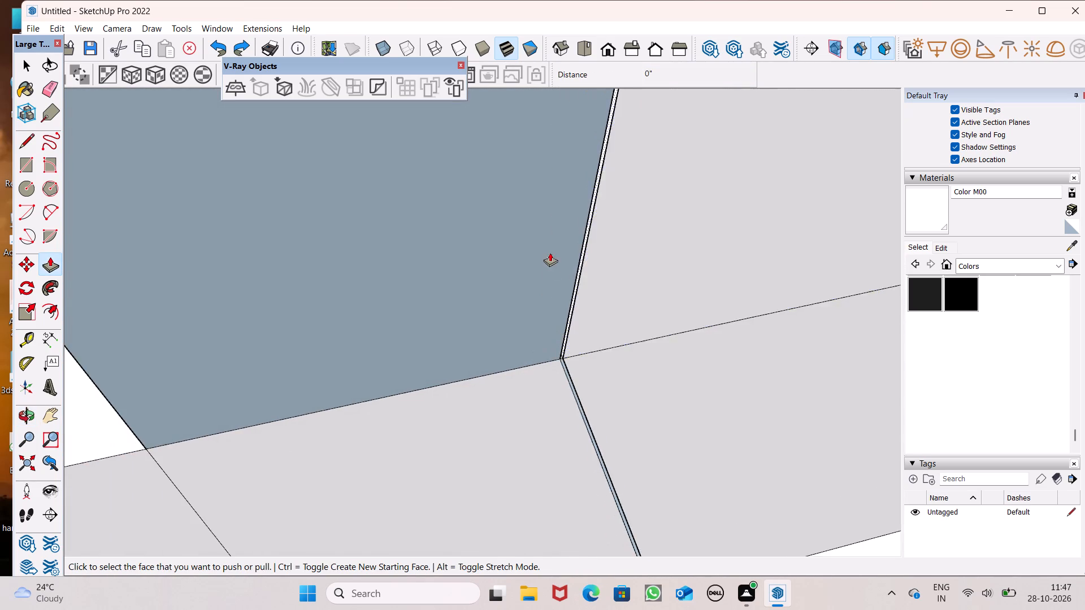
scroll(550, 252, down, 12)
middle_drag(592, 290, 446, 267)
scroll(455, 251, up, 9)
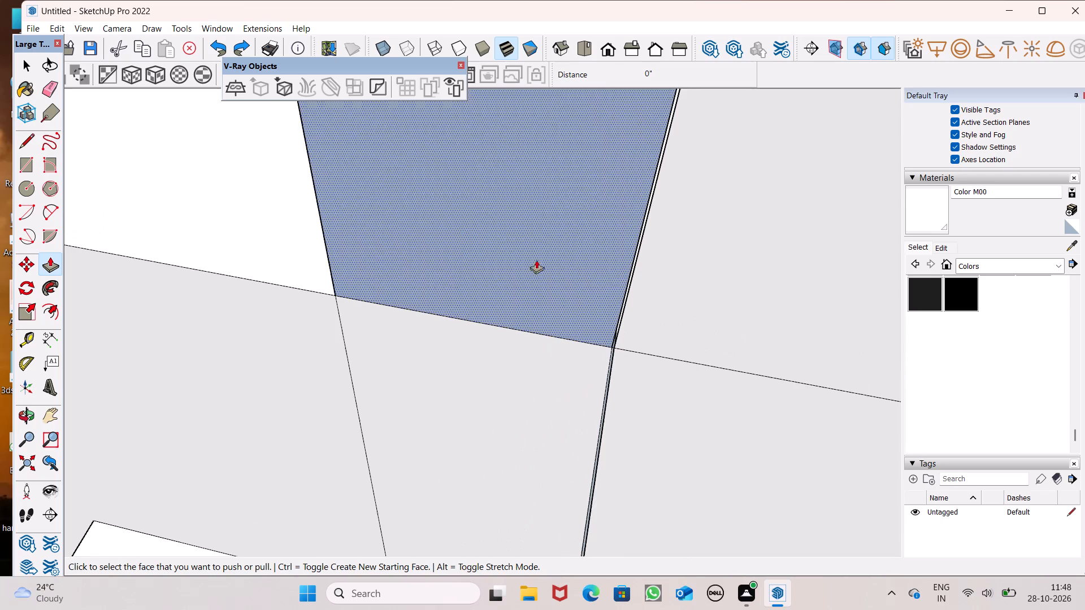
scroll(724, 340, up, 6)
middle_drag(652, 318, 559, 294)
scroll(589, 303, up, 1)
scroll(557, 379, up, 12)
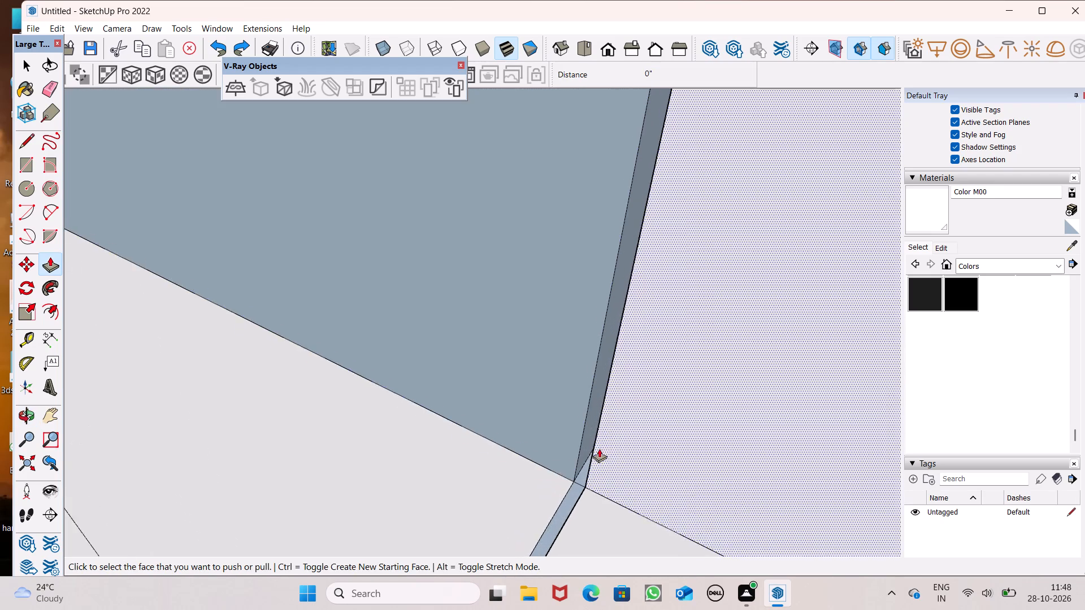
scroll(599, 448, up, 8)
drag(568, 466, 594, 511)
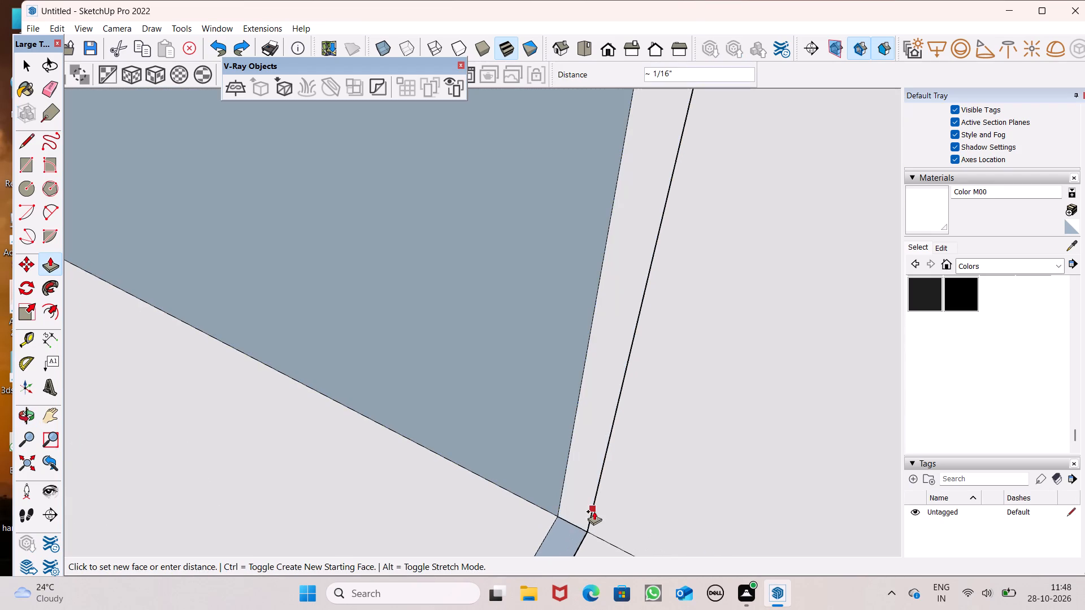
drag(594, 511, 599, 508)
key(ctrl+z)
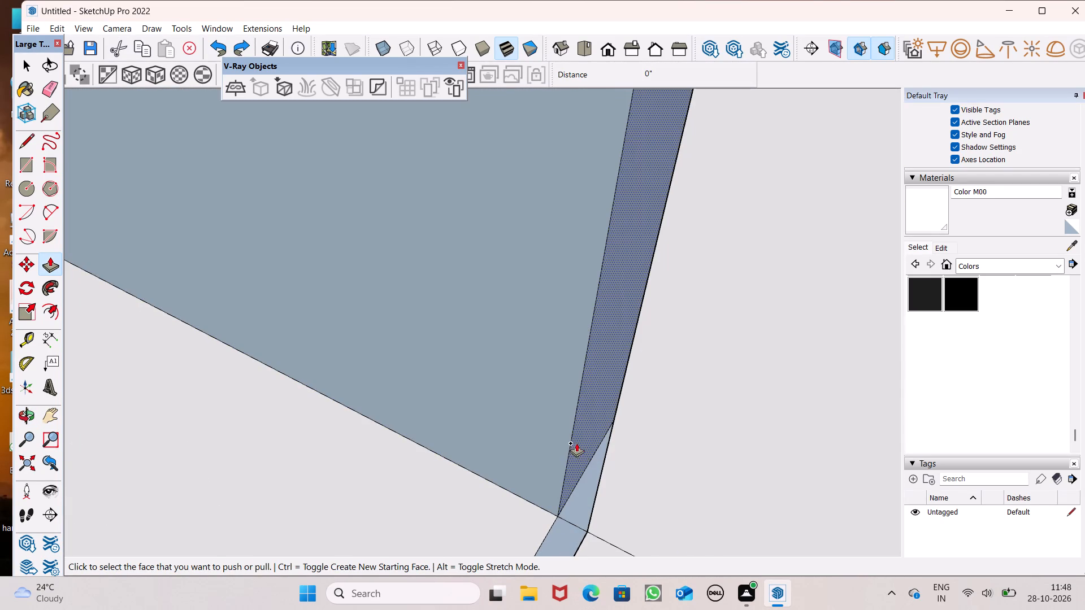
Push/Pull the narrow strip and the adjoining large reversed face by 1/16" to bring them level with the neighbouring wall face.
drag(576, 443, 605, 463)
drag(552, 437, 562, 460)
scroll(587, 377, down, 7)
drag(543, 414, 563, 421)
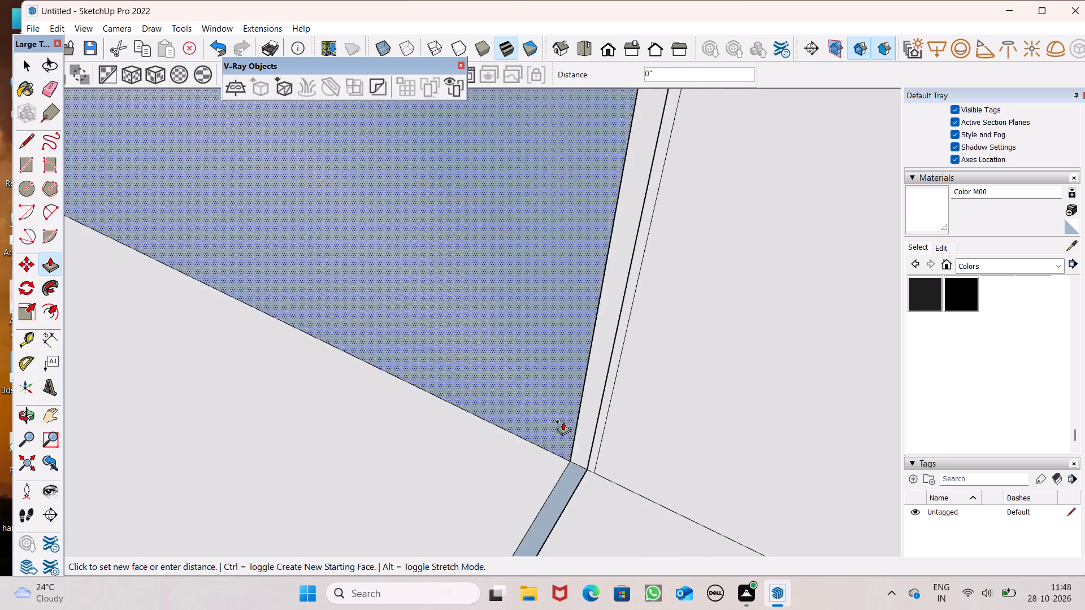
drag(563, 421, 573, 413)
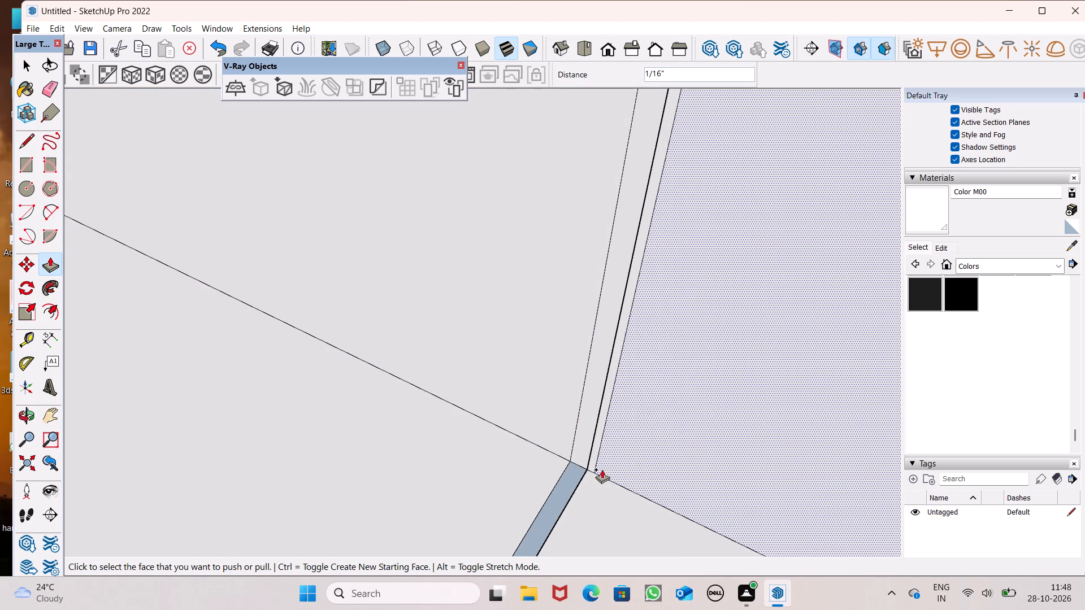
Erase the leftover vertical edges between the levelled wall faces and beside the narrow strip below them.
click(54, 96)
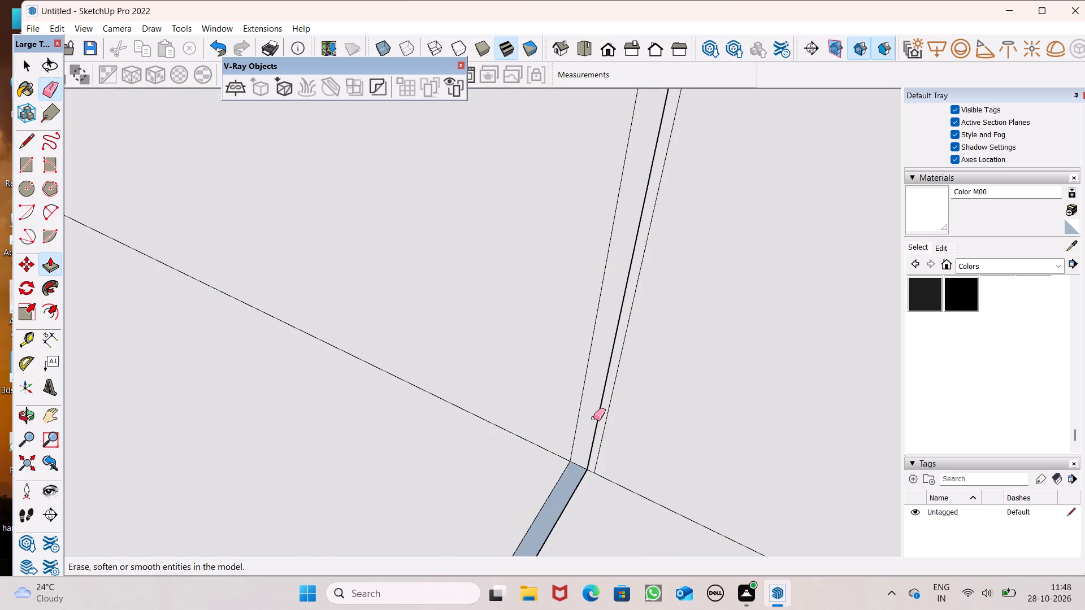
drag(605, 429, 586, 431)
drag(584, 415, 568, 417)
scroll(615, 358, down, 9)
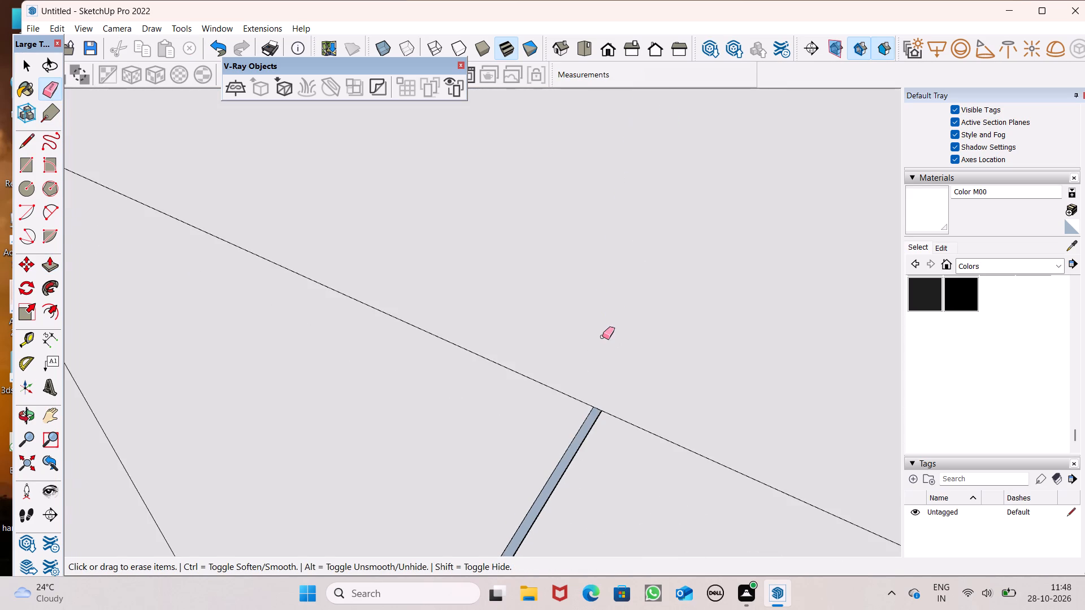
scroll(602, 337, down, 8)
drag(567, 416, 552, 416)
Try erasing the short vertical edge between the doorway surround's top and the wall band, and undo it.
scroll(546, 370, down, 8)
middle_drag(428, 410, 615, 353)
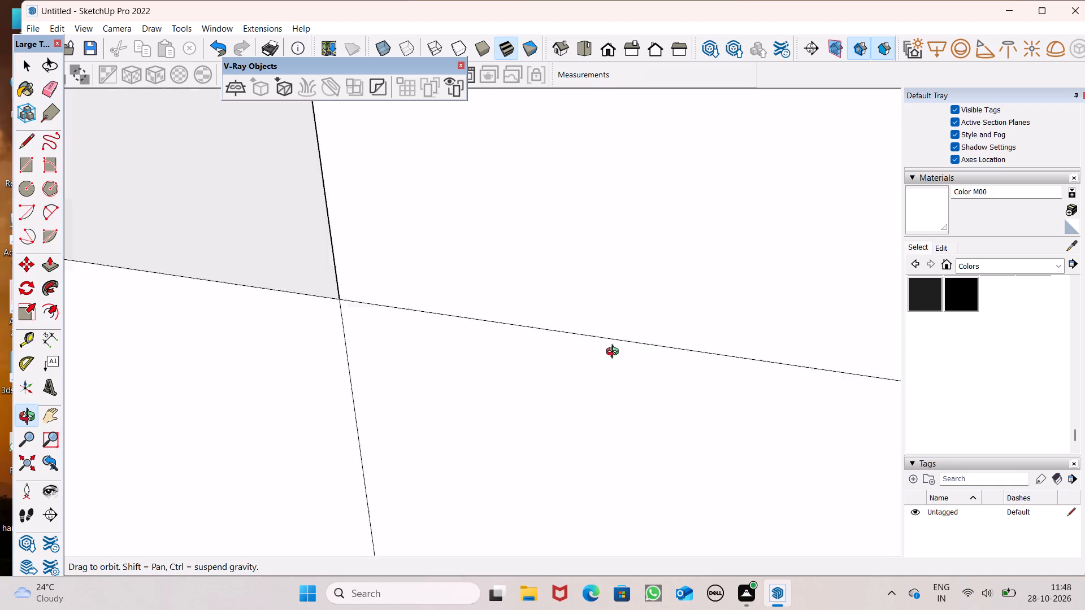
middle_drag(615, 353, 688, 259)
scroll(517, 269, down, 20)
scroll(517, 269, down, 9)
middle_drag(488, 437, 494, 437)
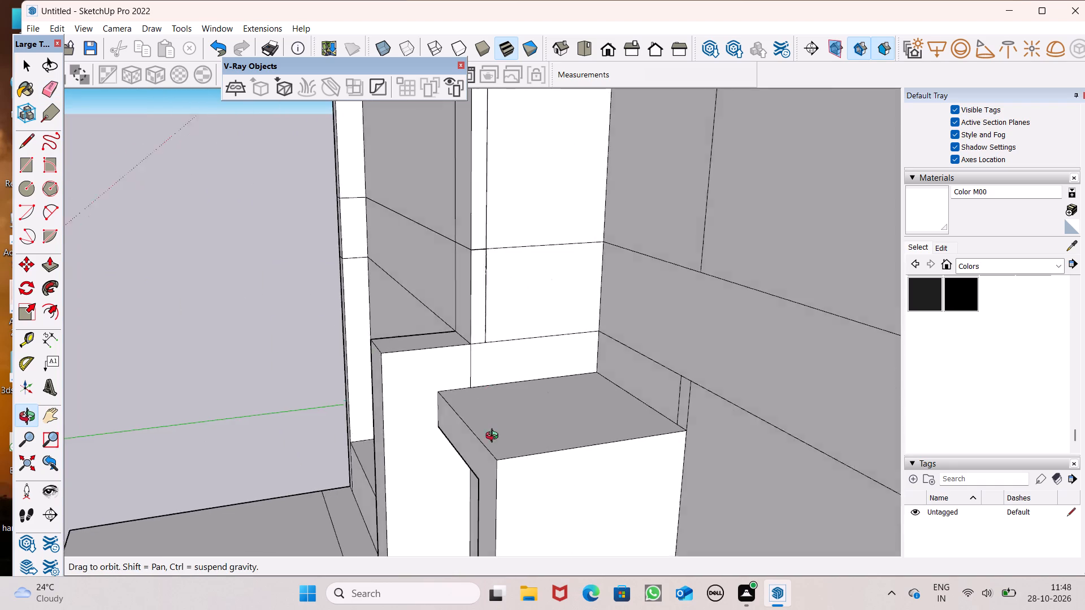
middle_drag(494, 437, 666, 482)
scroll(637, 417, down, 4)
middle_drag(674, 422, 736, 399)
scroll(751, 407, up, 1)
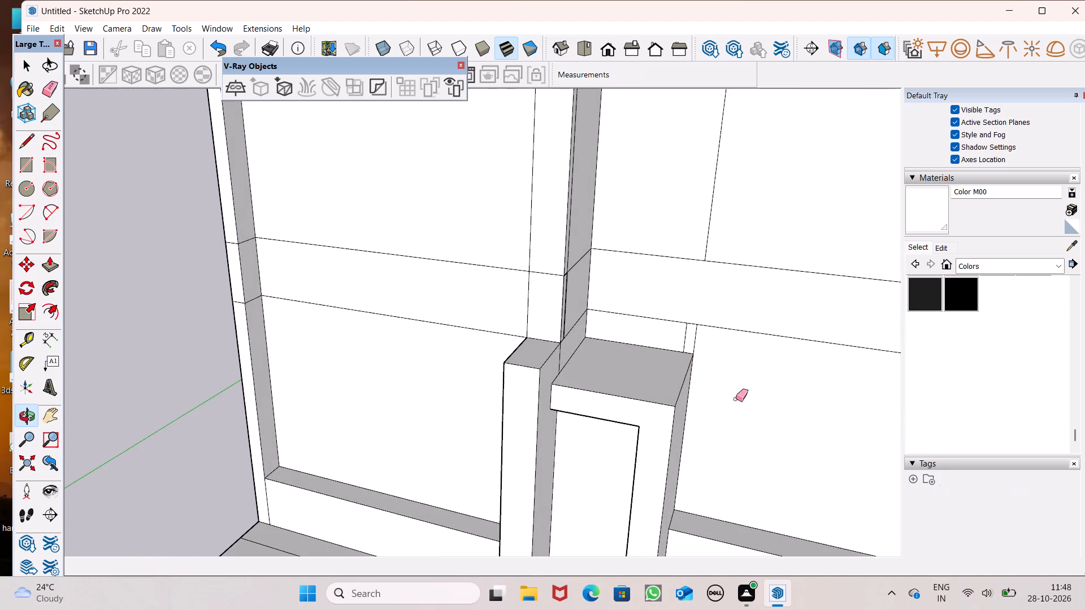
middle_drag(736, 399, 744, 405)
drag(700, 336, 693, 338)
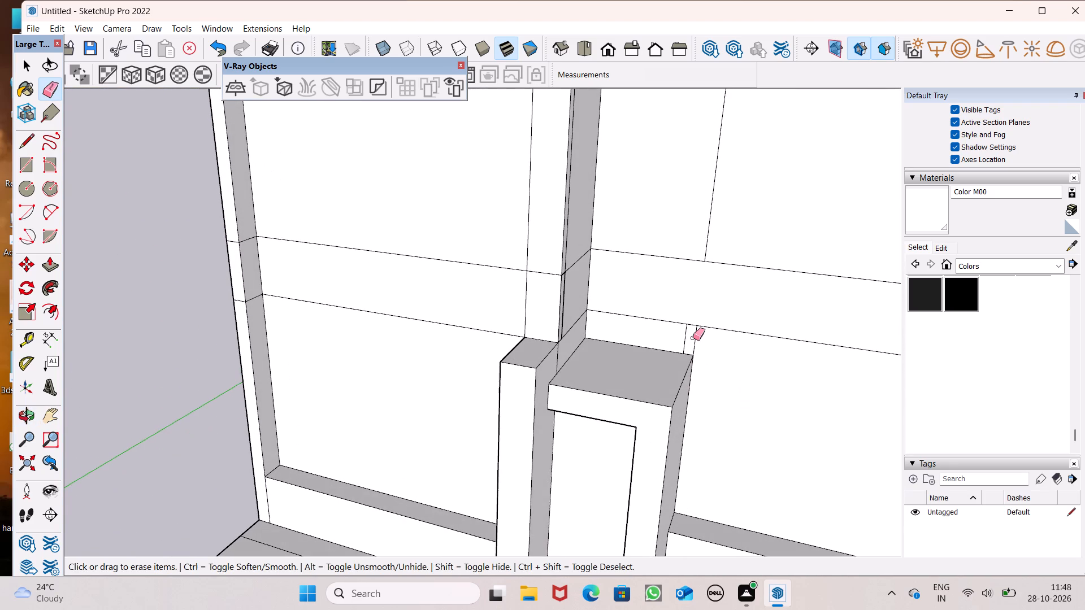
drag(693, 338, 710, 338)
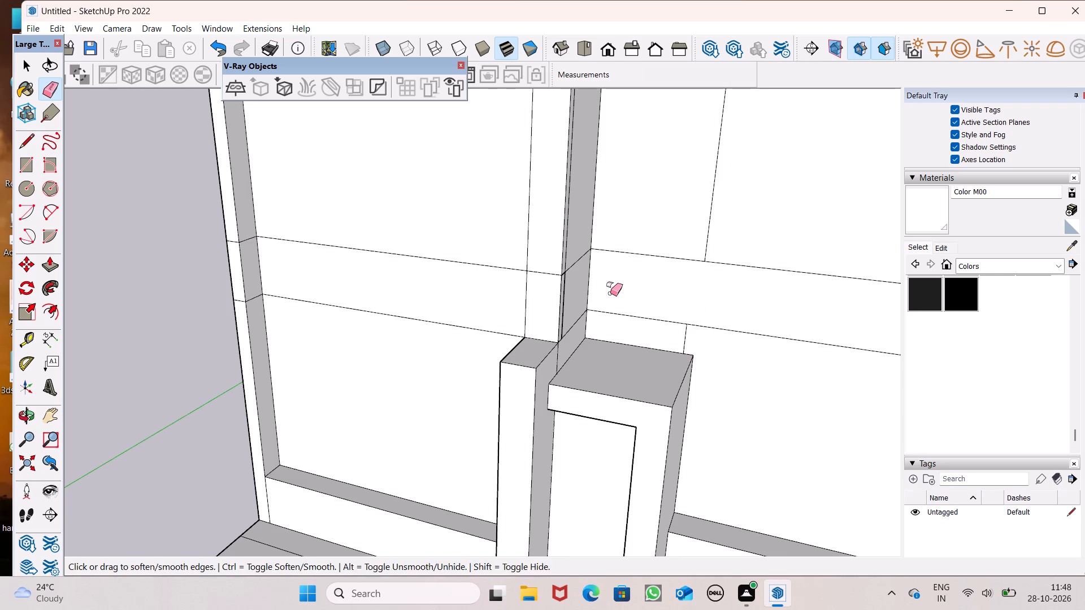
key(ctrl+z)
Draw a line across the wall band above the doorway surround, from the tall vertical edge's lower end to the band's lower edge.
click(23, 137)
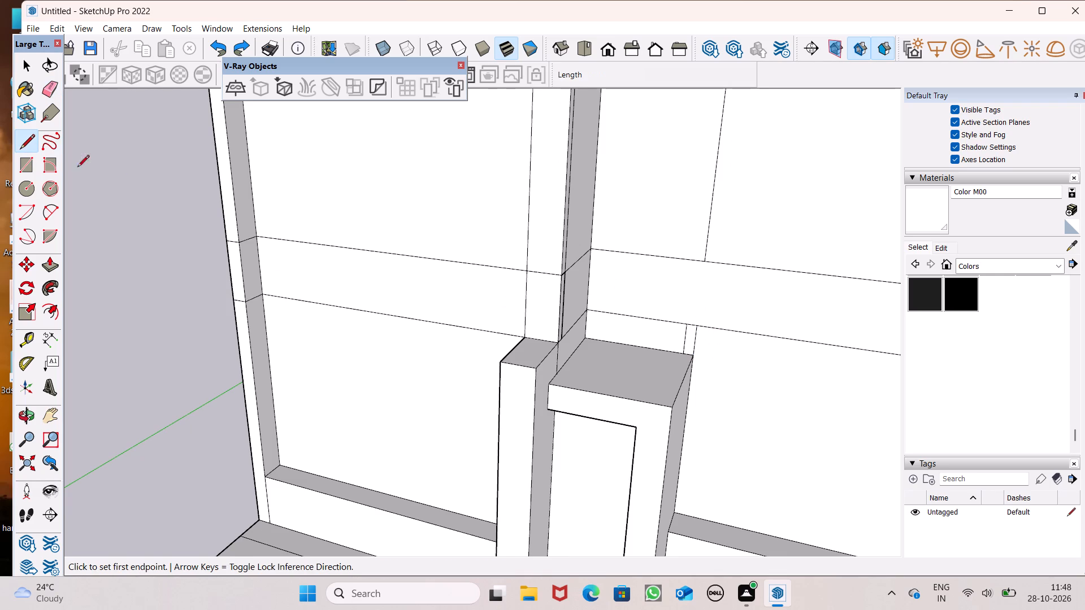
scroll(702, 278, up, 5)
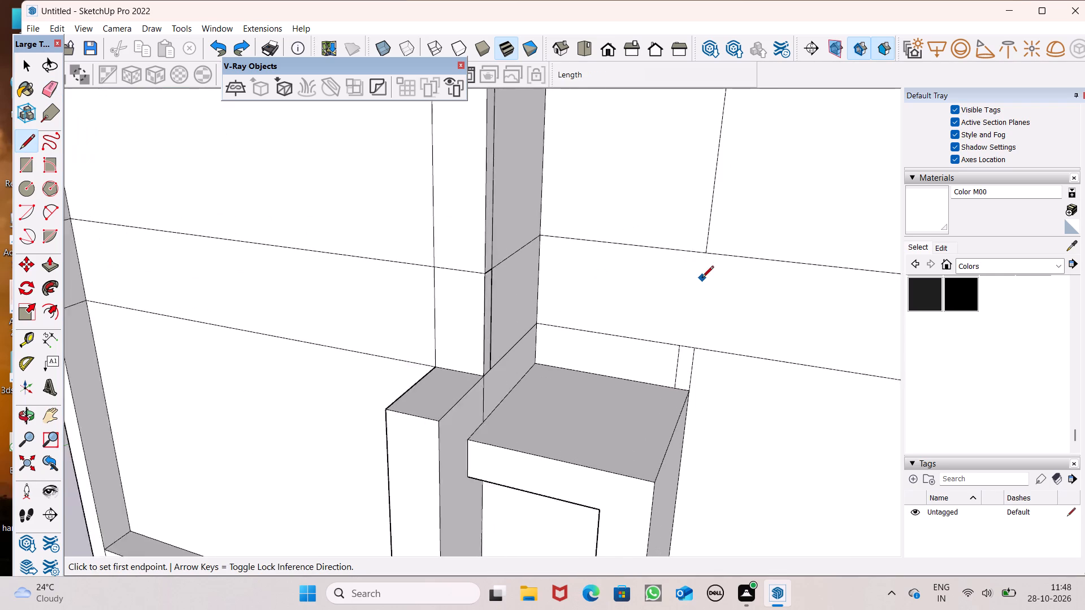
click(706, 248)
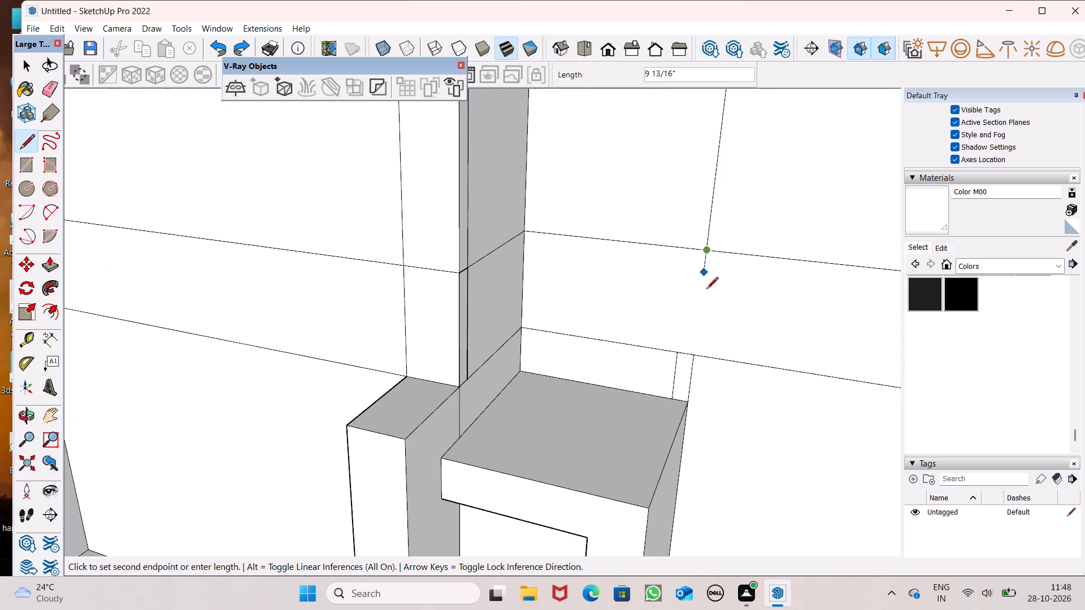
click(700, 352)
scroll(539, 295, down, 5)
scroll(501, 334, down, 4)
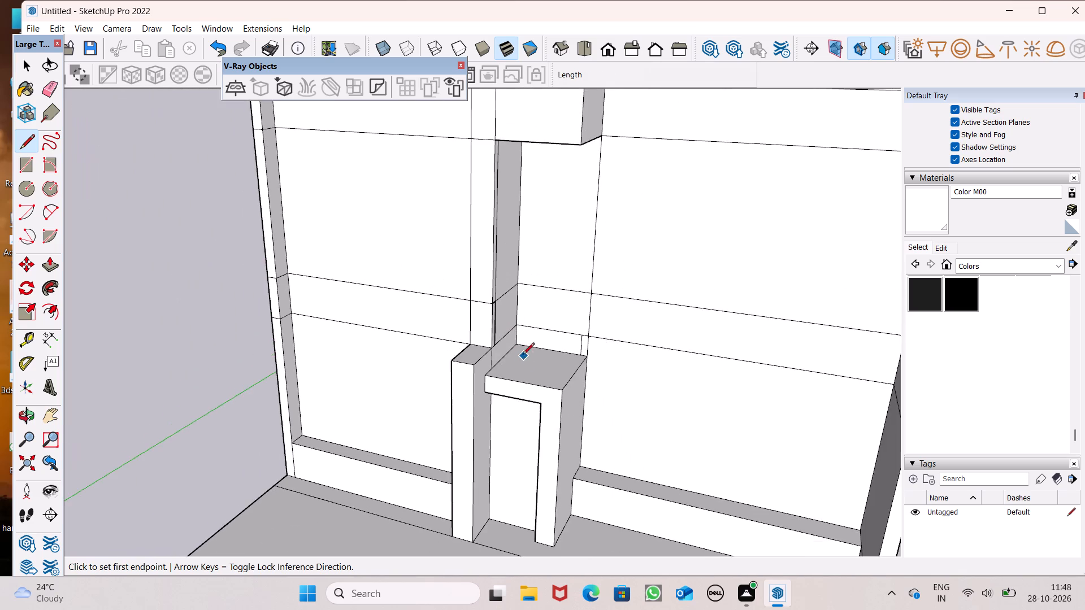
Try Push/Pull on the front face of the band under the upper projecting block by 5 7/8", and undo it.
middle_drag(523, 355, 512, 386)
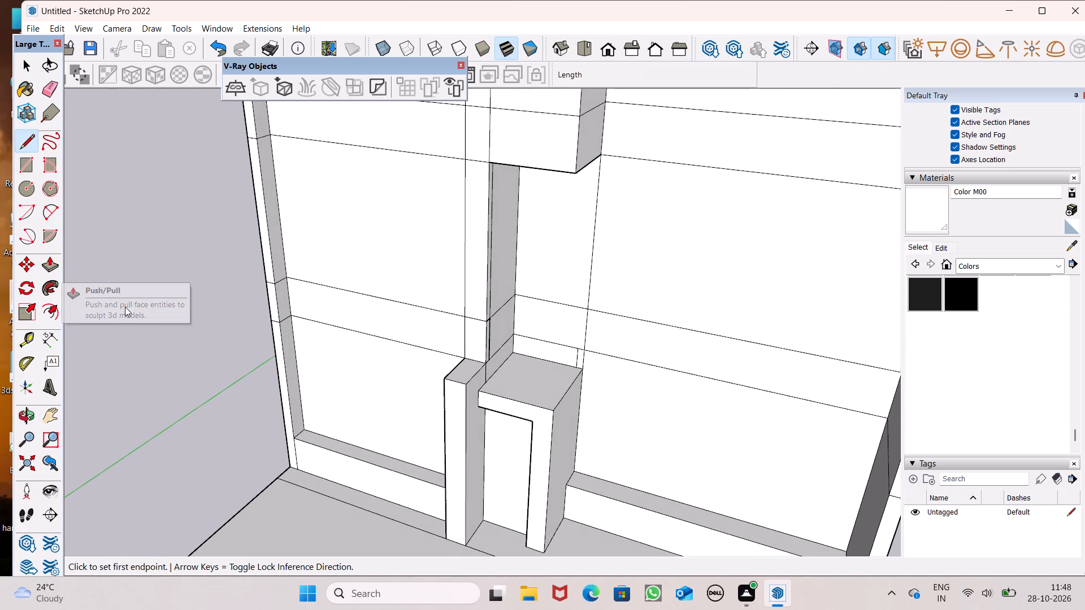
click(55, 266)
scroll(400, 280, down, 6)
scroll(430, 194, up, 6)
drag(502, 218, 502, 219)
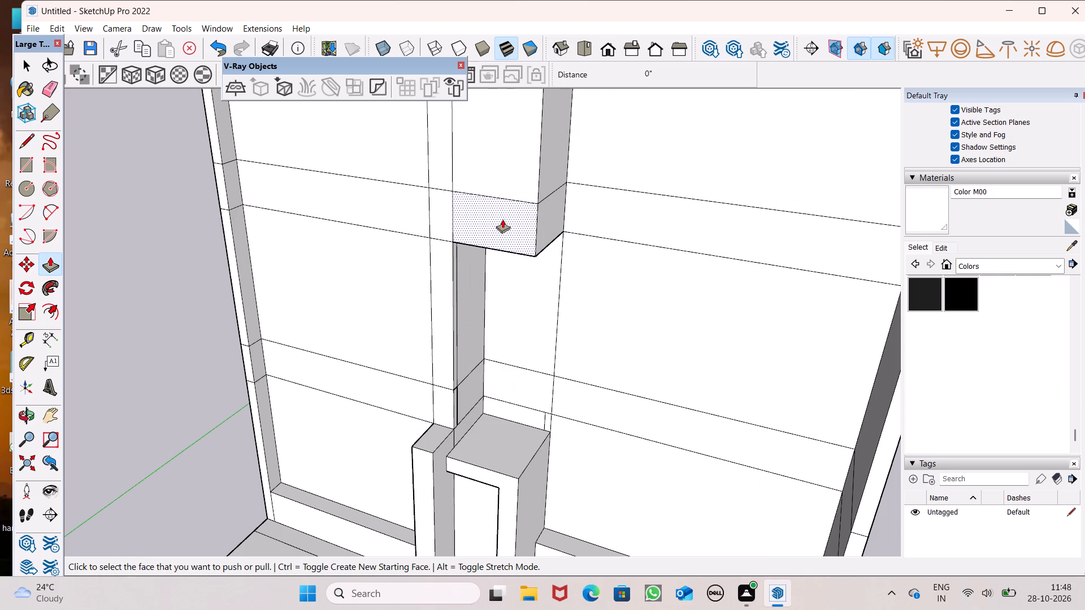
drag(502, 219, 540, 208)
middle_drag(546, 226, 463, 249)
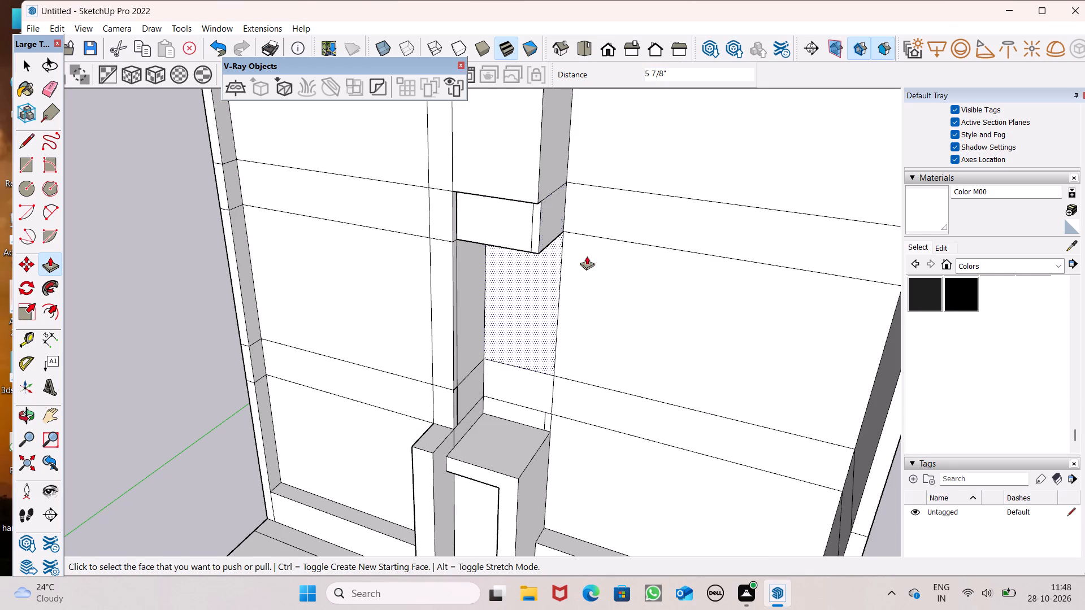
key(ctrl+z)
Push the side of the band under the upper projecting block in about 5 5/16", and its inner face in 3' 5 13/16".
drag(545, 231, 524, 227)
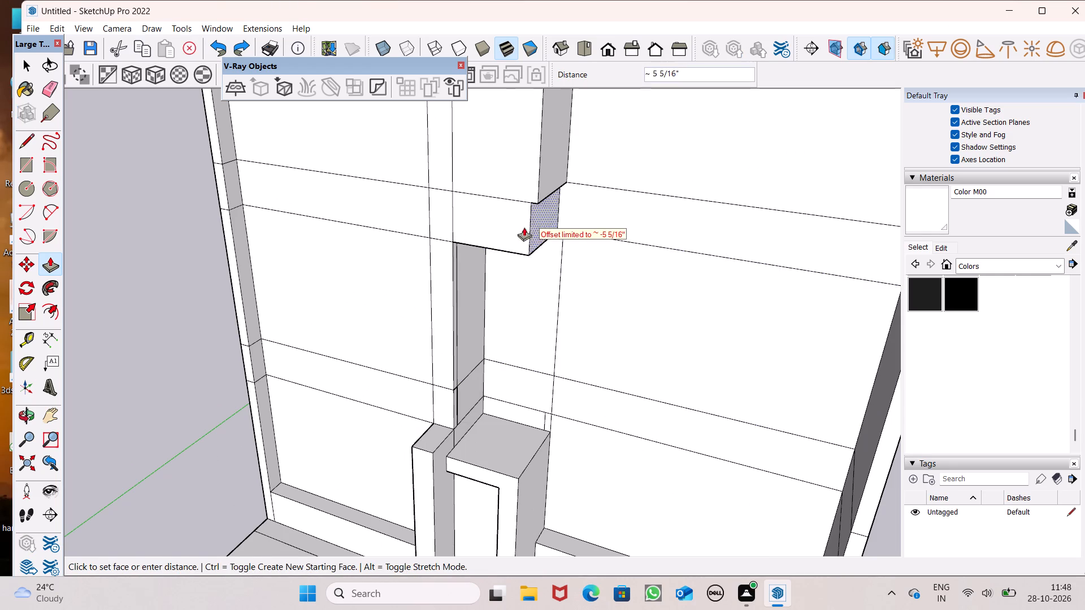
drag(524, 227, 498, 221)
middle_drag(548, 250, 421, 270)
drag(465, 245, 446, 239)
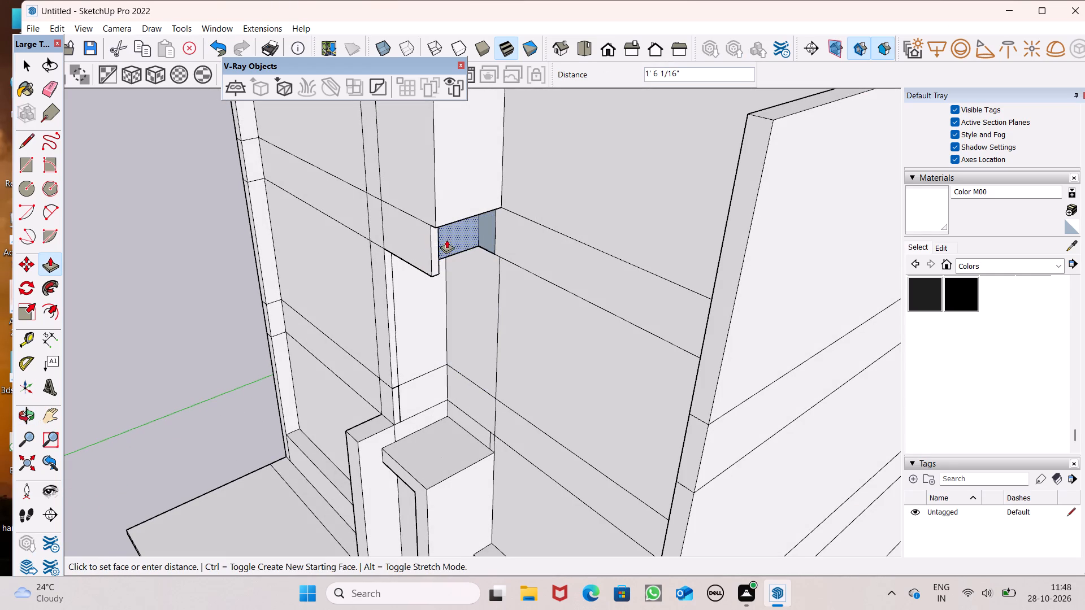
drag(446, 239, 426, 229)
Push the thin end face left at the front of the band in 3' 5 13/16" to match the recess.
middle_drag(440, 239, 379, 178)
scroll(379, 178, up, 1)
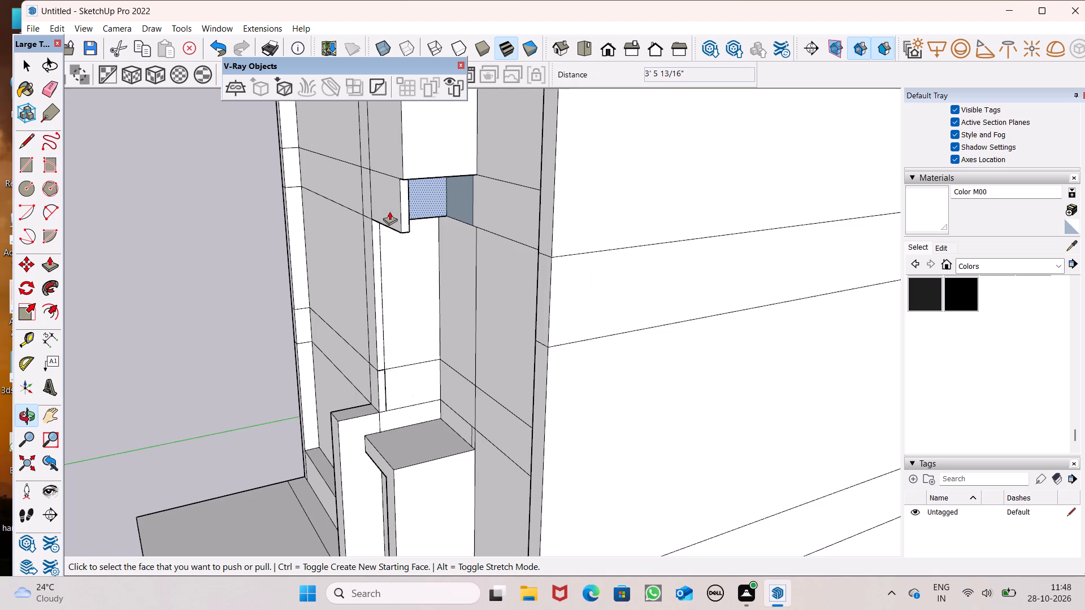
drag(407, 233, 372, 246)
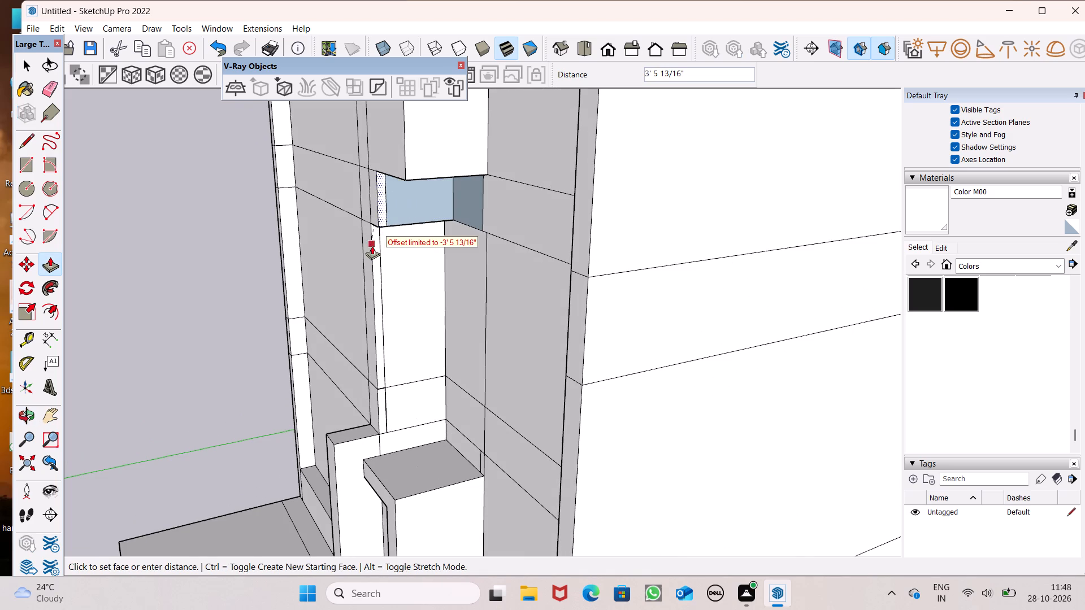
drag(372, 246, 372, 249)
Push the band's thin end strip and the adjoining inner face back another 1' 1 13/16" to line up with the recess below.
middle_drag(392, 245, 679, 338)
scroll(510, 188, down, 13)
middle_drag(453, 268, 454, 269)
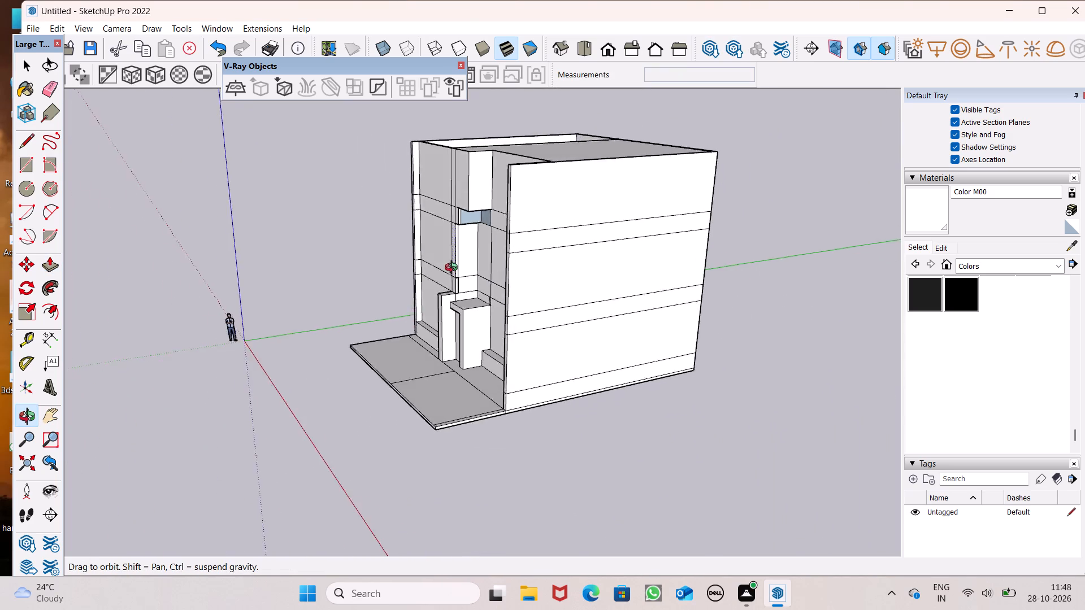
middle_drag(454, 269, 604, 224)
scroll(606, 232, up, 1)
scroll(444, 161, up, 8)
scroll(400, 250, up, 6)
scroll(485, 295, up, 5)
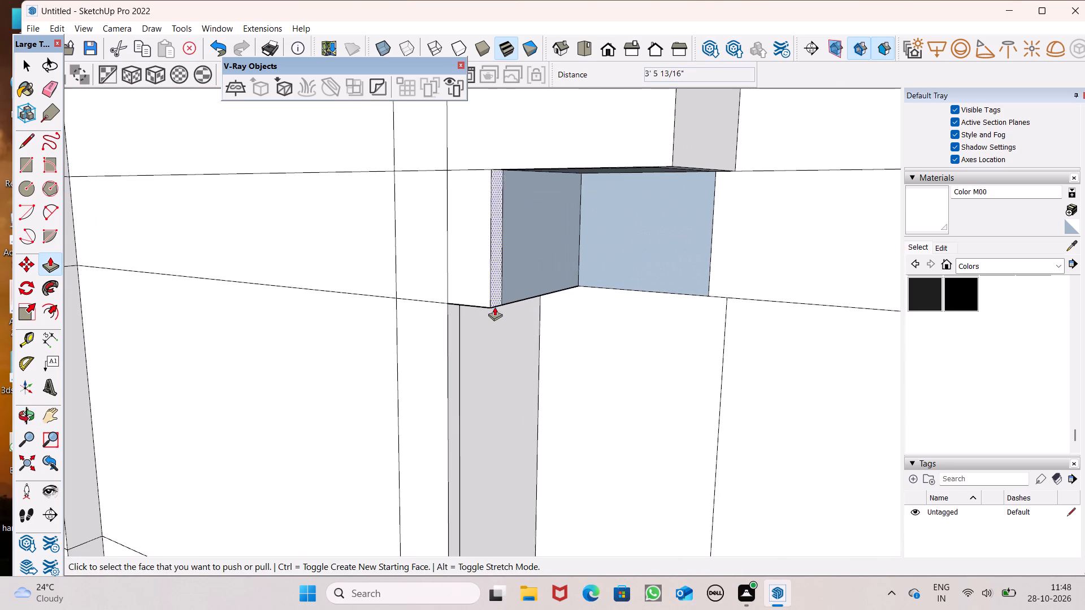
drag(498, 297, 459, 324)
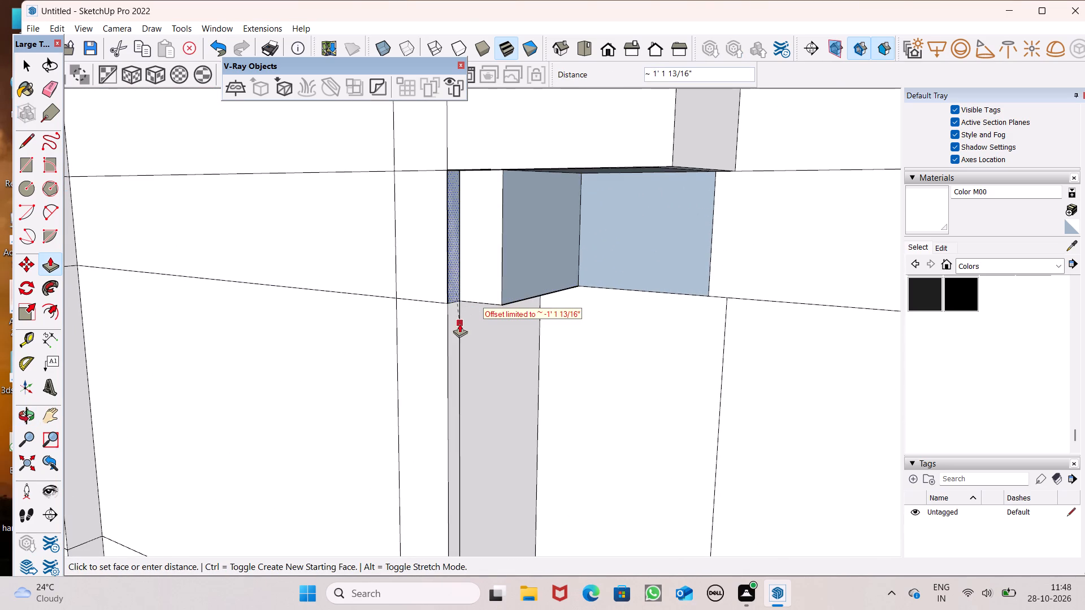
drag(459, 324, 455, 324)
drag(519, 298, 473, 314)
scroll(501, 255, down, 7)
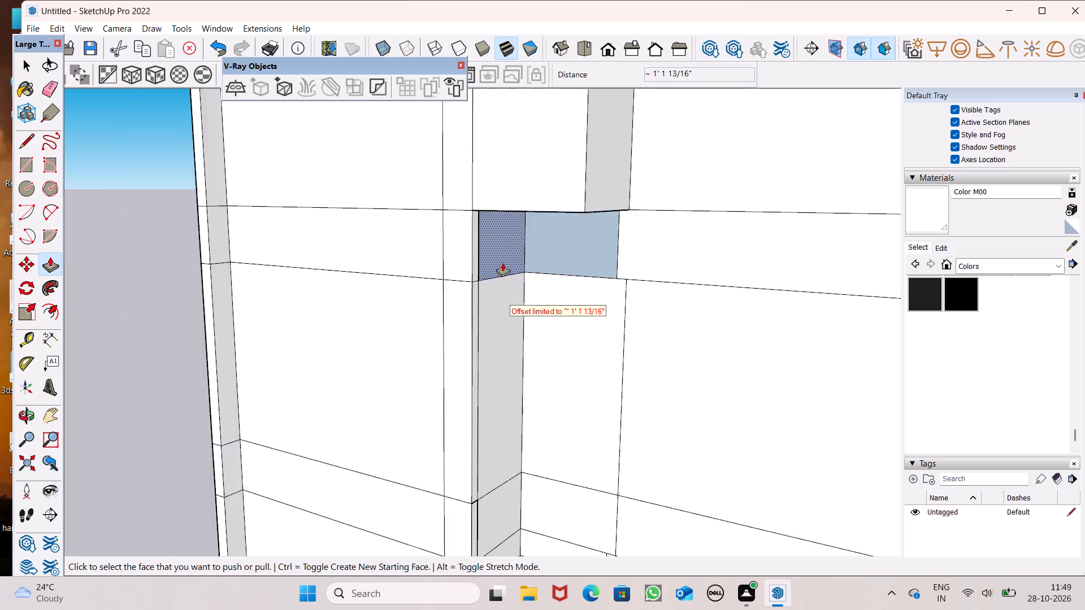
Push the side face of the tall projecting block above the band inward by about 5 5/16".
middle_drag(558, 260, 485, 359)
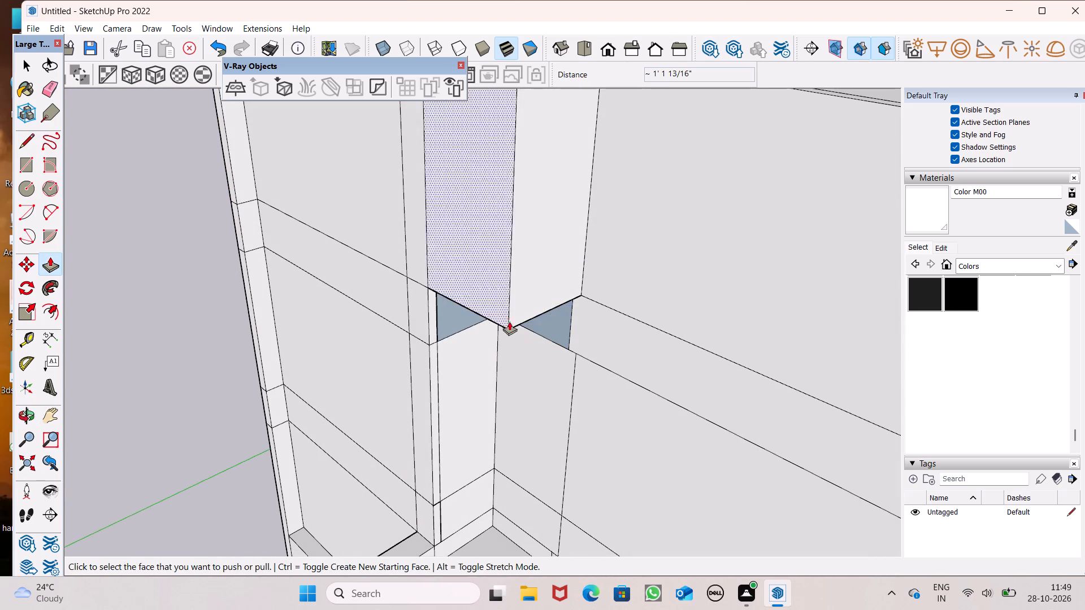
drag(530, 307, 488, 310)
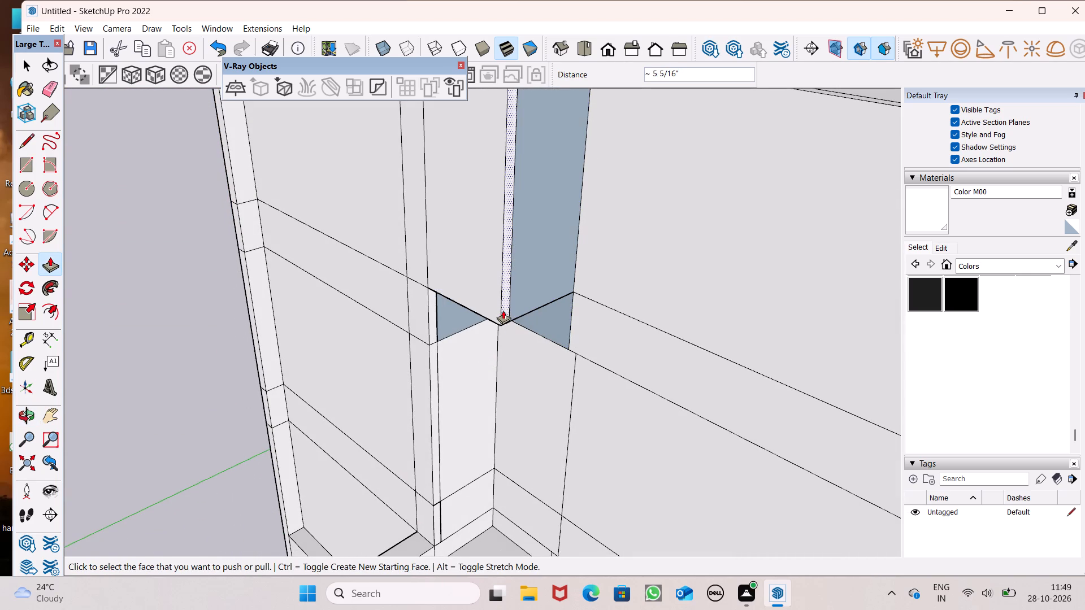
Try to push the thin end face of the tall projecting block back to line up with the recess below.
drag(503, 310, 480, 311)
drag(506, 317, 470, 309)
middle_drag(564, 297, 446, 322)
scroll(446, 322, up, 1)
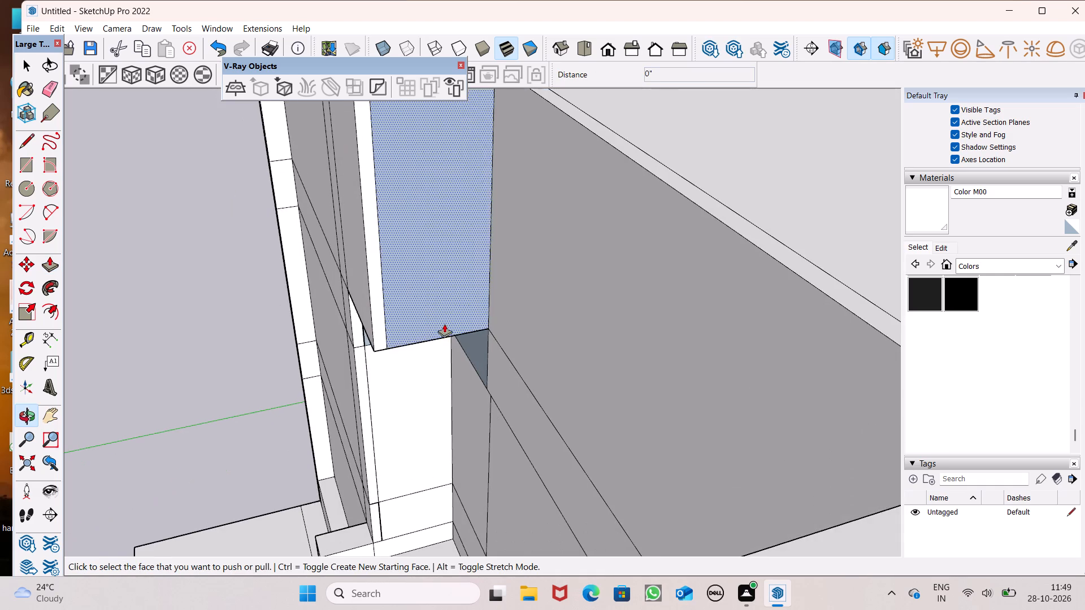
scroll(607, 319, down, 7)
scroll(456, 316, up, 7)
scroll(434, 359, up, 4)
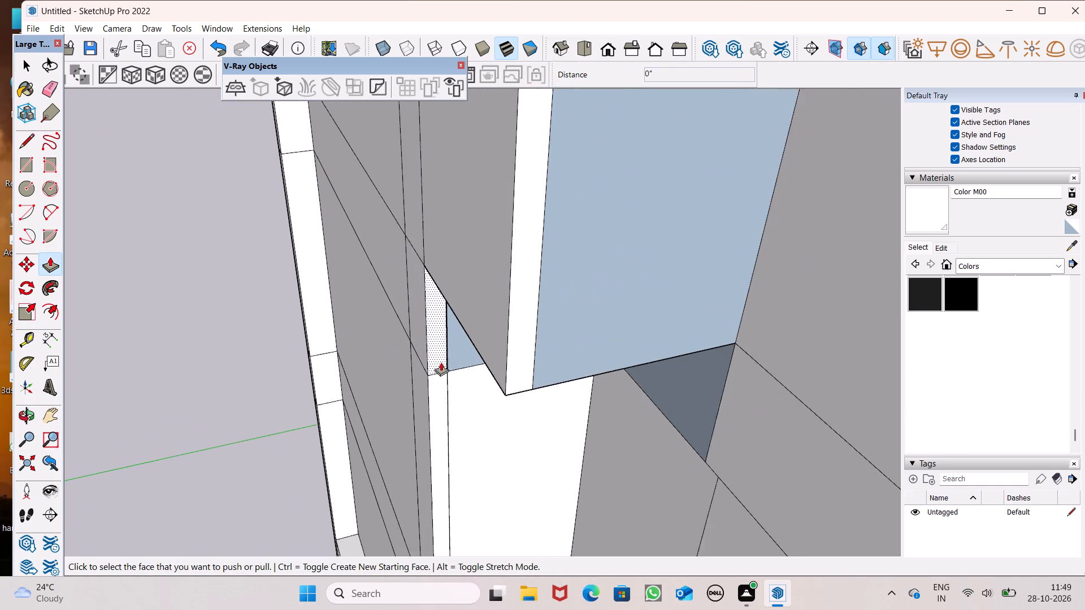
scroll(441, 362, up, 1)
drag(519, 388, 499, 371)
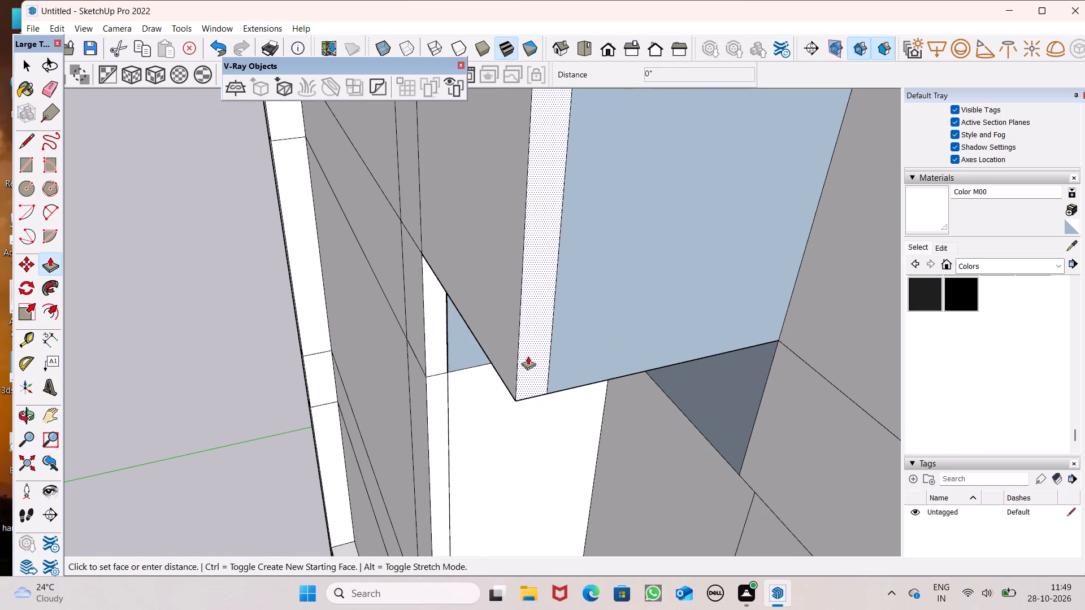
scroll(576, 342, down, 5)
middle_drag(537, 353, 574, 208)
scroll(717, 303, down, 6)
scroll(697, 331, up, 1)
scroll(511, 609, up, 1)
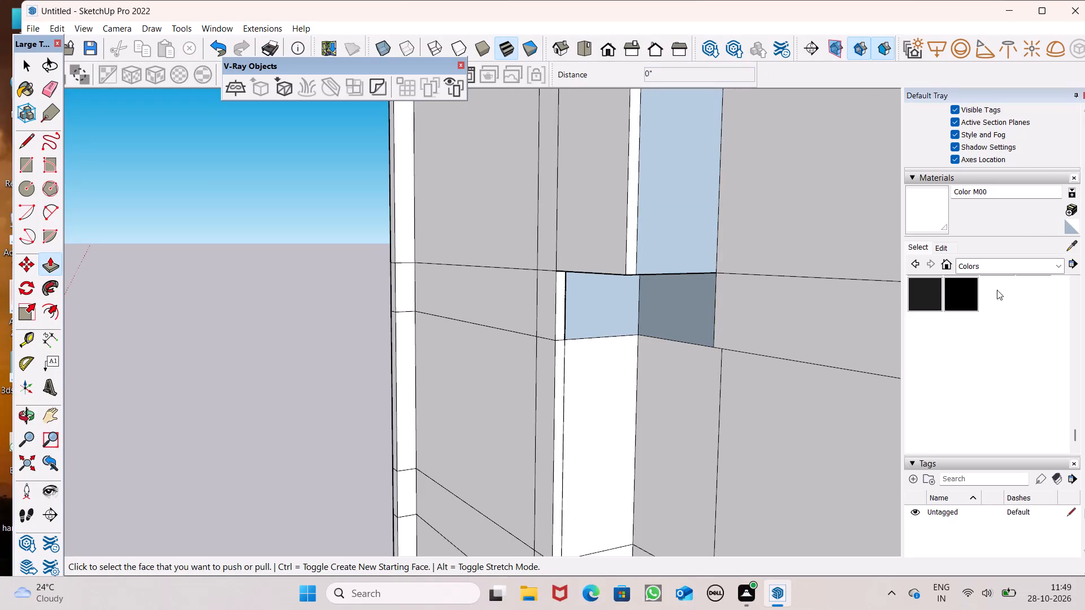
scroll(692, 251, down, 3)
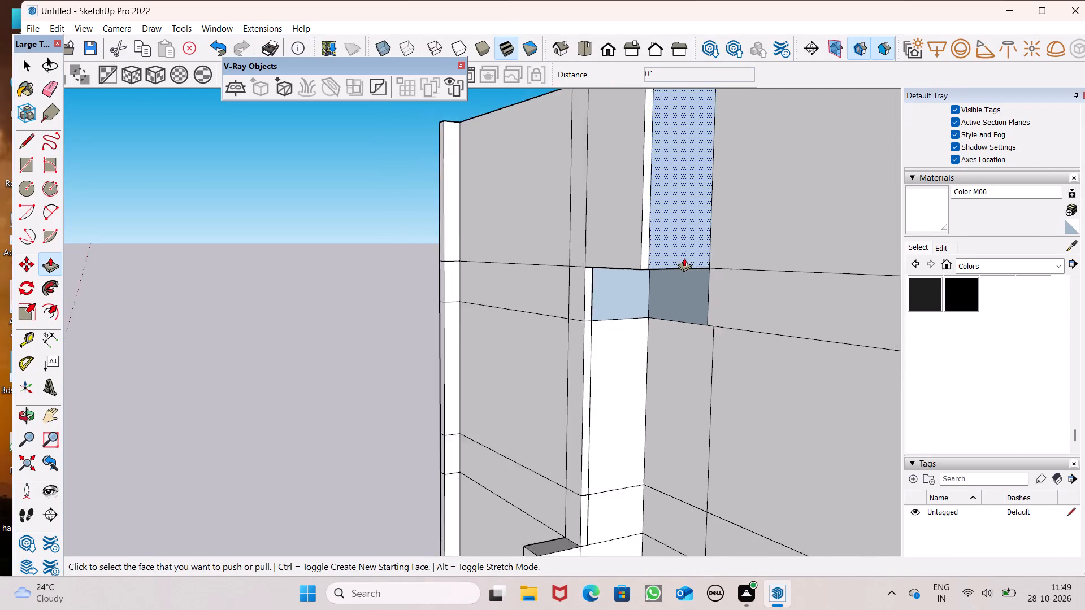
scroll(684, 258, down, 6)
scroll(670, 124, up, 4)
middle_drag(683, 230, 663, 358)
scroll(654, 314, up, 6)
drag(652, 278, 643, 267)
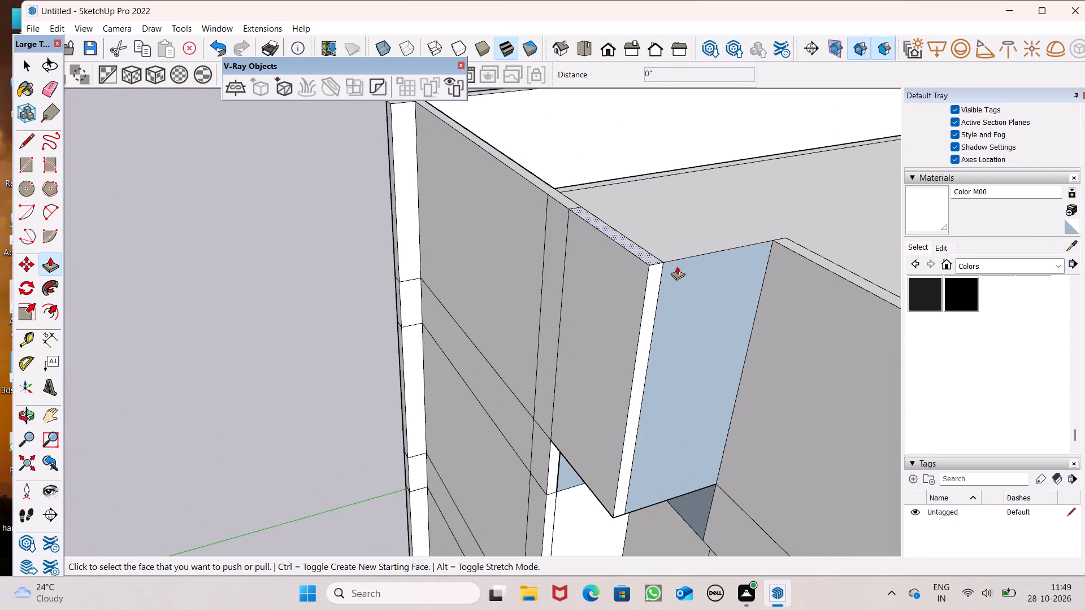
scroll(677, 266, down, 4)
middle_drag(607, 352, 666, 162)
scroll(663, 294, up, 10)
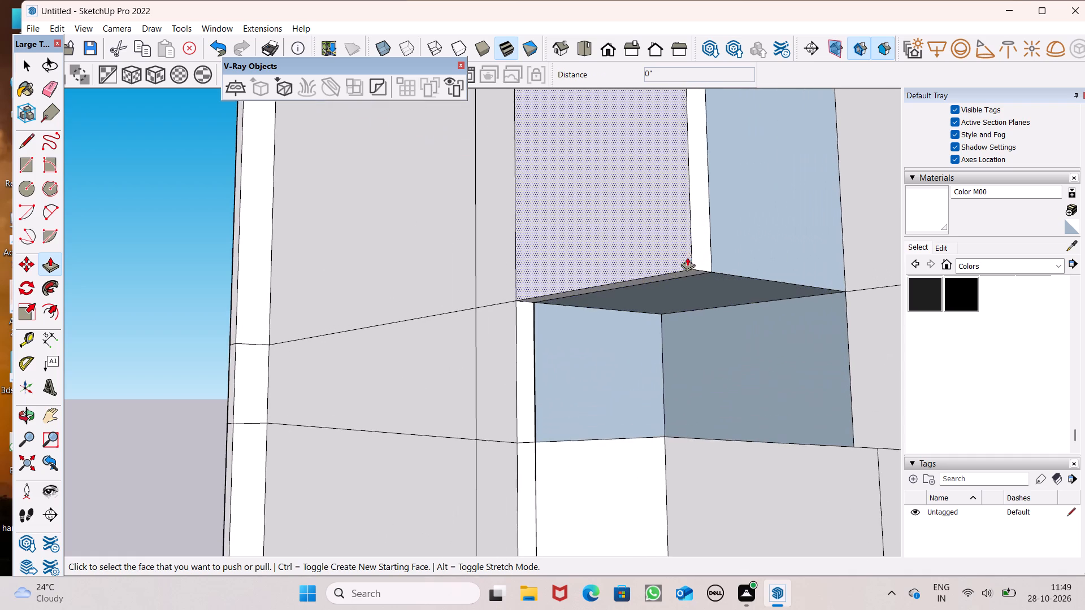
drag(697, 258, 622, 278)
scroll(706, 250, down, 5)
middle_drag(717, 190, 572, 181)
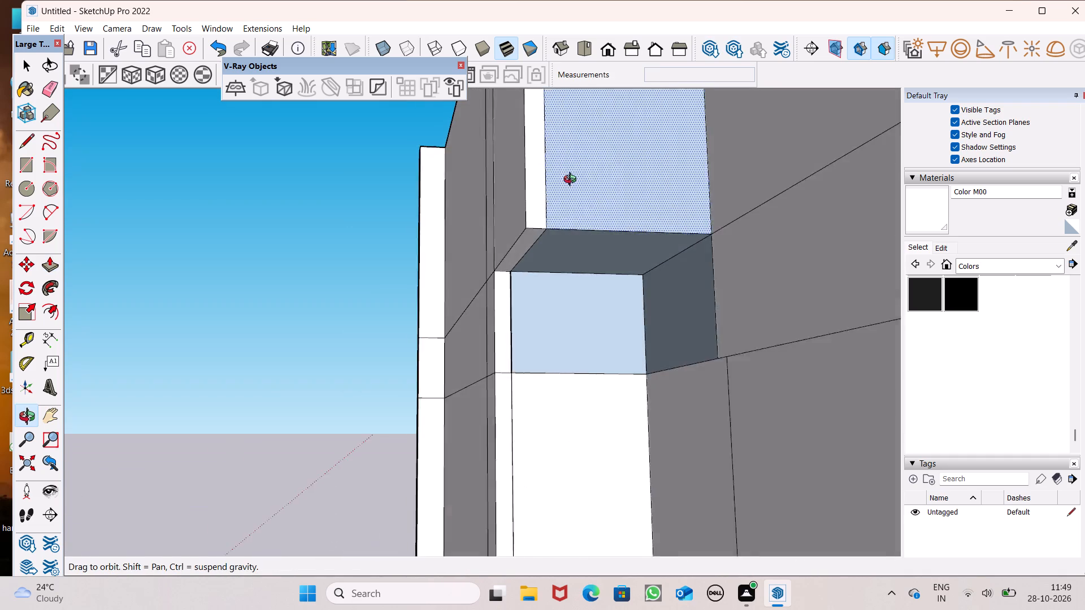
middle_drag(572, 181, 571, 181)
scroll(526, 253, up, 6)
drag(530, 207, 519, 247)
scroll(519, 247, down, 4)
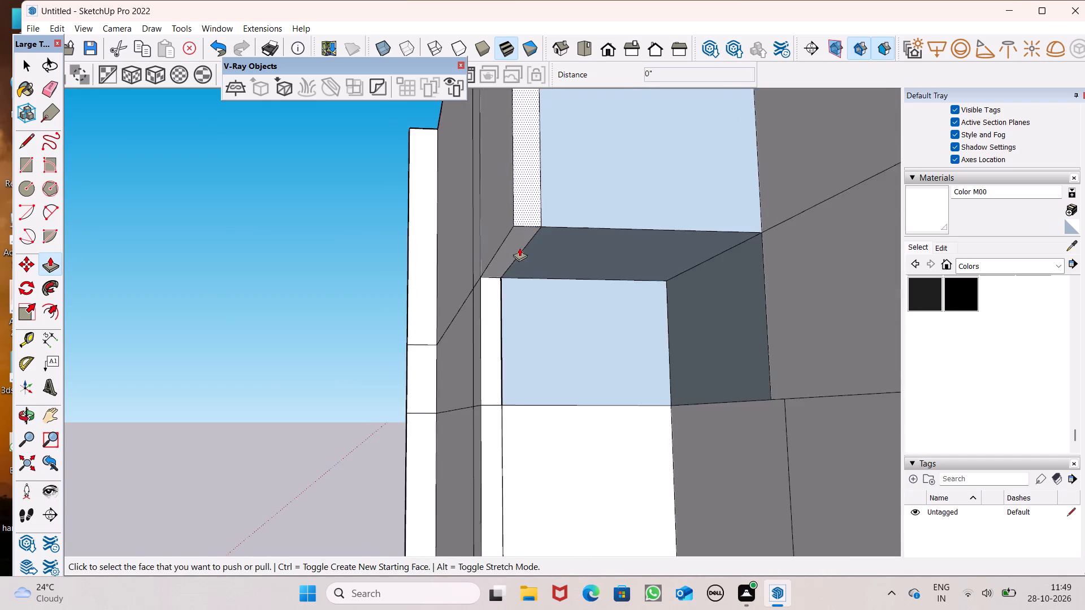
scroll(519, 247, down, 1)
Push the inner face of the tall projecting block in 3' 7 5/16", and another 1' 5/16" to meet the recess below.
middle_drag(572, 263, 570, 347)
middle_drag(594, 282, 650, 99)
drag(630, 202, 629, 211)
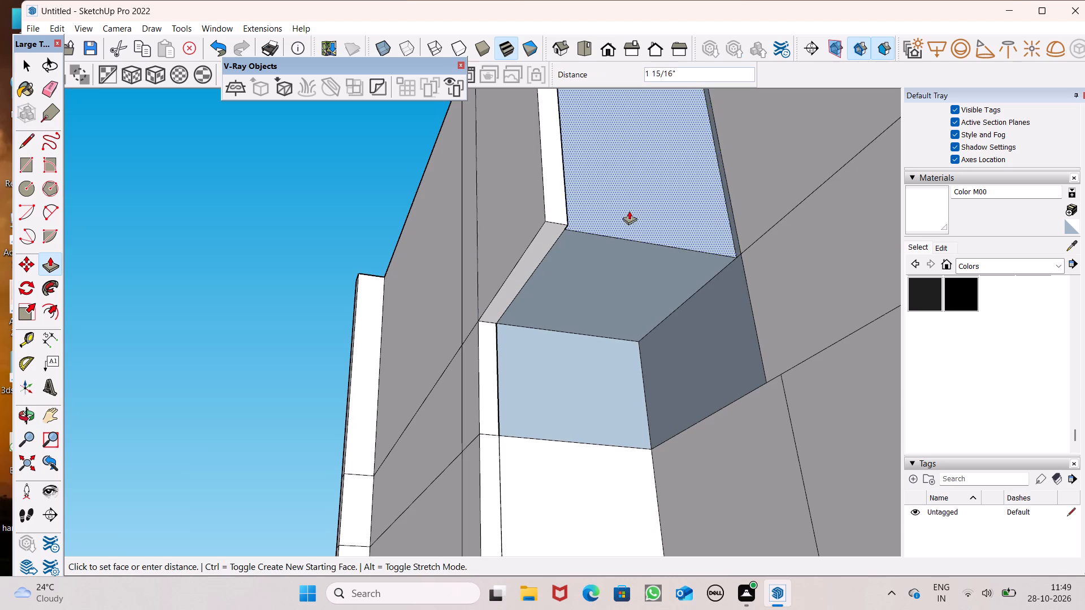
drag(629, 211, 608, 327)
scroll(618, 284, down, 1)
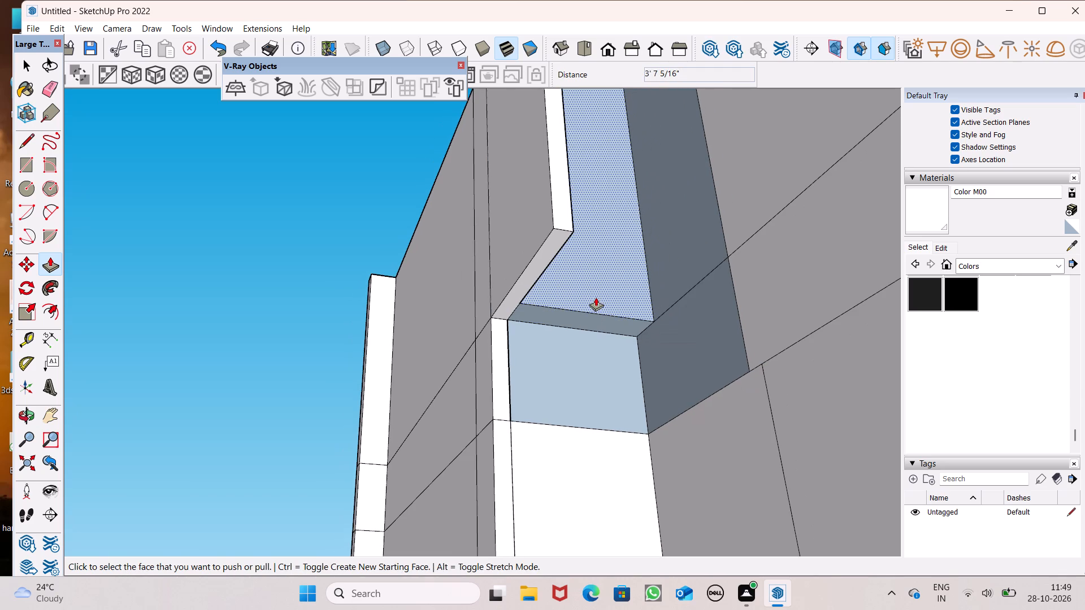
scroll(596, 297, up, 4)
drag(596, 297, 587, 355)
scroll(646, 229, down, 5)
Push the thin end face of the tall wall piece overhanging the recess back flush with the end strip below.
middle_drag(702, 260, 715, 337)
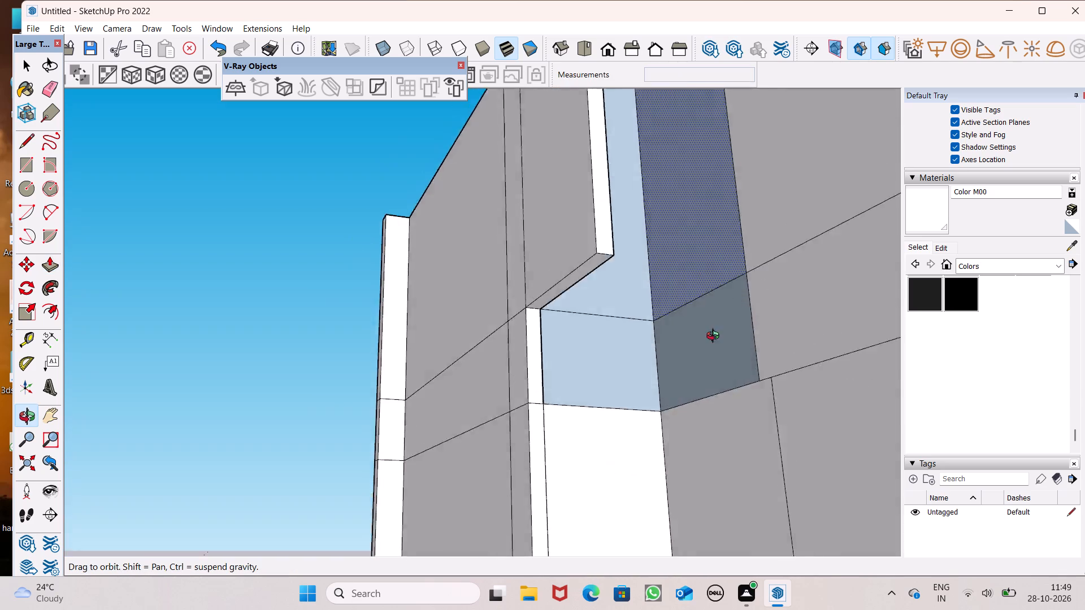
middle_drag(715, 337, 730, 404)
scroll(727, 233, down, 4)
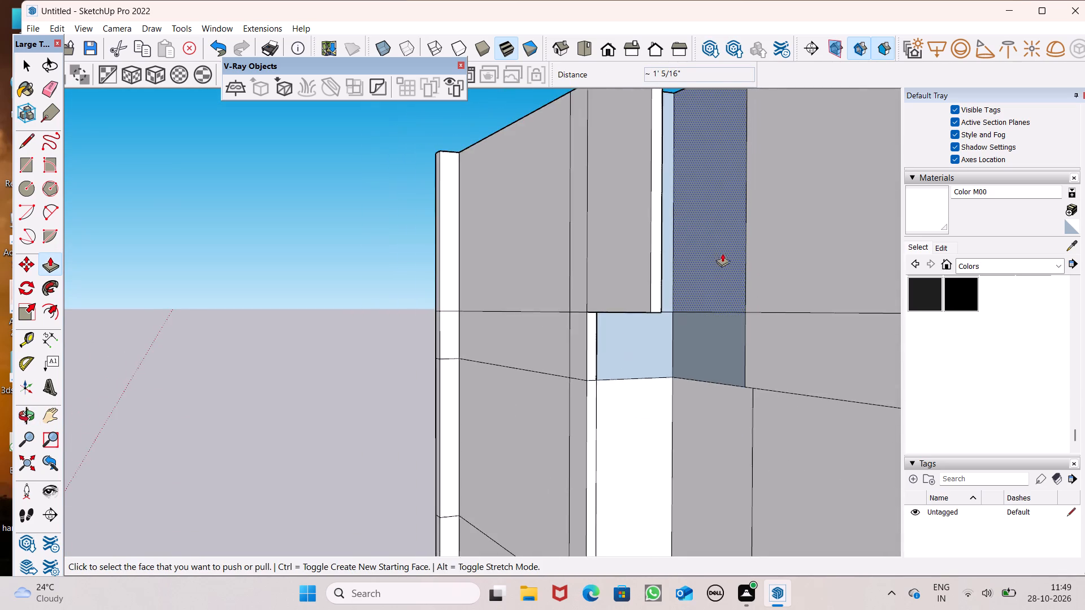
scroll(722, 253, down, 5)
middle_drag(688, 289, 665, 347)
scroll(658, 343, up, 1)
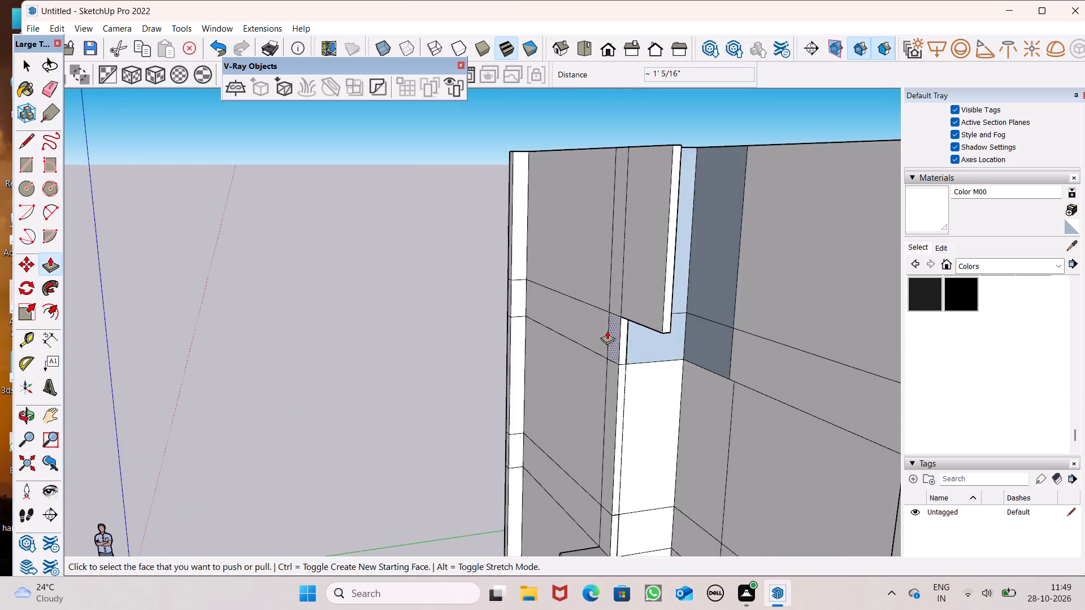
scroll(607, 330, down, 6)
middle_drag(605, 333, 537, 474)
scroll(620, 373, up, 6)
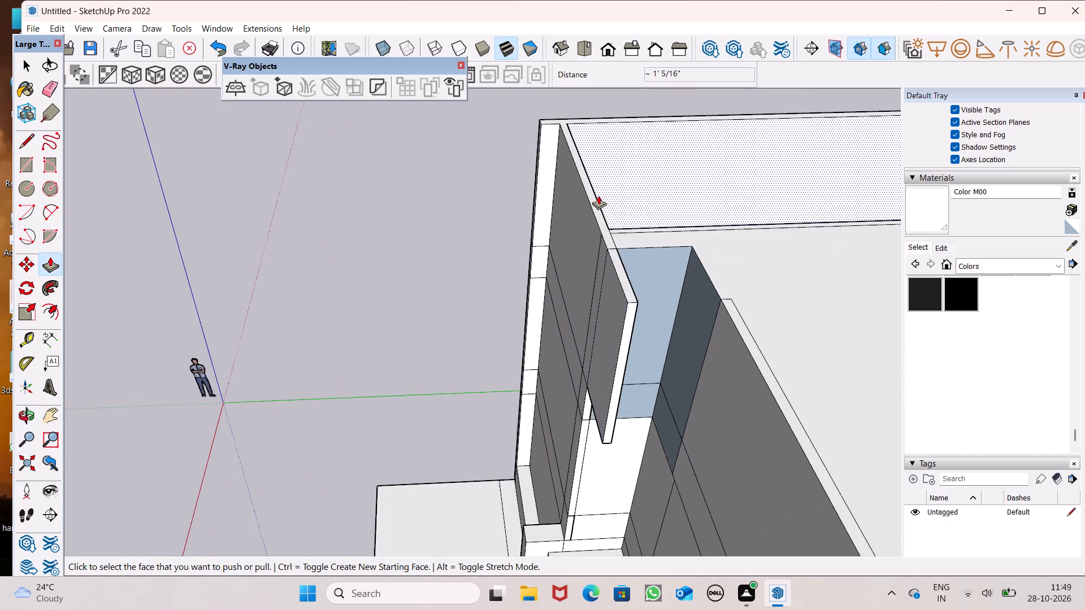
scroll(598, 195, up, 3)
drag(649, 374, 650, 374)
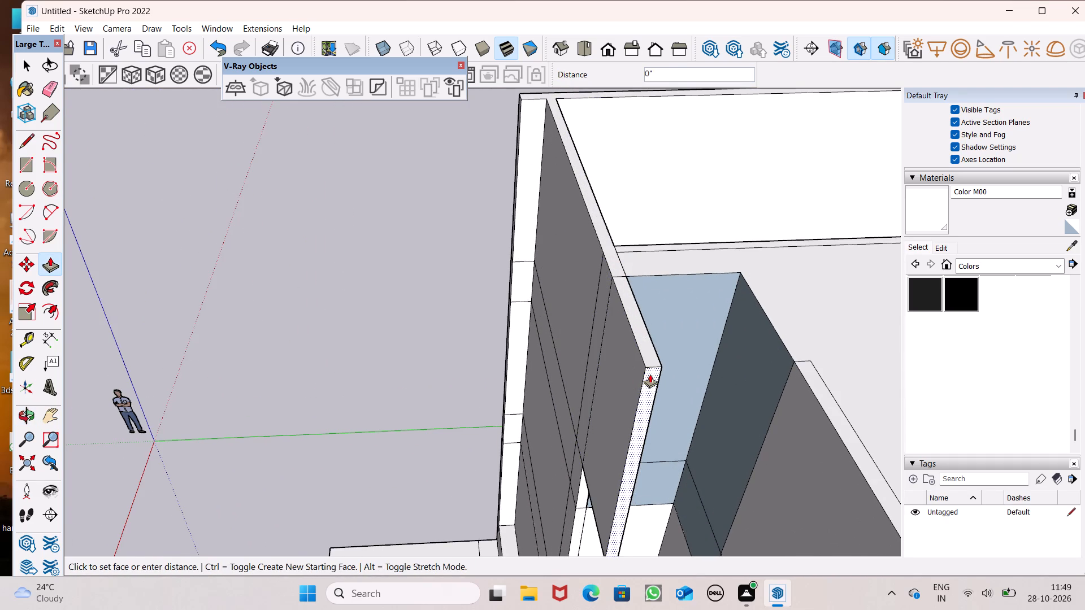
drag(650, 374, 618, 263)
Paint the four blue-grey inner faces of the recess, on the top section and the band below, with white Color M00.
middle_drag(708, 420, 726, 406)
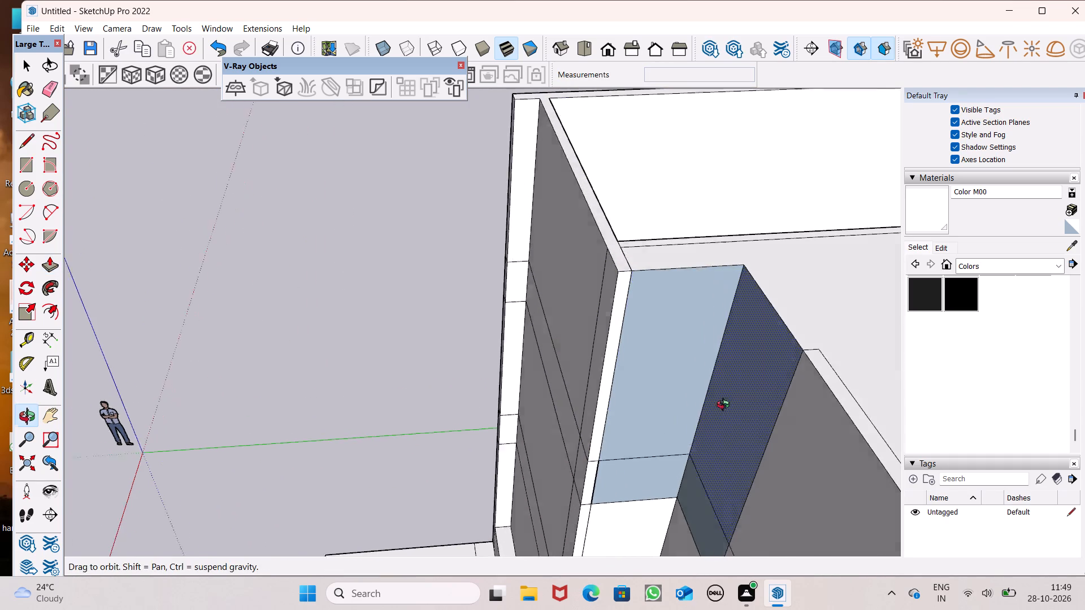
middle_drag(726, 406, 780, 321)
click(926, 229)
drag(651, 376, 666, 375)
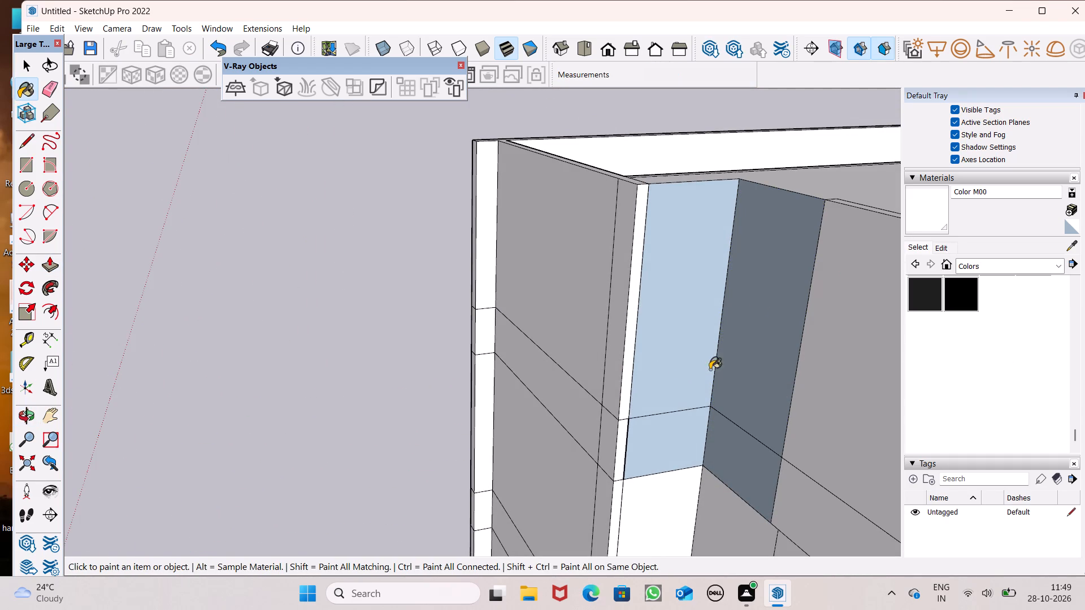
drag(726, 374, 733, 381)
drag(743, 451, 731, 451)
click(699, 451)
Erase the closely spaced vertical edges and the short slanted edges where the band's end strip meets the recess face.
middle_drag(696, 444, 687, 302)
scroll(691, 305, up, 4)
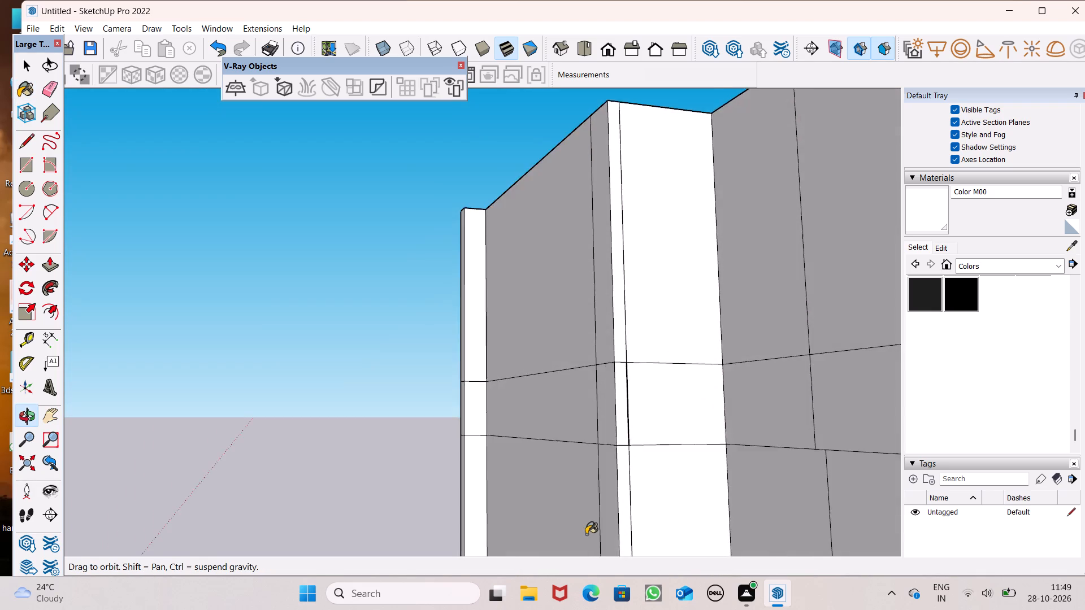
scroll(586, 534, up, 5)
middle_drag(586, 534, 592, 534)
scroll(774, 212, up, 8)
scroll(697, 277, down, 6)
middle_drag(662, 317, 834, 509)
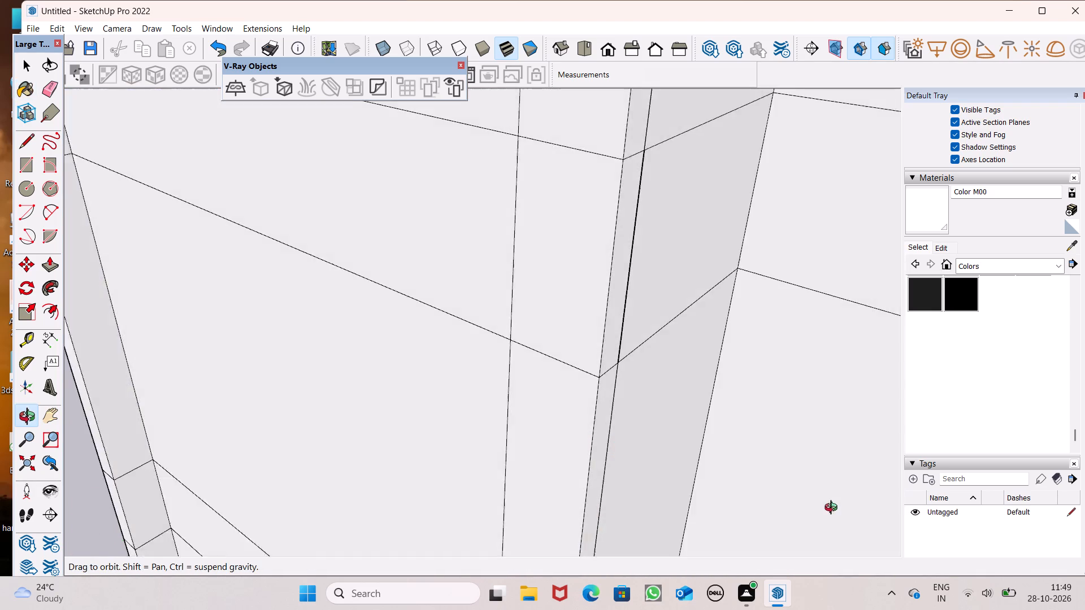
middle_drag(834, 509, 841, 478)
scroll(844, 459, up, 8)
scroll(350, 327, up, 8)
scroll(517, 430, up, 8)
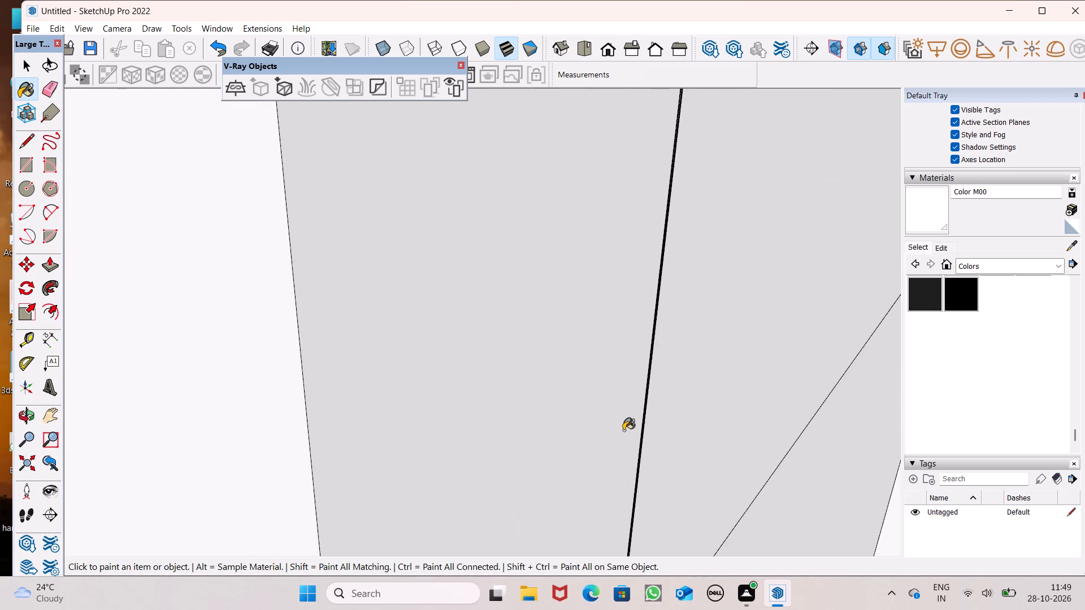
scroll(656, 432, up, 16)
scroll(624, 404, up, 16)
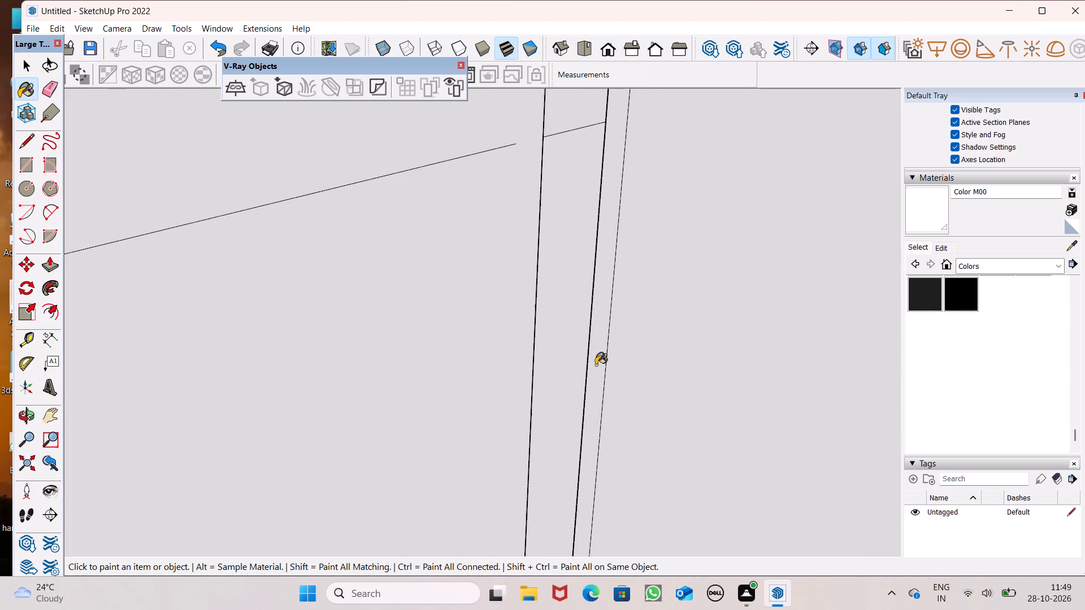
drag(537, 358, 589, 316)
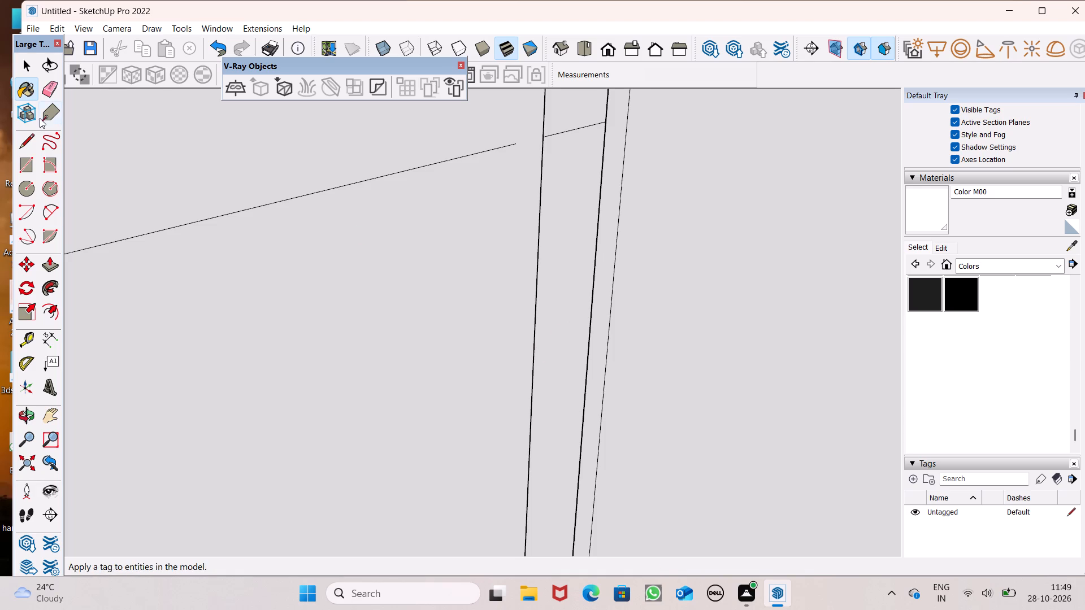
click(46, 97)
drag(482, 171, 600, 145)
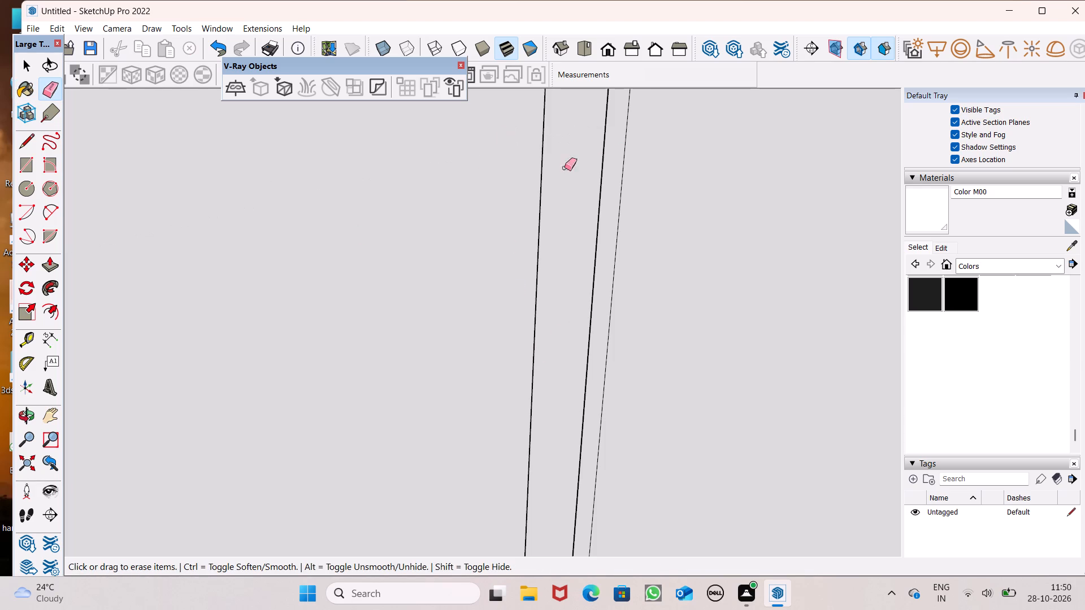
drag(531, 206, 626, 164)
scroll(633, 193, down, 2)
drag(633, 193, 609, 202)
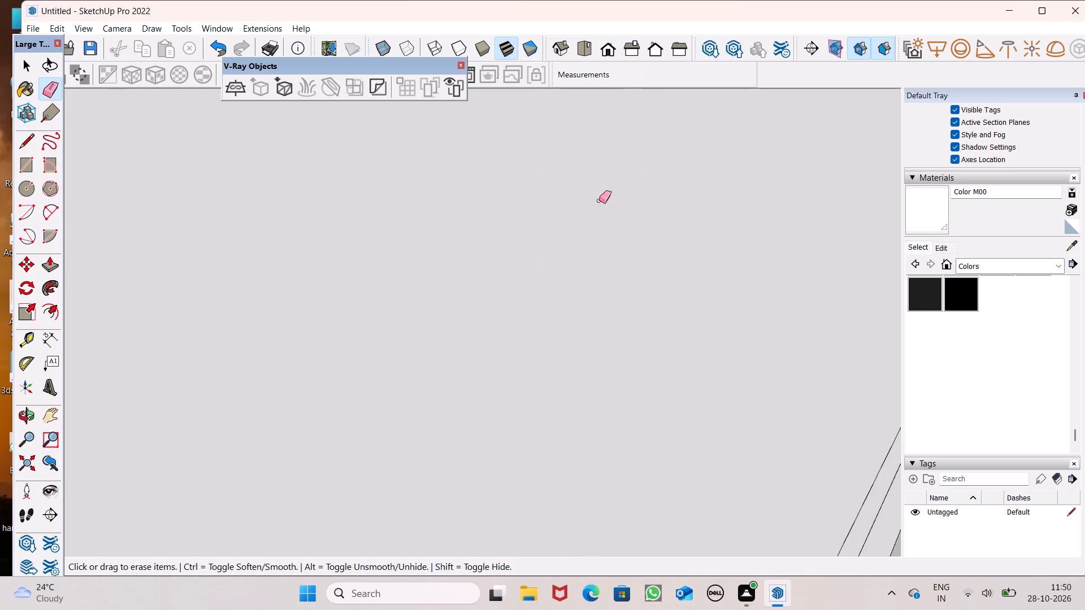
Erase the band's upper and lower edges and the vertical seams above and below it on the recess face.
scroll(583, 184, down, 8)
middle_drag(647, 256, 580, 281)
scroll(580, 281, up, 1)
scroll(615, 164, down, 14)
scroll(587, 228, up, 2)
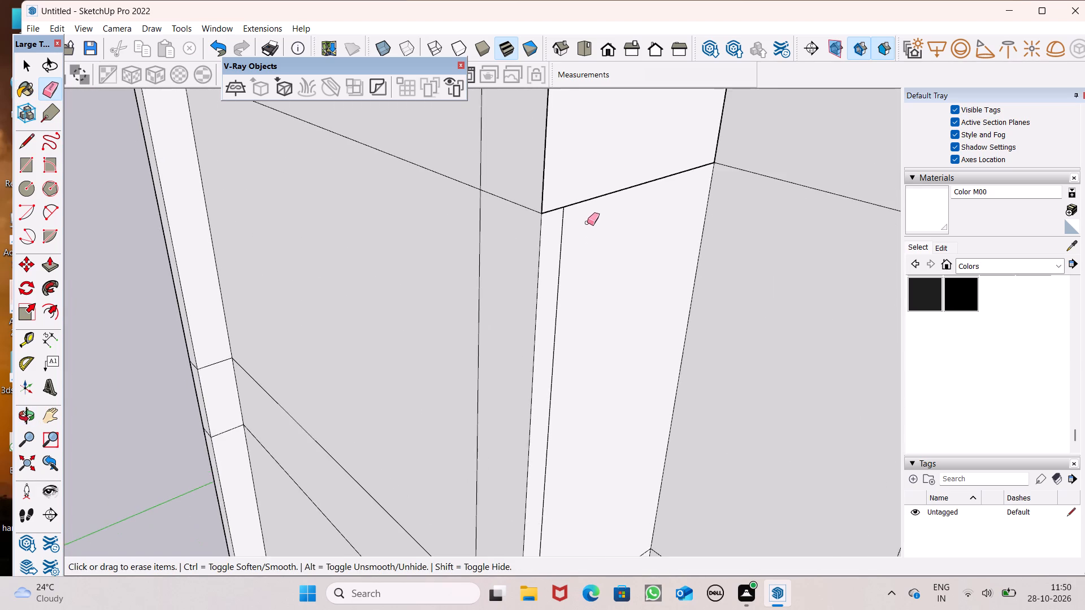
scroll(583, 237, down, 15)
scroll(587, 197, up, 14)
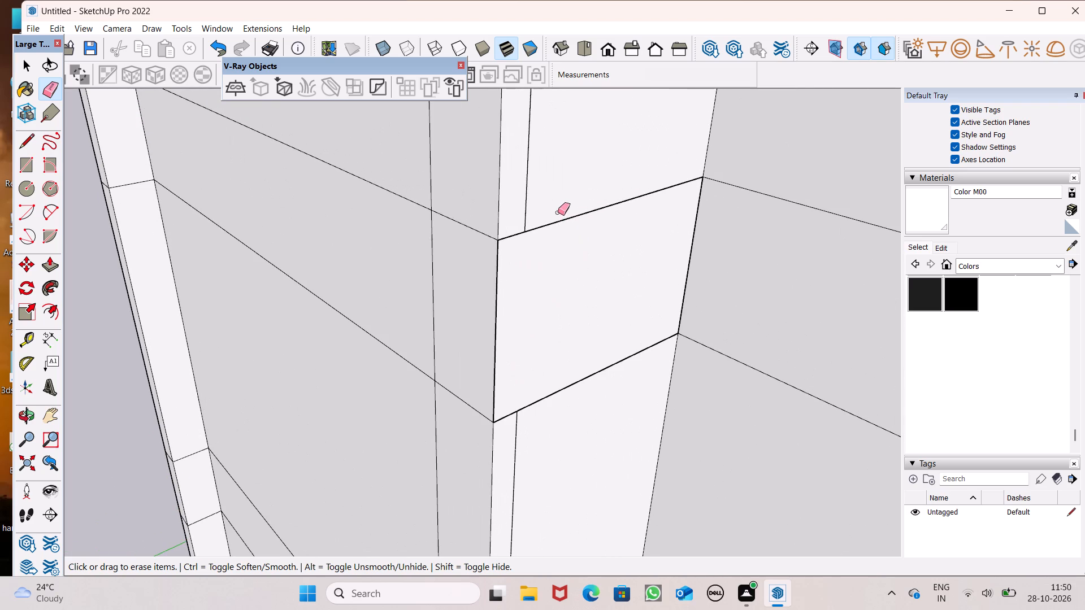
drag(558, 212, 557, 230)
drag(520, 218, 528, 215)
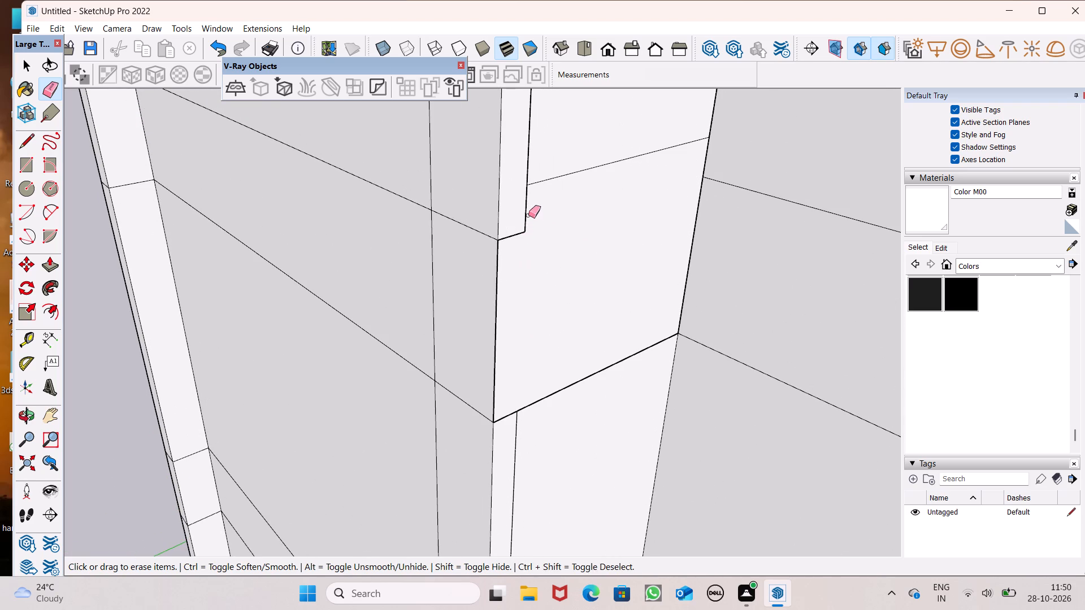
drag(528, 215, 532, 198)
drag(526, 156, 537, 225)
drag(536, 395, 540, 407)
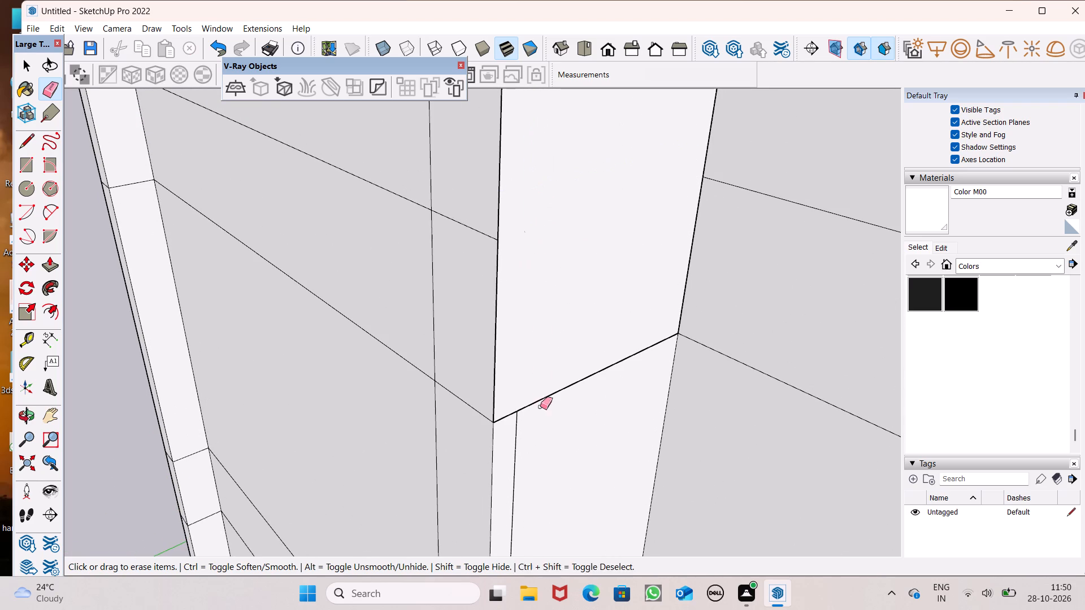
drag(540, 407, 539, 421)
drag(507, 420, 515, 422)
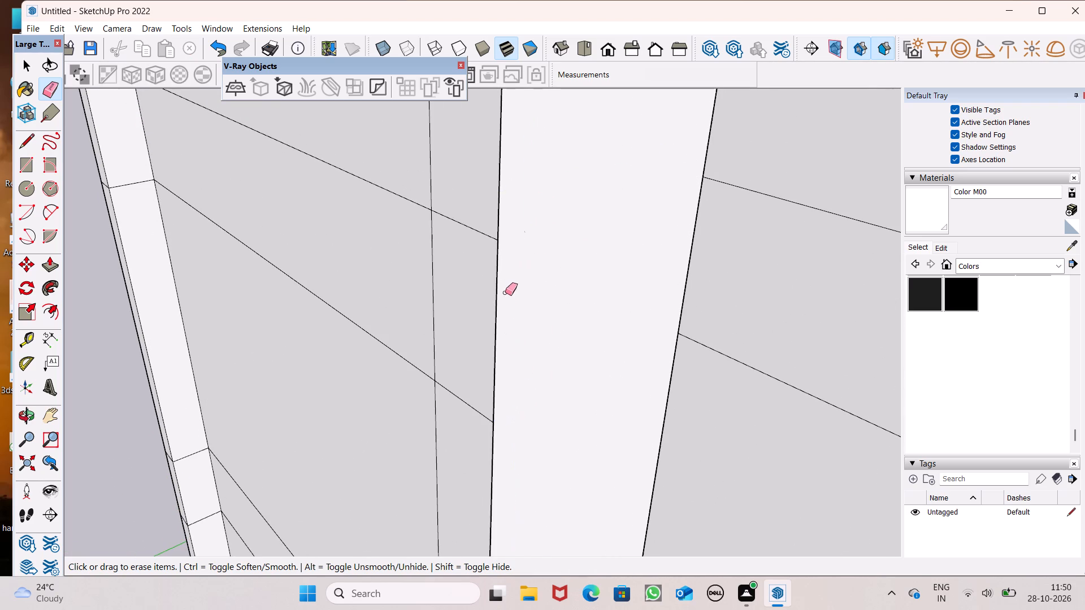
Erase the lower horizontal seam and the short vertical edge on the narrow recess face just above the doorway surround.
scroll(505, 293, down, 15)
scroll(553, 428, up, 6)
drag(492, 409, 493, 422)
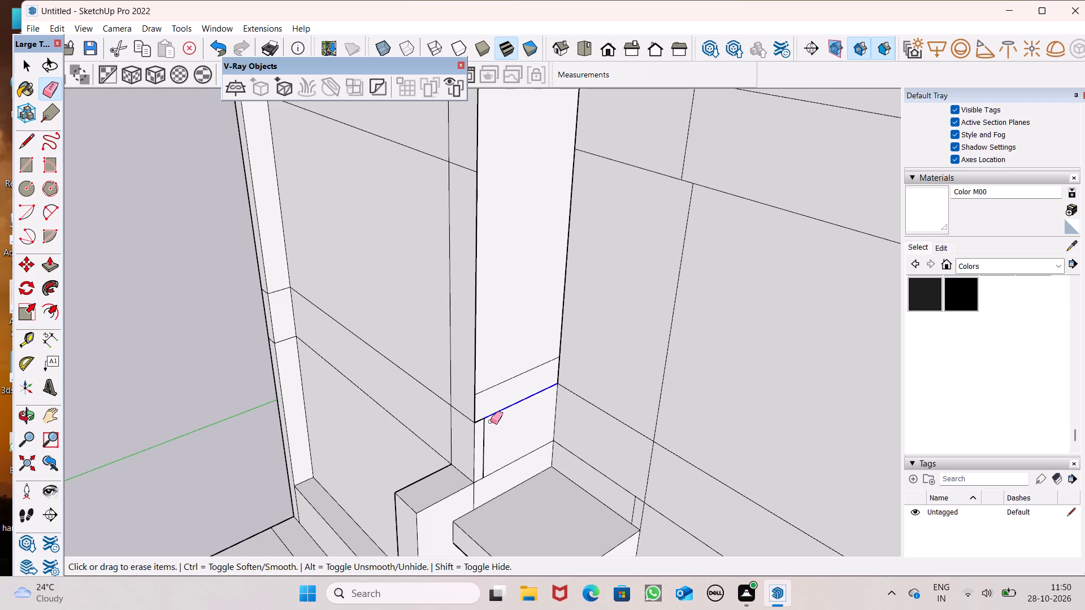
drag(485, 420, 479, 435)
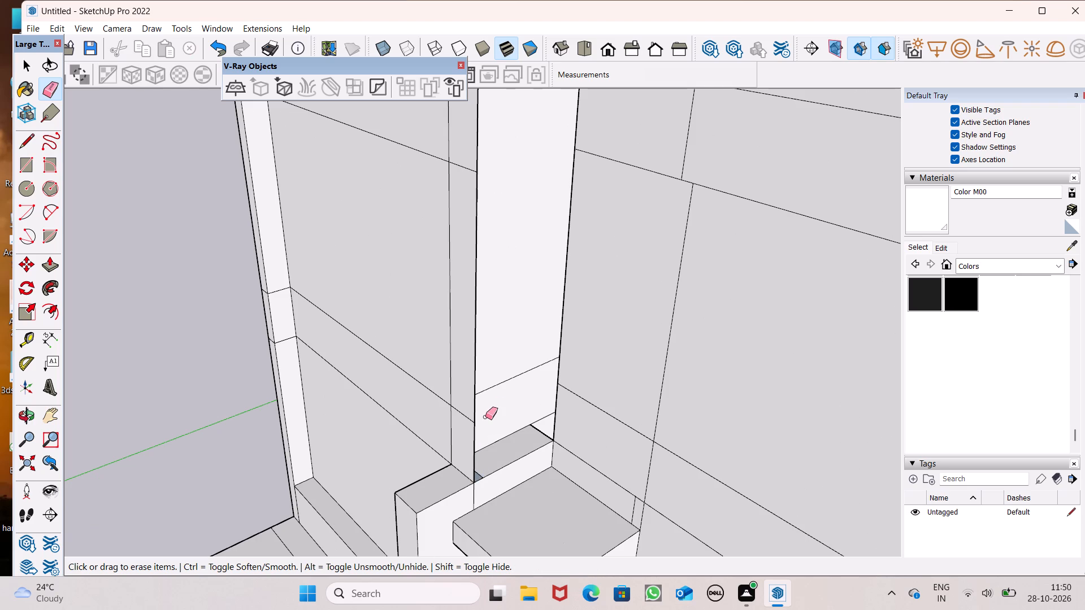
middle_drag(515, 430, 370, 478)
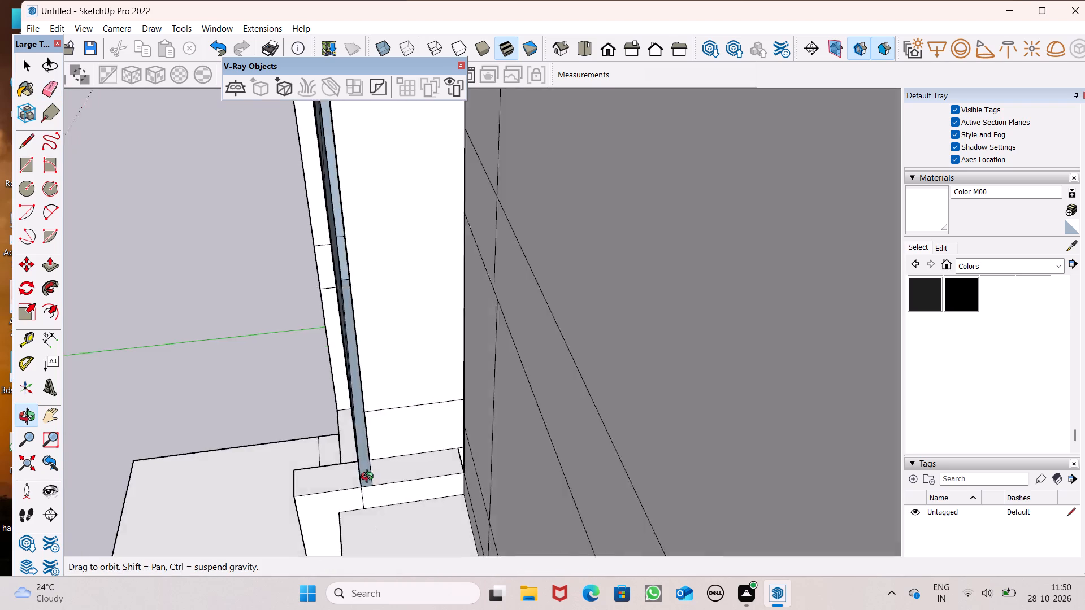
middle_drag(370, 478, 383, 492)
drag(421, 404, 424, 411)
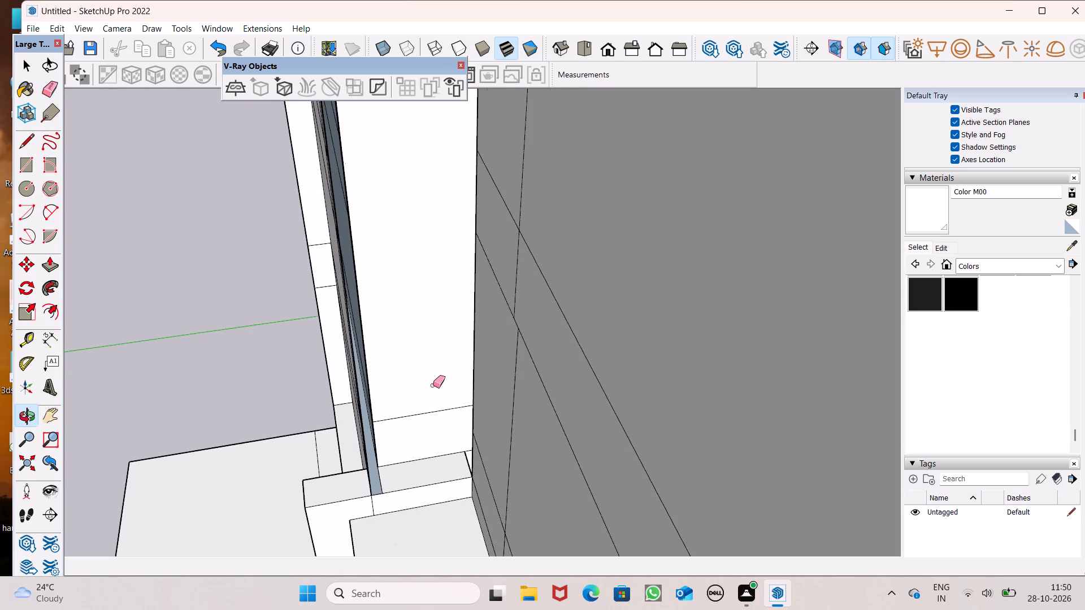
Erase the horizontal seams across the tall front wall panel and the short seams on its adjoining narrow end strip.
scroll(433, 385, down, 7)
middle_drag(446, 388, 428, 467)
click(49, 264)
scroll(416, 383, up, 4)
scroll(433, 392, down, 6)
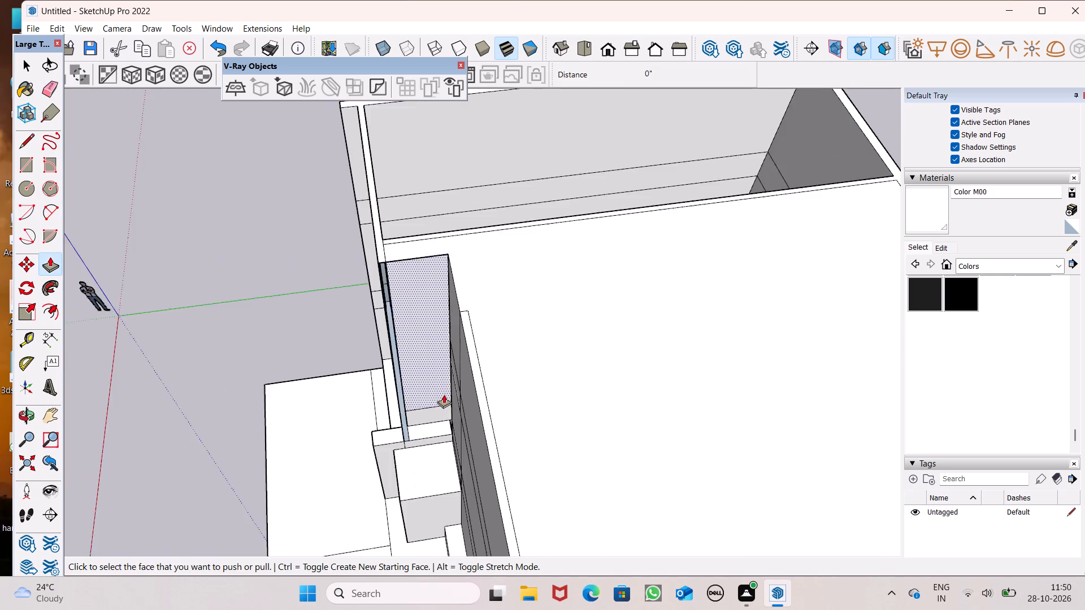
middle_drag(446, 394, 382, 360)
scroll(380, 350, up, 9)
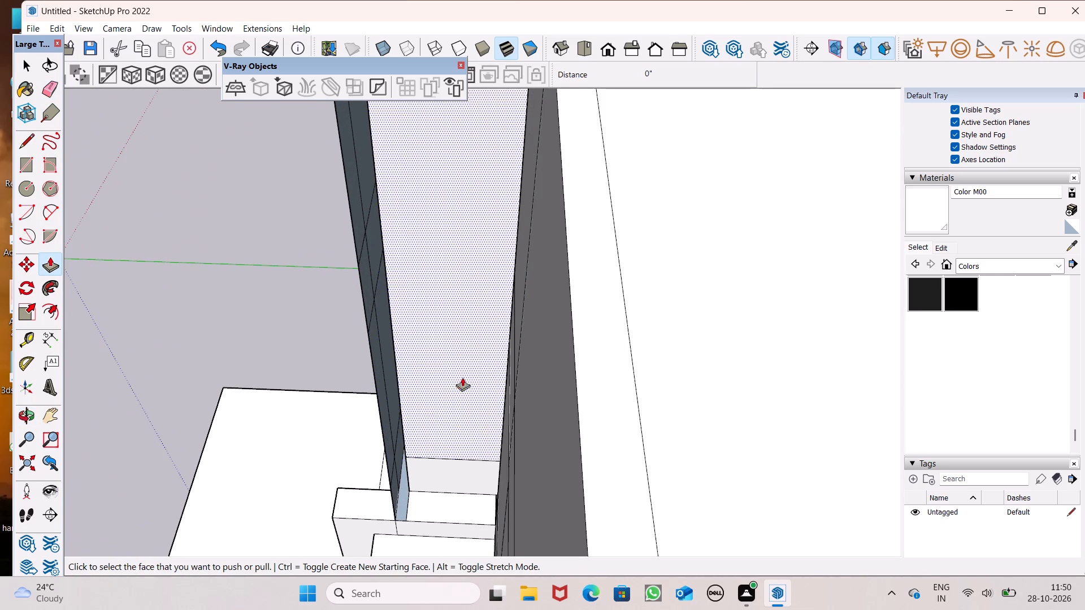
scroll(478, 351, down, 7)
middle_drag(332, 324, 712, 347)
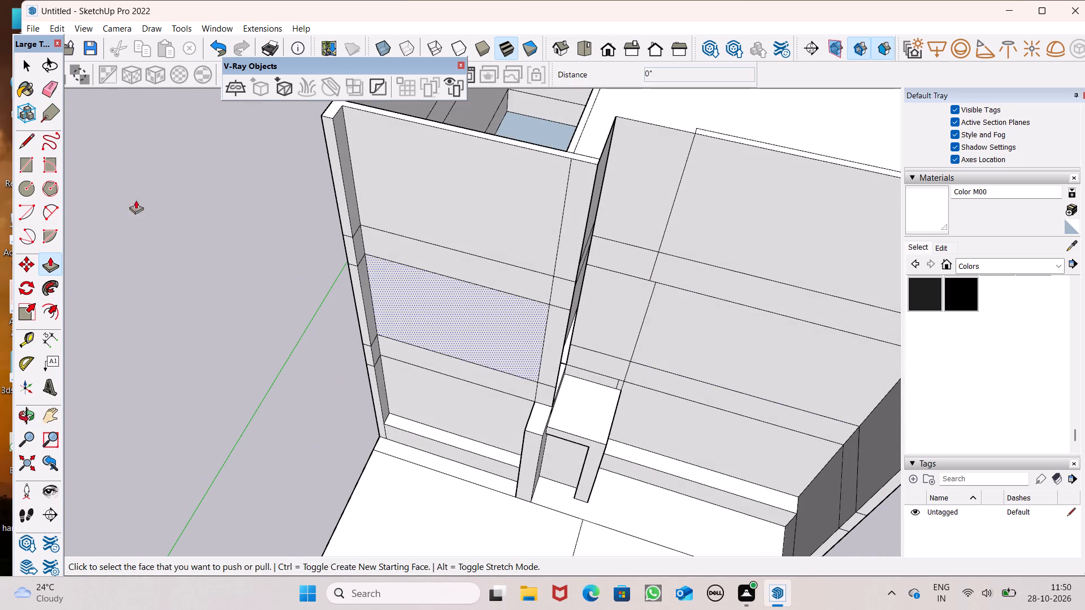
click(52, 93)
drag(445, 230, 444, 295)
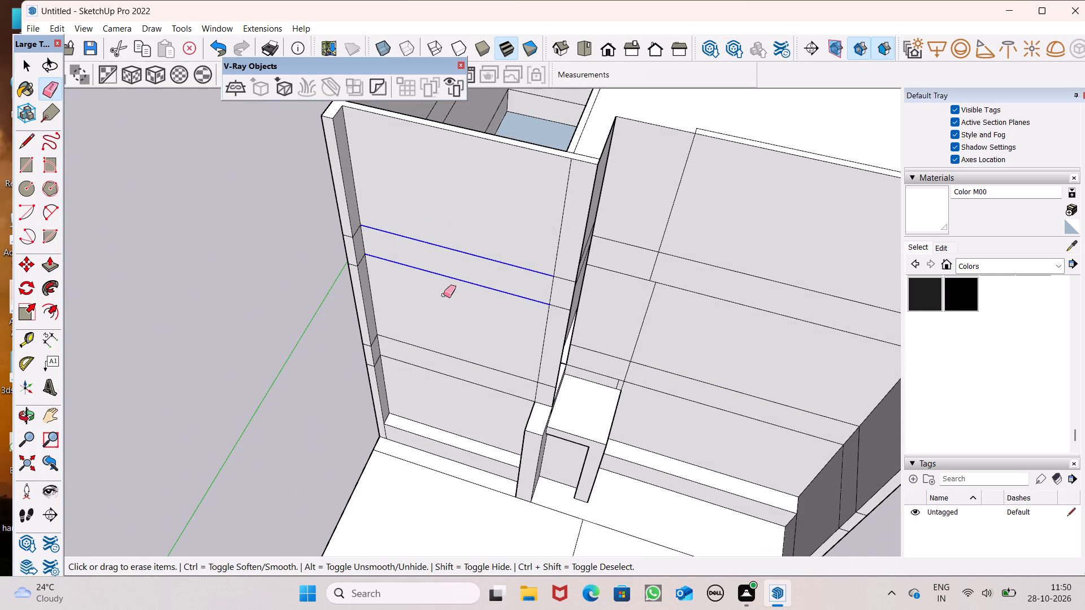
drag(444, 295, 439, 392)
drag(572, 276, 571, 295)
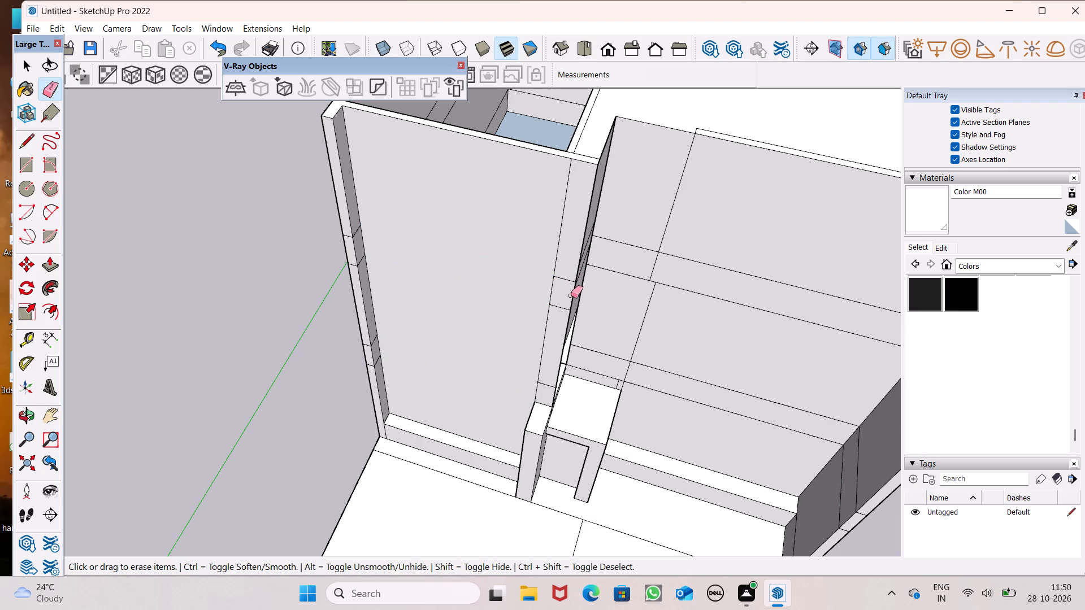
drag(571, 295, 545, 390)
Push the thin inner strips at the end of the tall front wall flush with the adjoining recess side face.
middle_drag(570, 357, 370, 347)
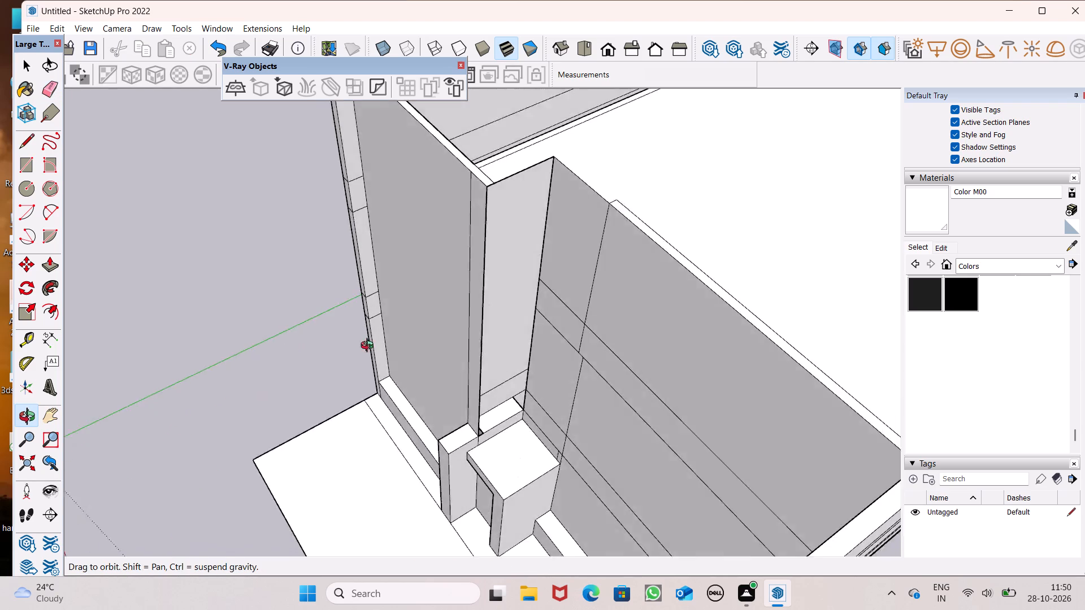
middle_drag(370, 347, 163, 342)
scroll(163, 342, up, 1)
drag(46, 268, 65, 266)
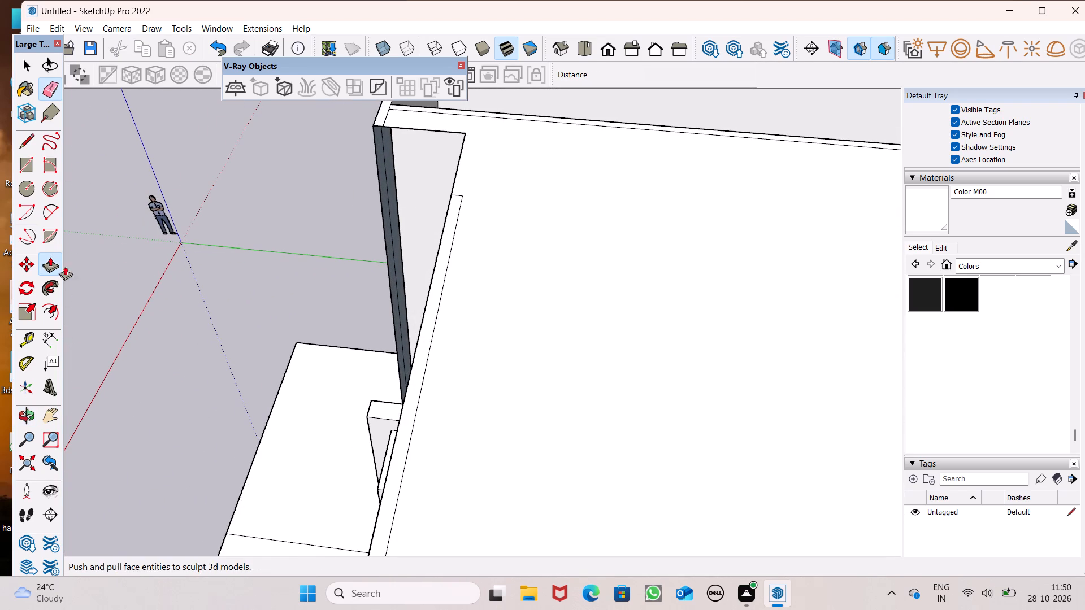
drag(65, 266, 52, 266)
scroll(379, 254, up, 7)
drag(433, 248, 446, 249)
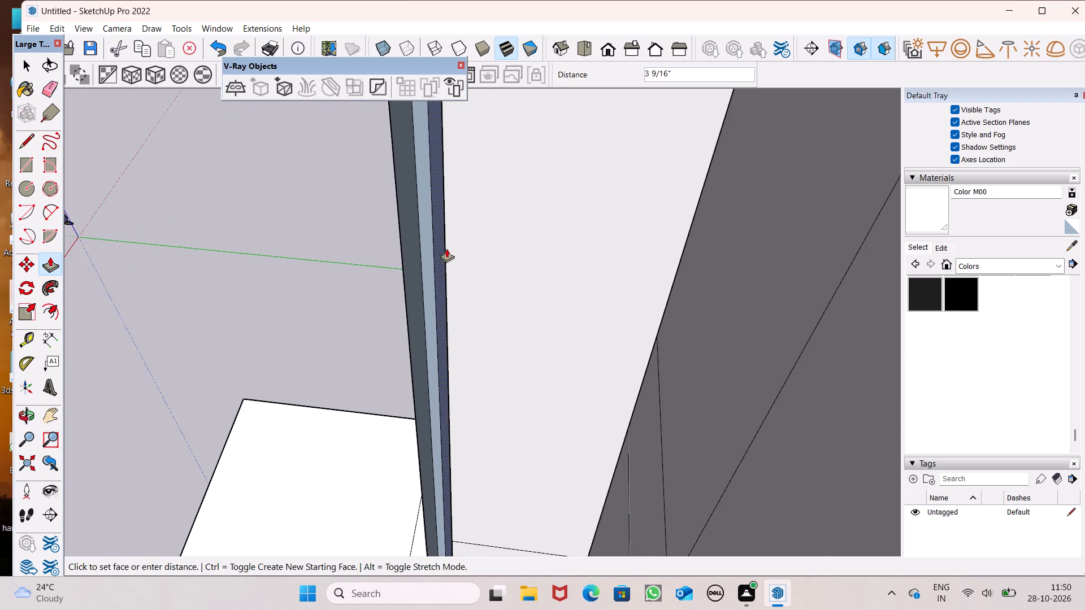
drag(446, 249, 453, 249)
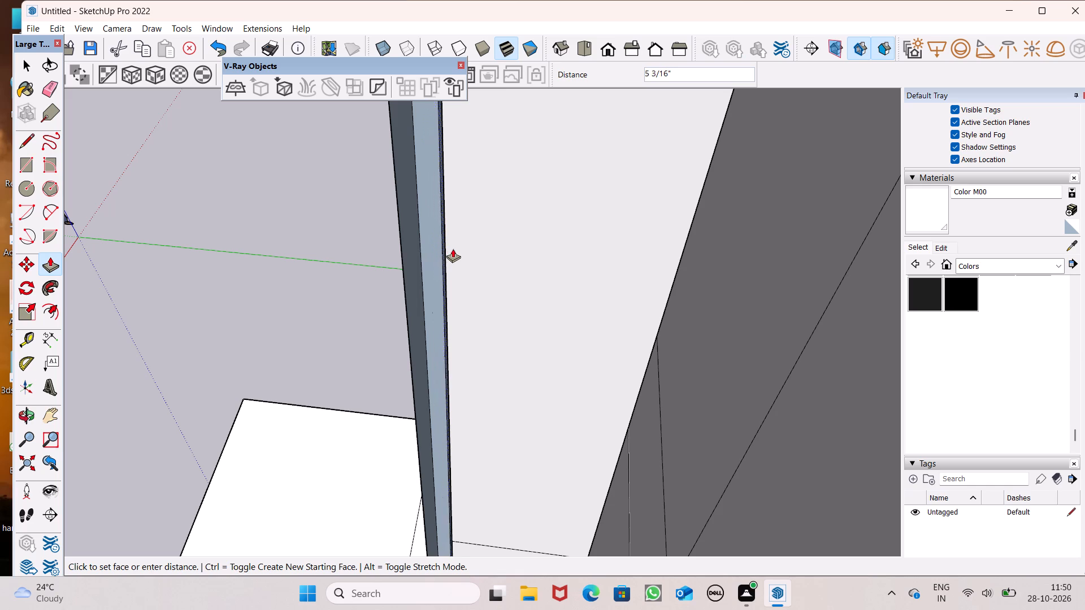
drag(453, 249, 444, 253)
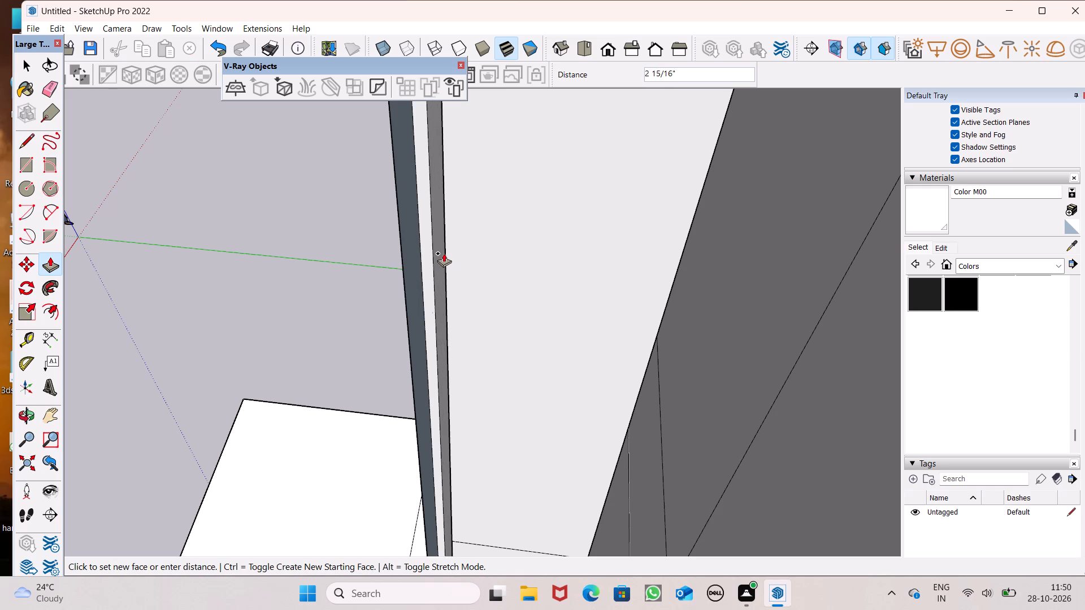
drag(444, 253, 445, 274)
Push the remaining dark end strip of the front wall back 4' 6 3/8" to the corner of the adjoining wall.
drag(418, 337, 423, 340)
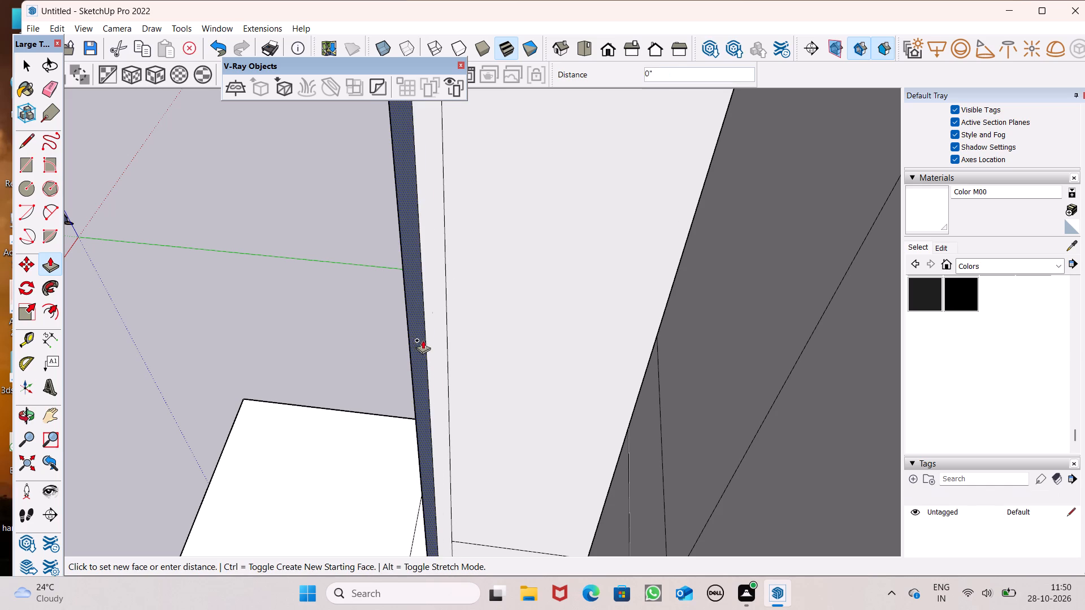
drag(423, 340, 656, 339)
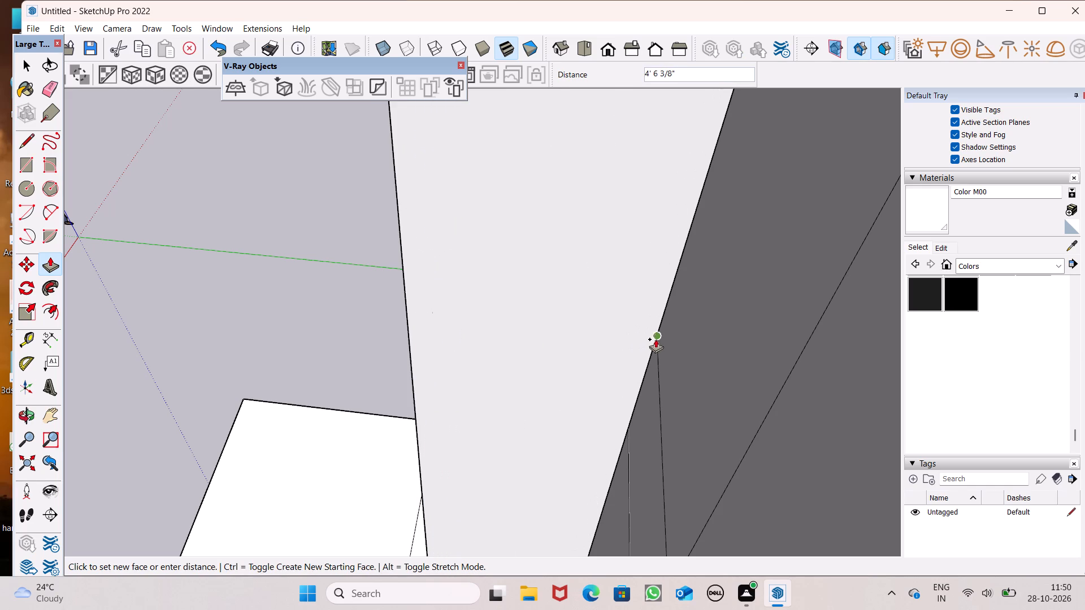
drag(656, 339, 662, 334)
Examine the recess corner above the doorway surround closely for slivers and gaps between the side face, band and adjoining wall.
scroll(649, 299, down, 8)
middle_drag(644, 334, 888, 316)
scroll(493, 353, down, 7)
middle_drag(516, 356, 637, 359)
scroll(594, 394, up, 1)
middle_drag(594, 394, 573, 319)
scroll(573, 319, up, 9)
scroll(516, 375, up, 6)
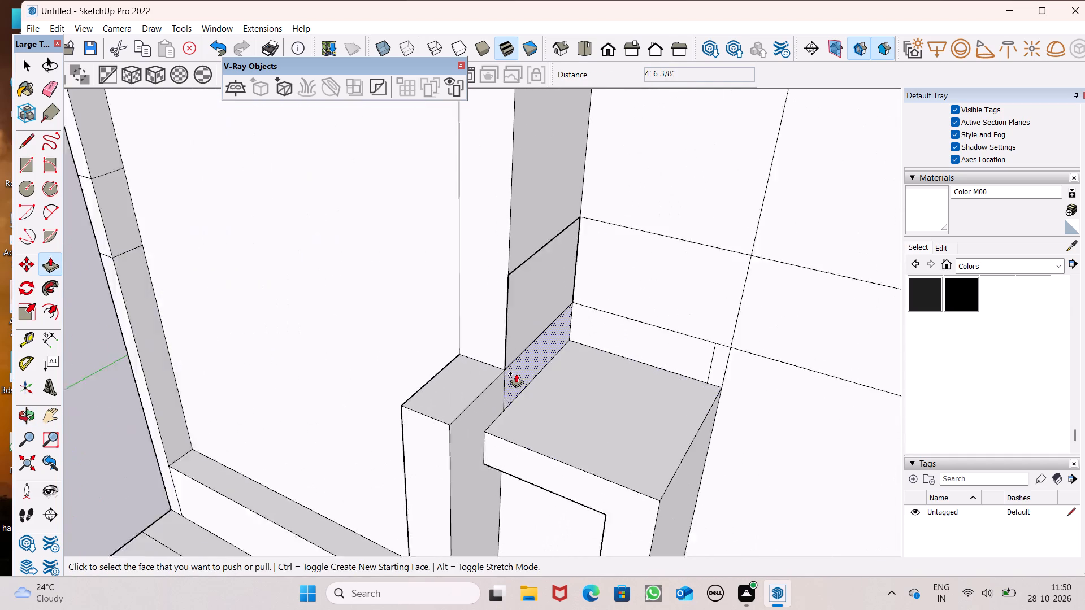
scroll(516, 373, up, 4)
middle_drag(555, 377, 461, 507)
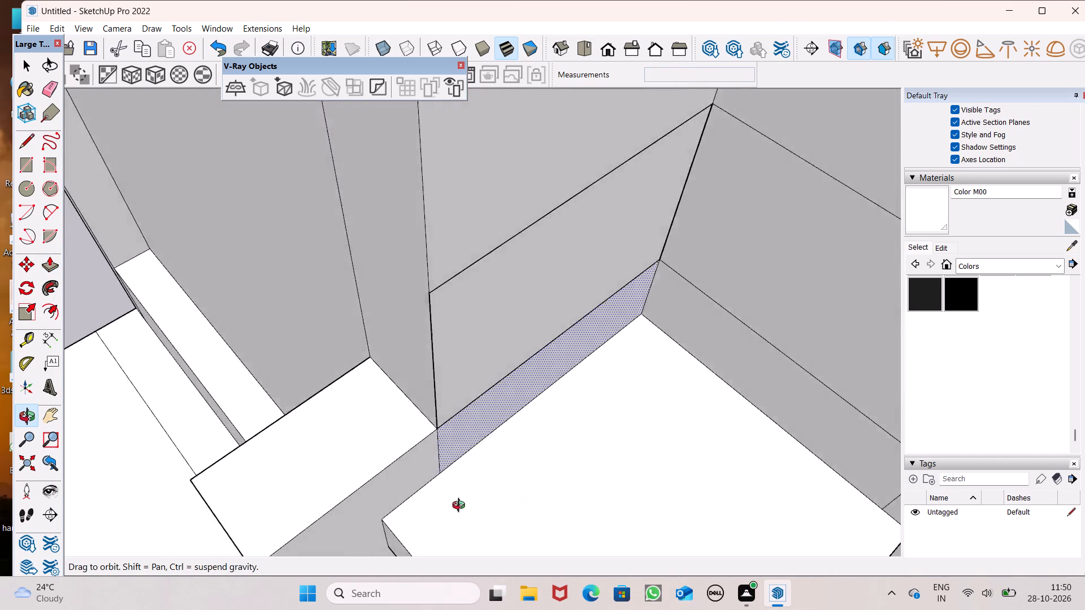
middle_drag(461, 507, 440, 568)
scroll(643, 205, up, 8)
scroll(793, 145, up, 4)
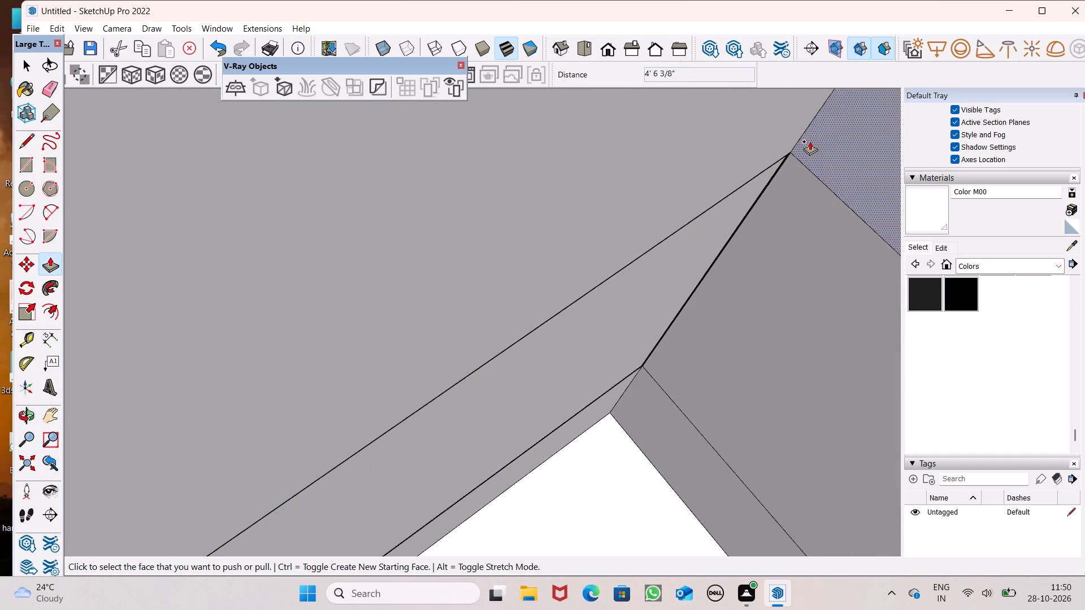
scroll(810, 141, up, 4)
scroll(760, 165, up, 20)
scroll(760, 165, up, 1)
middle_drag(760, 165, 760, 159)
scroll(758, 224, down, 2)
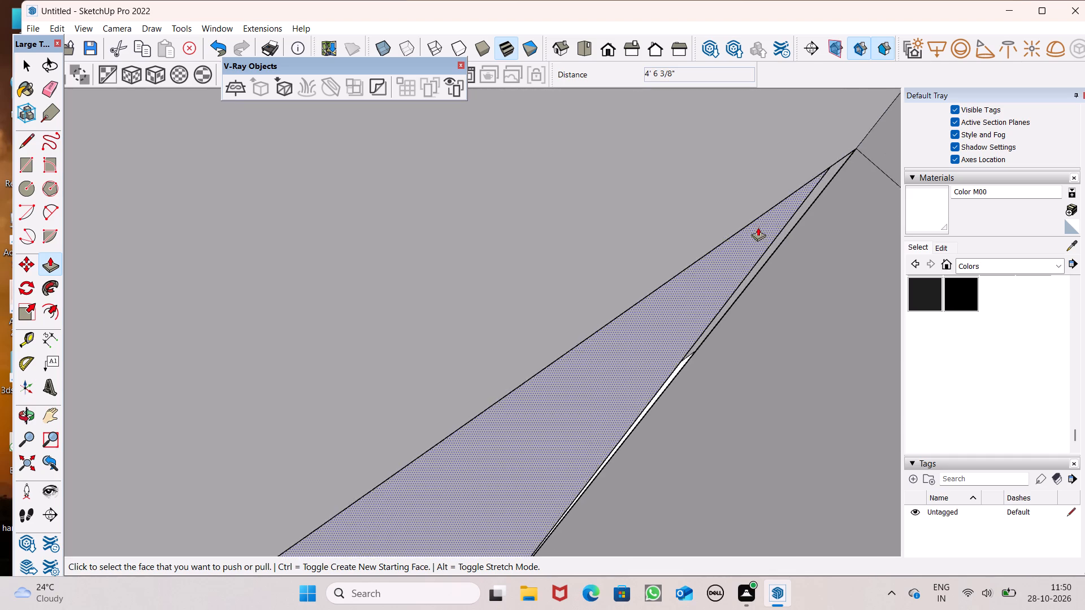
scroll(758, 227, down, 2)
middle_drag(832, 239, 835, 222)
scroll(784, 233, down, 6)
scroll(648, 206, down, 7)
middle_drag(793, 249, 758, 212)
scroll(742, 242, up, 3)
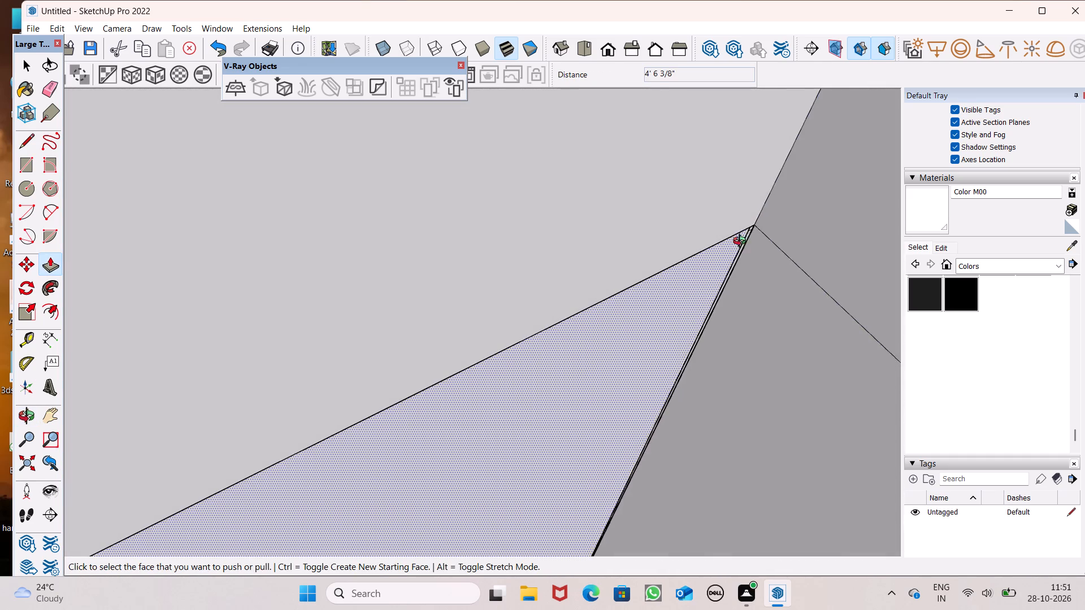
middle_click(742, 242)
scroll(742, 242, up, 15)
scroll(768, 207, up, 8)
scroll(764, 223, down, 14)
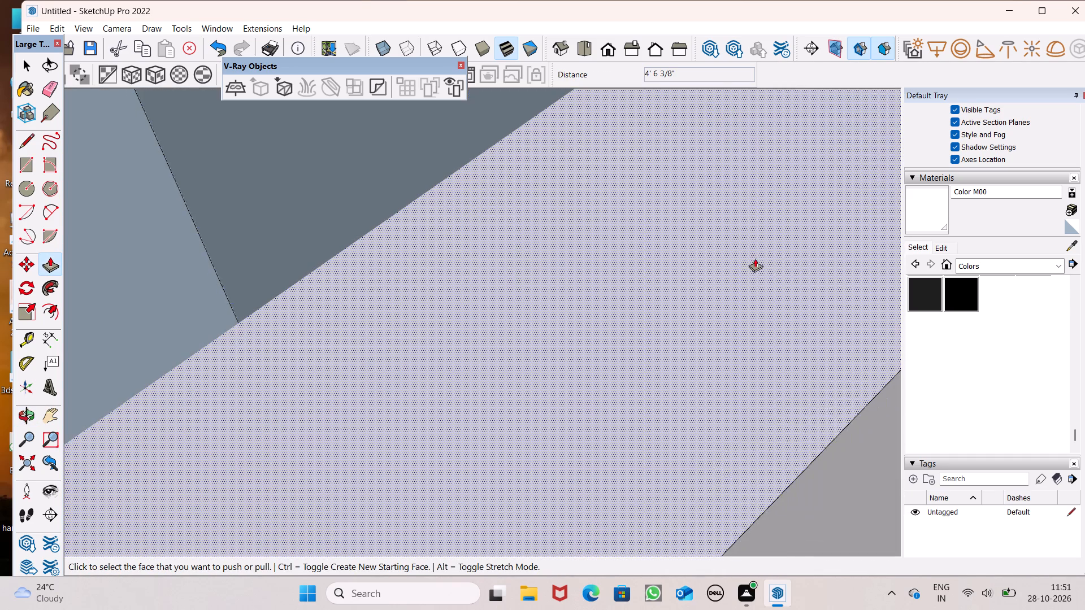
scroll(755, 258, down, 10)
scroll(719, 182, down, 20)
scroll(719, 182, down, 5)
scroll(533, 288, down, 6)
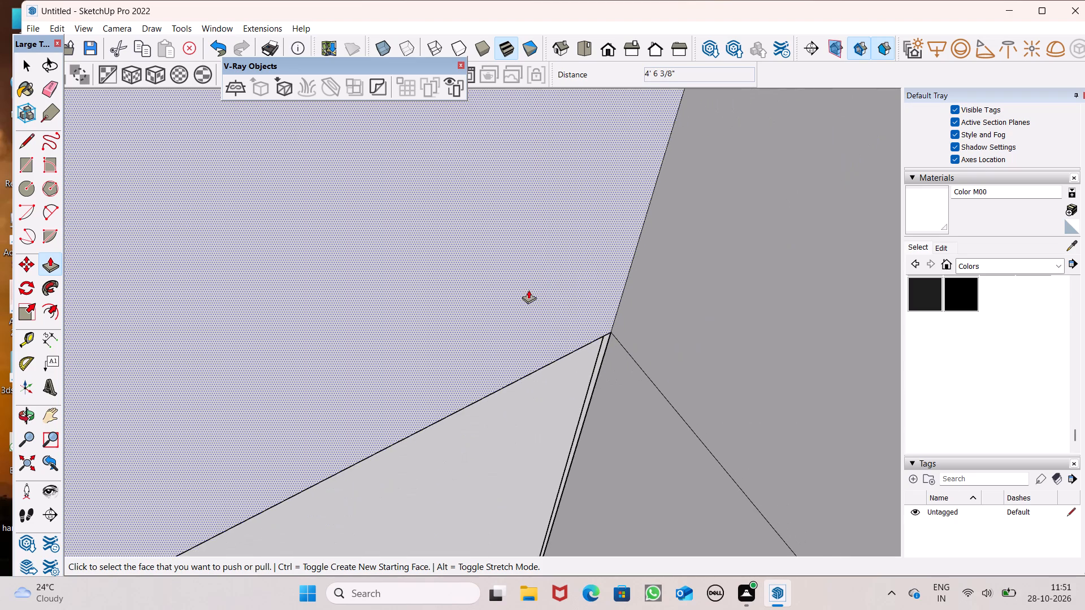
scroll(528, 290, down, 2)
scroll(483, 317, down, 13)
middle_drag(566, 343, 630, 320)
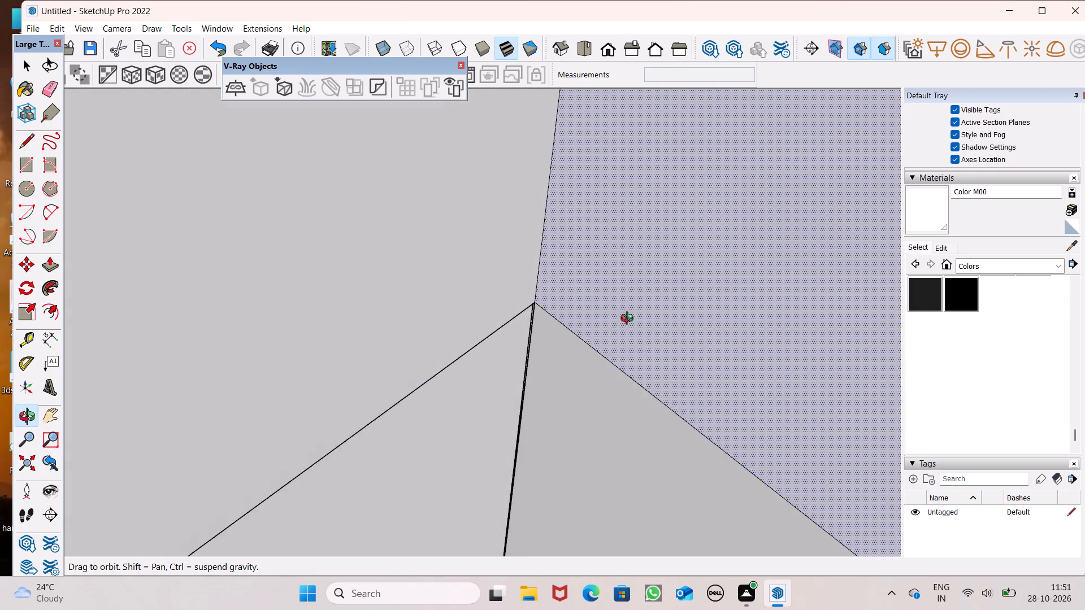
middle_drag(630, 320, 627, 317)
scroll(536, 321, up, 6)
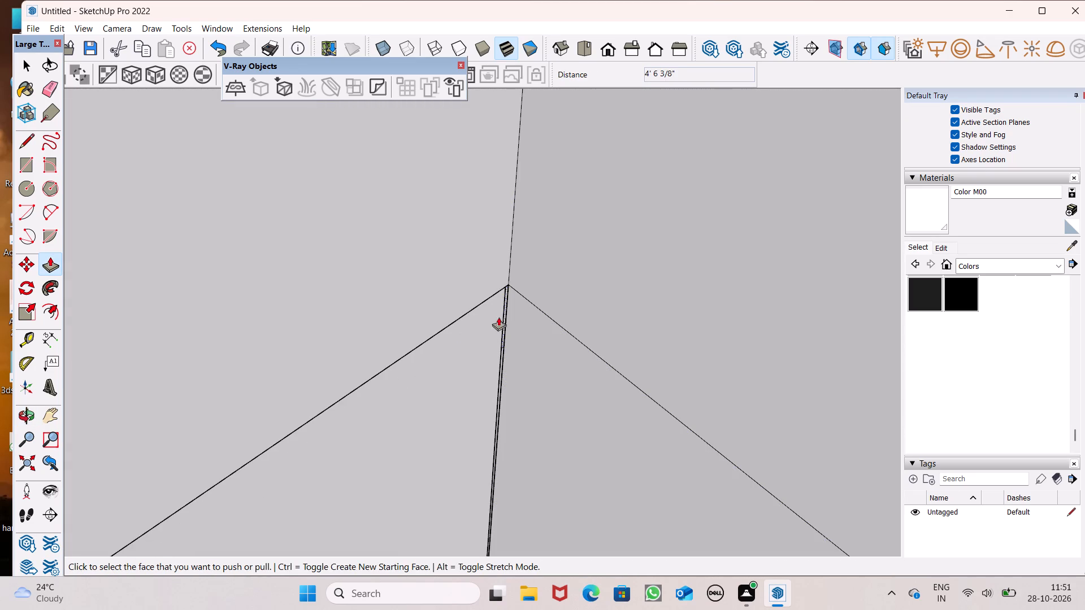
scroll(485, 312, up, 8)
scroll(536, 276, up, 9)
scroll(531, 271, down, 3)
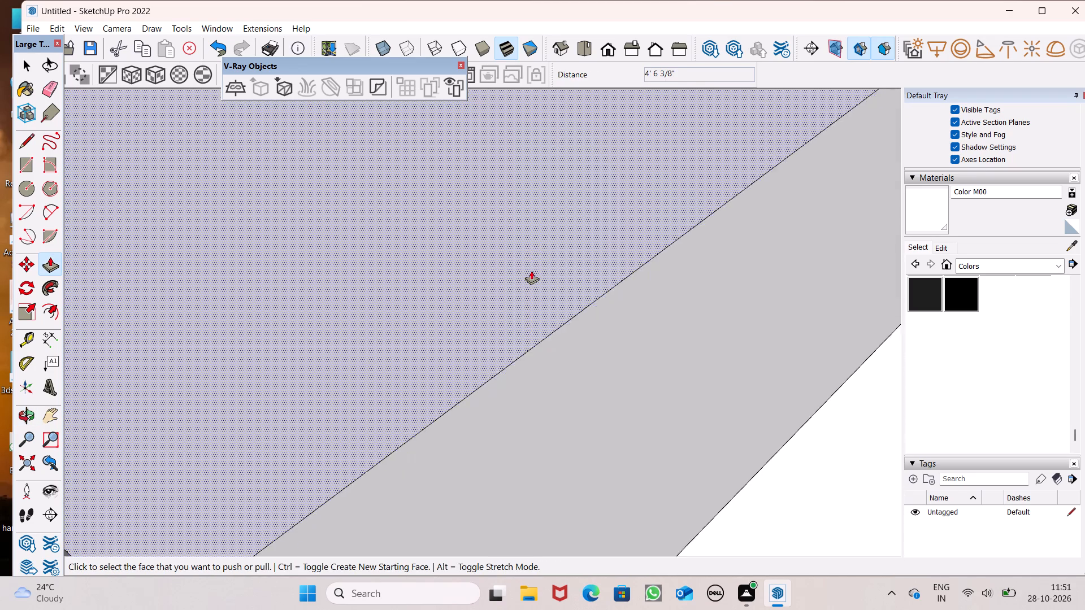
scroll(531, 271, down, 20)
scroll(531, 271, down, 6)
scroll(532, 304, up, 1)
middle_drag(532, 310, 628, 394)
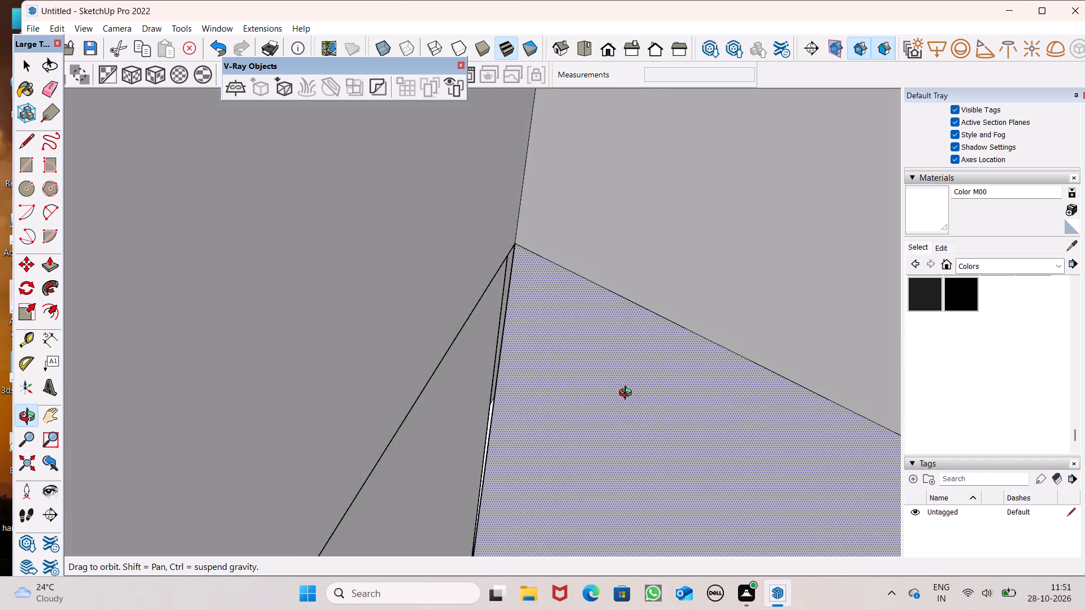
middle_drag(628, 394, 639, 419)
scroll(639, 419, up, 1)
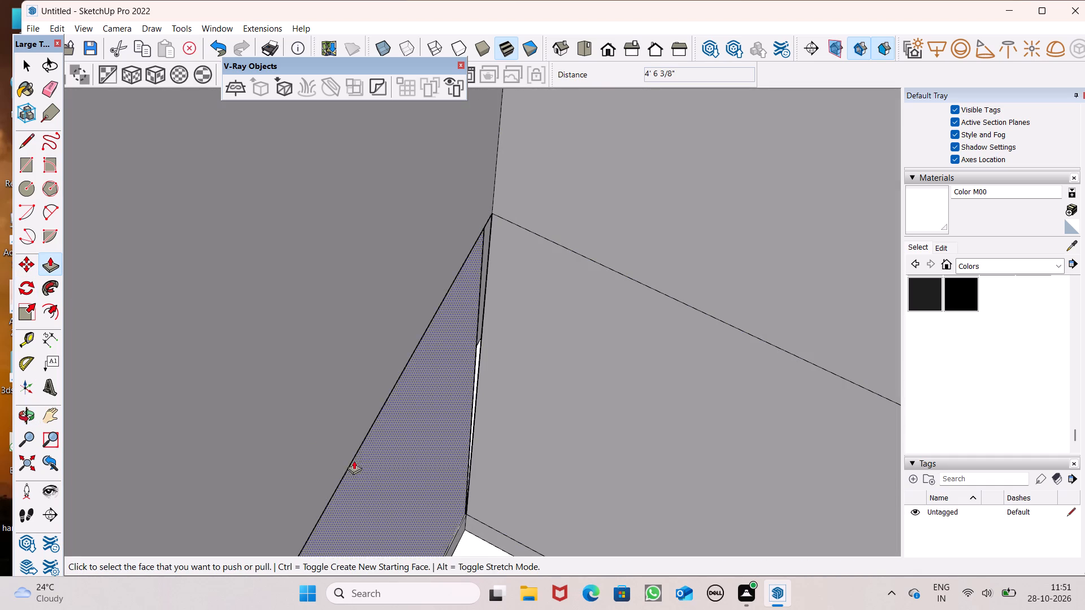
scroll(444, 479, up, 1)
scroll(497, 518, up, 7)
scroll(446, 519, up, 8)
scroll(444, 487, down, 5)
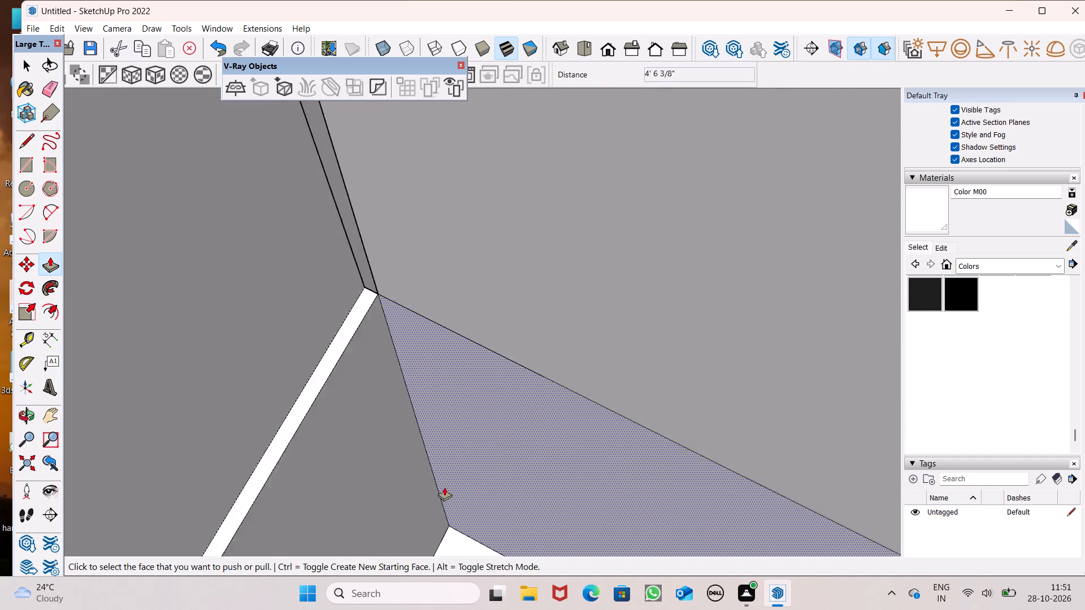
scroll(444, 487, down, 2)
Push the small face beside the narrow gap at the recess corner by 1/16".
drag(392, 442, 381, 426)
Inspect the adjusted recess corner from several angles, including from below, and view the building from the front.
middle_drag(428, 362, 553, 341)
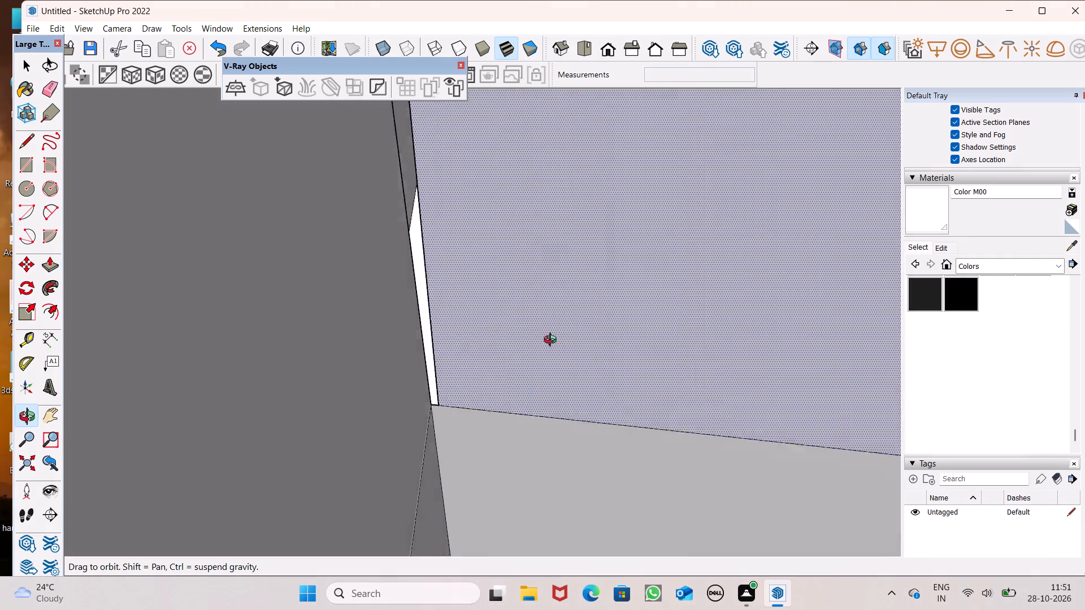
middle_drag(553, 341, 600, 499)
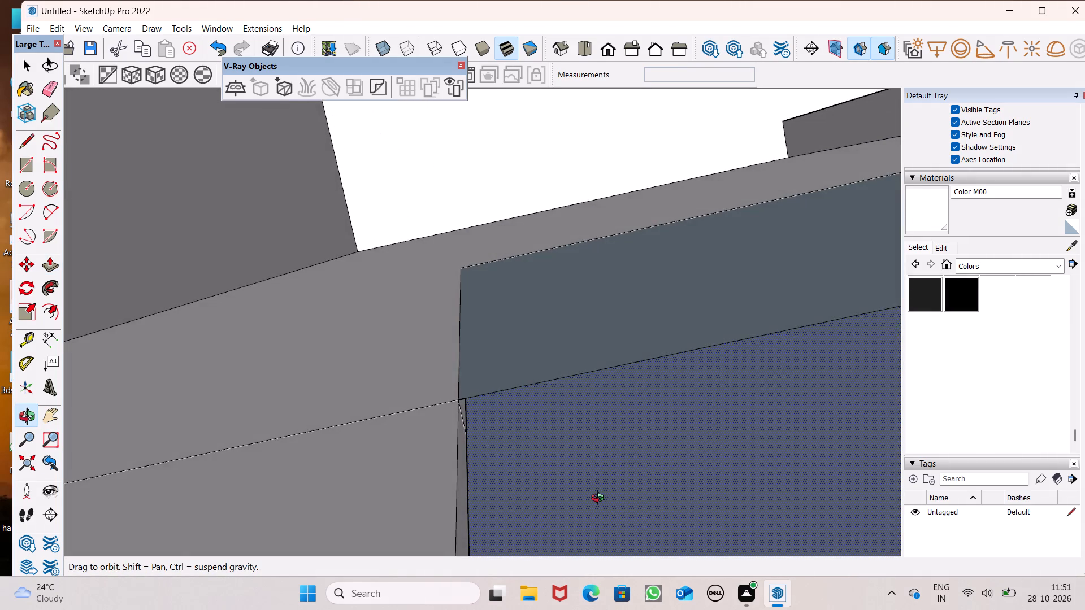
middle_drag(600, 499, 600, 500)
scroll(499, 321, down, 7)
scroll(493, 260, down, 7)
middle_drag(493, 298, 639, 307)
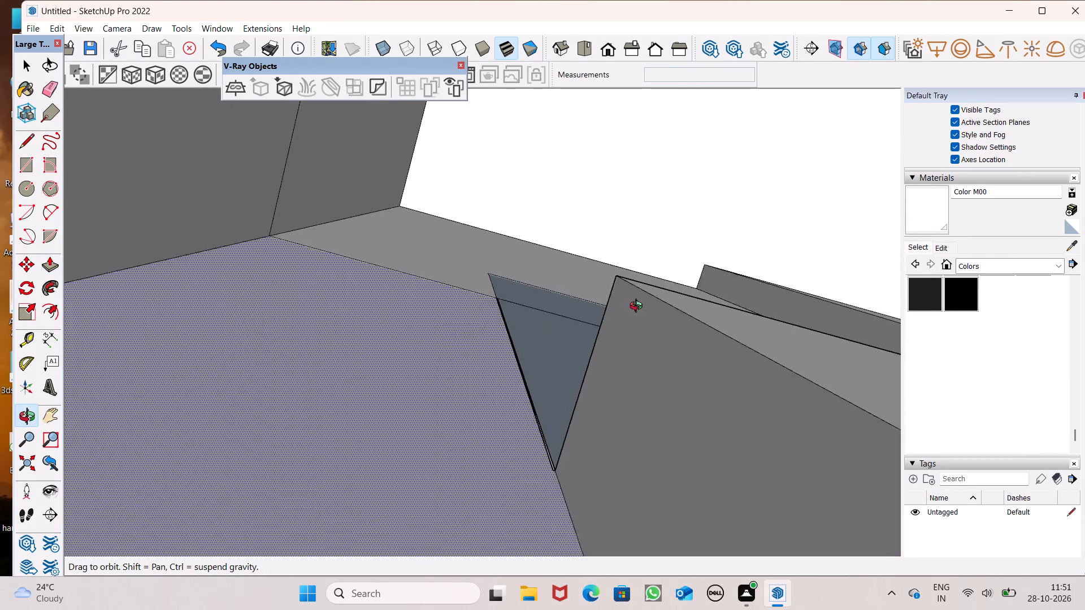
middle_drag(639, 307, 372, 184)
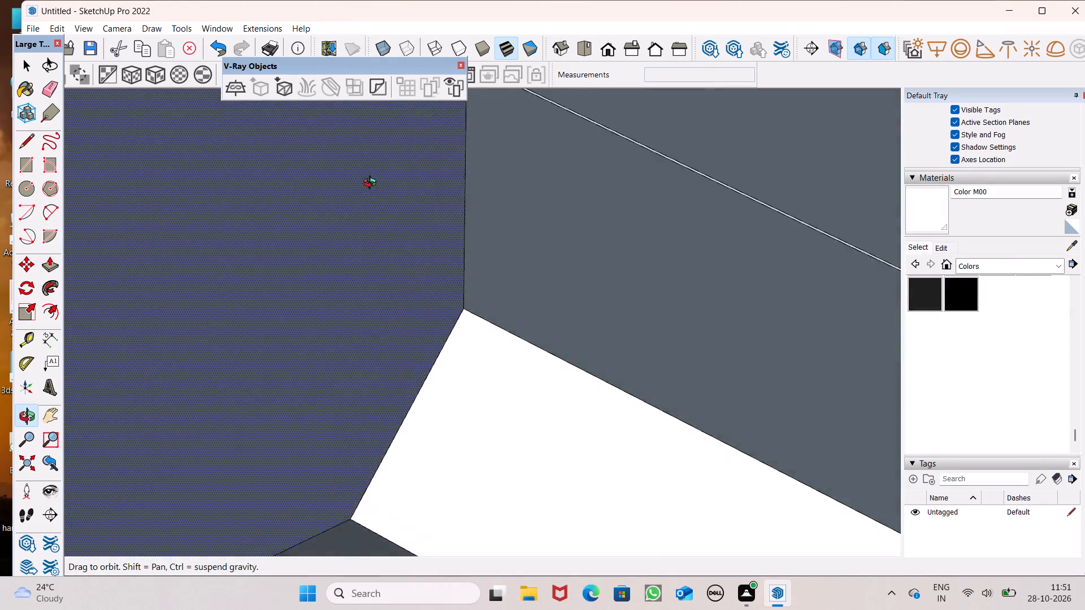
middle_drag(372, 184, 428, 73)
click(606, 52)
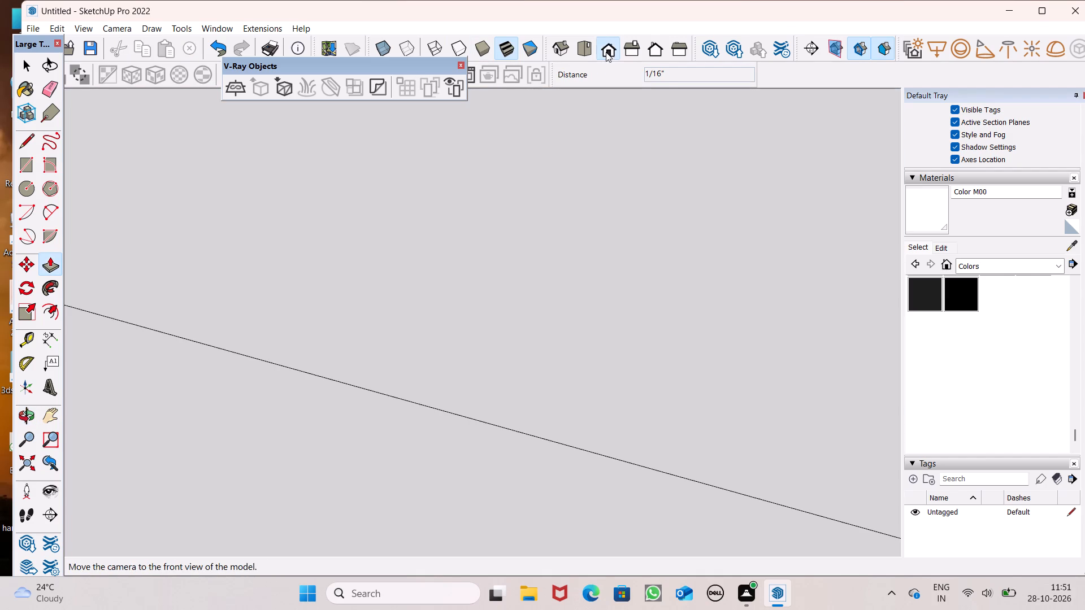
scroll(606, 239, down, 6)
scroll(596, 298, down, 7)
scroll(592, 299, down, 14)
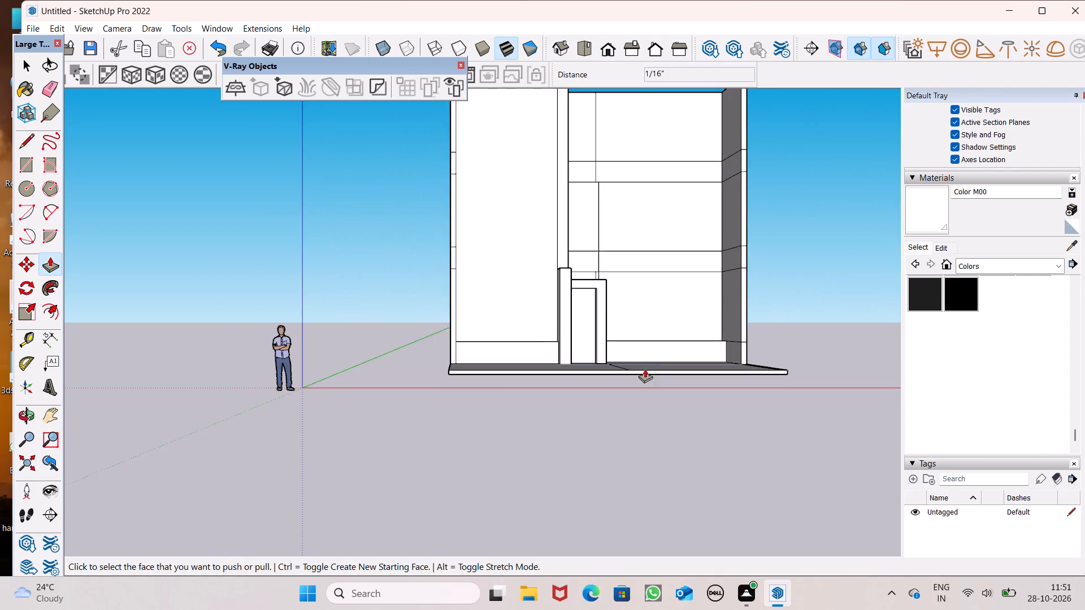
Examine the building's front, top and recessed wall from several angles and distances.
middle_drag(645, 369, 0, 570)
middle_drag(505, 290, 1084, 125)
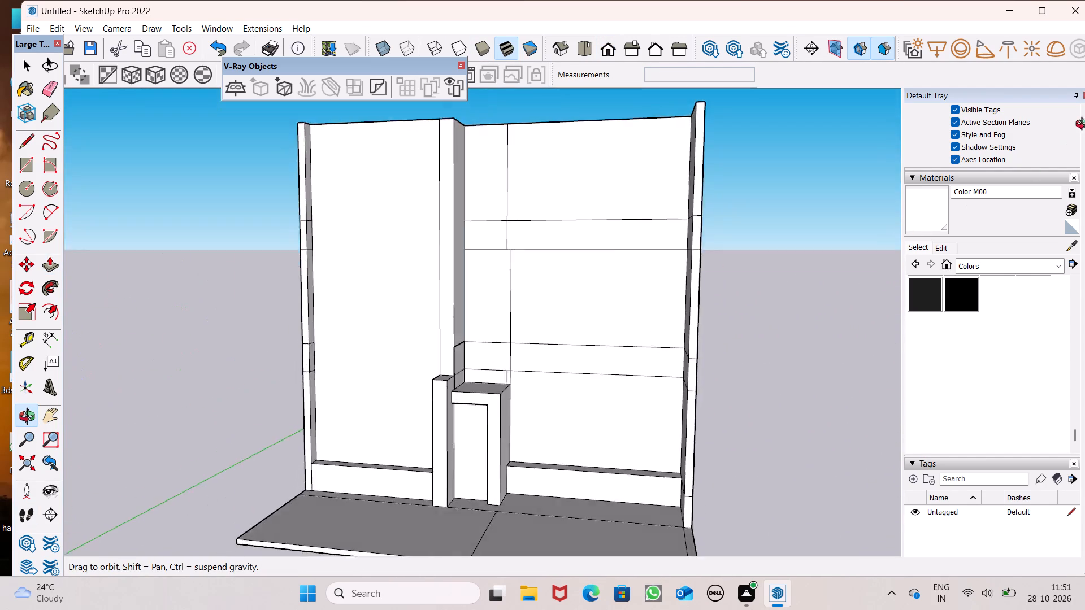
middle_drag(1084, 125, 1084, 325)
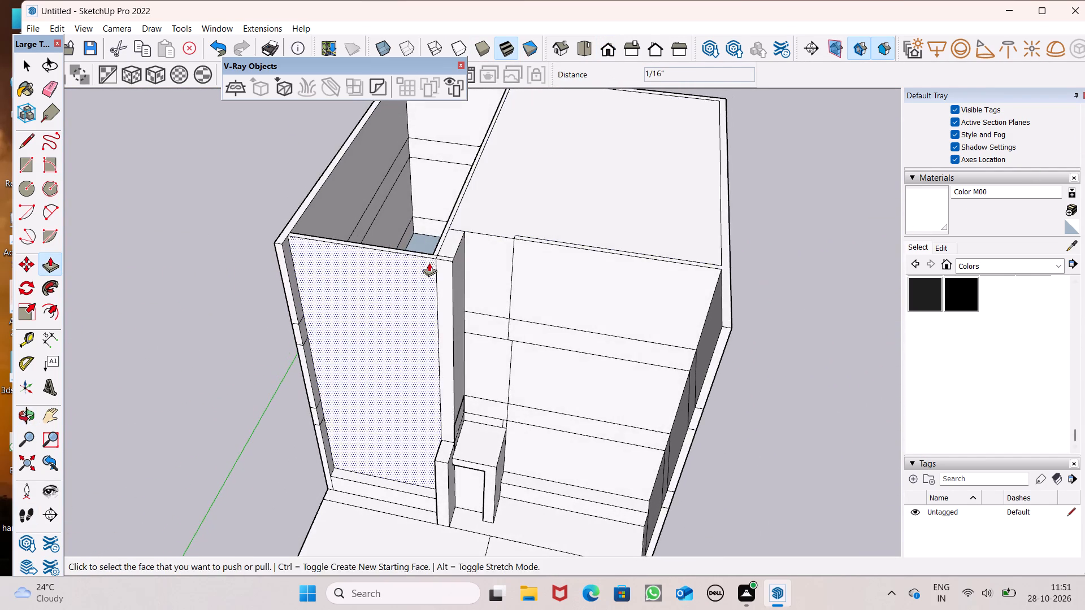
middle_drag(429, 263, 488, 263)
scroll(492, 264, up, 2)
scroll(500, 372, up, 6)
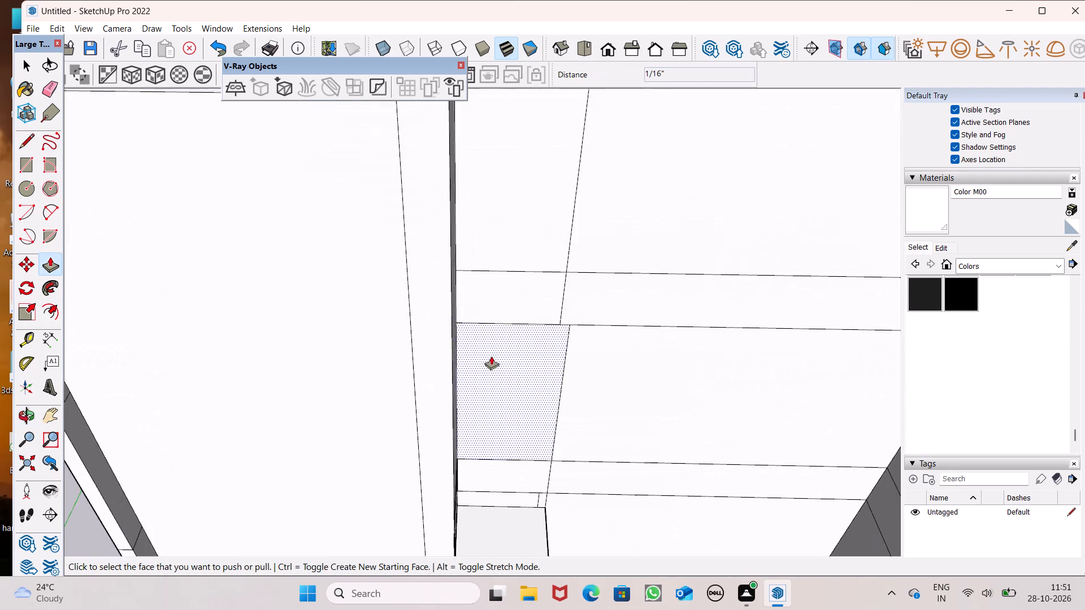
scroll(491, 356, up, 8)
middle_click(468, 403)
scroll(468, 403, up, 20)
scroll(468, 403, up, 3)
middle_click(468, 403)
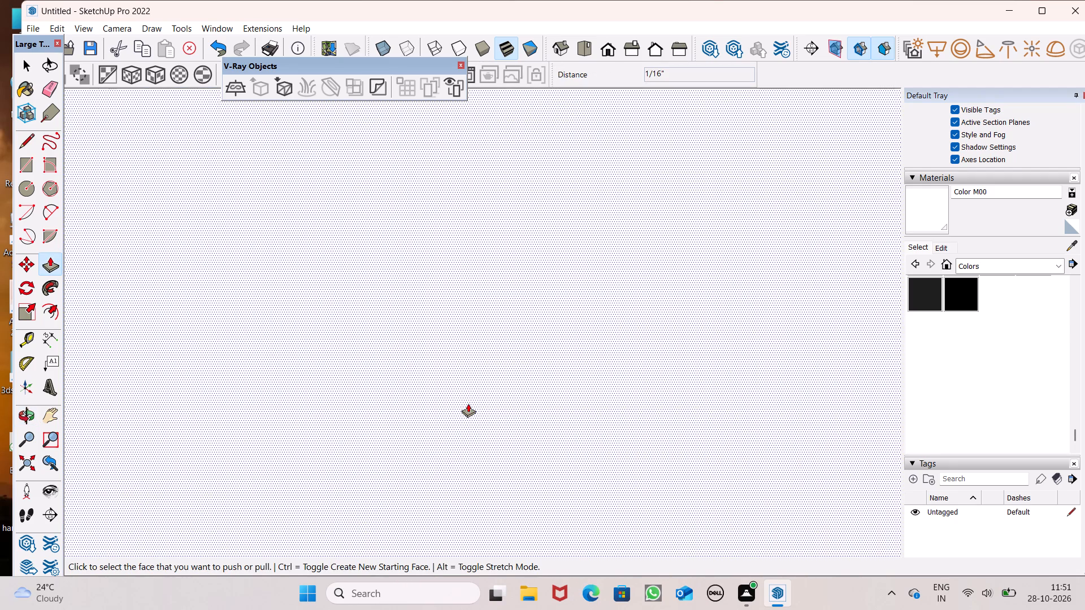
scroll(468, 403, up, 12)
scroll(466, 406, down, 20)
scroll(466, 406, down, 6)
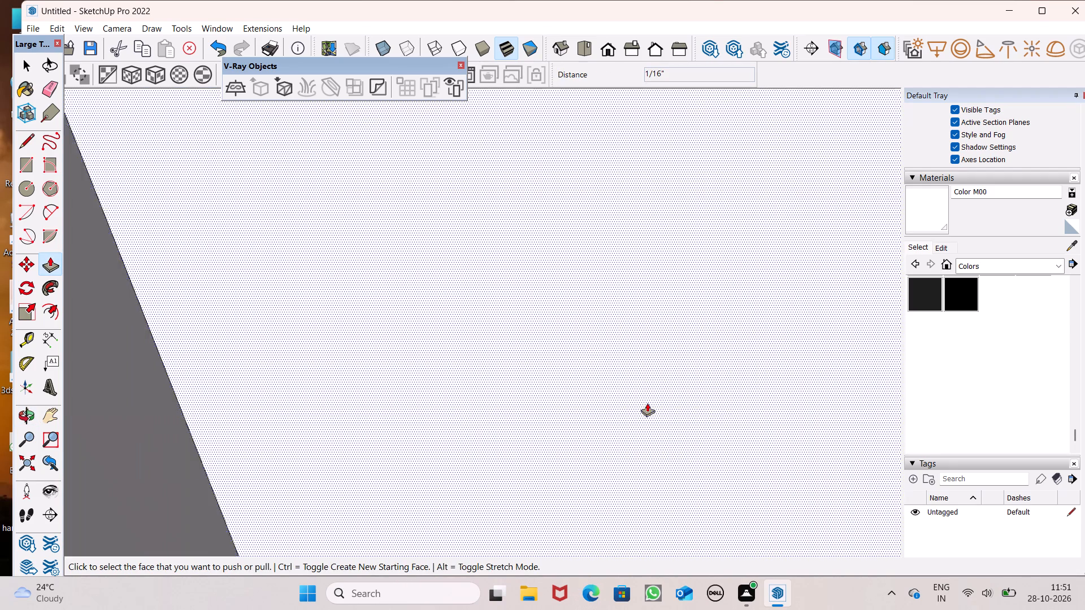
scroll(647, 403, down, 20)
scroll(647, 403, down, 20)
scroll(647, 403, down, 6)
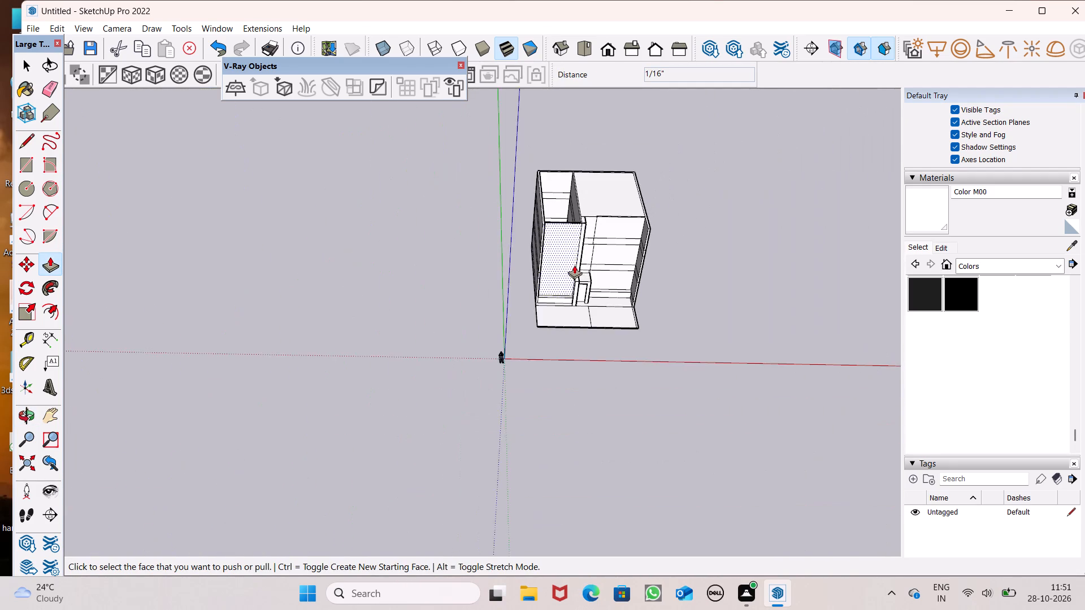
scroll(574, 265, down, 17)
scroll(570, 284, down, 6)
scroll(577, 307, up, 8)
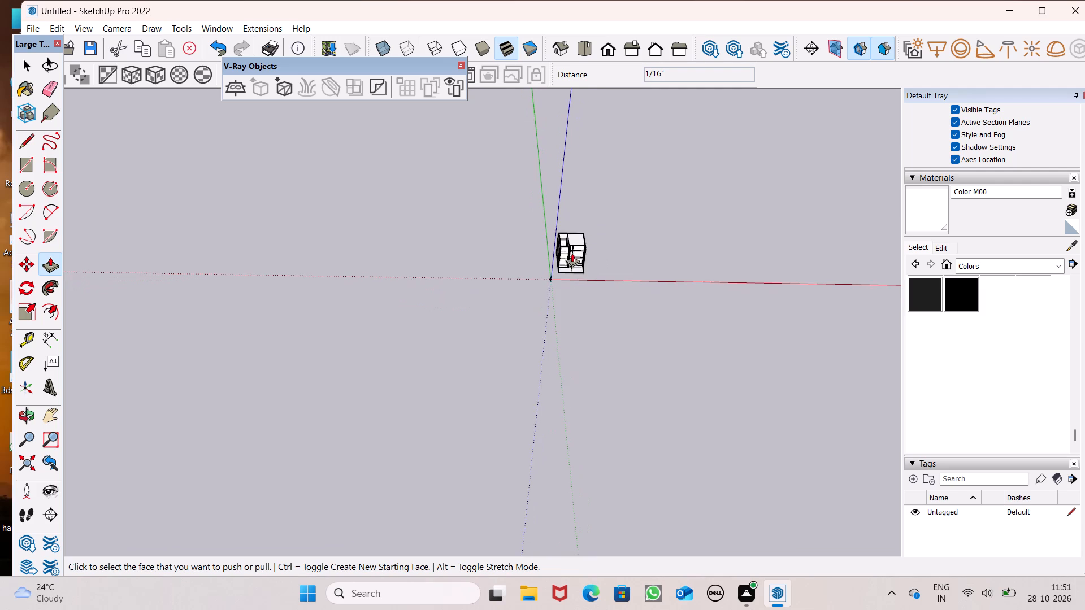
scroll(573, 253, up, 3)
scroll(587, 249, up, 19)
scroll(480, 332, up, 7)
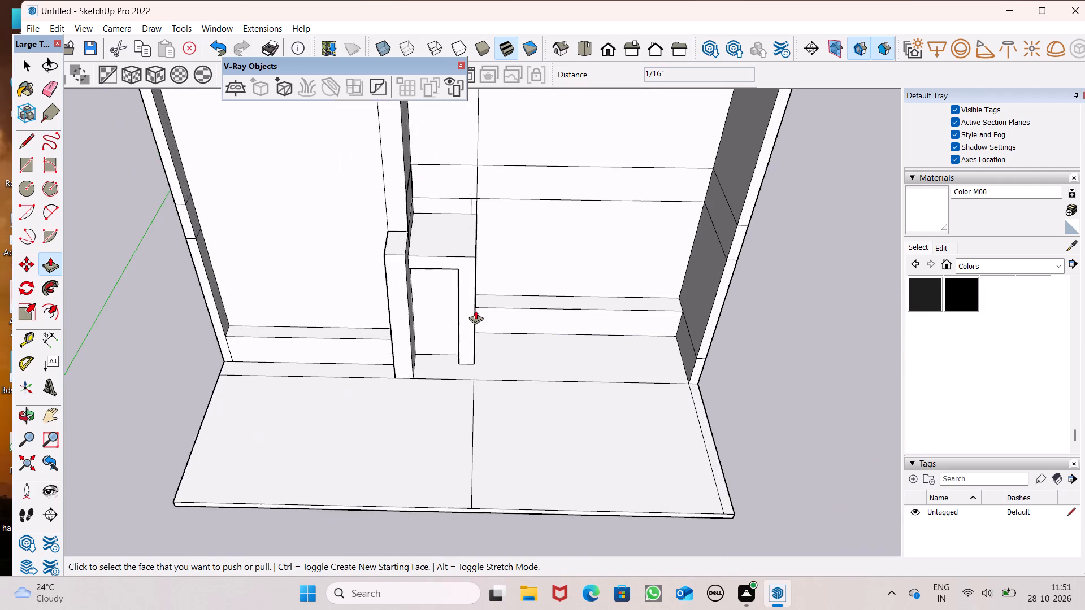
Examine the recess corner above the doorway surround closely, including from below.
middle_drag(478, 341, 298, 199)
scroll(423, 244, up, 1)
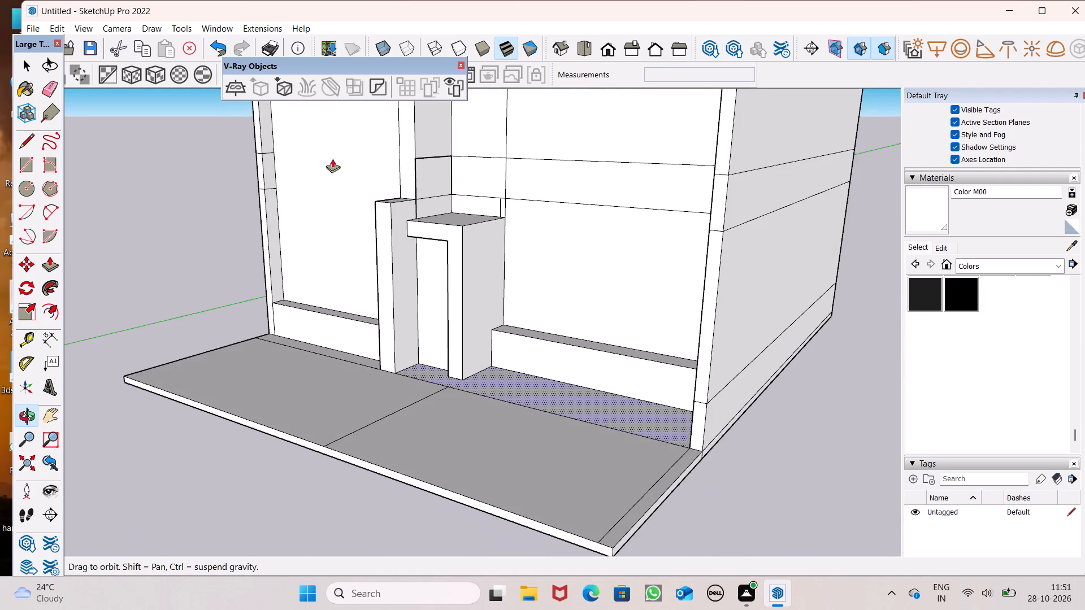
scroll(387, 140, up, 7)
scroll(435, 152, up, 10)
scroll(437, 237, up, 7)
scroll(504, 247, up, 2)
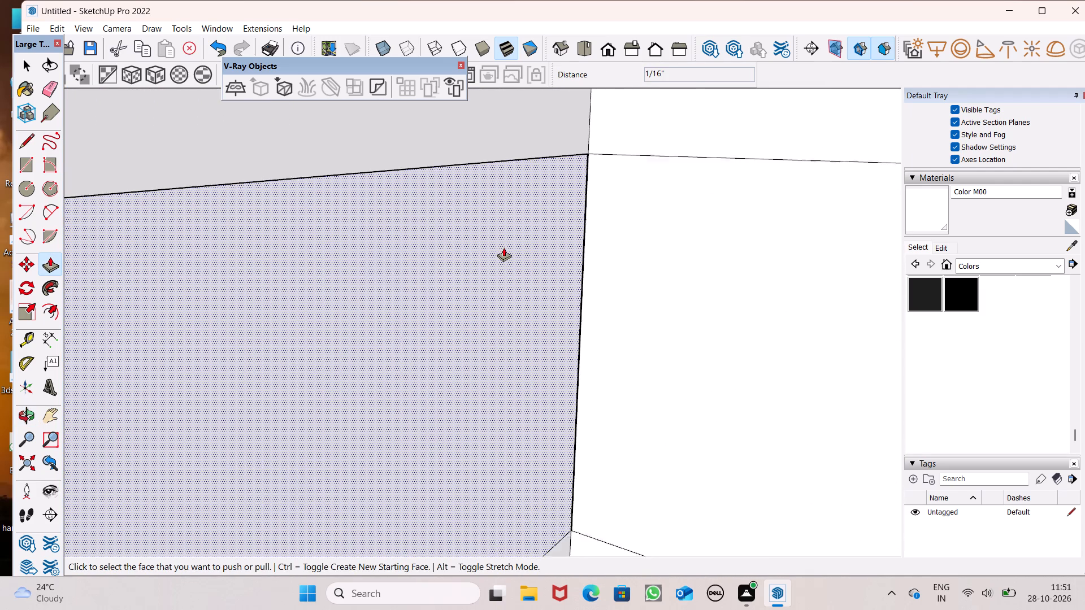
scroll(504, 247, up, 4)
scroll(503, 239, down, 7)
middle_drag(512, 260, 507, 481)
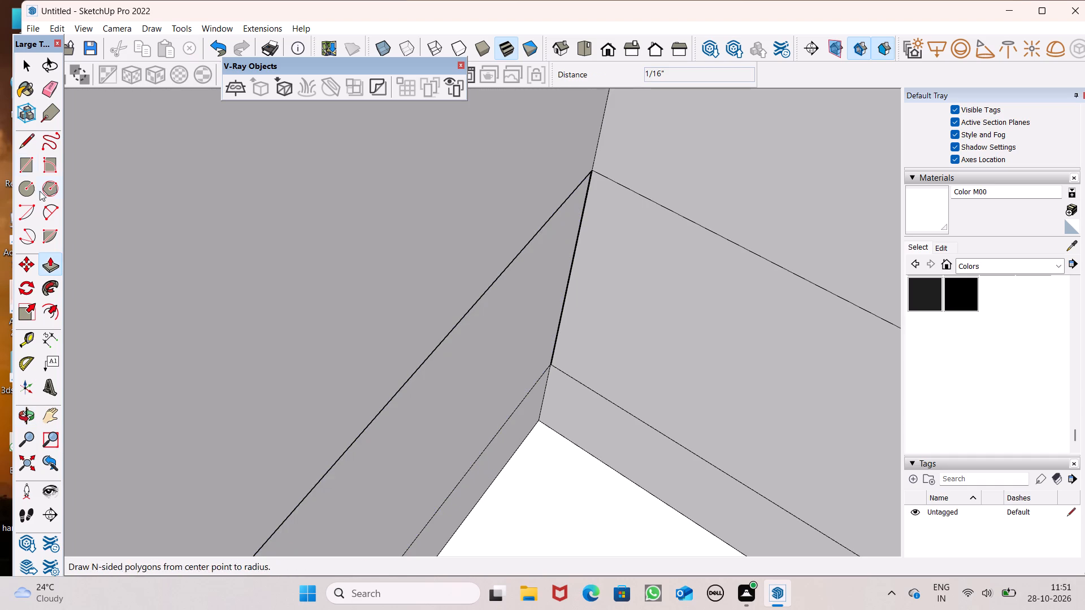
Close the narrow gap at the recess corner with the Line tool, drawing a 1/16" edge across its top and an edge along its side.
click(31, 143)
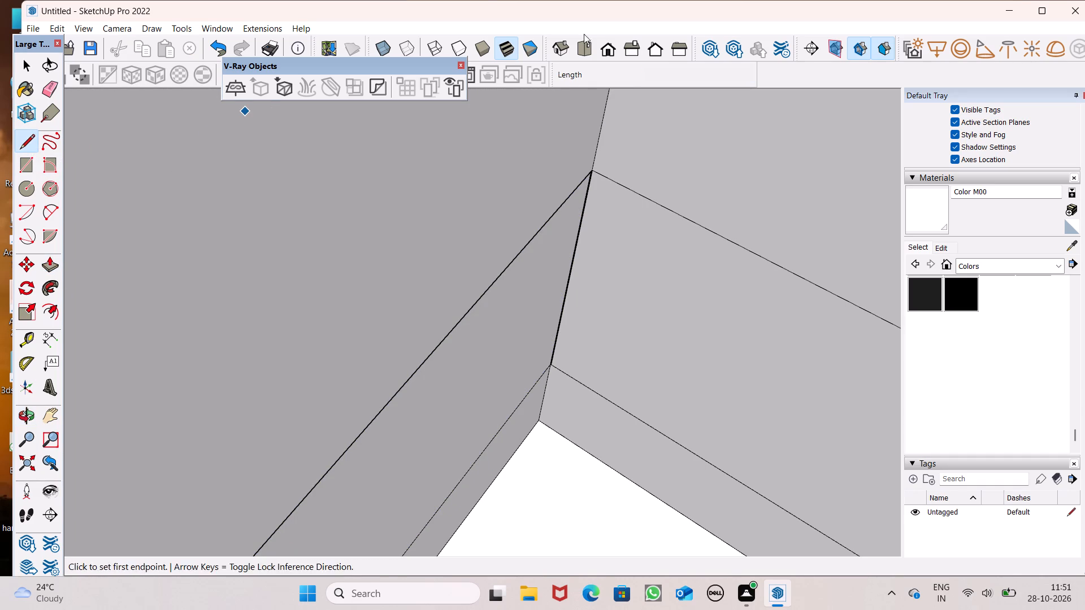
scroll(594, 180, up, 10)
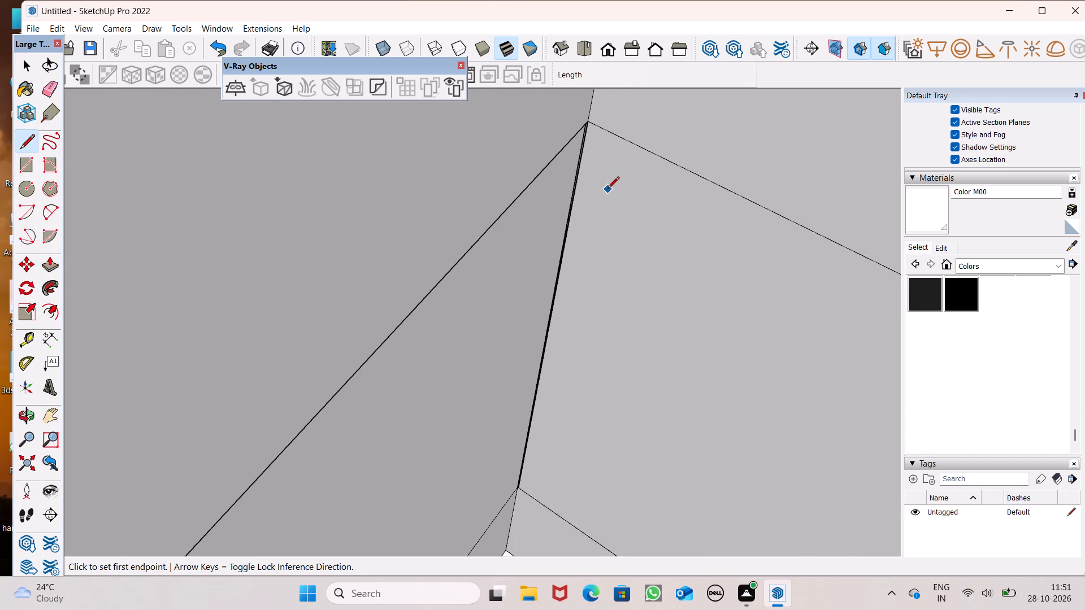
scroll(607, 189, up, 4)
middle_drag(584, 165, 550, 277)
scroll(669, 107, up, 7)
scroll(618, 128, up, 2)
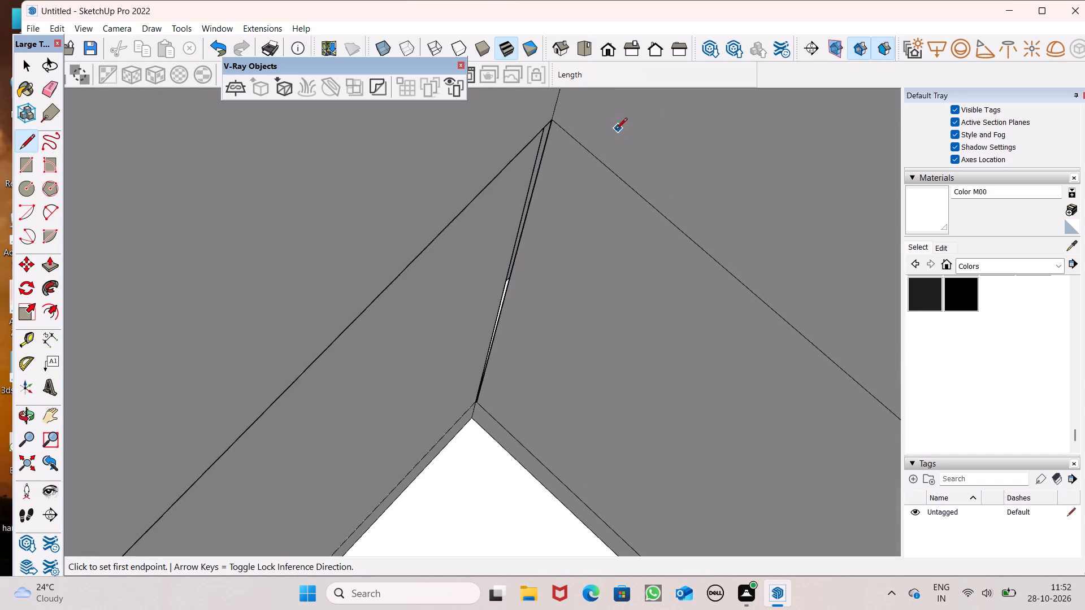
scroll(615, 130, up, 6)
scroll(546, 132, up, 6)
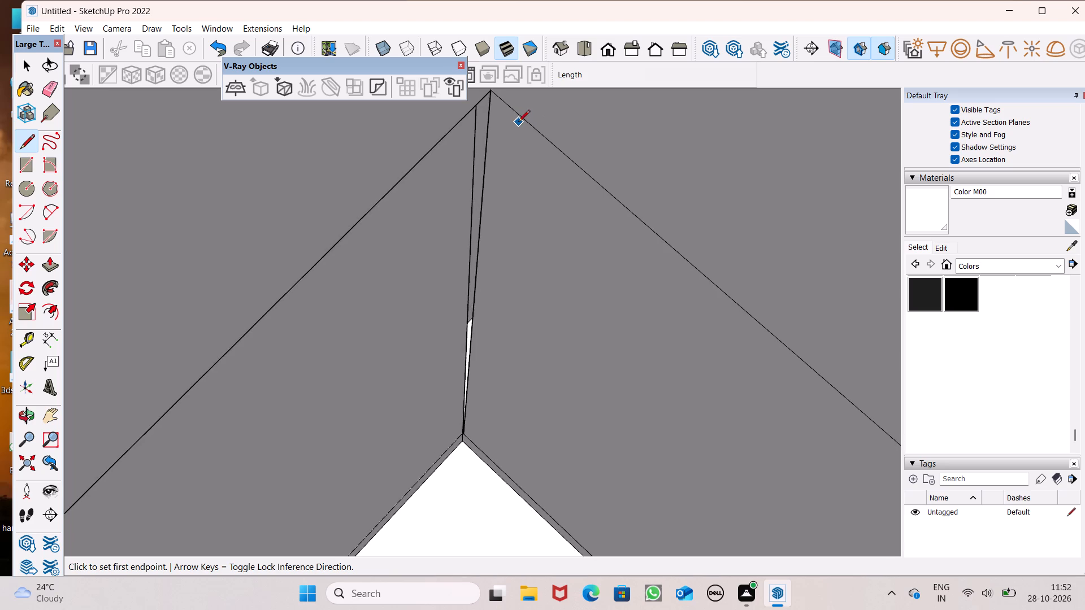
scroll(518, 123, up, 2)
scroll(522, 171, down, 3)
scroll(468, 109, up, 6)
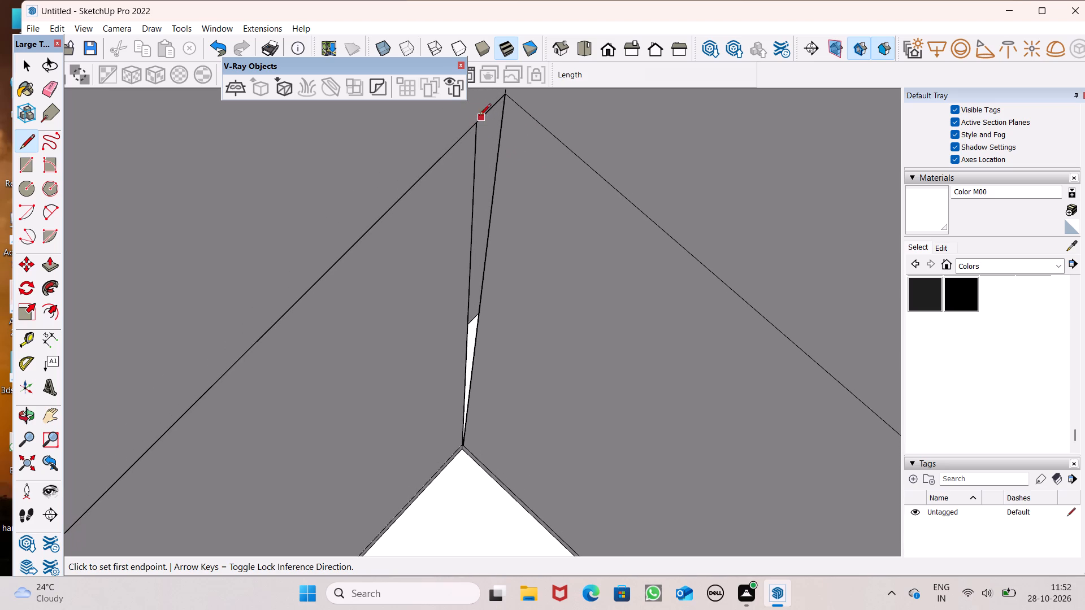
click(473, 127)
click(500, 97)
click(466, 443)
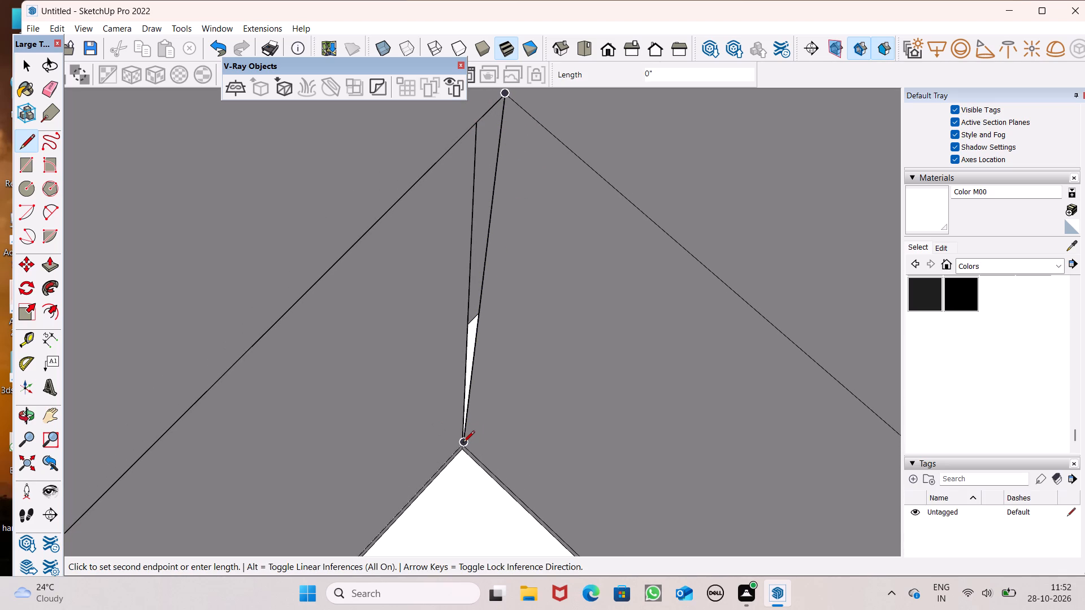
drag(463, 443, 463, 435)
click(476, 356)
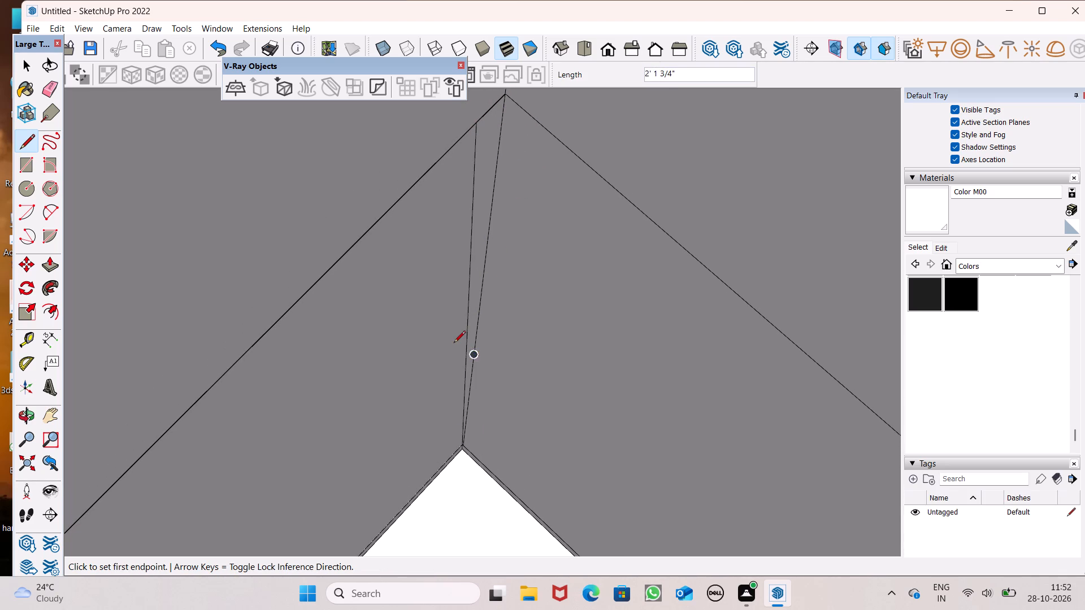
Inspect the patched recess corner from below and from the front for remaining gaps.
scroll(449, 341, down, 4)
scroll(508, 245, down, 9)
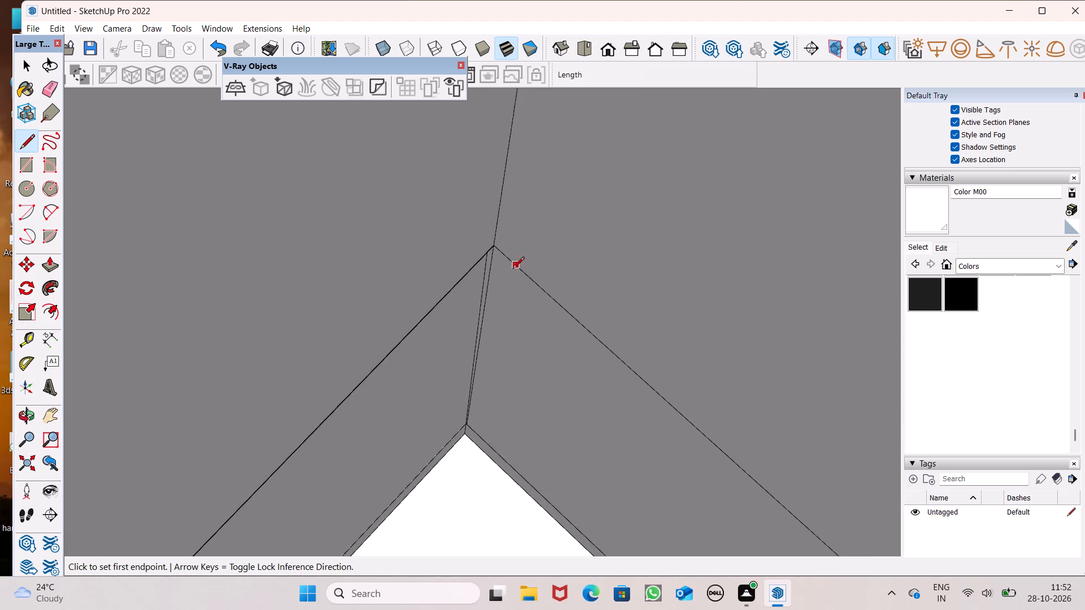
scroll(513, 269, down, 4)
middle_drag(493, 343, 497, 132)
scroll(539, 225, down, 14)
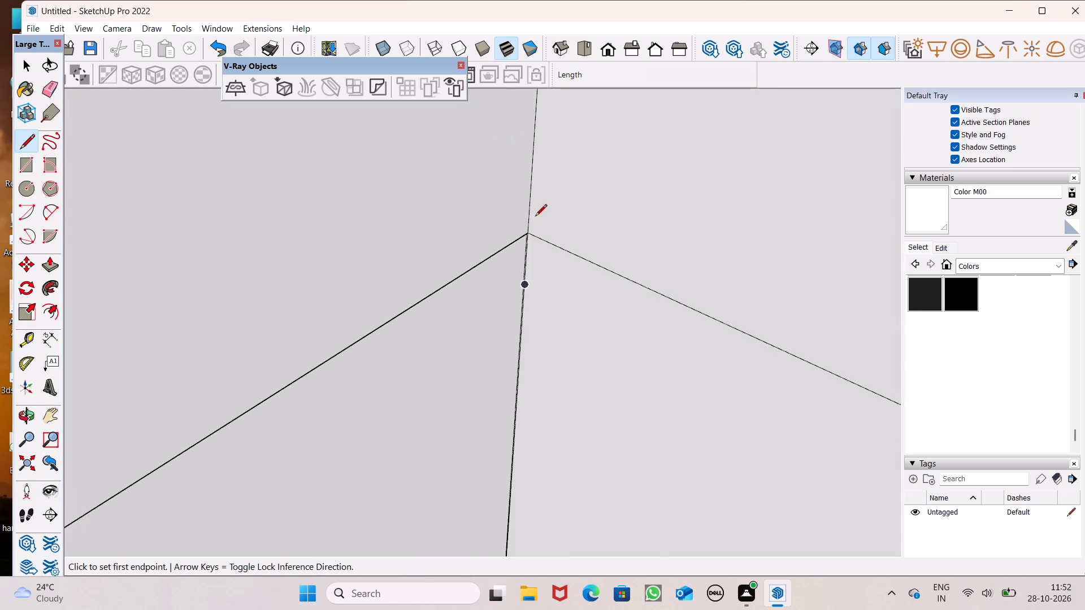
scroll(535, 217, down, 8)
scroll(545, 244, down, 17)
middle_drag(531, 277, 581, 103)
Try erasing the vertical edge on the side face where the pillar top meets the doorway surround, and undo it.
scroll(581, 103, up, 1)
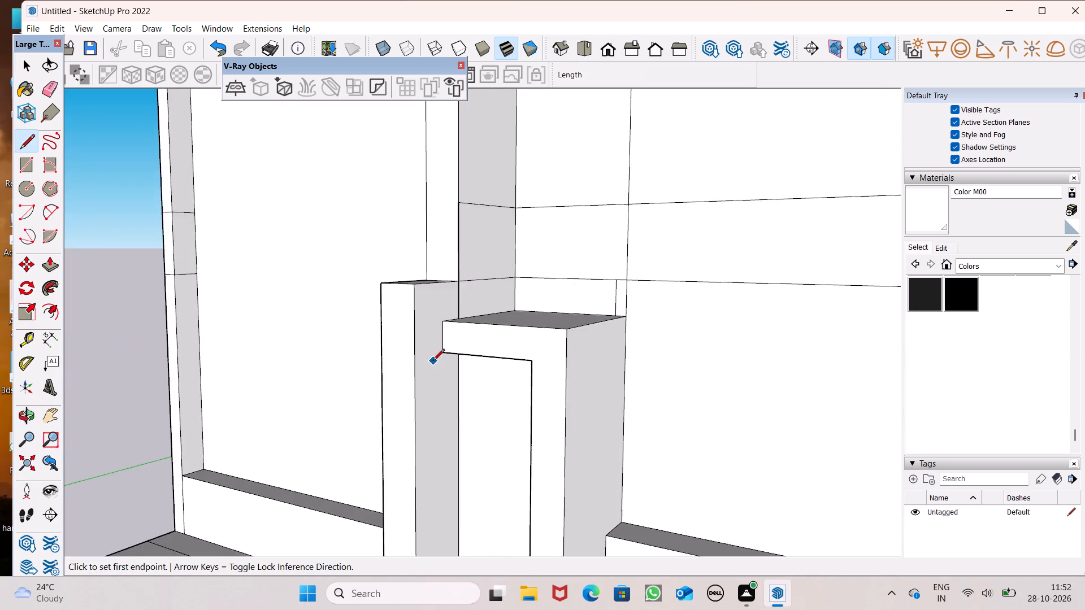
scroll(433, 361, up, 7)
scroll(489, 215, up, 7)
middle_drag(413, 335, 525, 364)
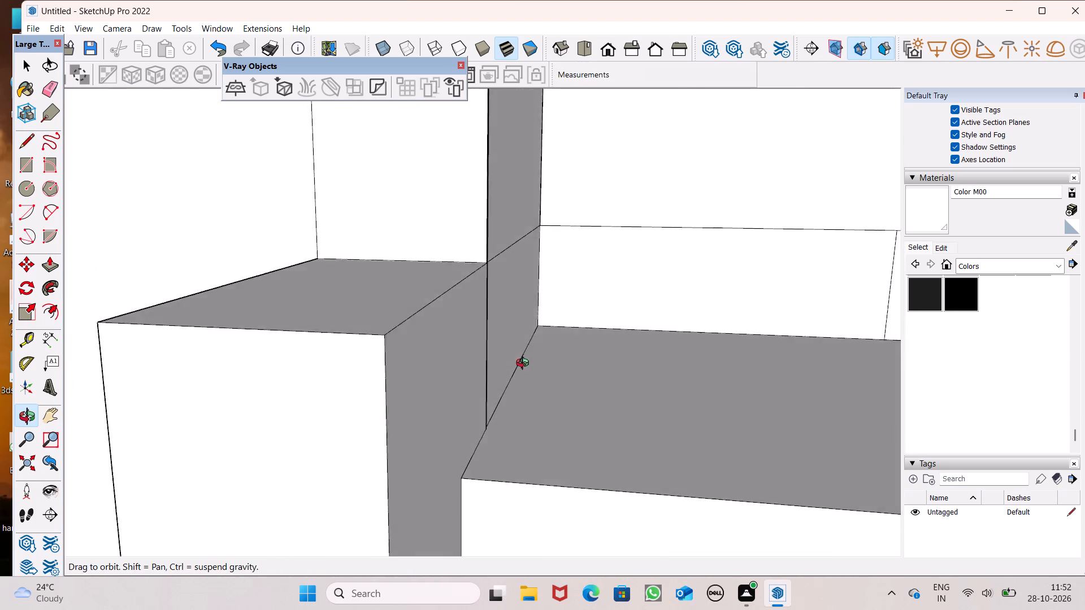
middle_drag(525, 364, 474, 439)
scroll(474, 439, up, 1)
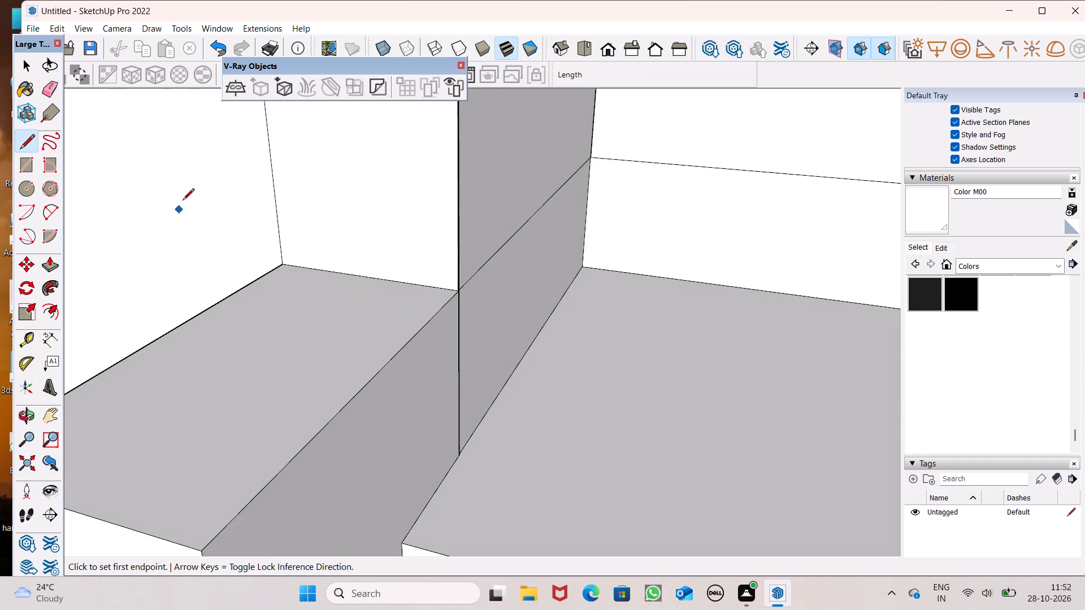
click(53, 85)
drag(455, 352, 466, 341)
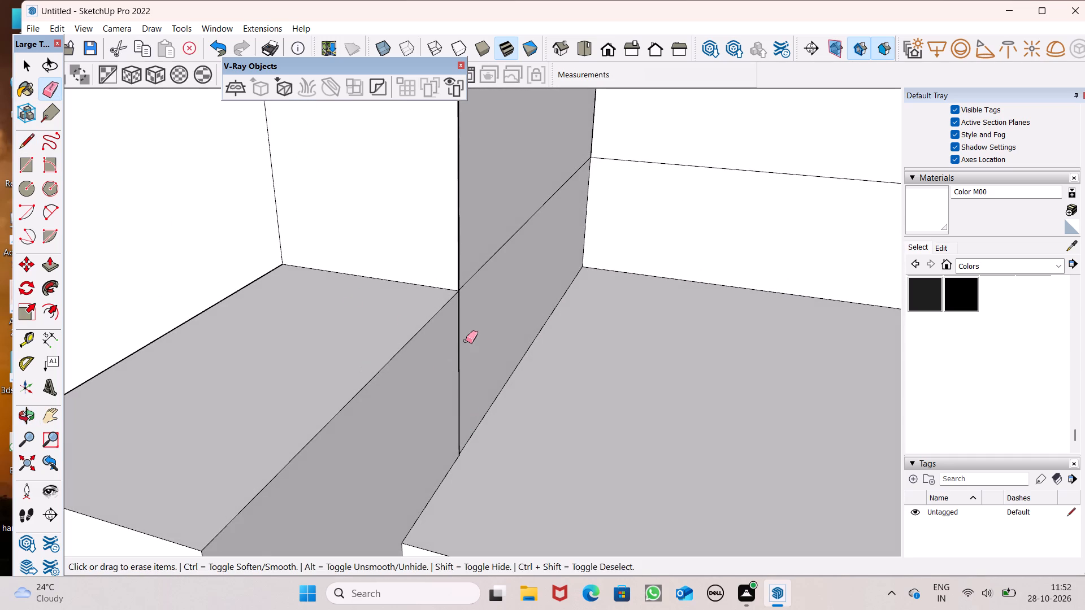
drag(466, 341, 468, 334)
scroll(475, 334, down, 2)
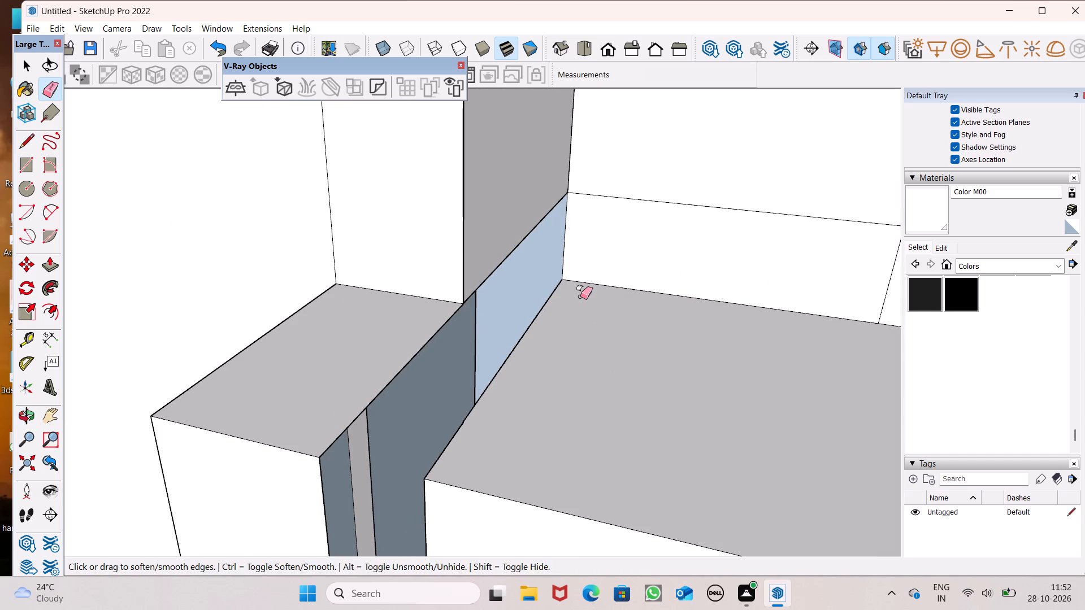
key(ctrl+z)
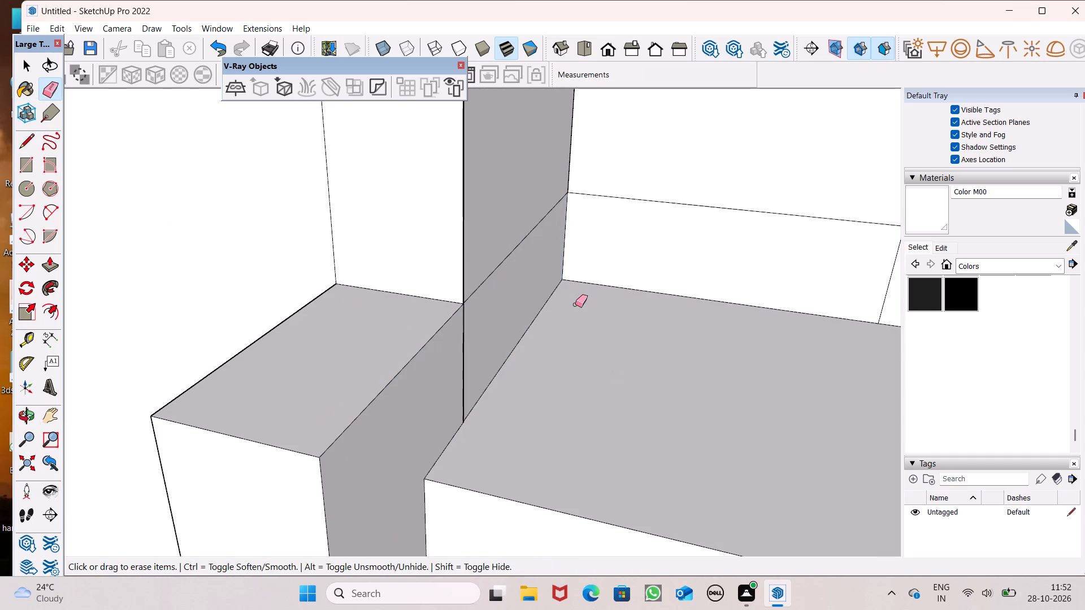
Erase the vertical seam on the recessed wall above the doorway surround, between the upper and lower horizontal bands.
scroll(598, 271, down, 20)
scroll(598, 271, down, 10)
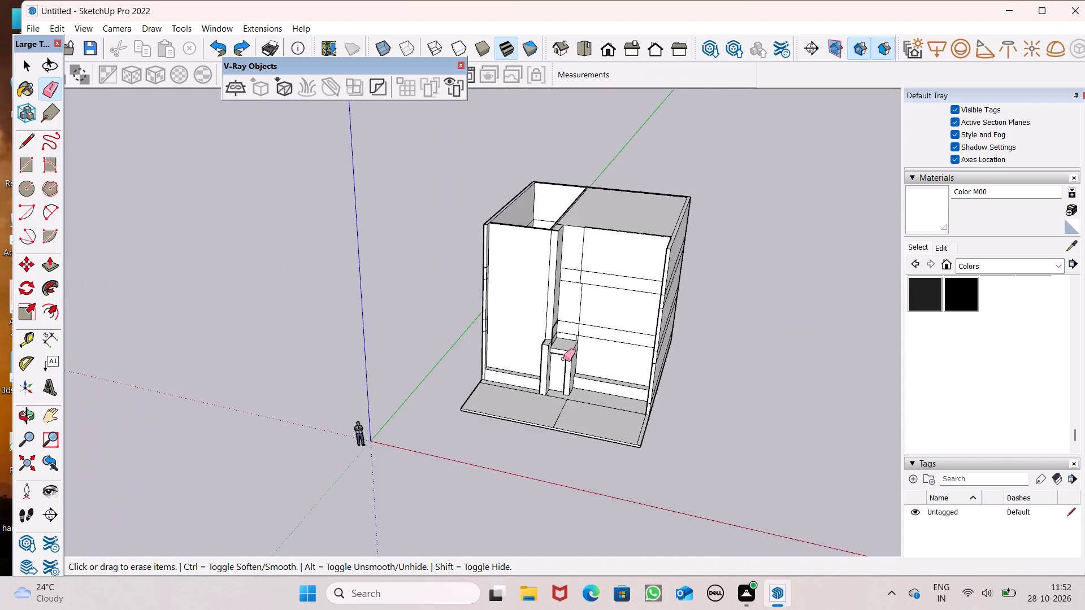
middle_drag(591, 358, 693, 237)
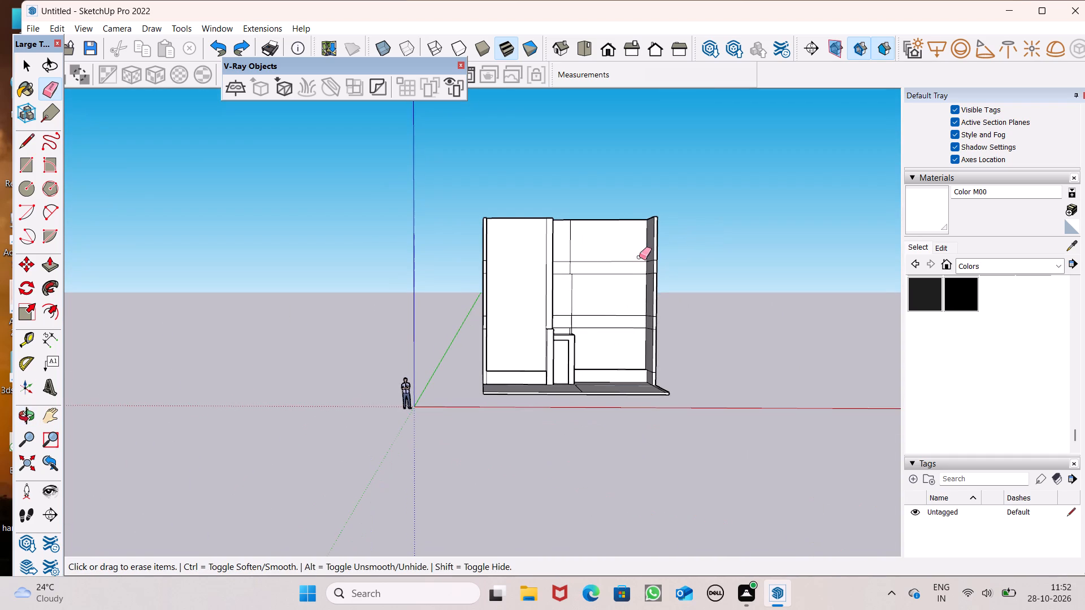
scroll(626, 265, up, 3)
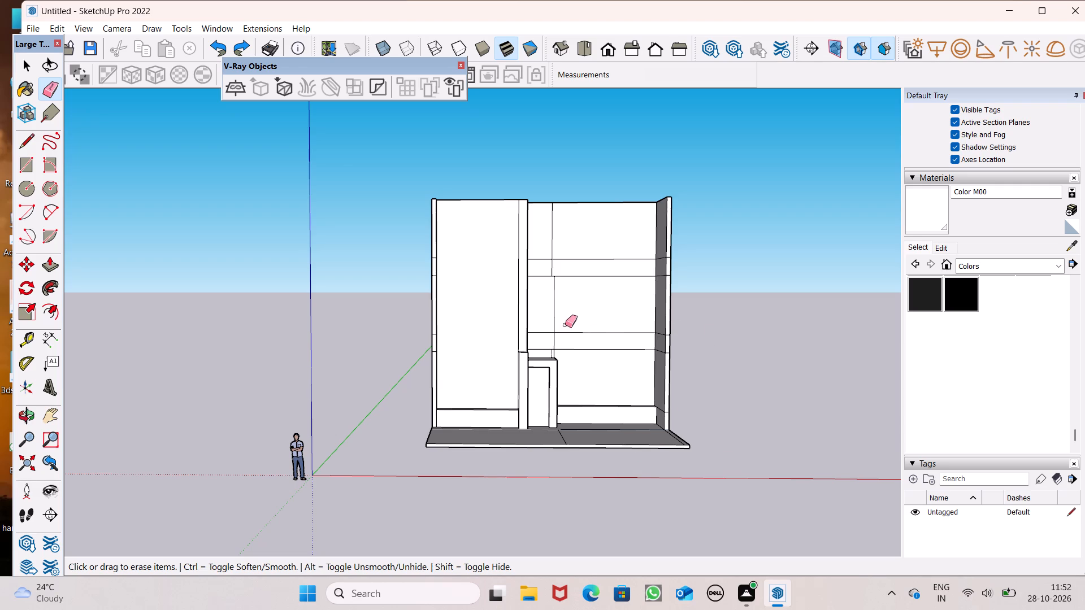
scroll(565, 329, down, 1)
middle_drag(674, 232, 518, 437)
scroll(457, 353, up, 5)
scroll(552, 370, up, 8)
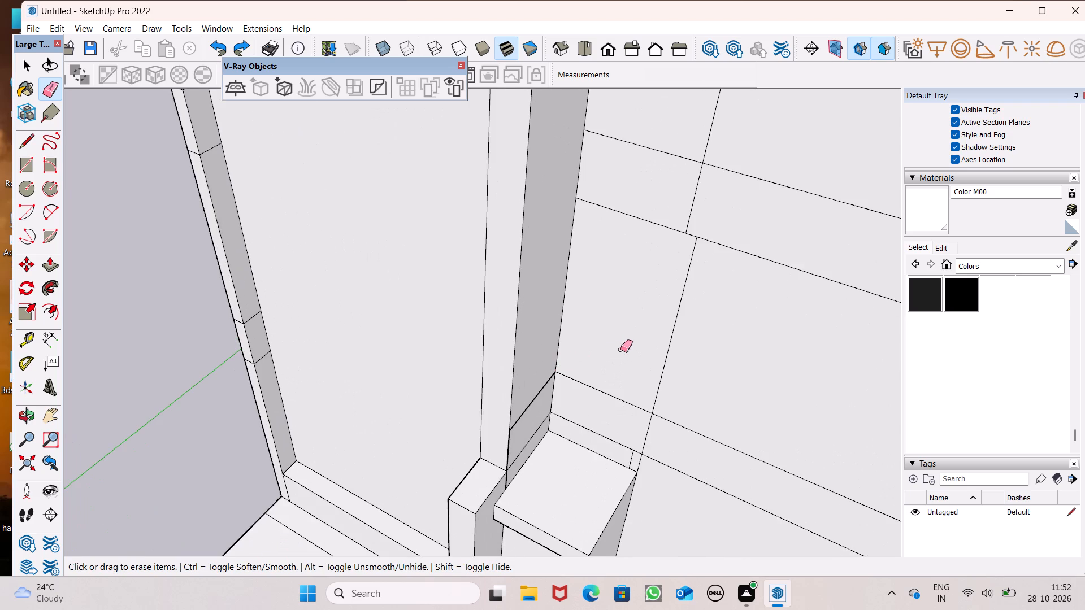
scroll(656, 311, up, 3)
scroll(658, 310, down, 6)
middle_drag(666, 306, 743, 234)
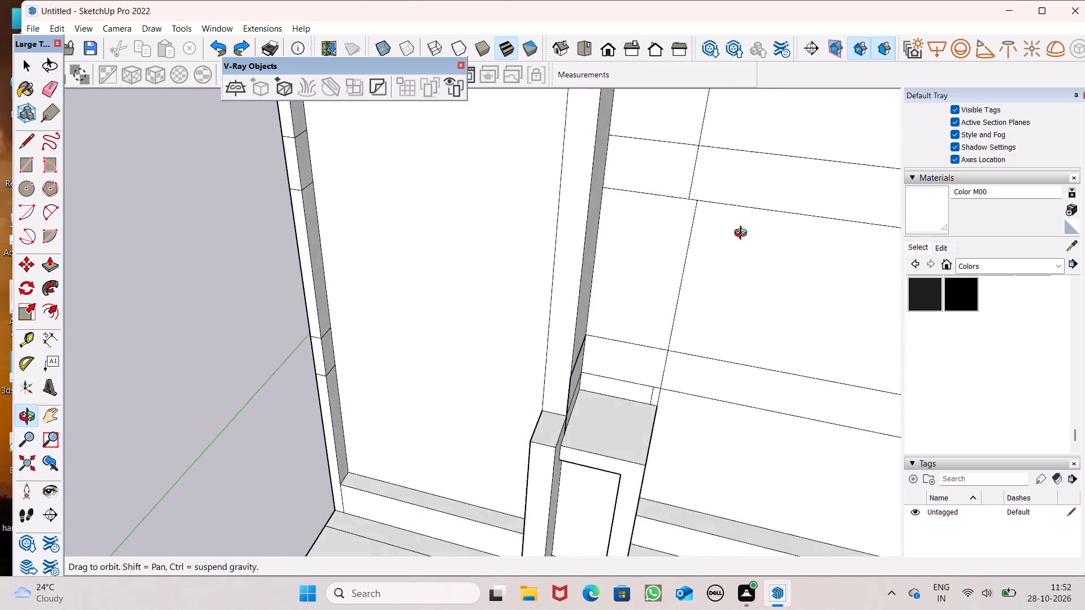
middle_drag(743, 234, 717, 260)
drag(685, 273, 679, 295)
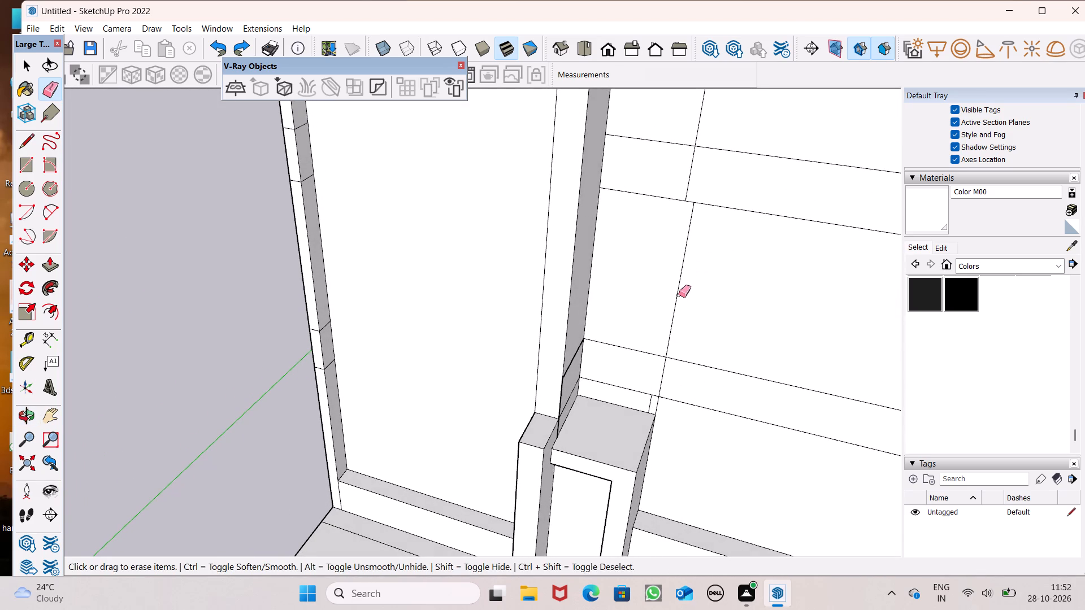
drag(679, 295, 671, 303)
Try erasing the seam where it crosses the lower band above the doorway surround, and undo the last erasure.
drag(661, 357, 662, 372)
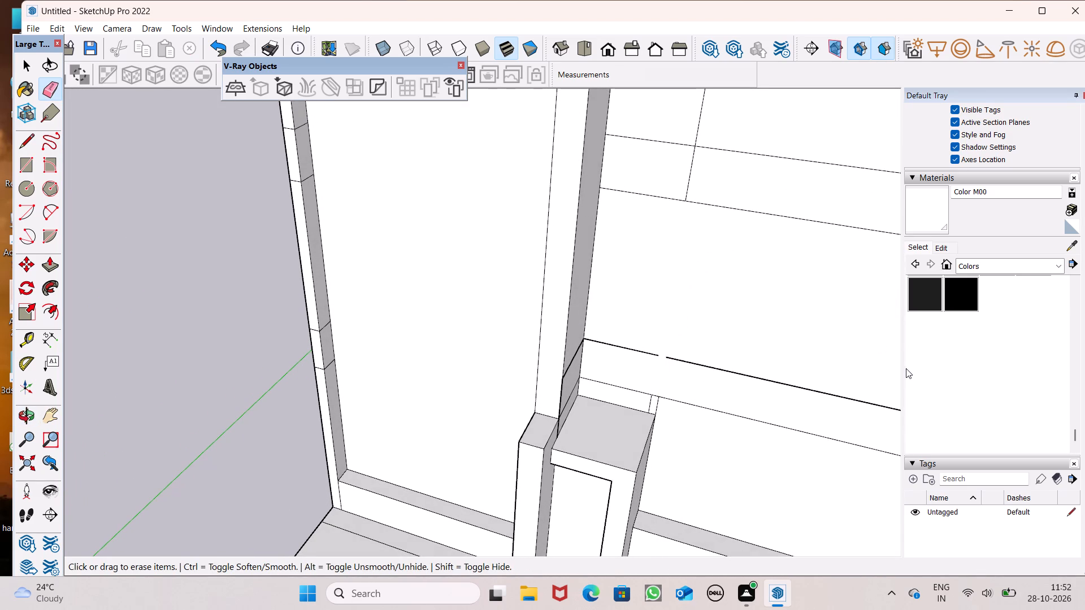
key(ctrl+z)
Erase the short vertical seams beside the pillar top below the lower band and the seam between the two upper wall lines.
drag(666, 380, 658, 382)
drag(643, 406, 658, 408)
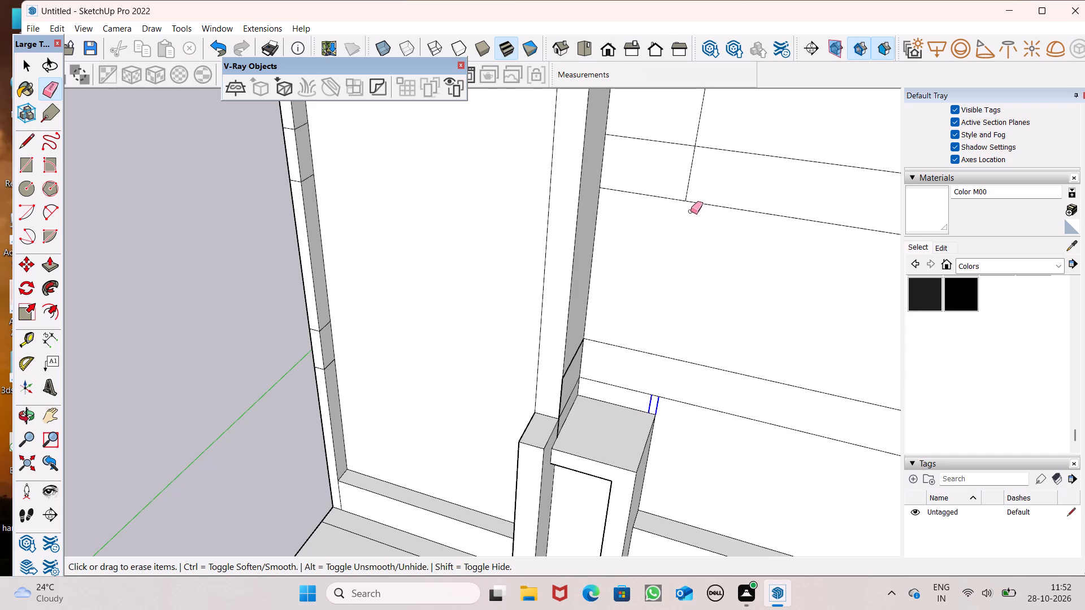
drag(680, 178, 723, 169)
Erase the short cross edge and the long line parallel to the recess edge on the roof's top face.
scroll(639, 245, down, 7)
scroll(555, 337, down, 4)
middle_drag(545, 194, 258, 338)
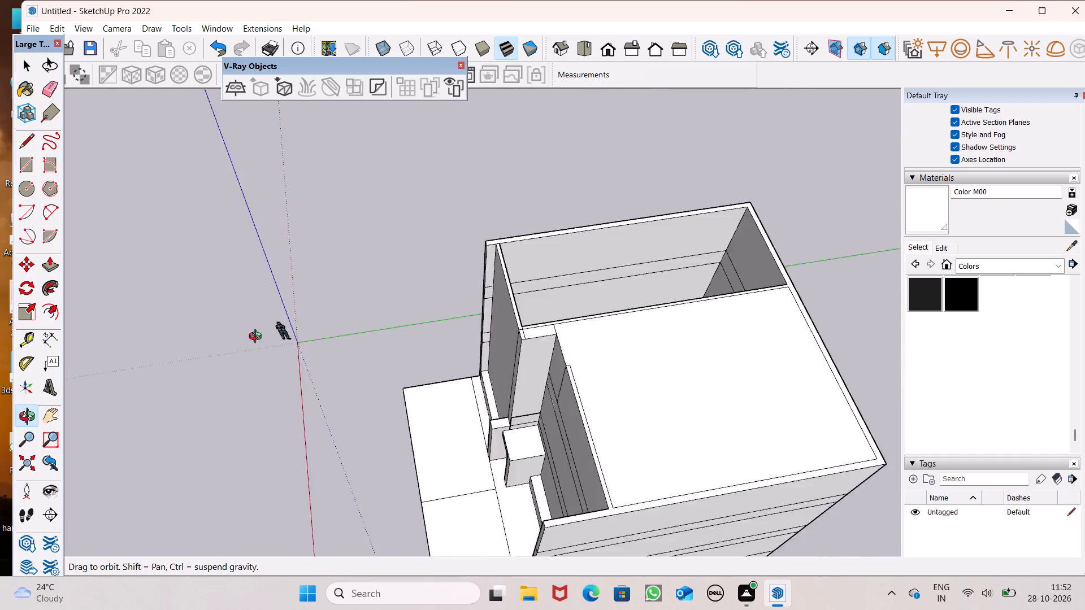
middle_drag(258, 338, 320, 339)
scroll(548, 415, up, 7)
scroll(655, 298, up, 7)
scroll(596, 202, up, 5)
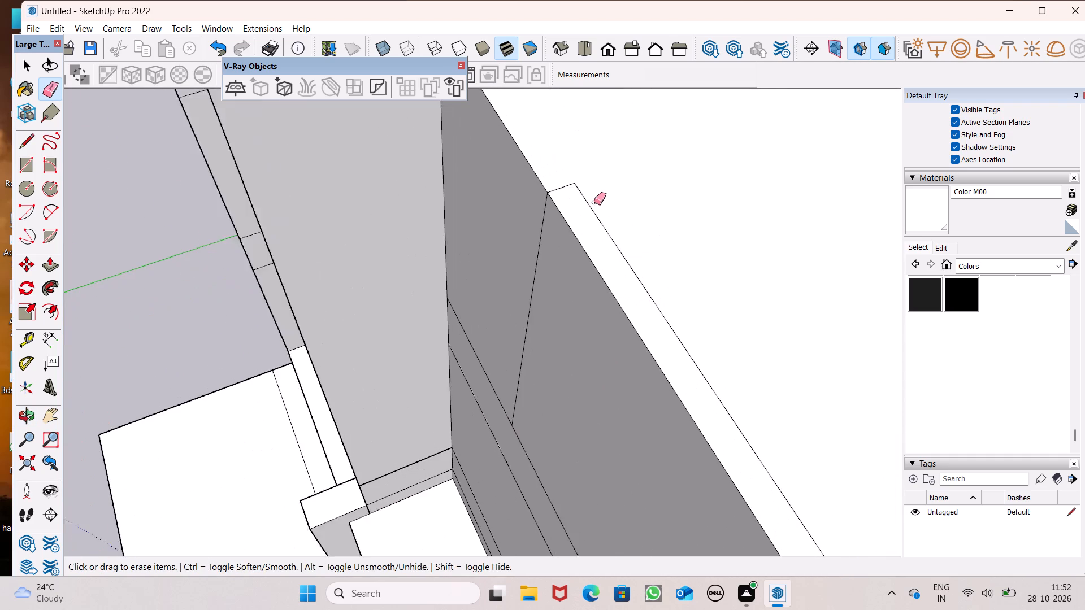
scroll(594, 202, up, 2)
drag(565, 183, 570, 176)
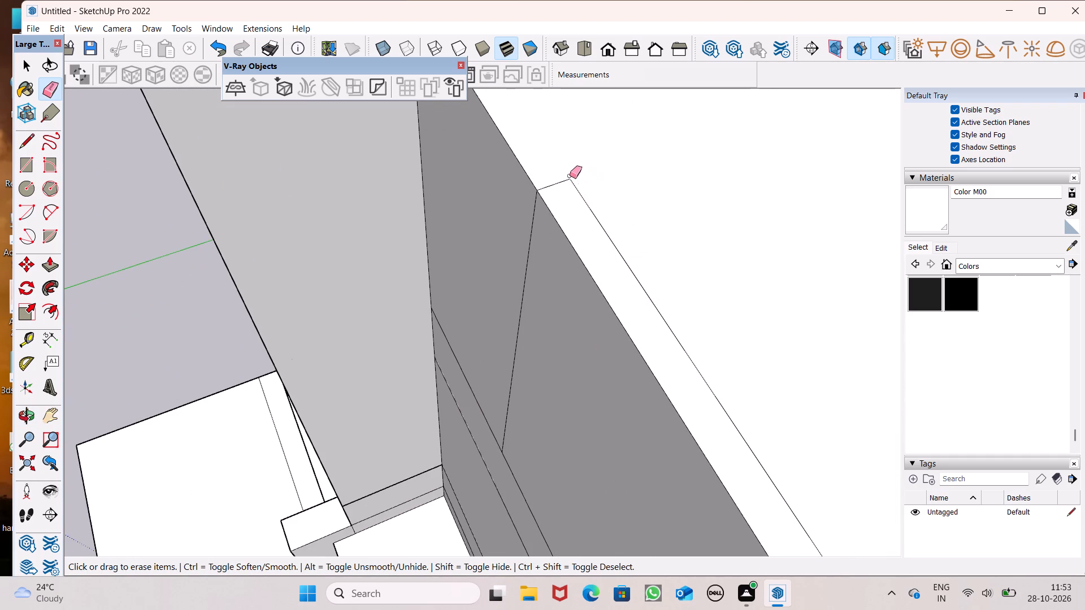
drag(570, 176, 566, 188)
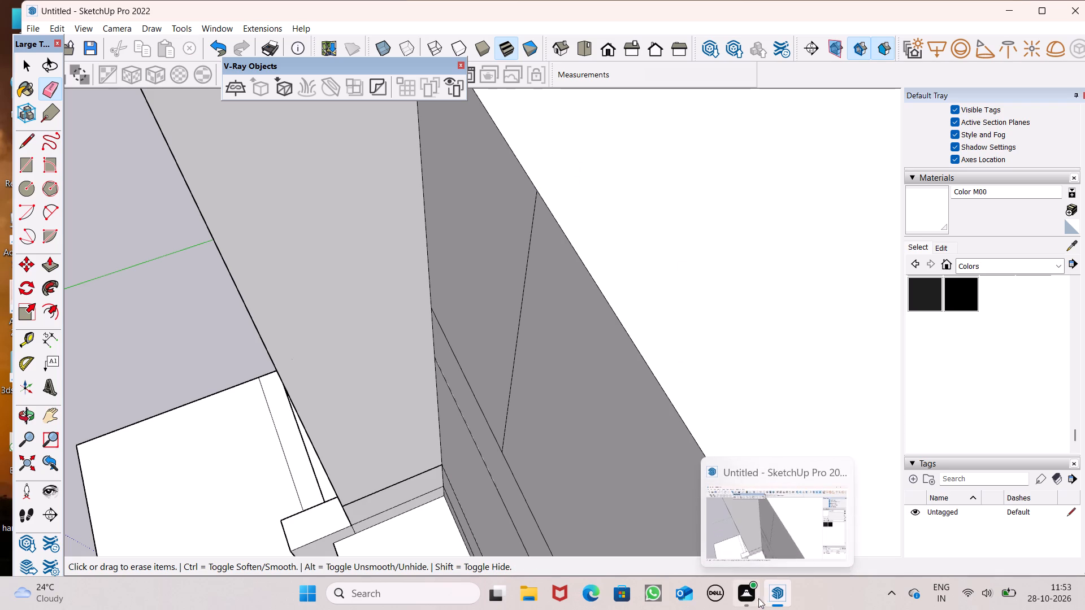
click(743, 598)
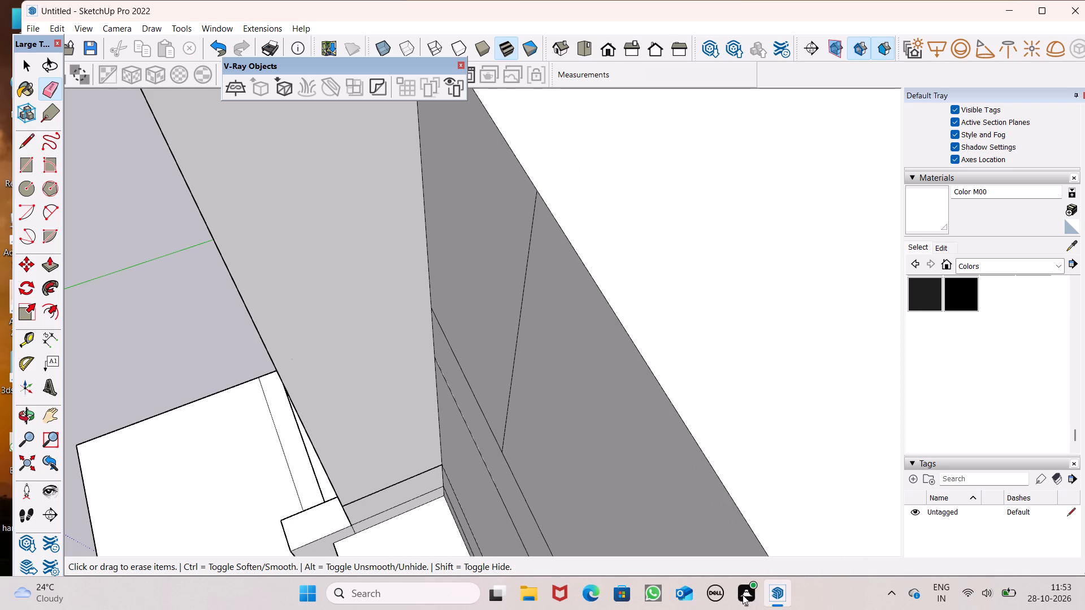
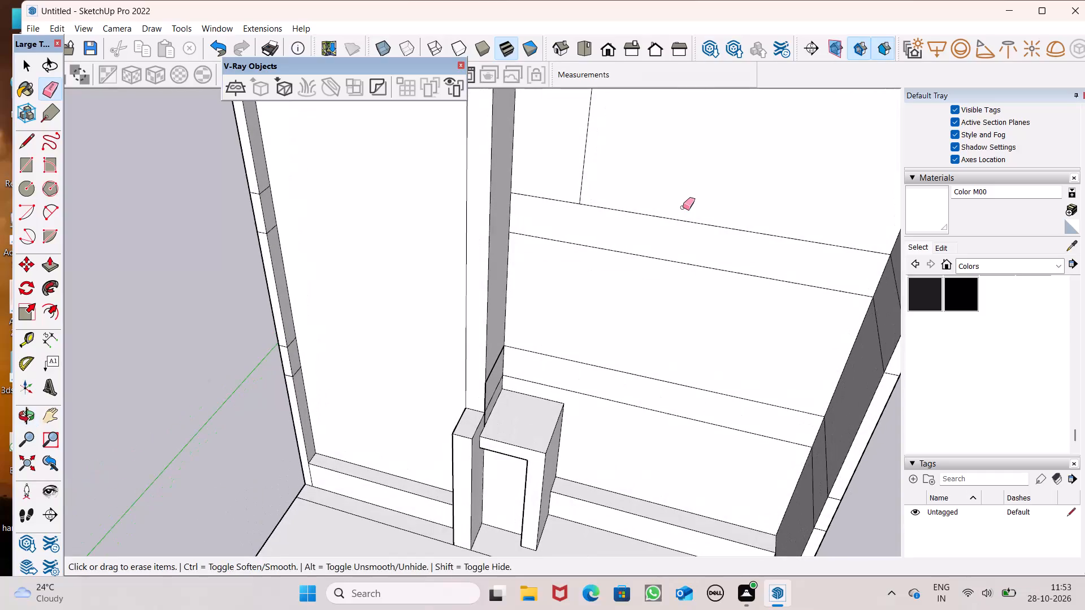
Examine the building's front facade, entrance frame, floor bands and side walls from several angles.
scroll(381, 425, down, 8)
middle_drag(453, 461, 544, 357)
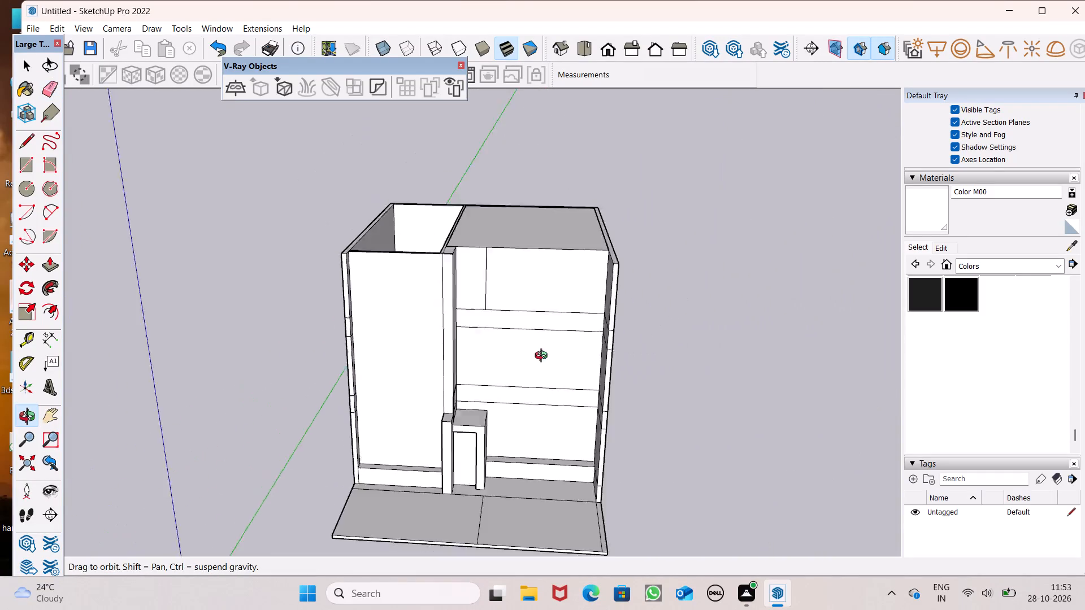
middle_drag(544, 357, 592, 307)
scroll(599, 305, down, 4)
middle_drag(629, 306, 586, 316)
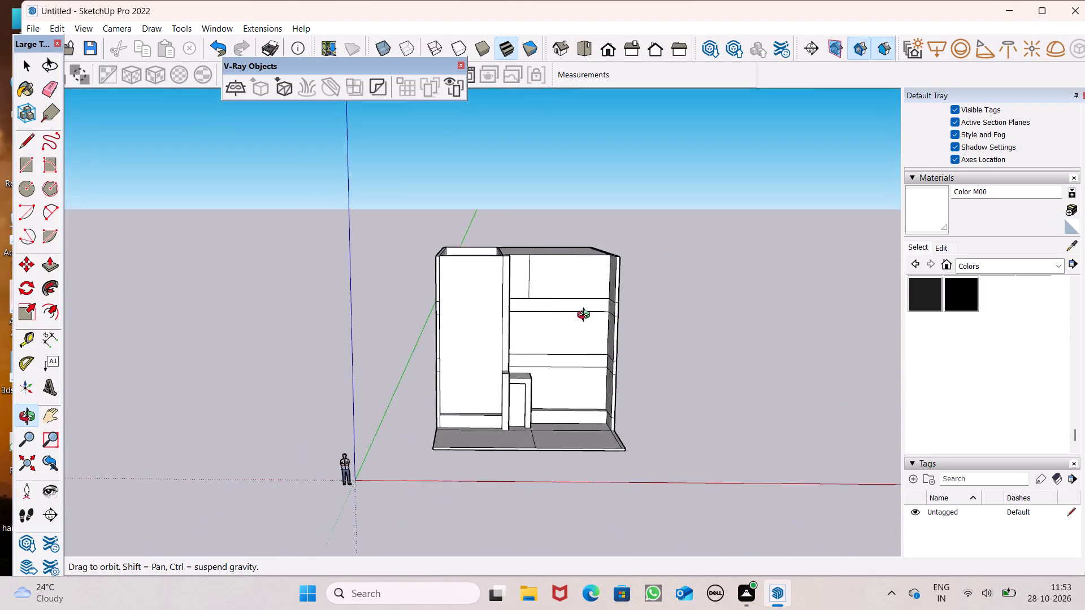
middle_drag(586, 316, 532, 378)
scroll(548, 378, up, 8)
scroll(540, 388, down, 5)
middle_drag(526, 403, 514, 418)
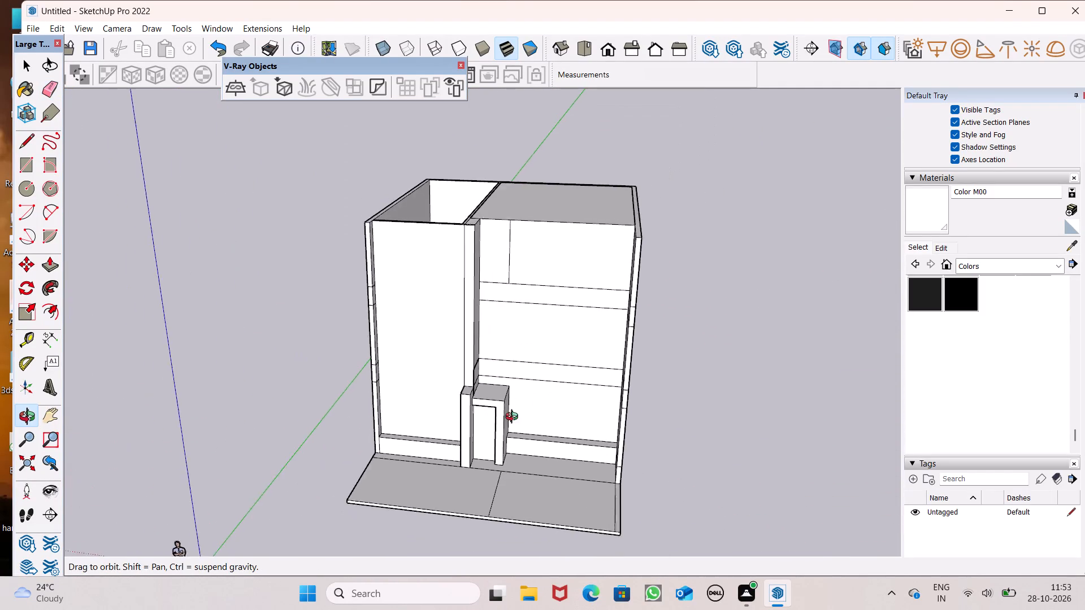
middle_drag(514, 418, 471, 434)
scroll(472, 434, up, 1)
scroll(539, 319, down, 5)
scroll(436, 351, down, 2)
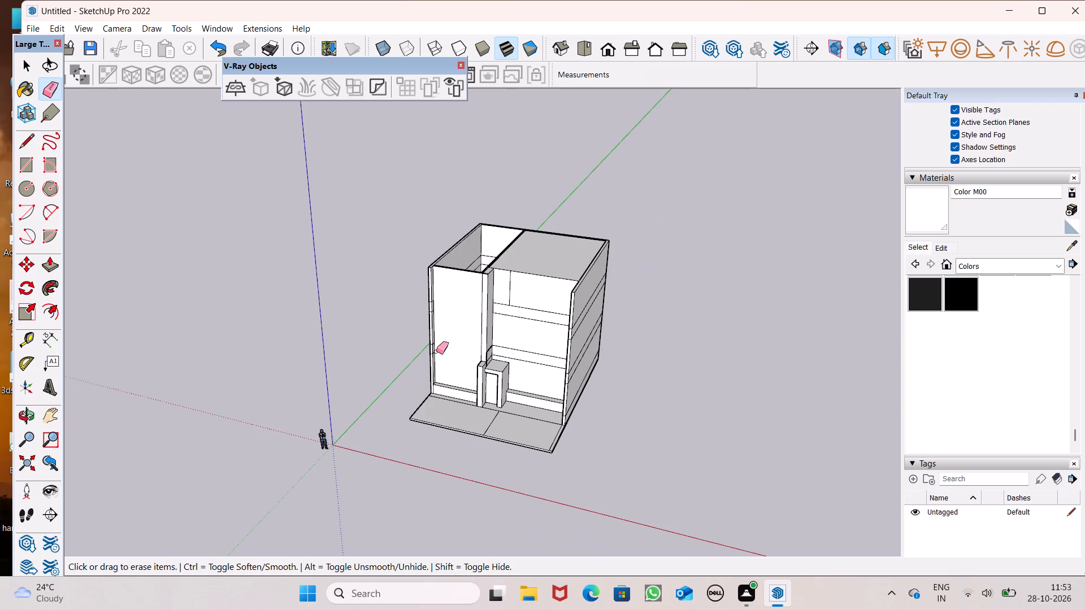
middle_drag(446, 394, 453, 431)
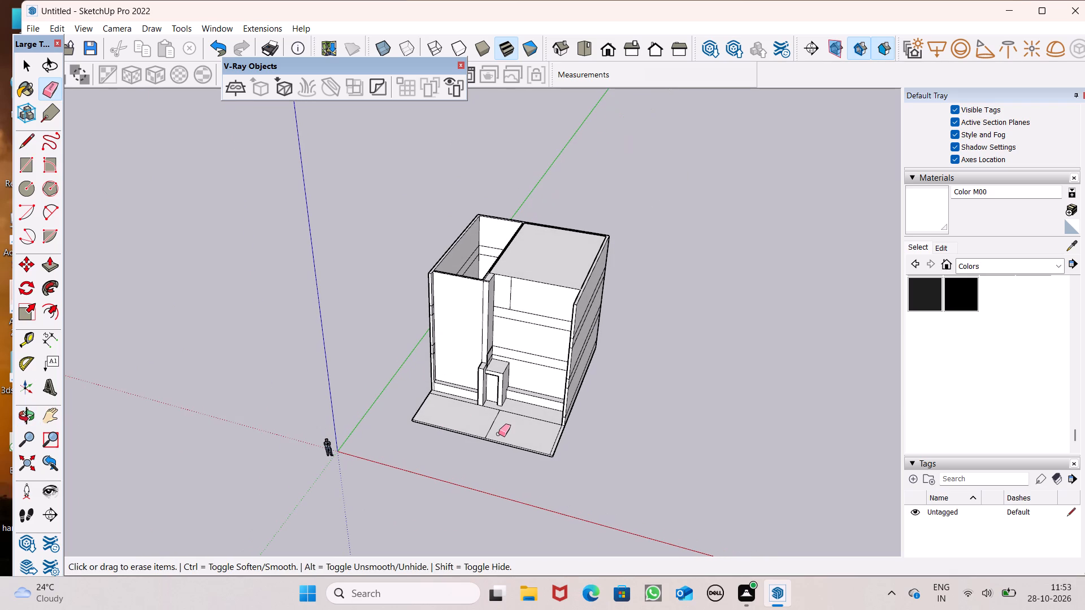
scroll(507, 388, up, 8)
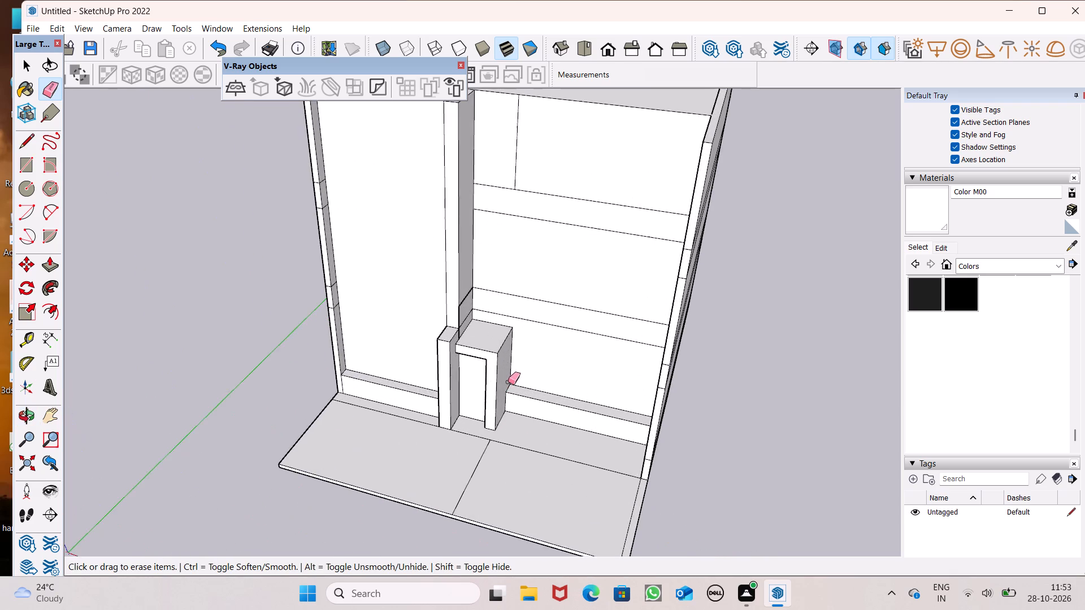
scroll(508, 382, down, 5)
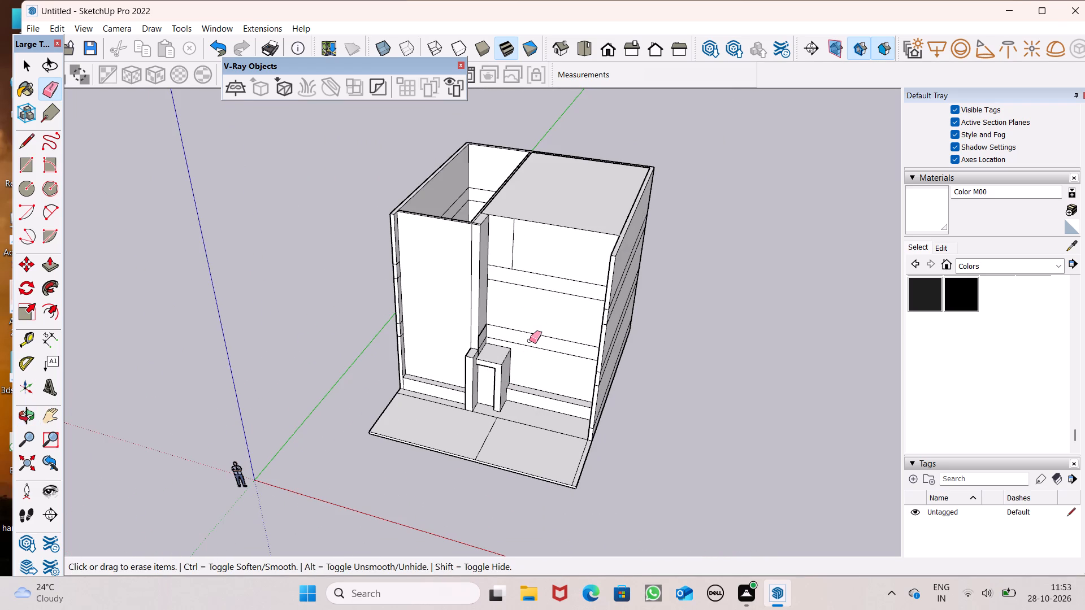
scroll(458, 347, up, 4)
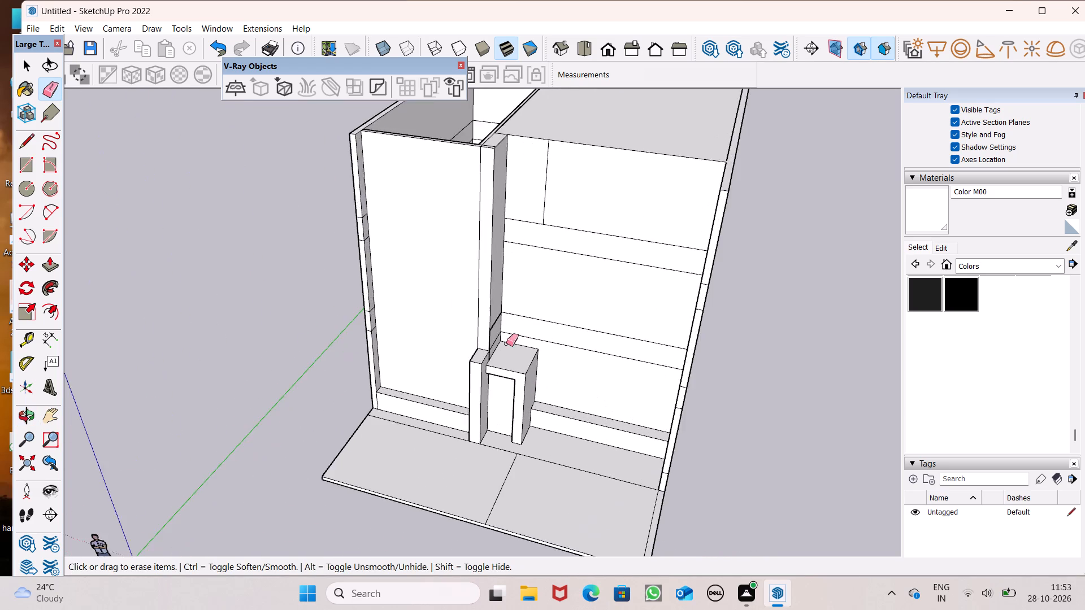
scroll(531, 349, down, 4)
middle_drag(549, 375, 593, 328)
scroll(540, 315, up, 7)
scroll(542, 330, down, 3)
middle_drag(608, 355, 509, 381)
scroll(590, 367, up, 1)
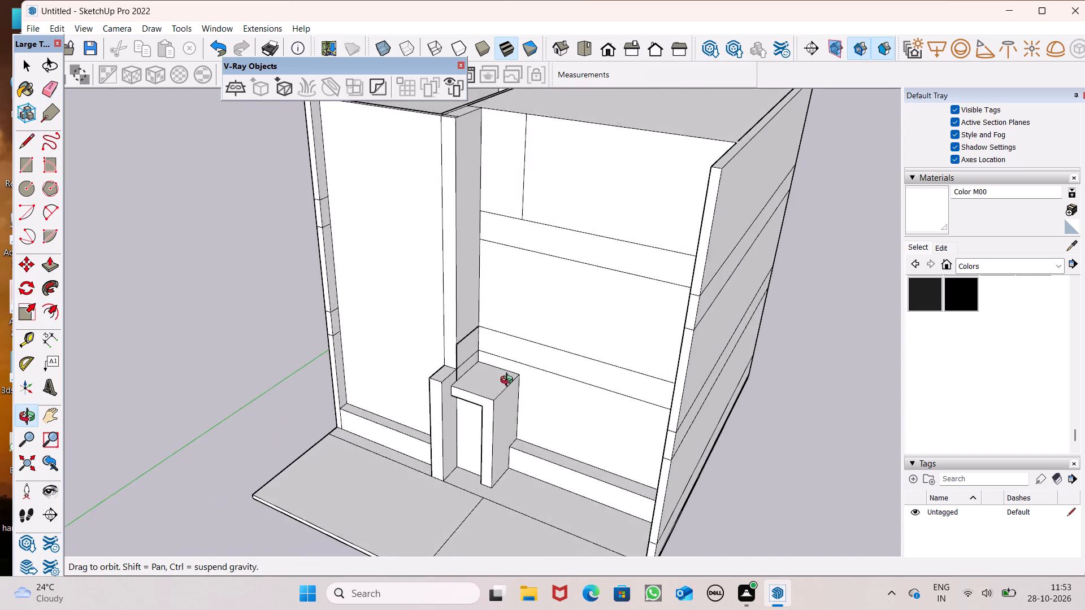
middle_drag(509, 381, 497, 394)
scroll(498, 403, down, 2)
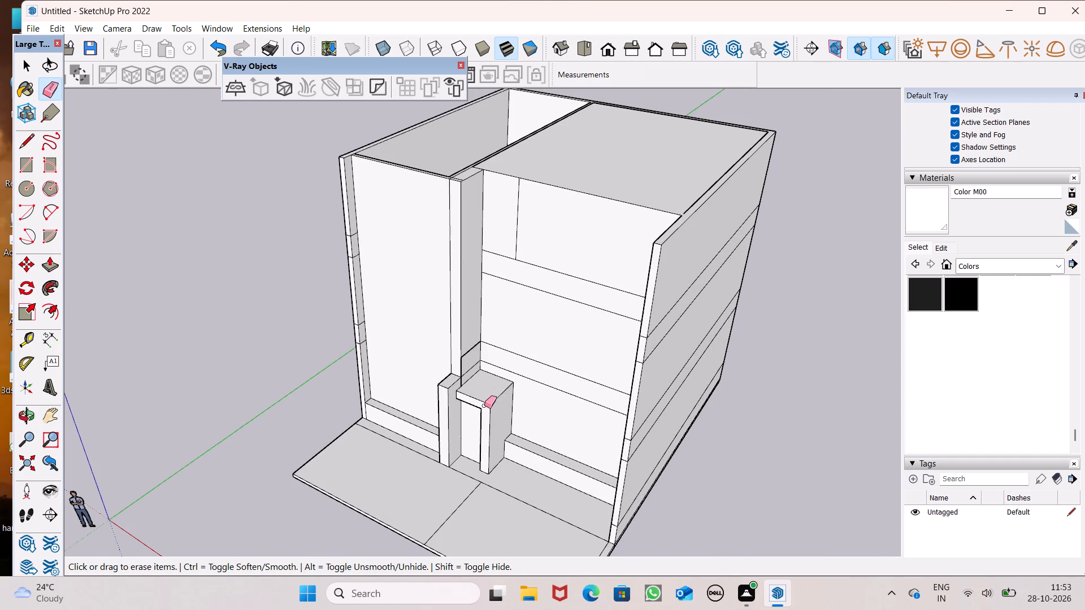
middle_drag(489, 368, 697, 345)
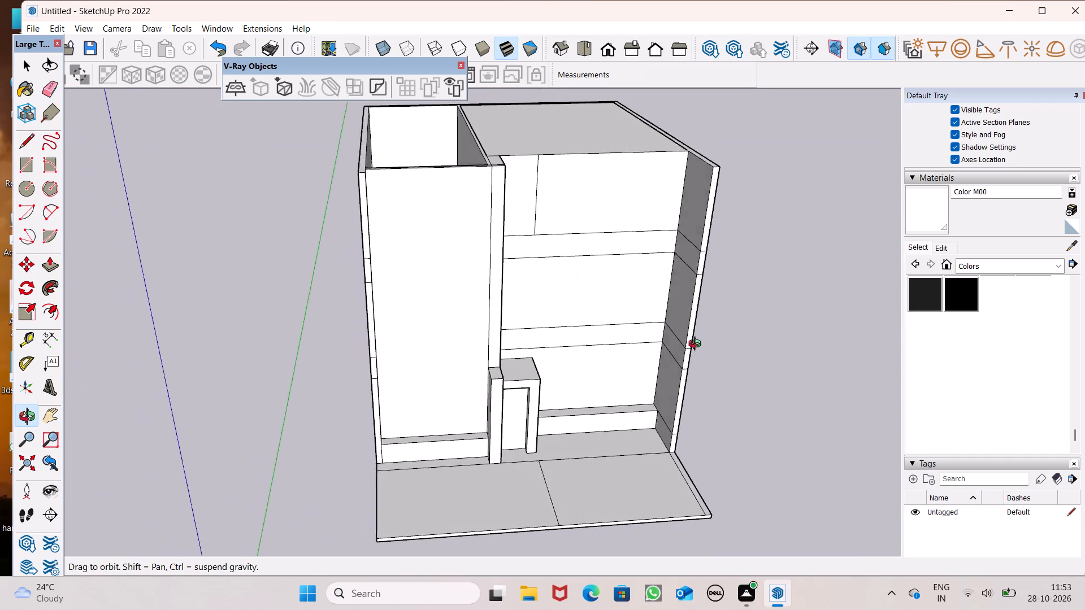
middle_drag(697, 345, 542, 376)
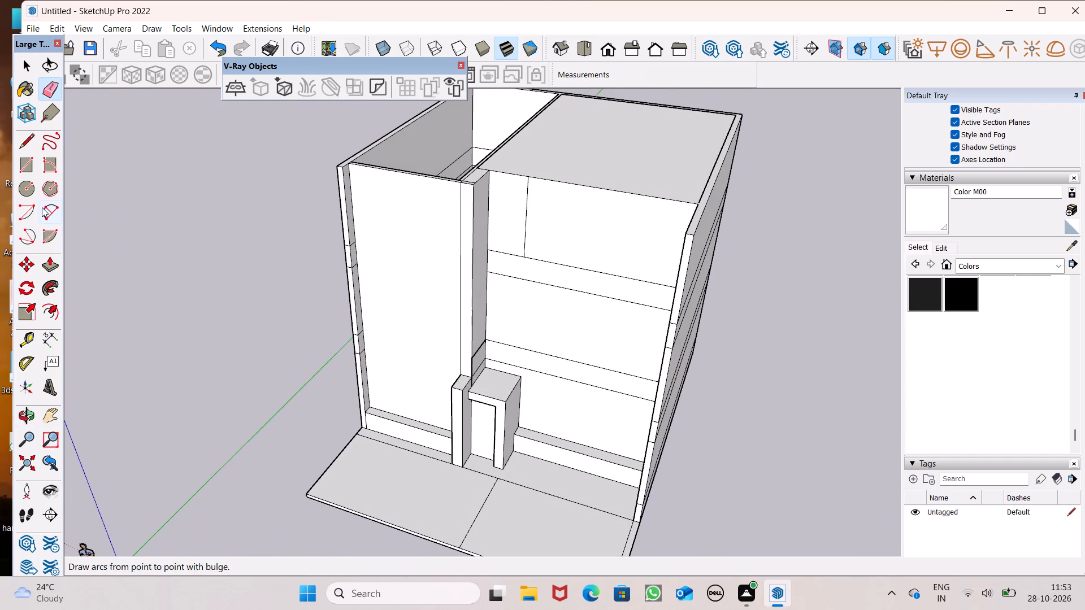
Push/Pull the lower horizontal band above the entrance outward 4' 6 3/8" to form a projecting ledge.
click(53, 267)
middle_drag(532, 339, 618, 304)
scroll(568, 341, up, 5)
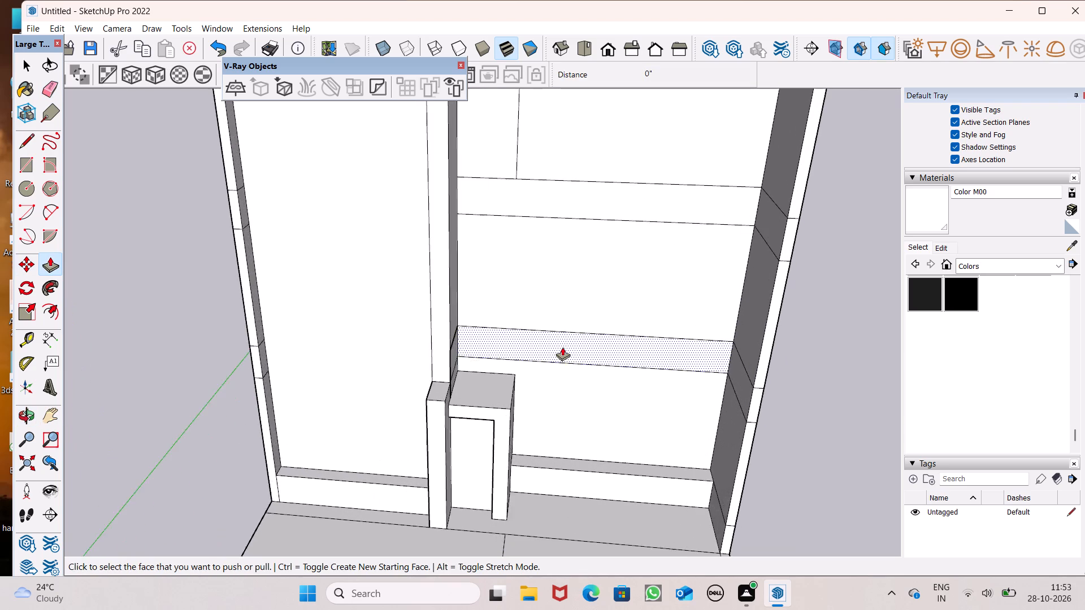
scroll(561, 347, down, 3)
middle_drag(558, 360, 547, 340)
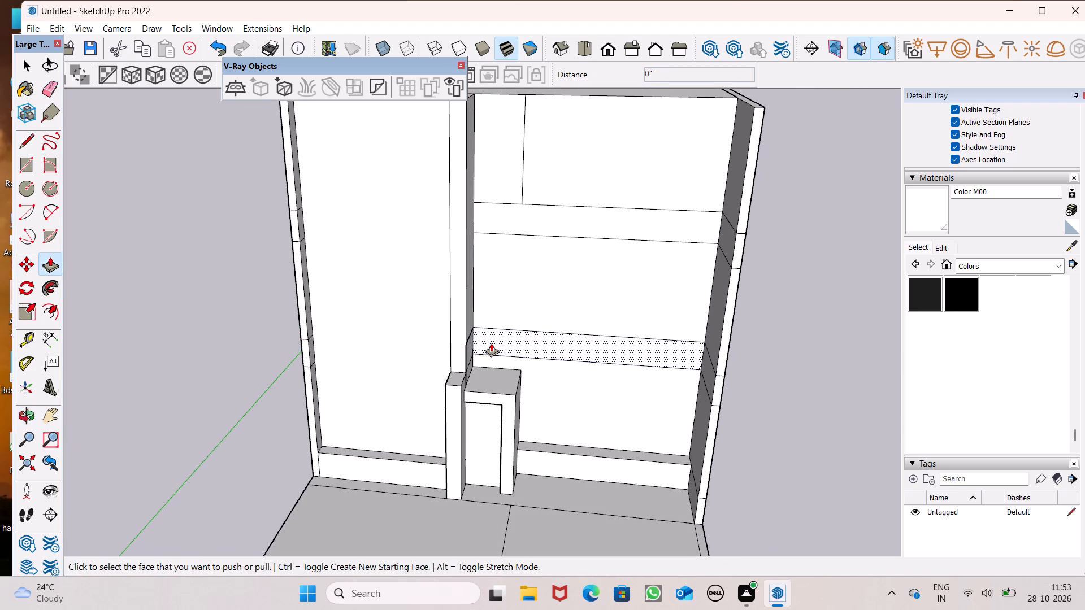
scroll(491, 364, up, 4)
drag(476, 321, 458, 342)
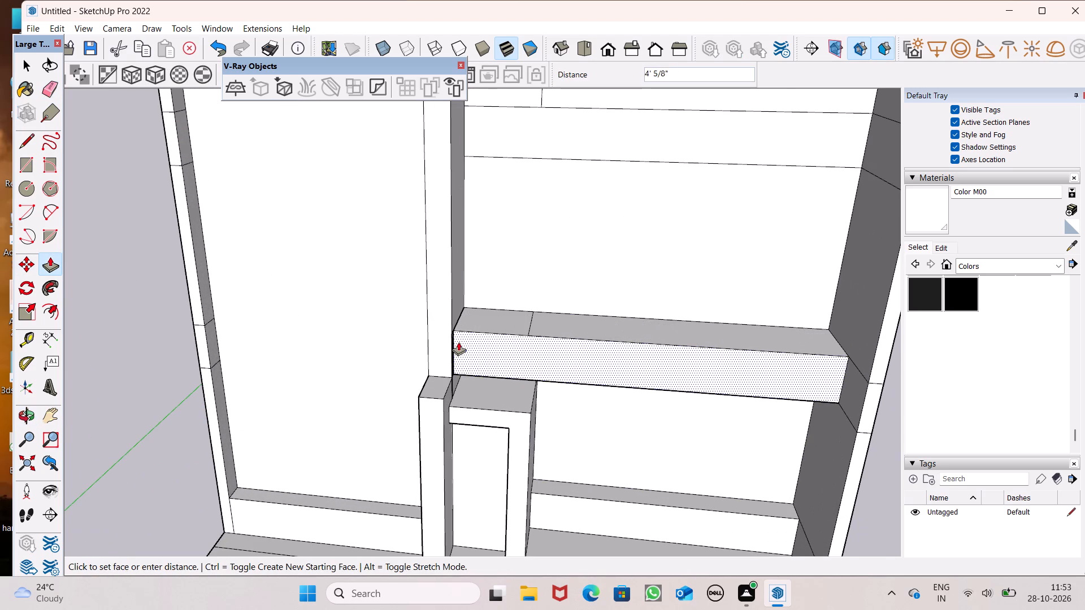
drag(458, 342, 442, 332)
Erase the dividing line on the underside of the new ledge above the entrance.
scroll(531, 320, down, 8)
middle_drag(546, 388, 563, 368)
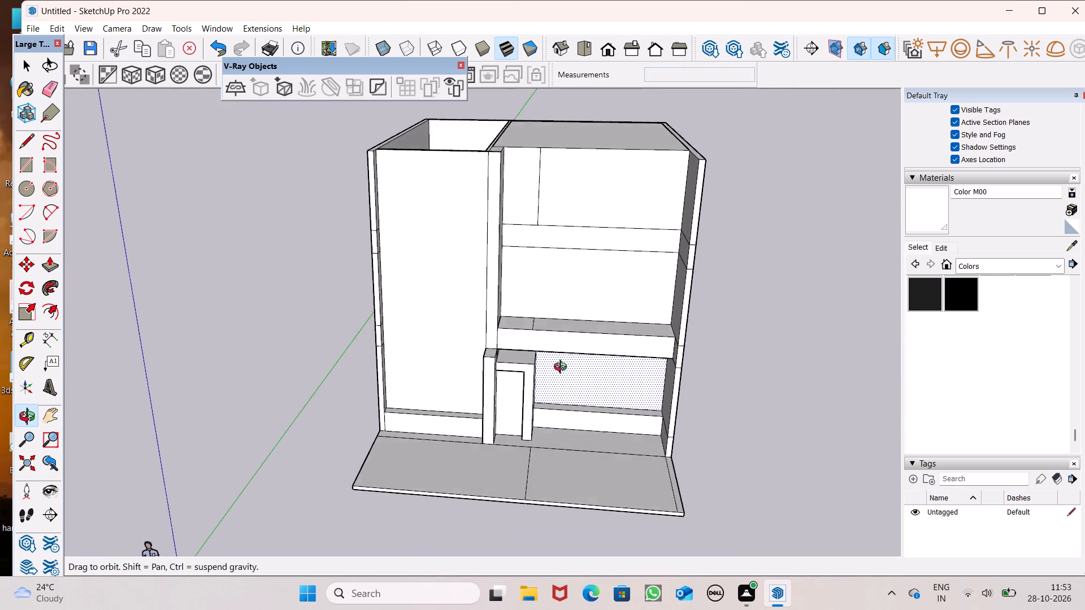
middle_drag(563, 368, 548, 249)
scroll(558, 325, up, 6)
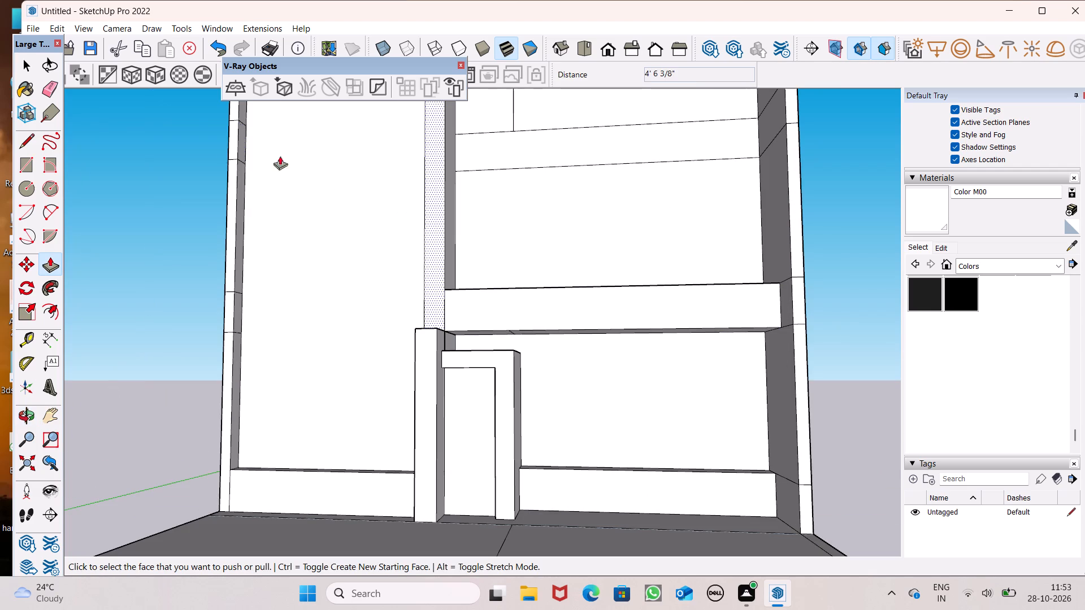
click(43, 85)
scroll(355, 268, up, 6)
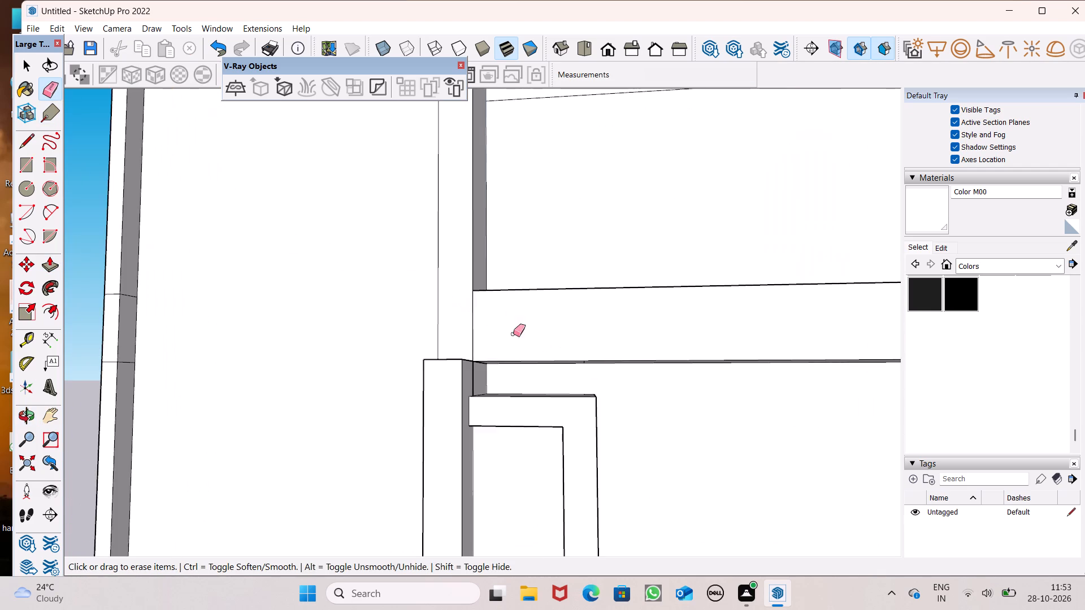
middle_drag(618, 377, 614, 320)
scroll(618, 320, up, 5)
drag(592, 336, 567, 341)
Push/Pull the ledge's underside upward 1' 1 1/2" to make the slab thinner.
scroll(584, 233, down, 4)
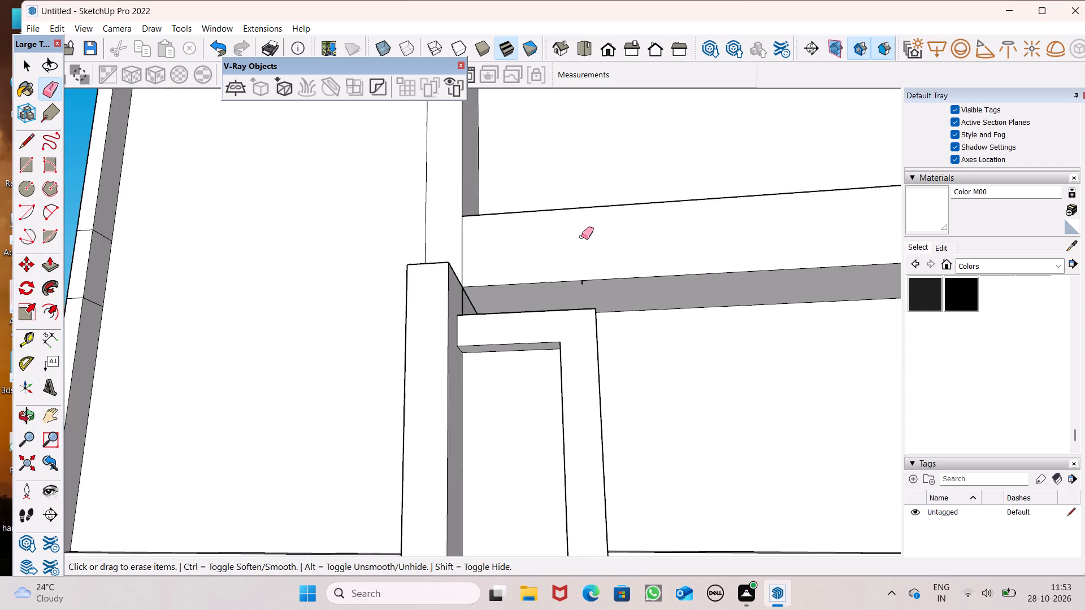
scroll(581, 237, down, 8)
scroll(600, 238, up, 1)
middle_drag(600, 239, 623, 381)
middle_click(623, 380)
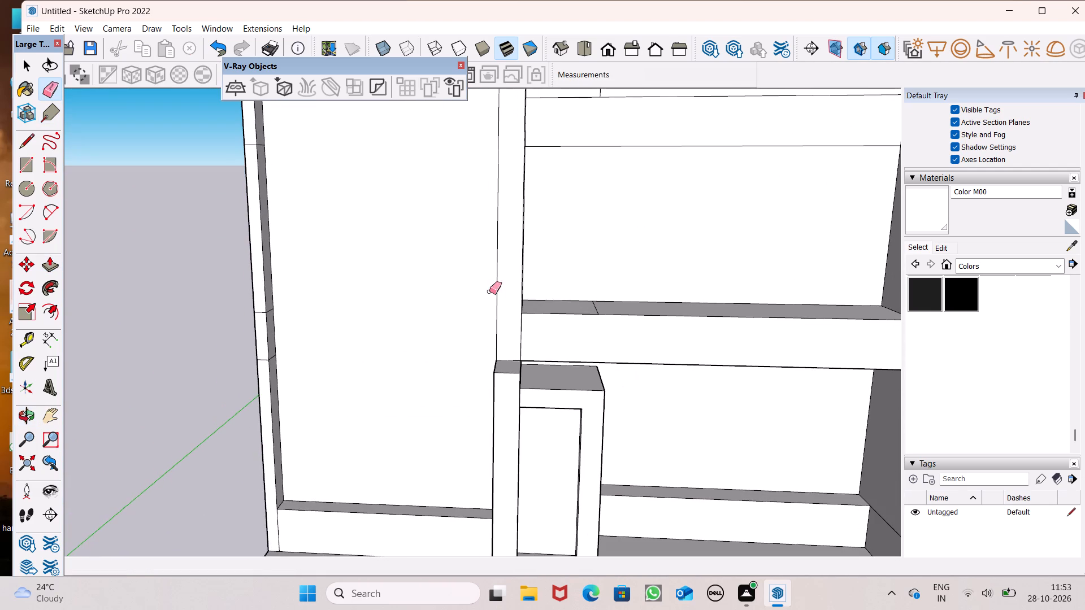
click(56, 255)
scroll(396, 240, down, 4)
middle_drag(552, 319, 571, 223)
scroll(579, 261, up, 5)
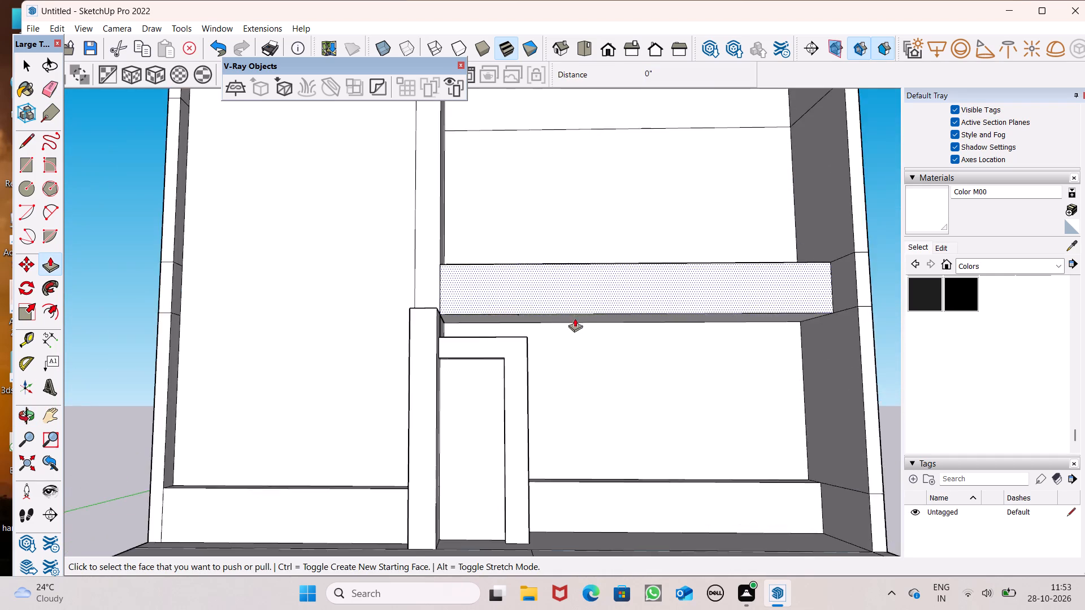
drag(574, 320, 568, 291)
drag(565, 312, 556, 293)
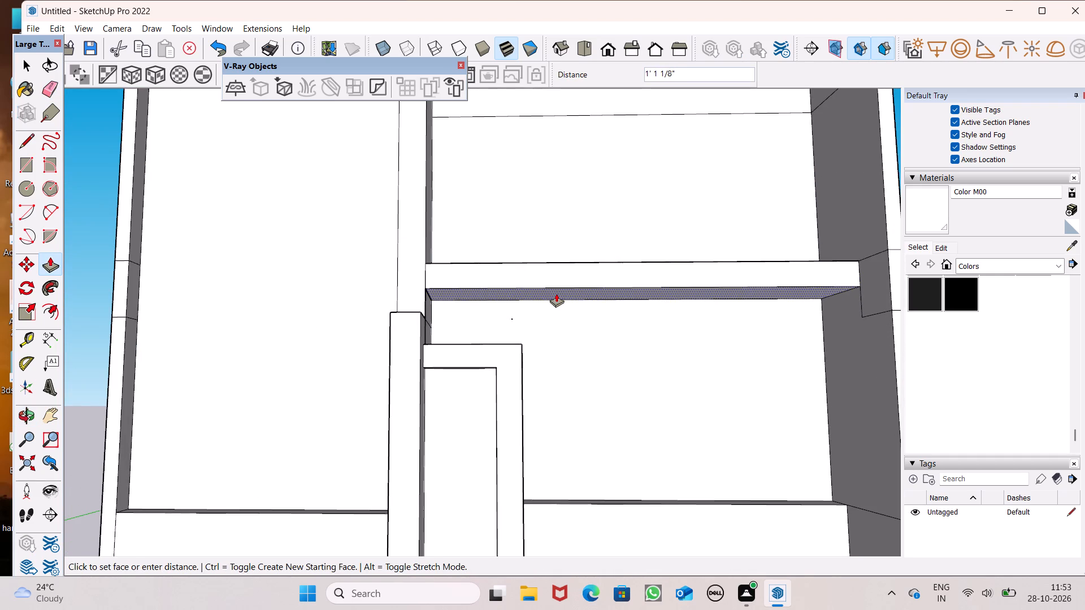
drag(556, 293, 555, 293)
Push/Pull the ledge's underside downward 2 3/8" to thicken the slab slightly.
scroll(641, 226, down, 7)
middle_drag(671, 242, 667, 296)
scroll(667, 295, up, 1)
scroll(595, 272, up, 4)
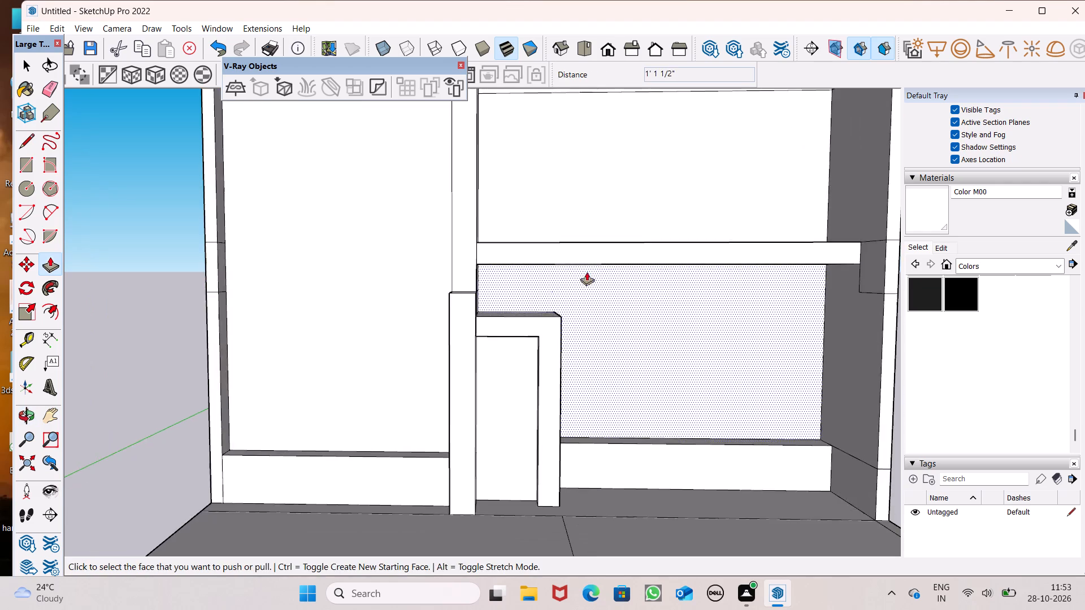
scroll(587, 272, up, 1)
middle_drag(567, 270, 569, 216)
scroll(570, 220, up, 5)
drag(529, 241, 530, 246)
scroll(523, 176, down, 4)
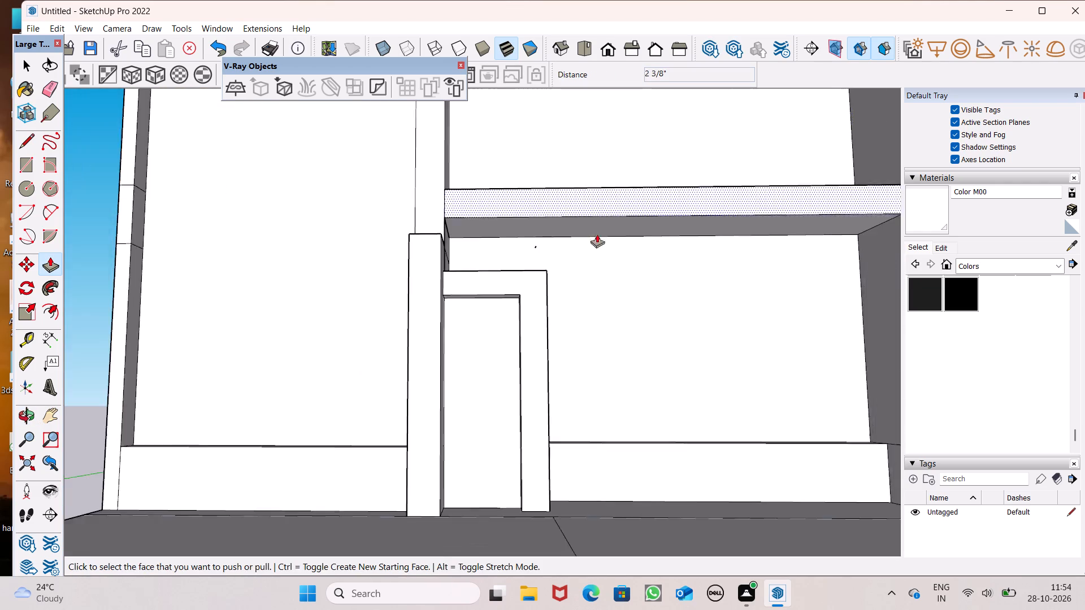
Erase the dividing line across the ledge's top face and the stray line segment on the wall below it.
middle_drag(600, 239, 687, 322)
scroll(549, 242, down, 4)
middle_drag(547, 249, 560, 306)
scroll(560, 311, up, 1)
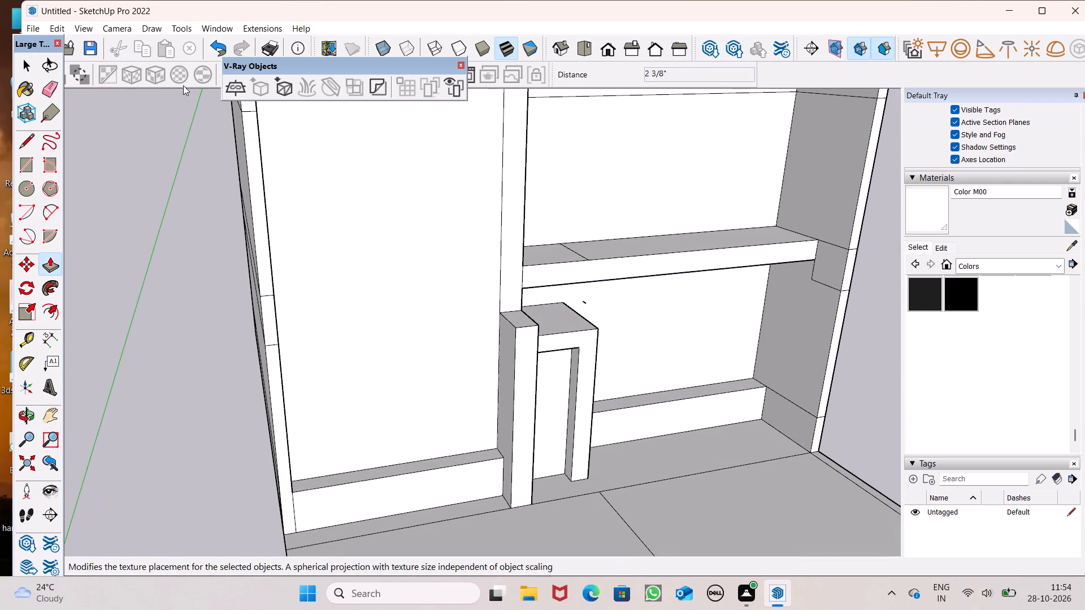
click(46, 91)
scroll(541, 246, up, 4)
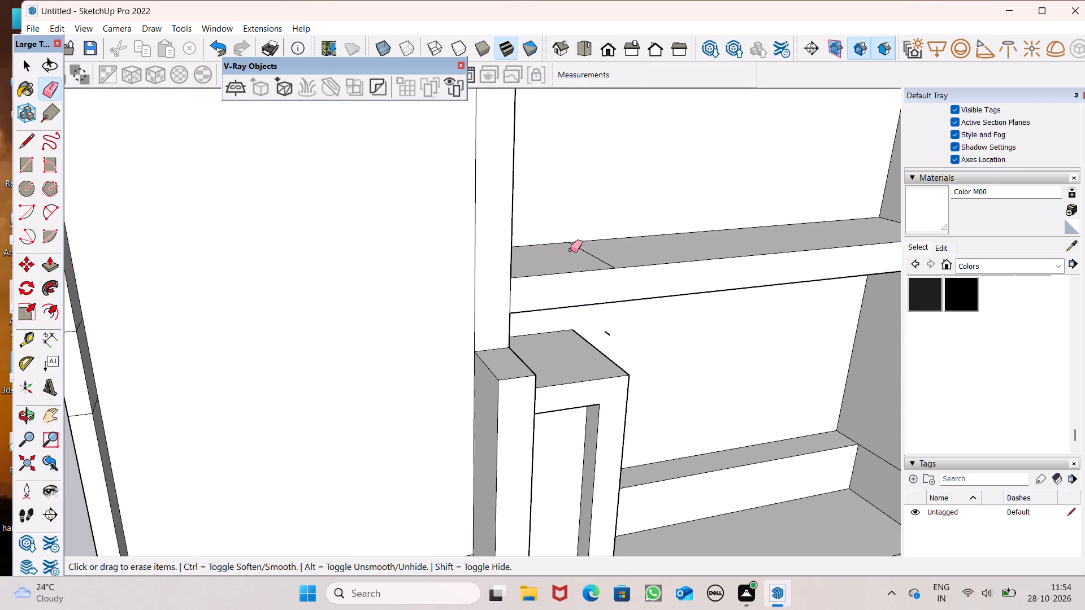
drag(579, 262, 595, 254)
scroll(624, 266, up, 7)
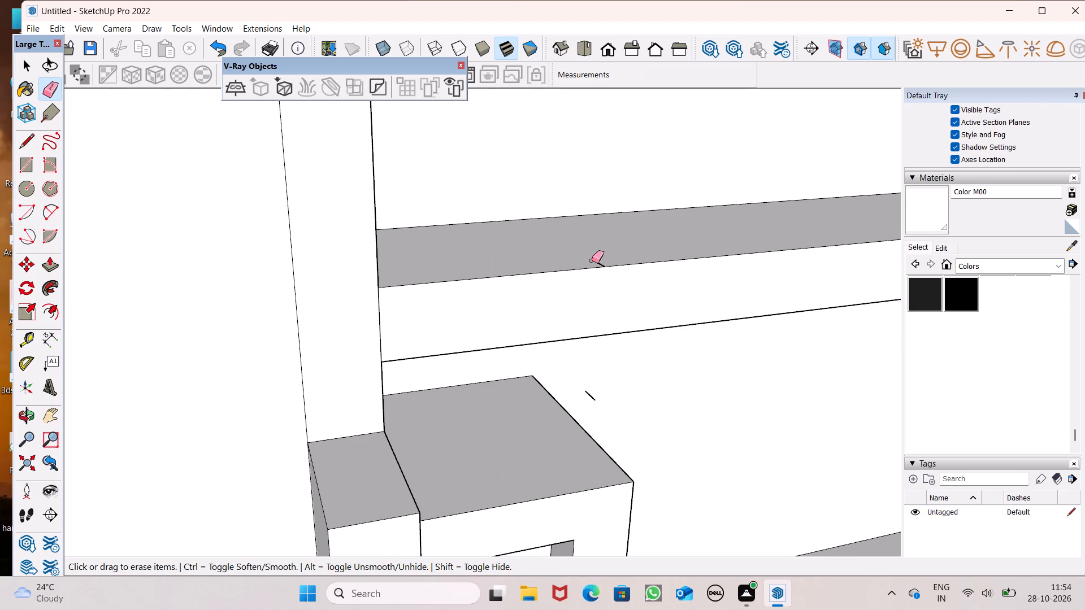
drag(592, 260, 600, 258)
drag(595, 386, 586, 395)
Push/Pull the ledge's front face outward 8" so it projects past the adjoining column.
scroll(601, 281, down, 5)
middle_drag(602, 294, 658, 298)
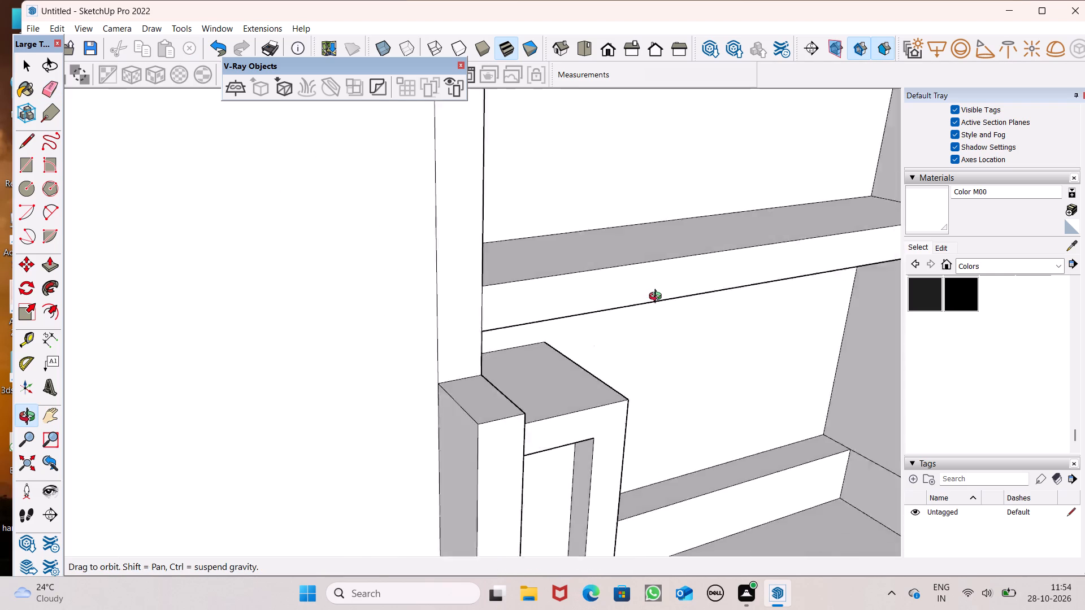
middle_drag(658, 298, 706, 297)
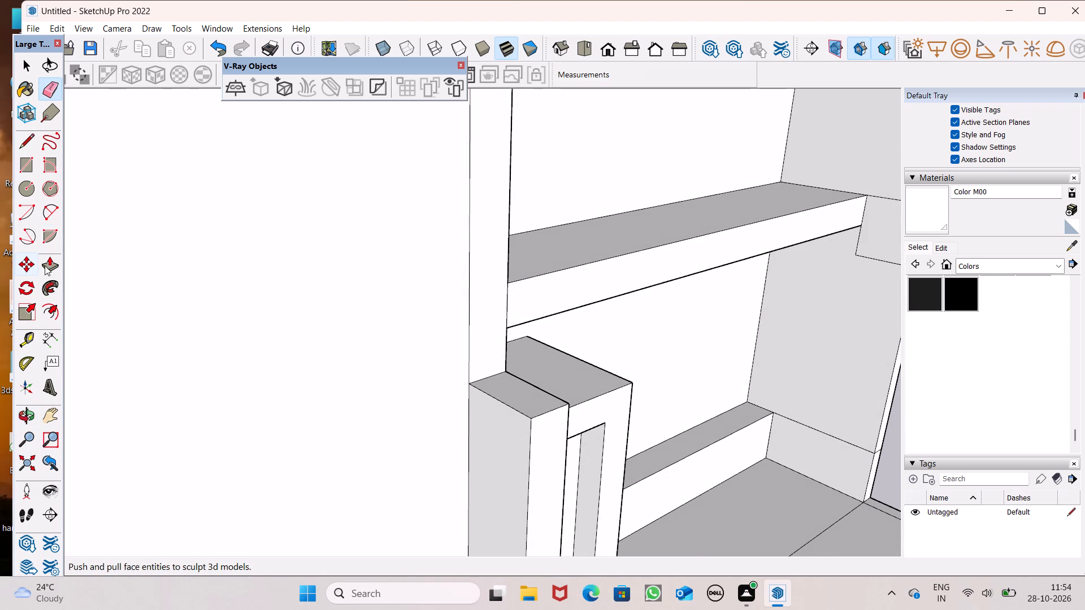
drag(53, 263, 107, 257)
click(48, 266)
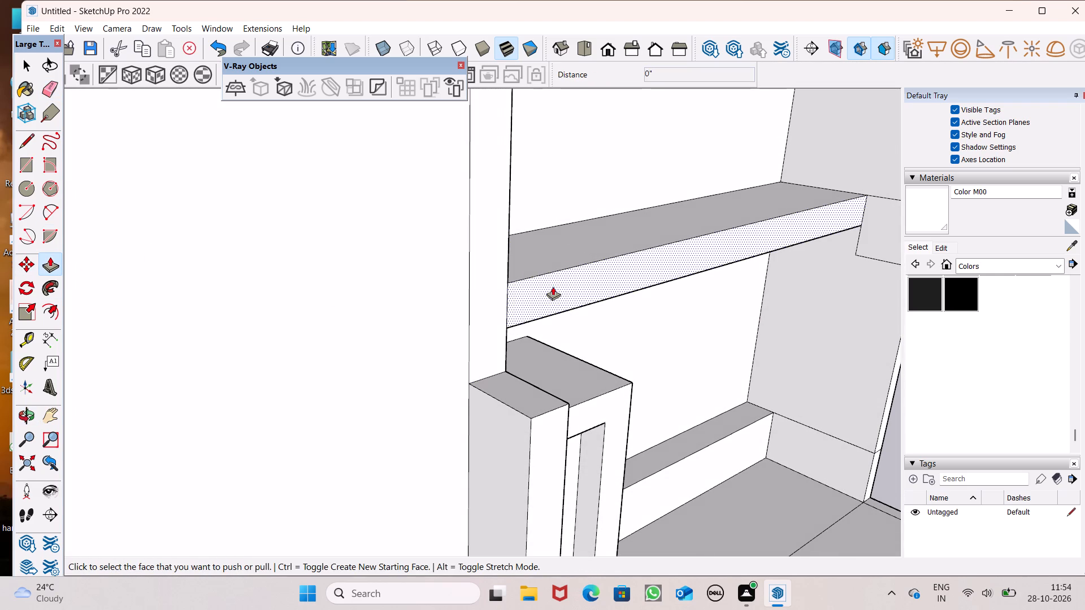
drag(539, 289, 553, 295)
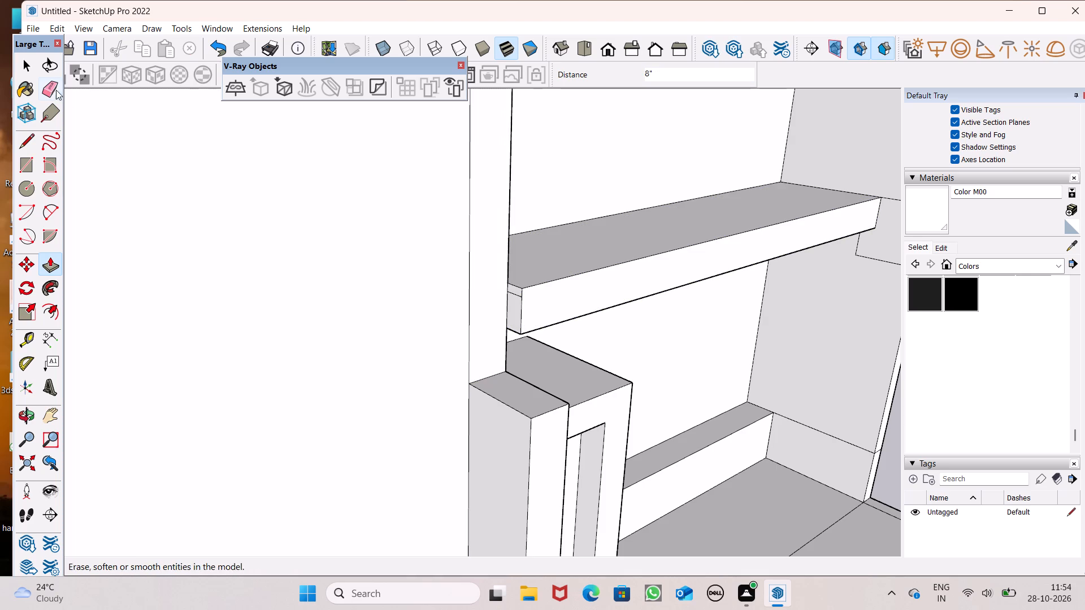
Erase the leftover edge line on the ledge's exposed end face beside the column.
click(39, 90)
middle_drag(405, 278, 489, 282)
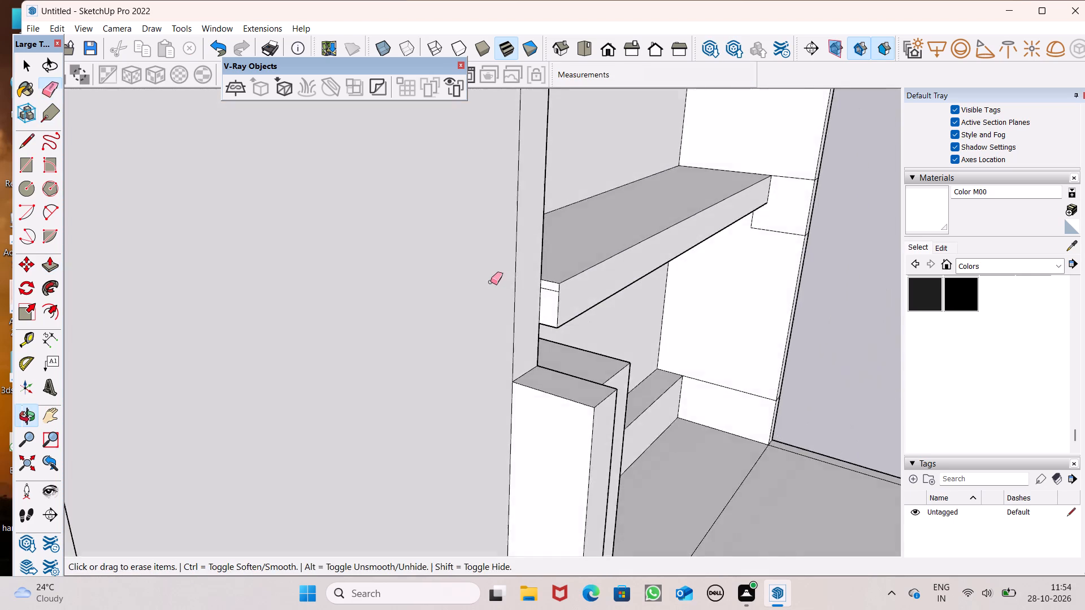
scroll(504, 289, up, 7)
drag(561, 269, 555, 281)
scroll(545, 193, down, 7)
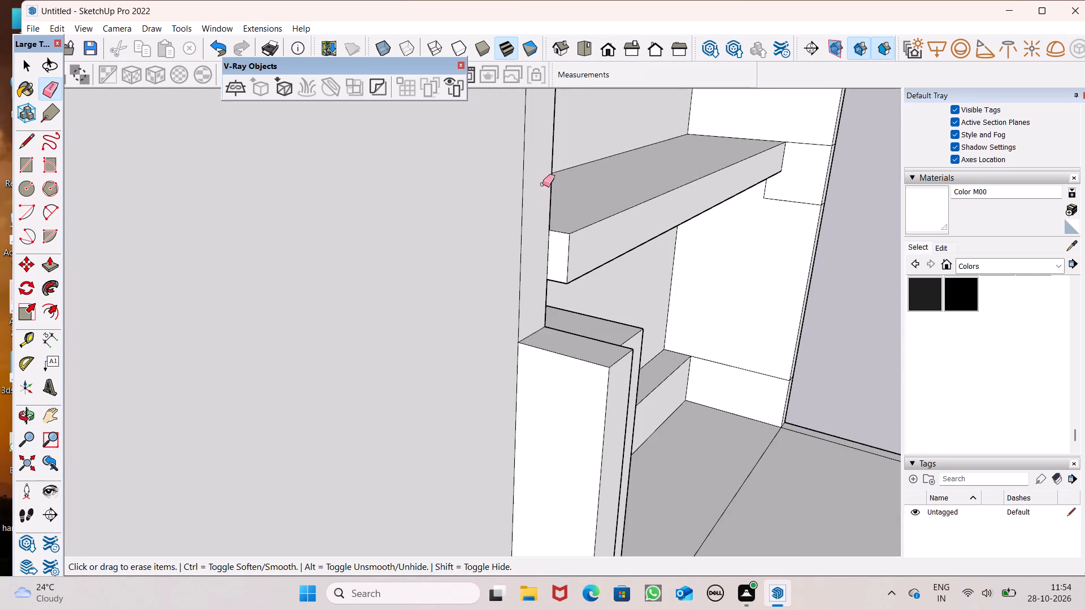
scroll(533, 151, down, 5)
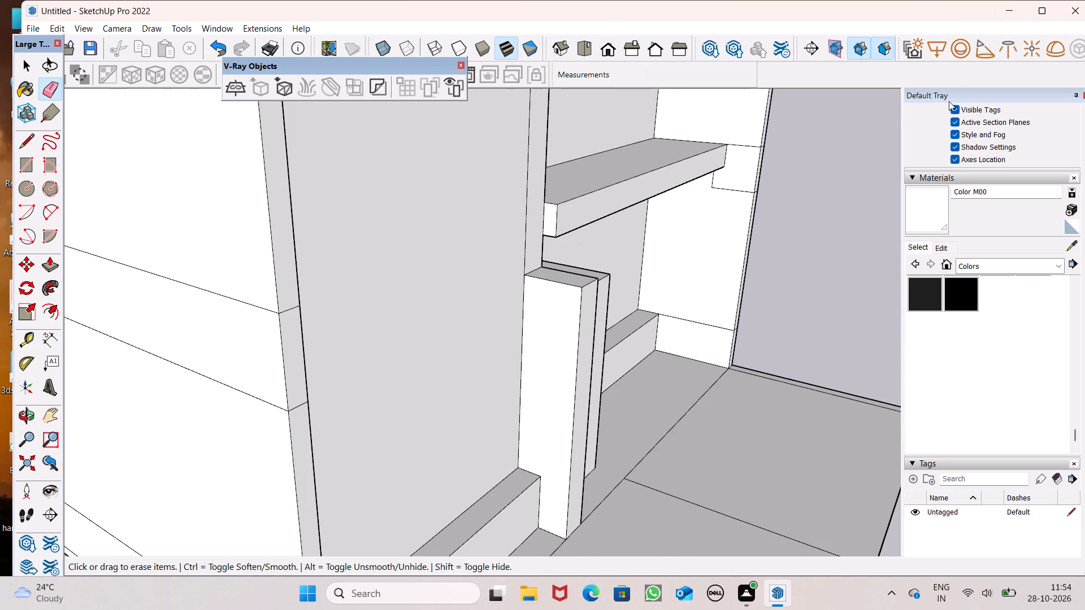
Push/Pull the lower ledge's end face 1' 6 1/16" sideways so it runs across the front of the column.
scroll(959, 390, down, 3)
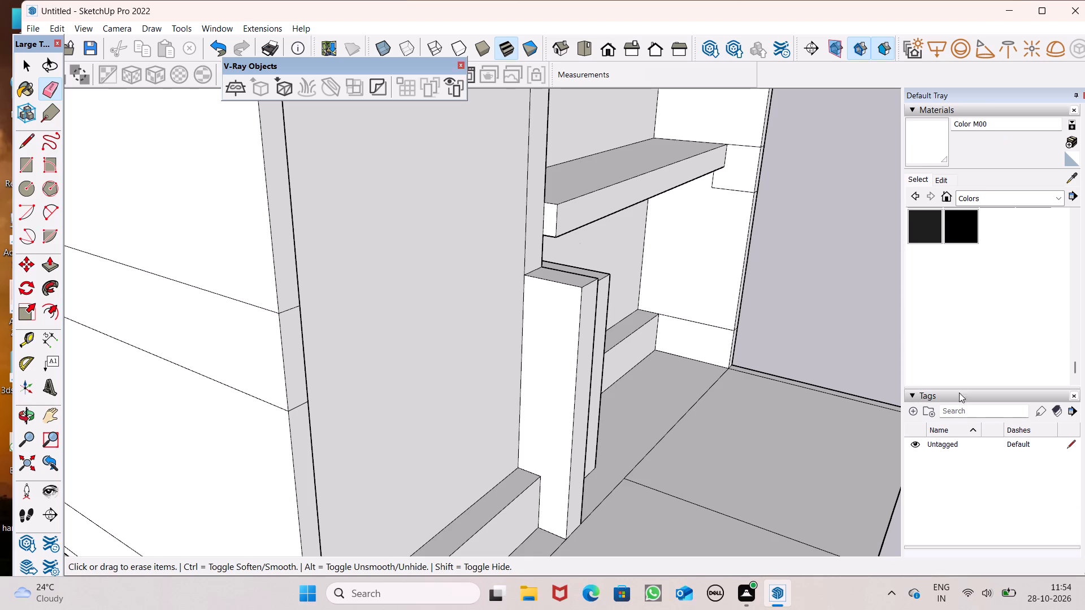
scroll(959, 393, down, 3)
middle_drag(1031, 433, 925, 445)
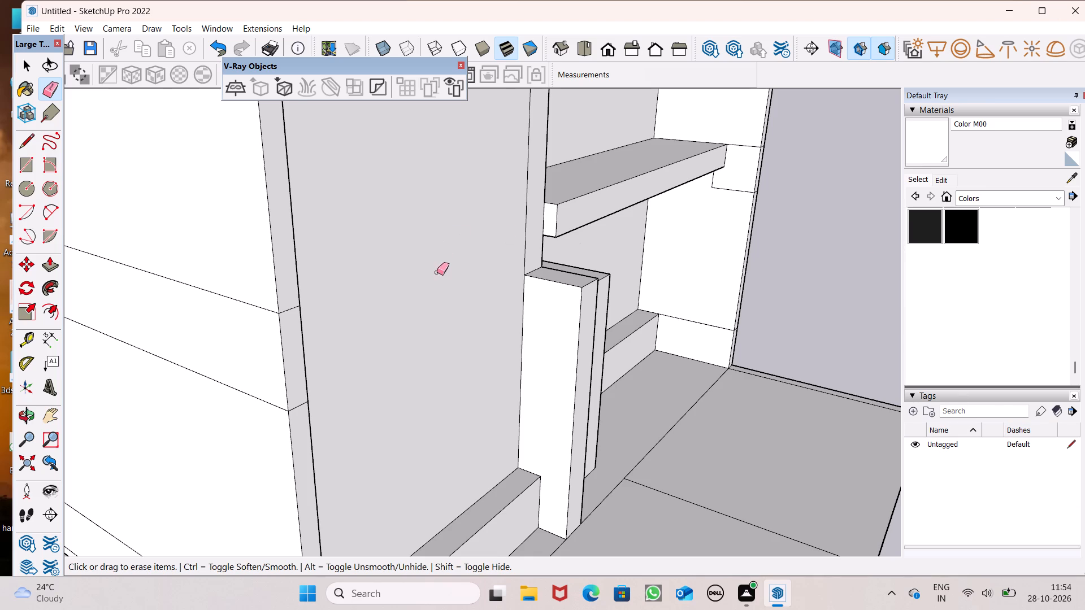
scroll(442, 283, down, 2)
scroll(508, 269, down, 4)
middle_drag(552, 289, 401, 239)
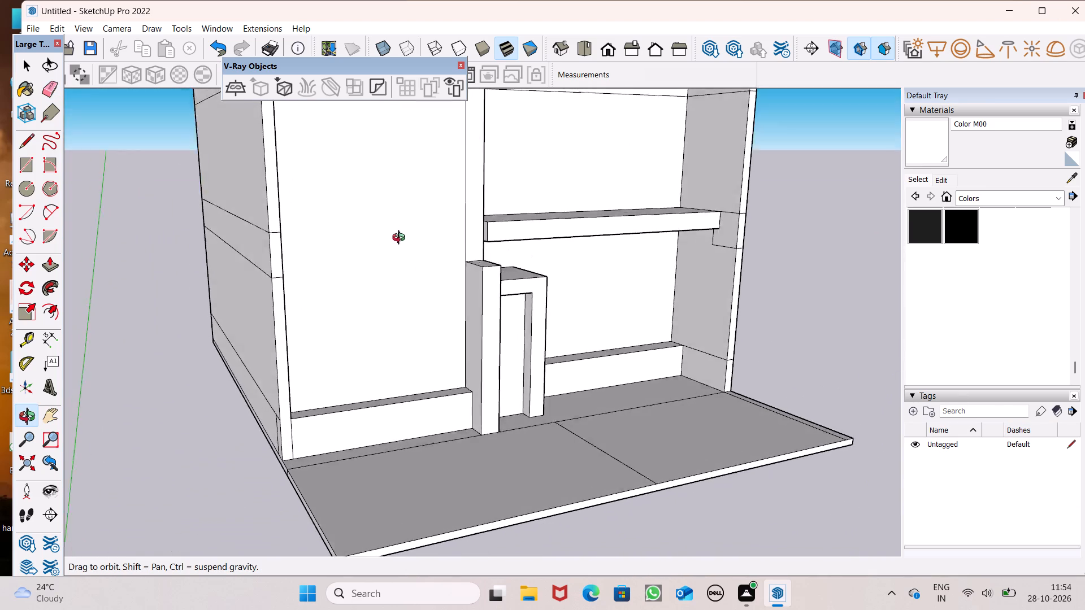
middle_drag(401, 239, 475, 406)
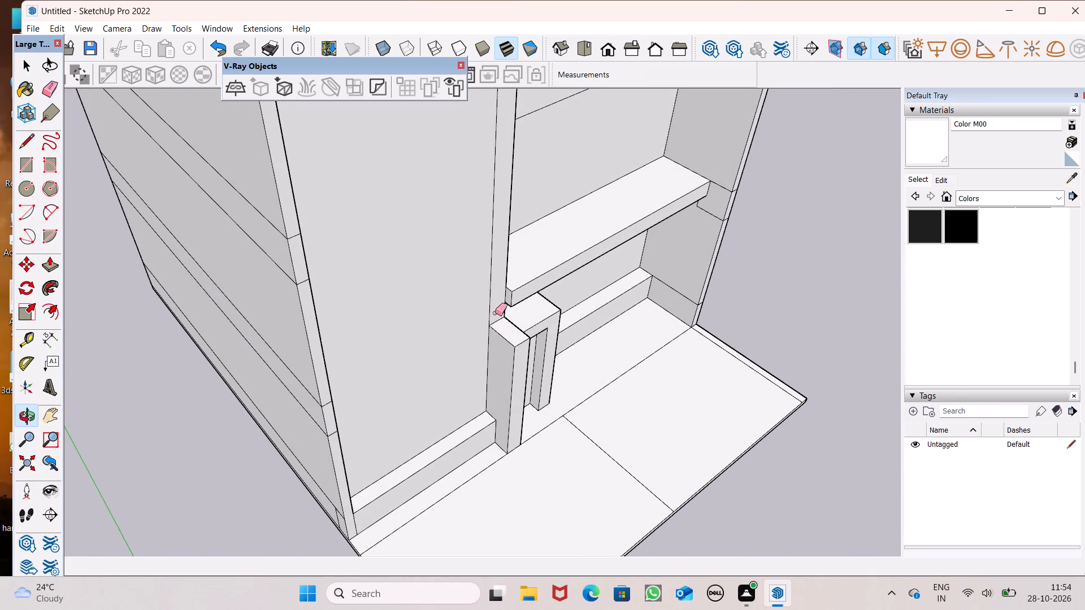
click(53, 262)
scroll(571, 300, up, 8)
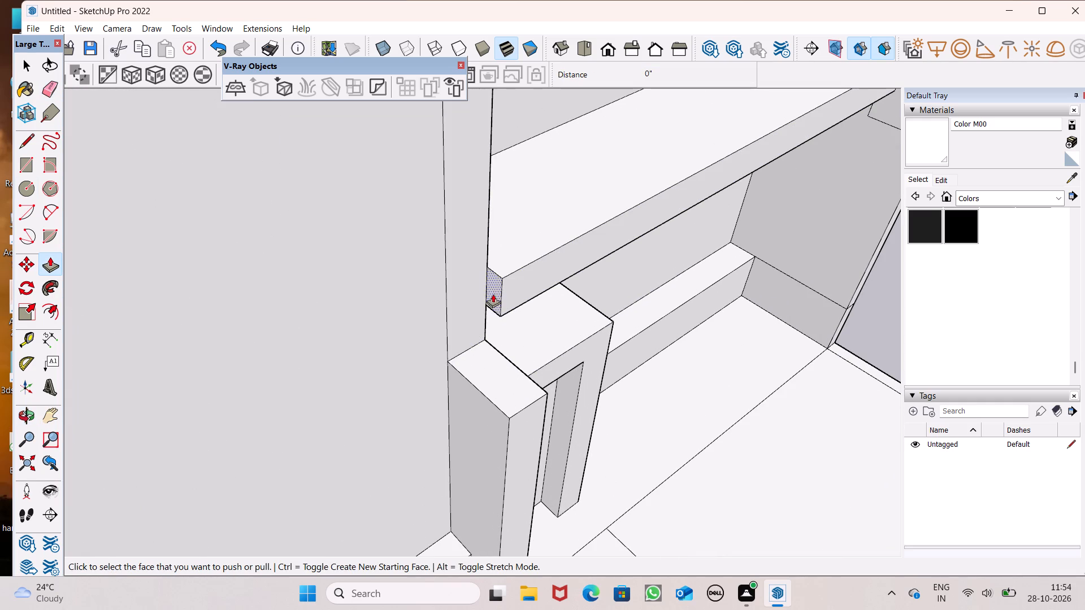
drag(493, 294, 440, 278)
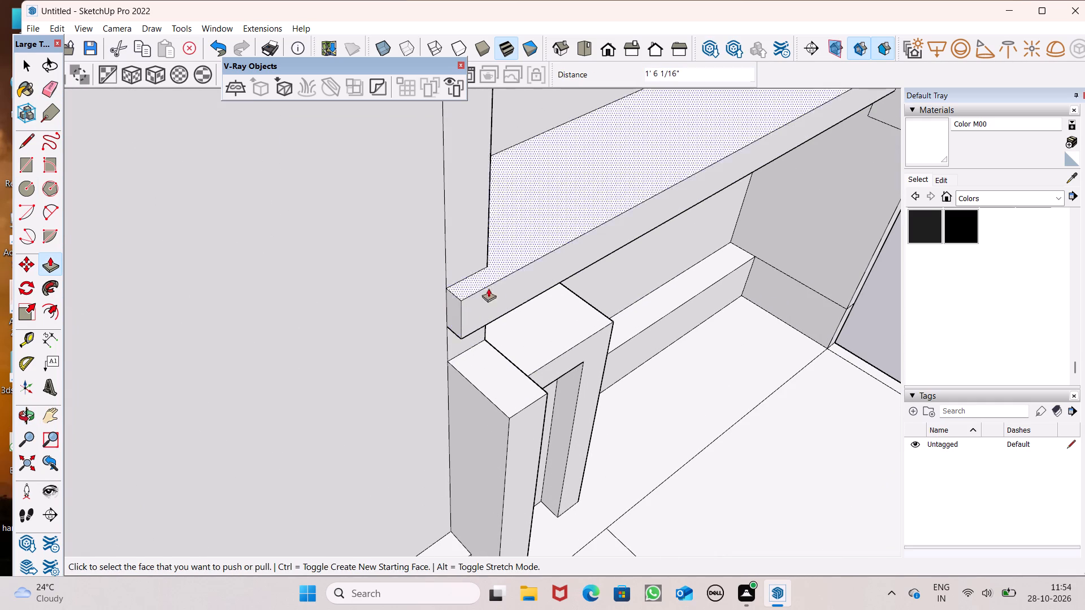
Draw a short line across the lower ledge's top face from the column's corner to the ledge's front edge.
scroll(488, 298, down, 5)
middle_drag(539, 346, 380, 432)
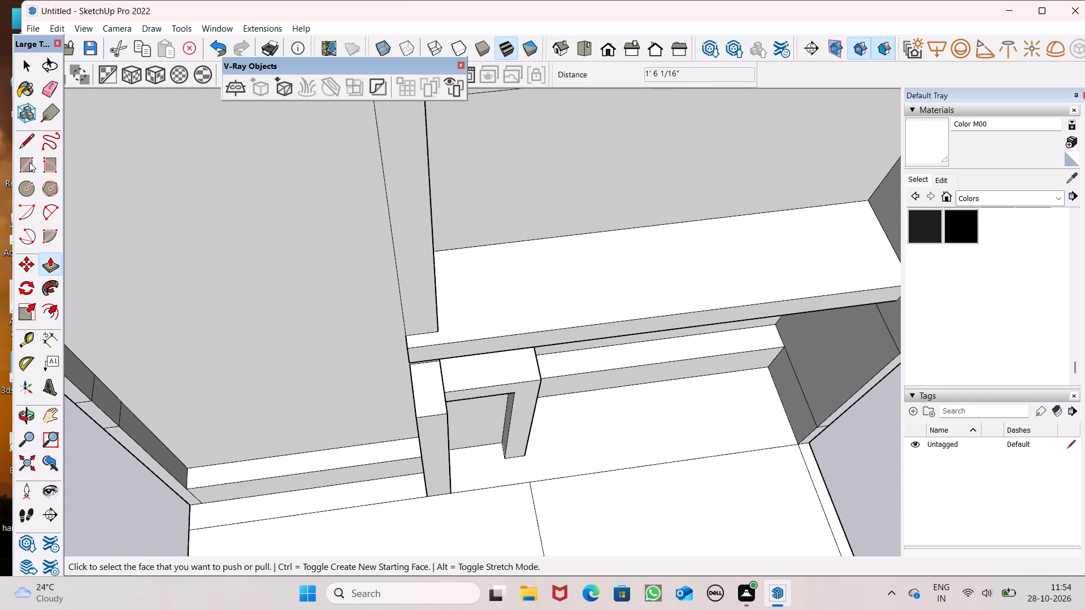
click(25, 142)
scroll(429, 378, up, 5)
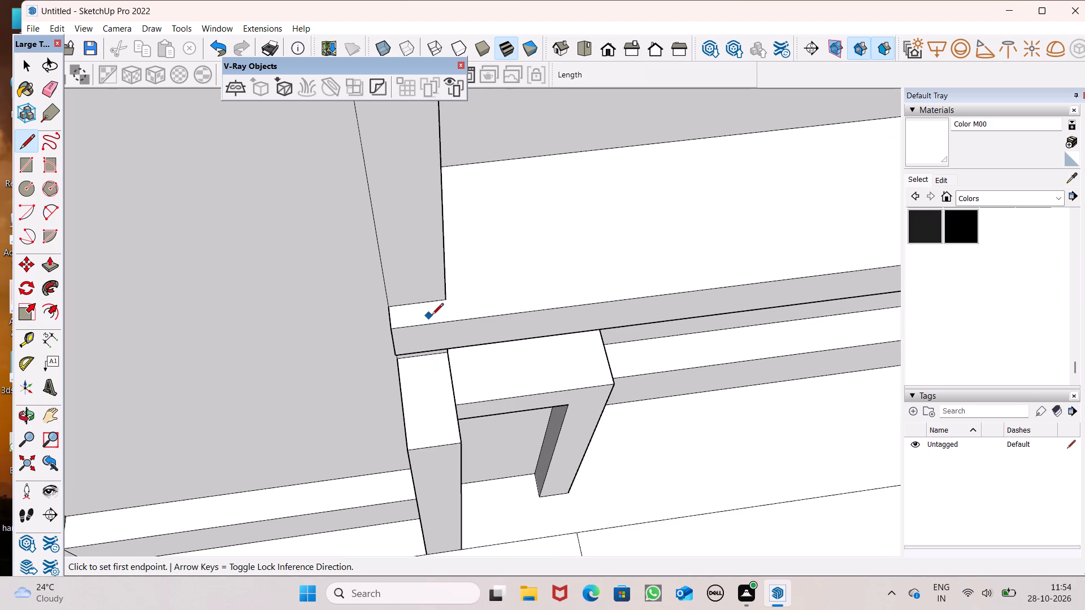
click(446, 297)
click(446, 319)
Push/Pull the upper horizontal band on the recessed wall outward 4' 6 3/8" to form a second ledge.
scroll(460, 300, down, 8)
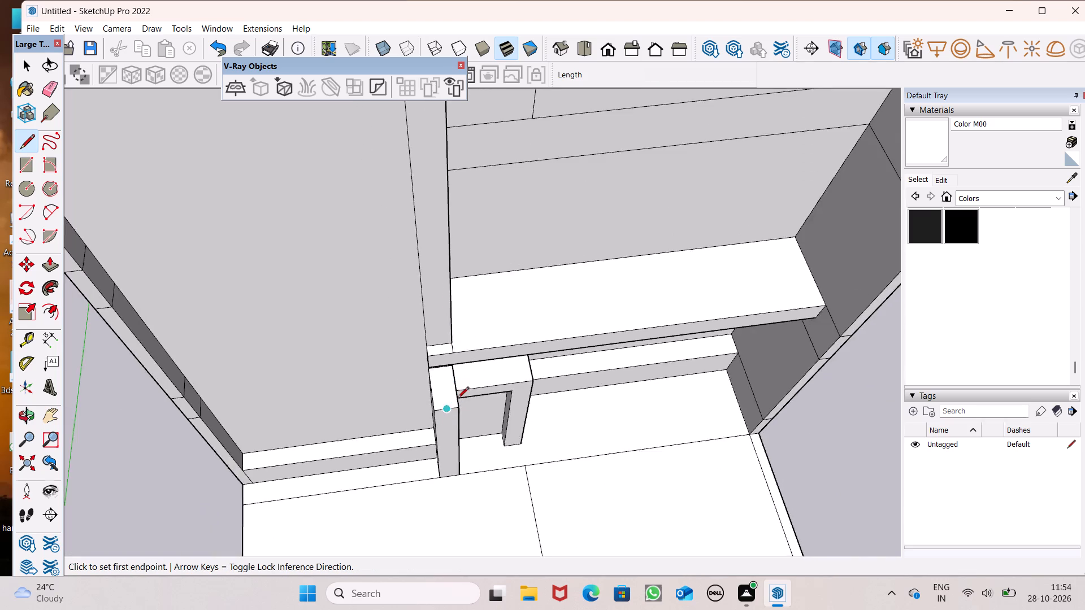
scroll(478, 396, down, 6)
middle_drag(472, 352, 351, 258)
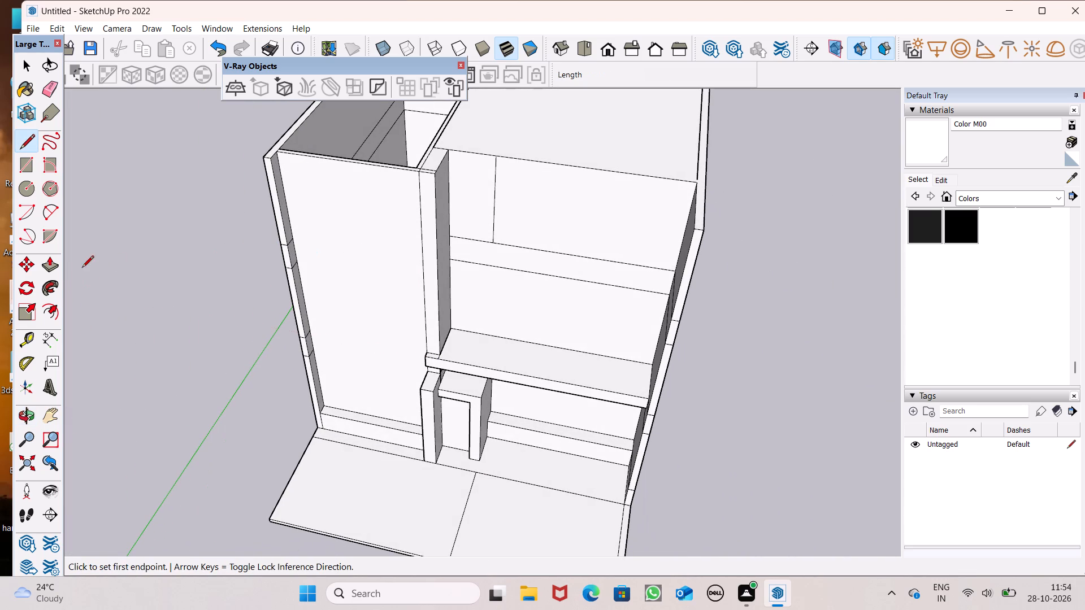
click(45, 263)
middle_drag(602, 360, 633, 326)
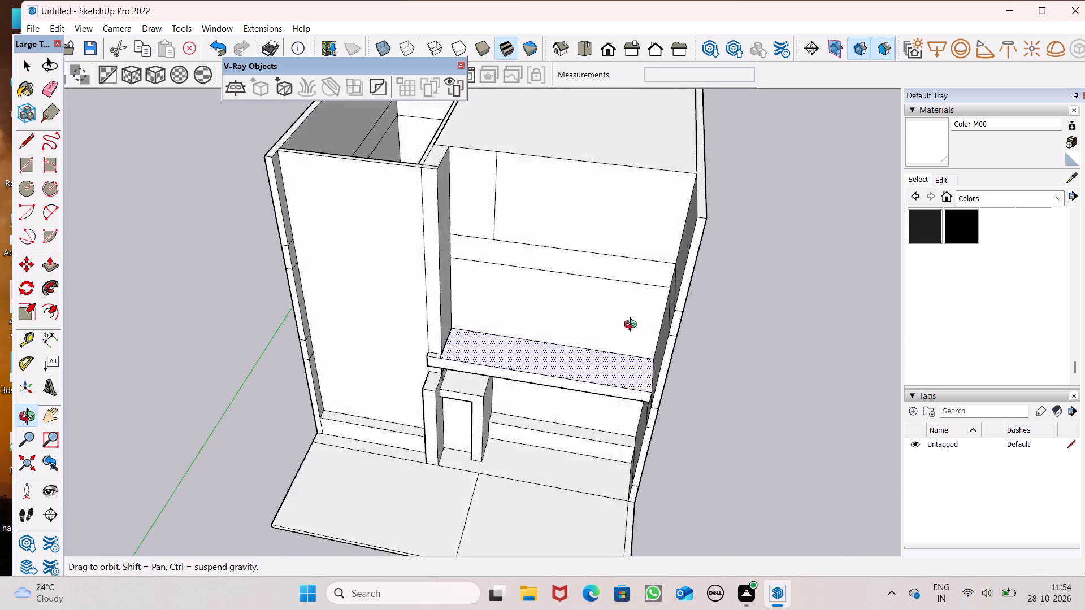
middle_drag(633, 326, 646, 282)
scroll(613, 243, up, 1)
drag(461, 223, 407, 238)
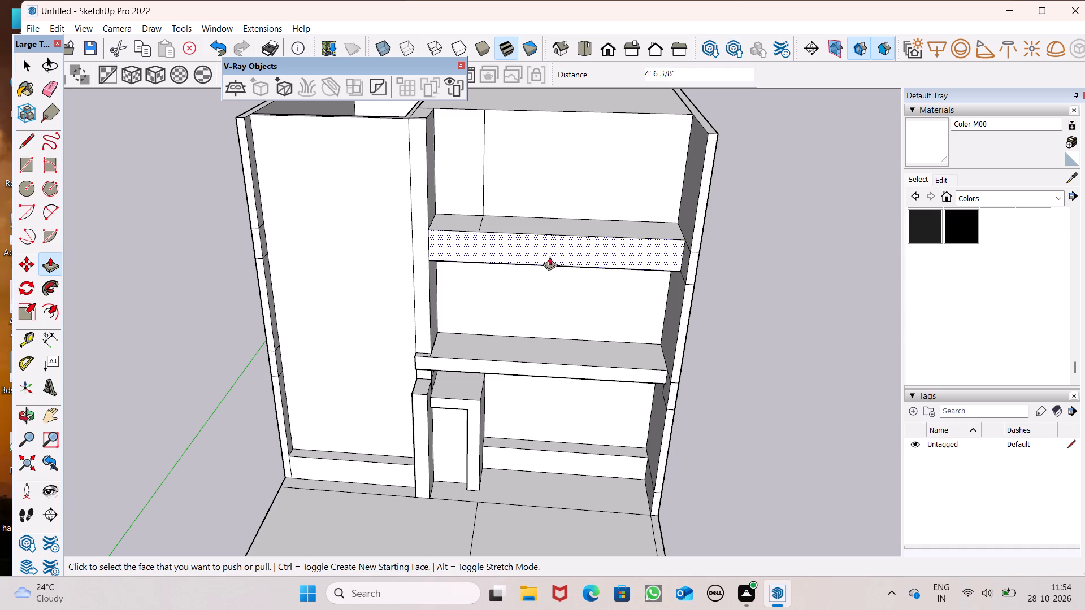
Push/Pull the lower ledge's front face outward 1' 2 11/16".
scroll(566, 240, down, 3)
middle_drag(546, 291, 834, 342)
scroll(412, 315, up, 4)
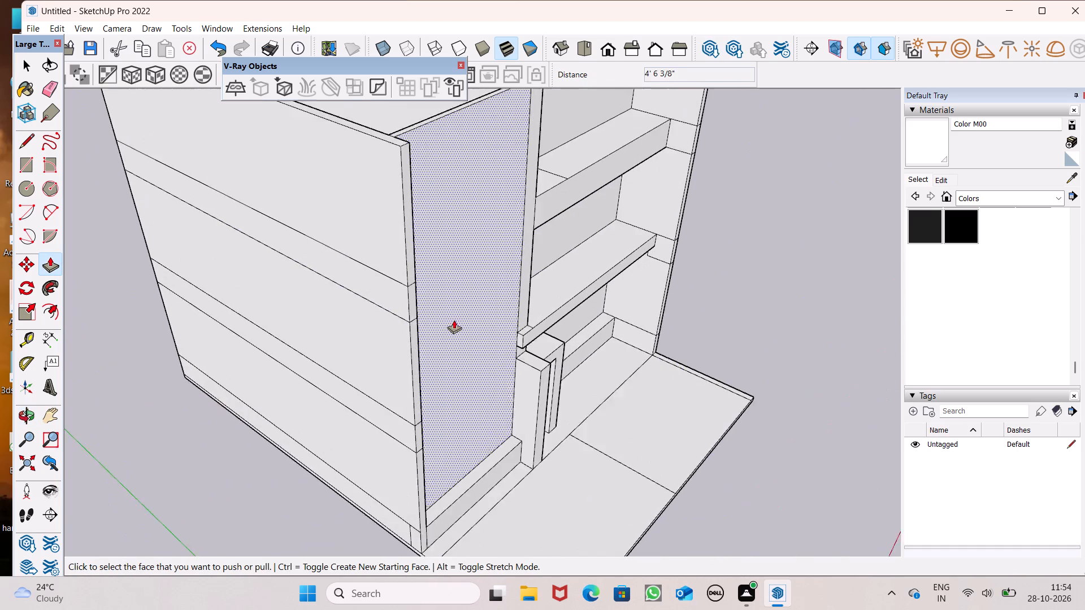
scroll(454, 320, up, 4)
middle_drag(505, 368, 436, 384)
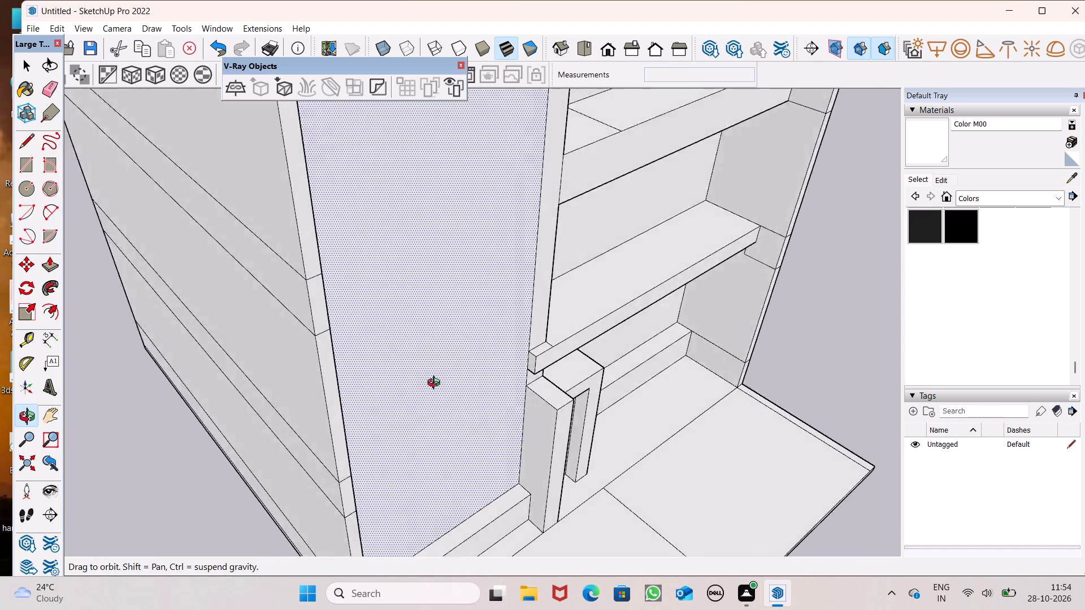
middle_drag(436, 384, 407, 391)
scroll(437, 398, up, 5)
drag(555, 342, 571, 358)
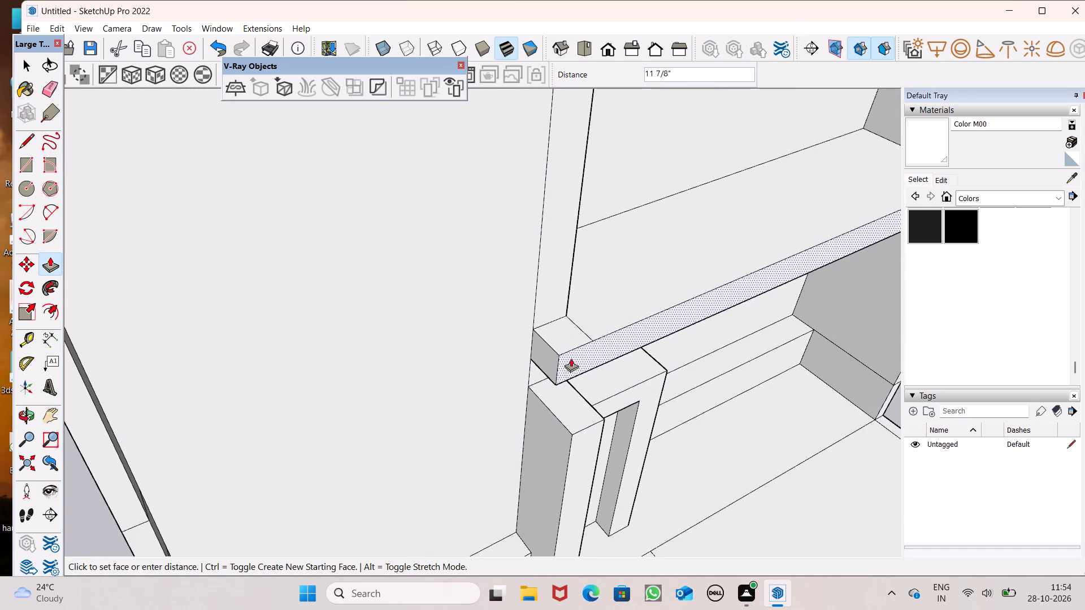
drag(571, 358, 572, 364)
Push/Pull the upper ledge's front face outward 1' 10 11/16", using the lower ledge as reference.
scroll(543, 406, down, 7)
scroll(455, 398, down, 5)
middle_drag(398, 421, 364, 403)
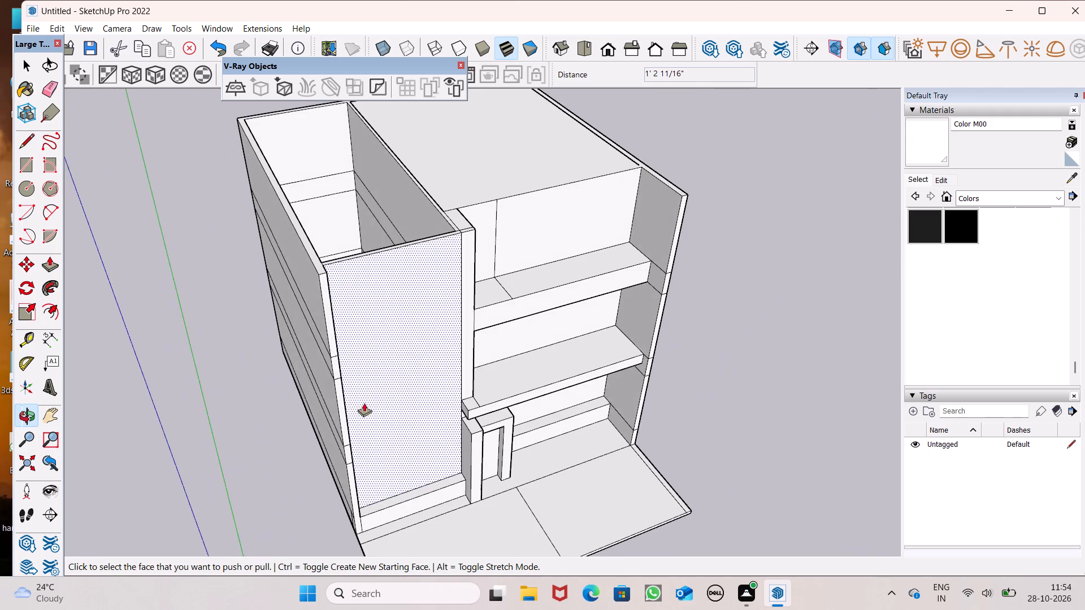
middle_drag(364, 403, 366, 409)
scroll(437, 346, up, 6)
drag(512, 285, 517, 464)
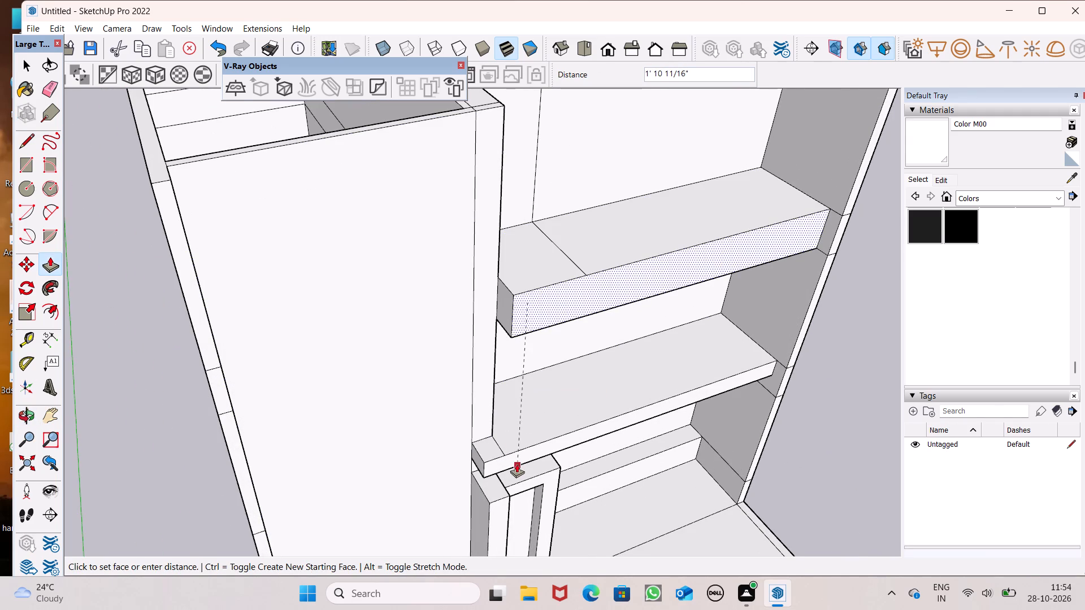
drag(517, 464, 520, 448)
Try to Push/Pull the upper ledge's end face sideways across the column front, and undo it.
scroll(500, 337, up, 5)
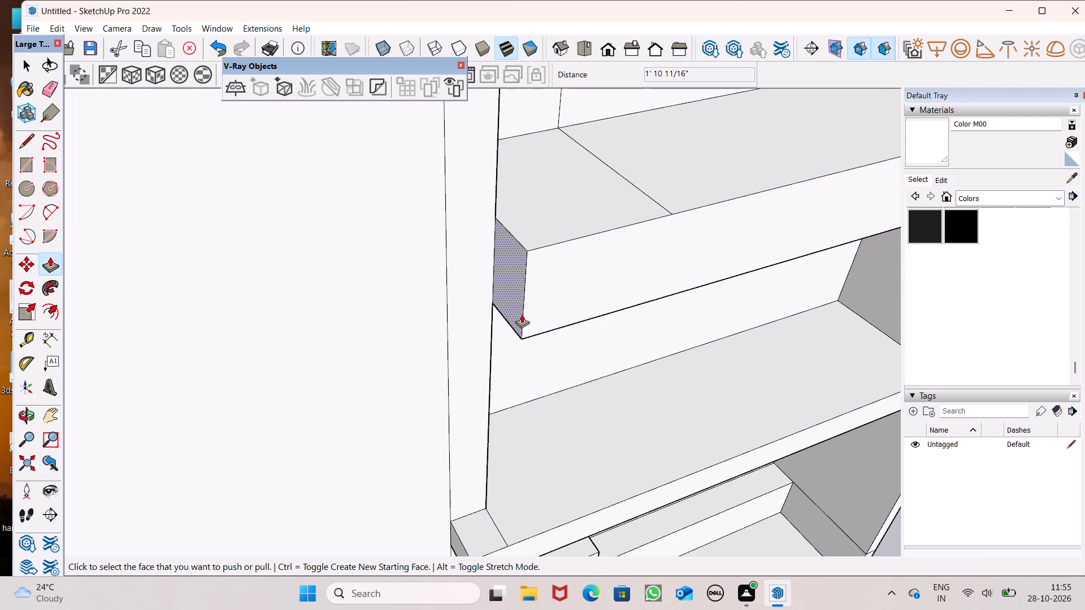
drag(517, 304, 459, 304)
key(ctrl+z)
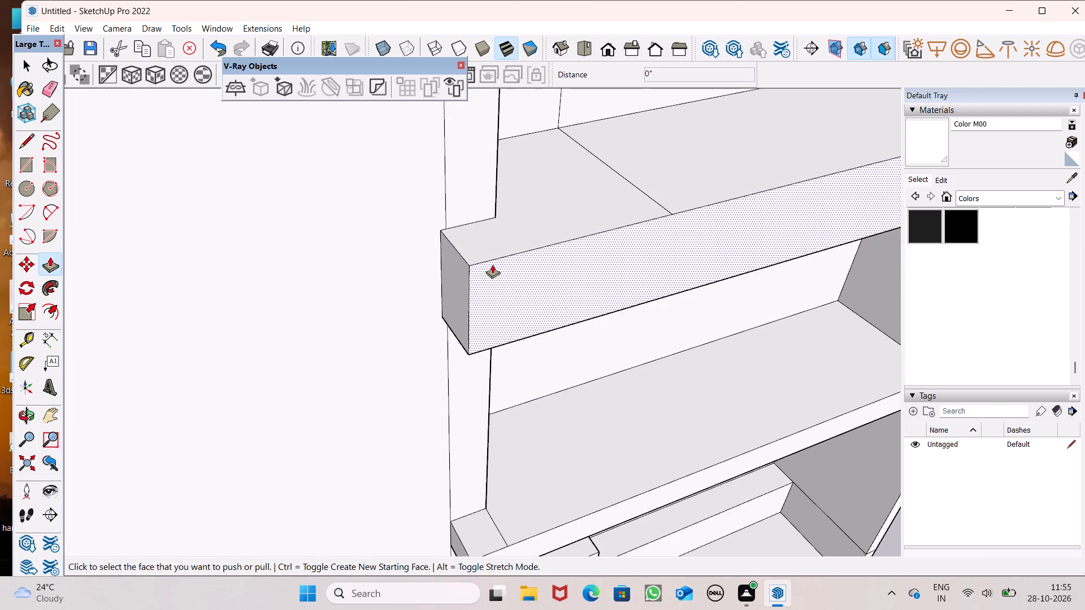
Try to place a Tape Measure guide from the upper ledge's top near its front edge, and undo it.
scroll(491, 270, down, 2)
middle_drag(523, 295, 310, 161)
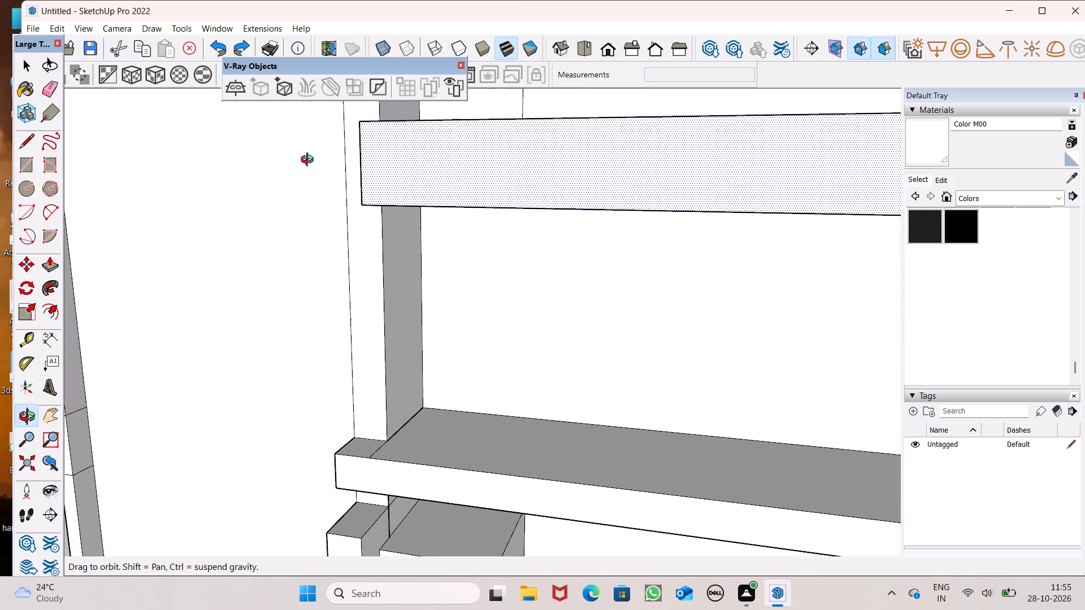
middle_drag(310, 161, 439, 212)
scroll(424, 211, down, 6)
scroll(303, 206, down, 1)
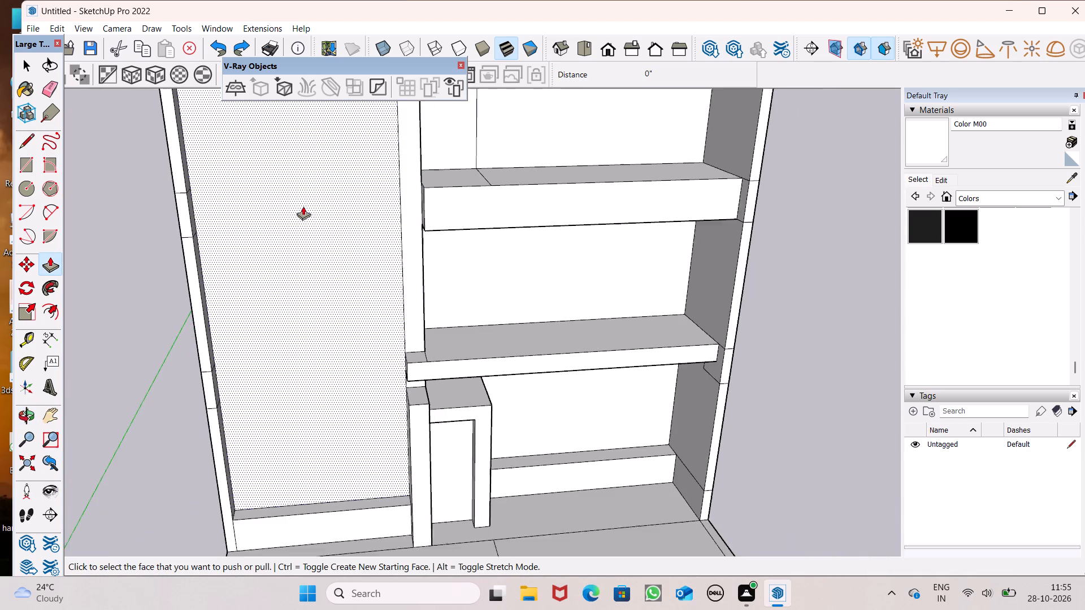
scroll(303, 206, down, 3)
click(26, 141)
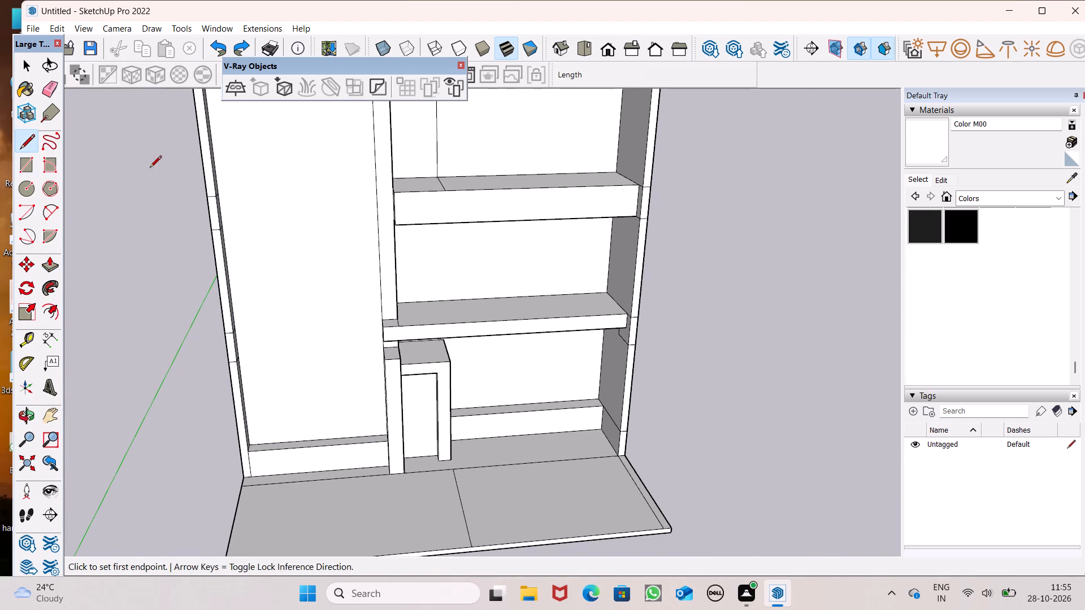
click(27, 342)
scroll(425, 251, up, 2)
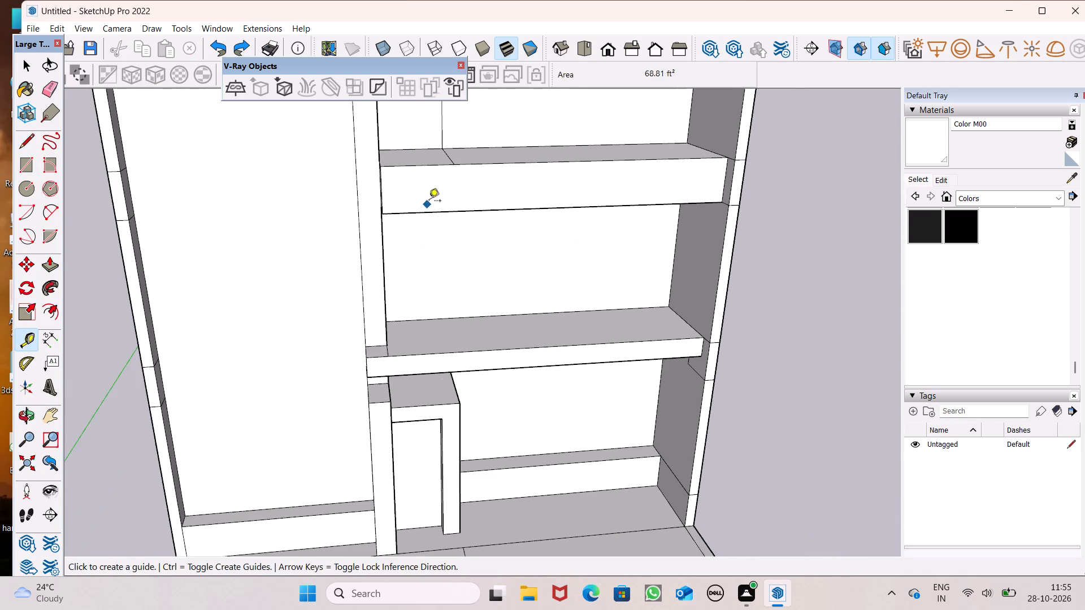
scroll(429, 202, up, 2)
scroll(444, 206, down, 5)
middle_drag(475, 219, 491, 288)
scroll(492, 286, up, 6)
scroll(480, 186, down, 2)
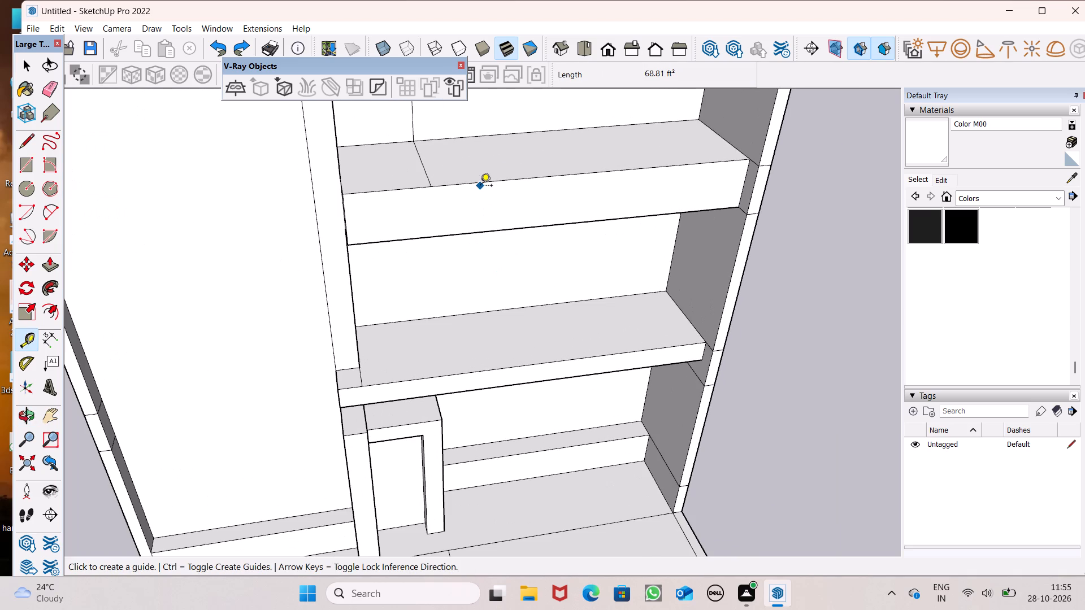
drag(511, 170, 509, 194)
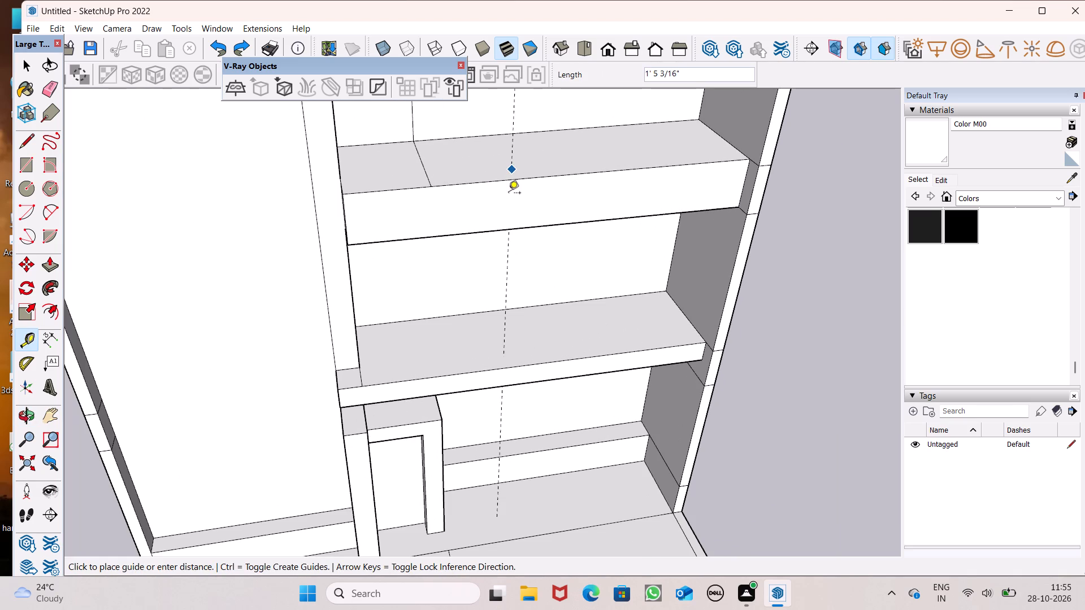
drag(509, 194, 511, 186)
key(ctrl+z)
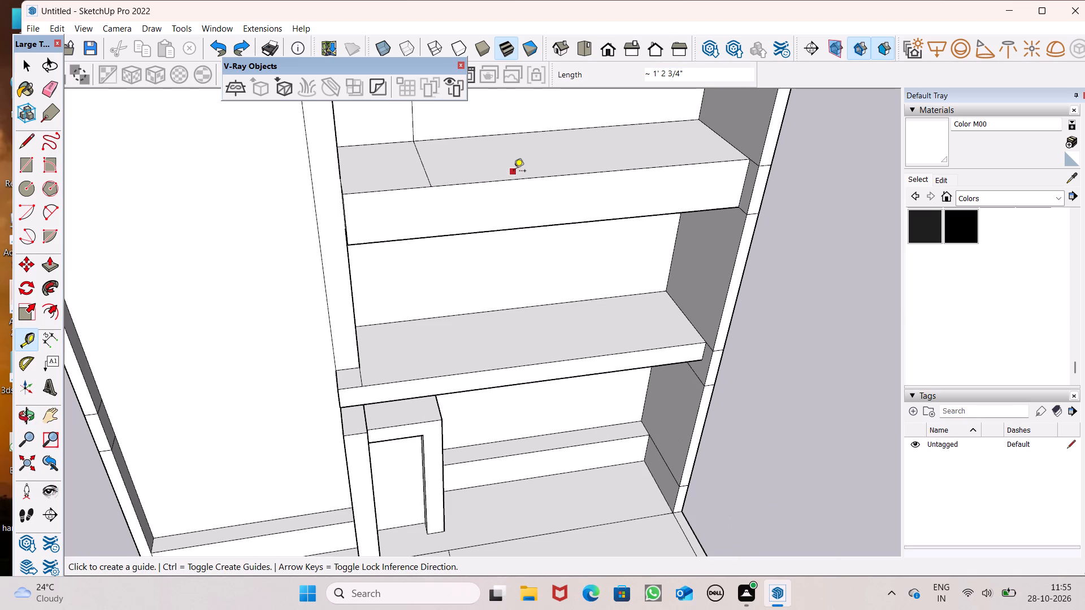
Place a guide on the upper ledge's front face, parallel to its top edge and 1' 11 7/16" below it.
scroll(390, 234, up, 1)
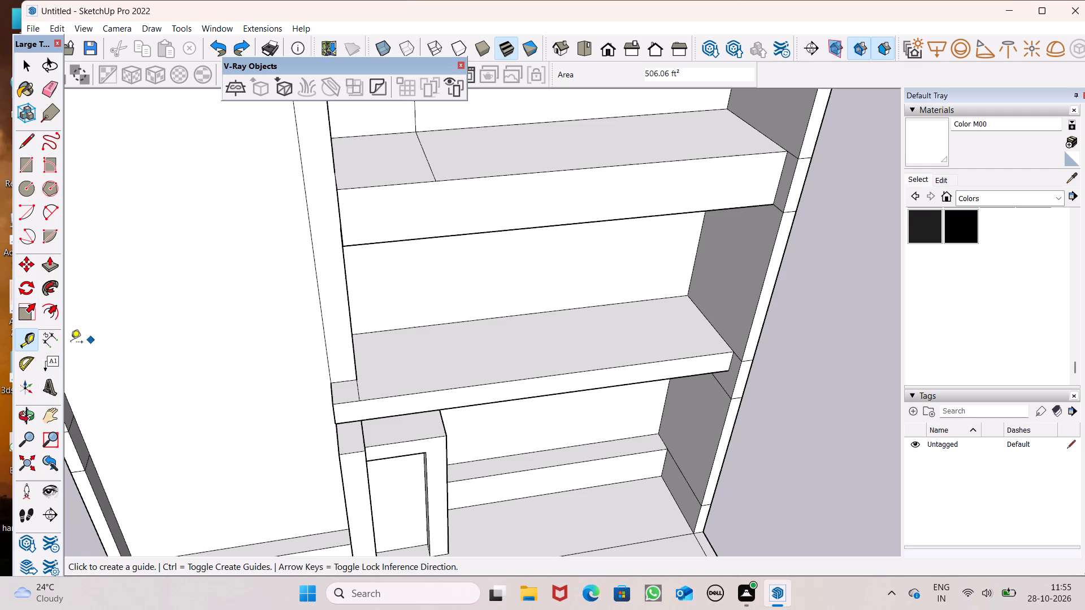
click(21, 340)
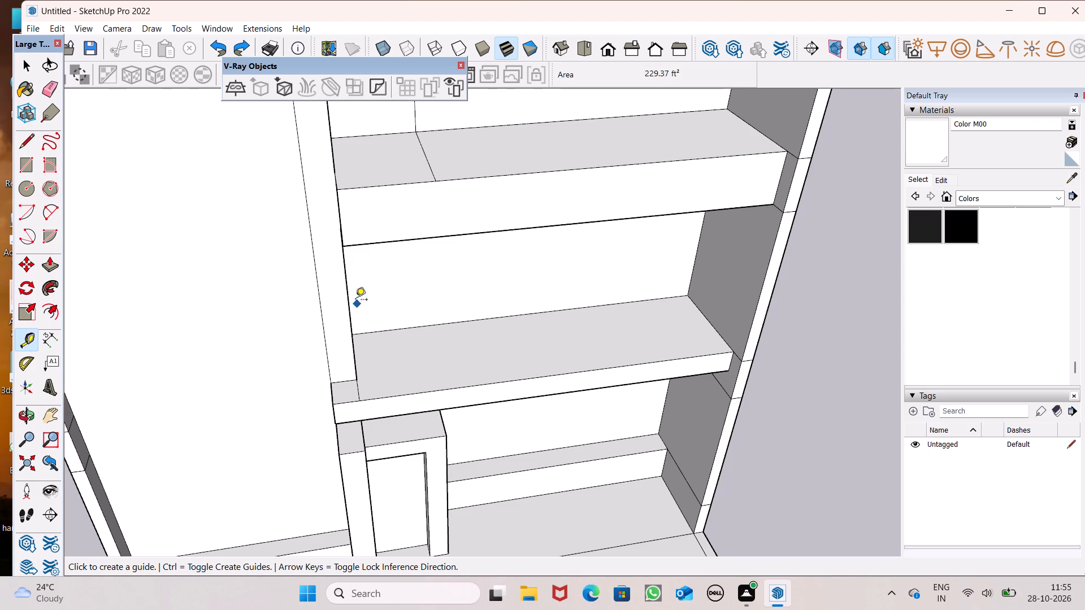
middle_drag(354, 300, 446, 308)
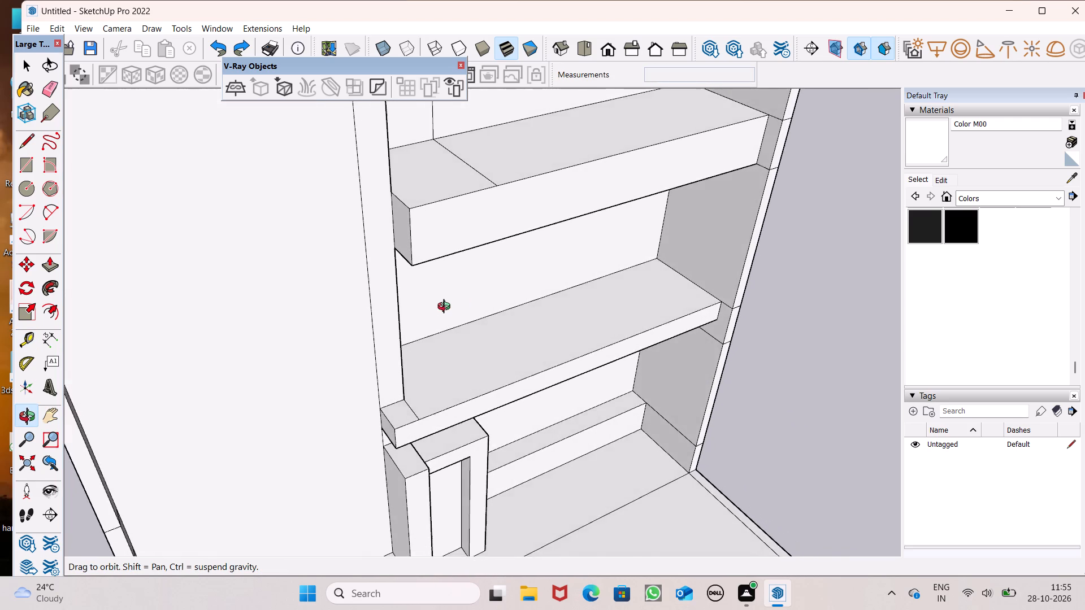
middle_drag(446, 308, 412, 273)
scroll(377, 174, up, 4)
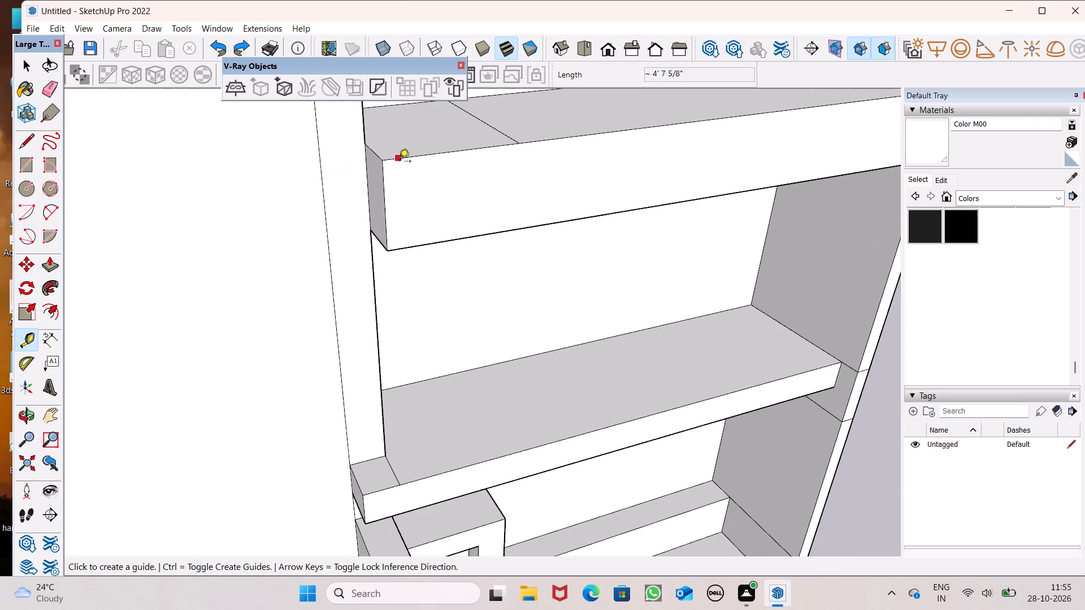
click(401, 161)
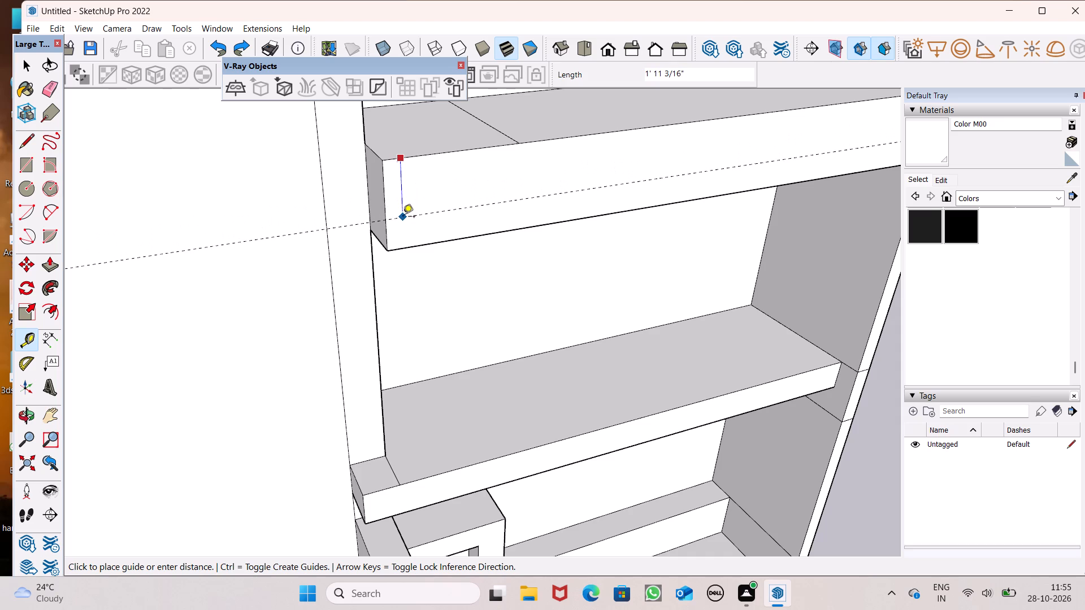
click(402, 218)
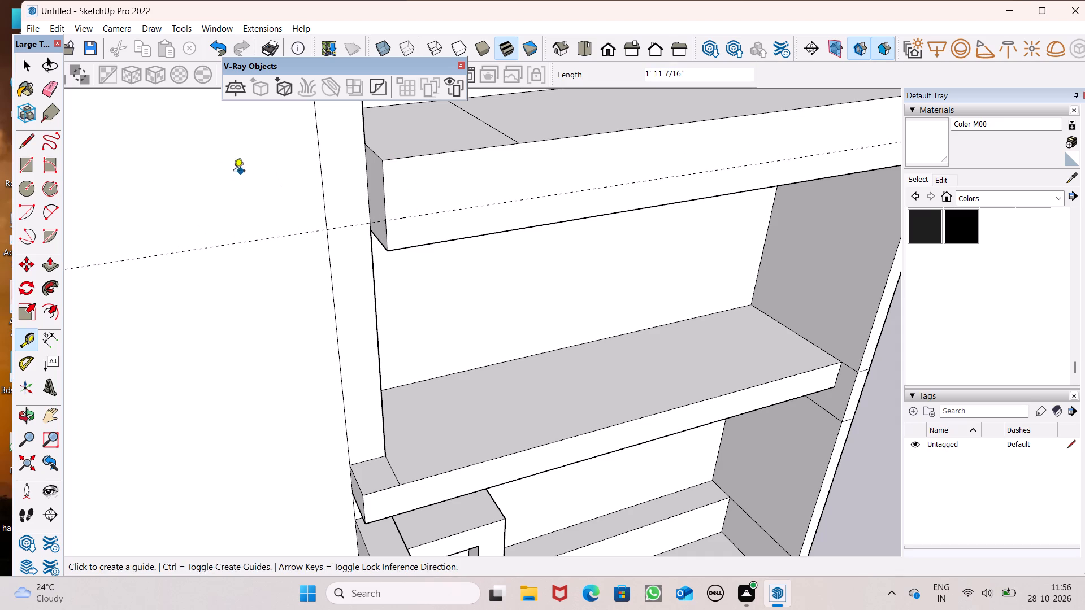
Draw a line about 22' 11 1/4" long along the guide, across the full length of the upper ledge's front face.
click(19, 141)
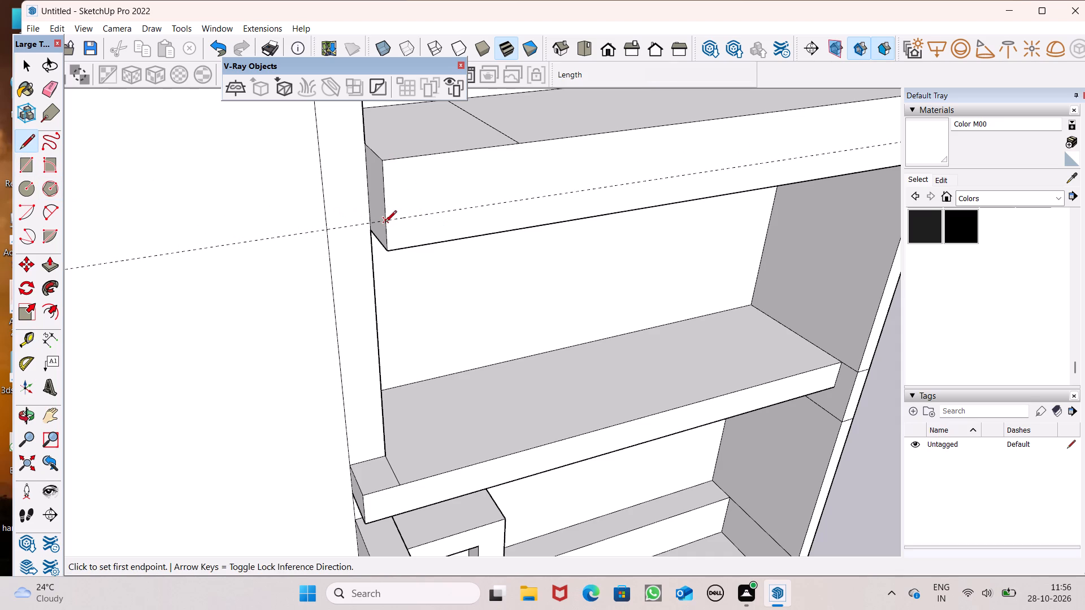
click(385, 223)
scroll(338, 213, down, 7)
scroll(619, 172, up, 6)
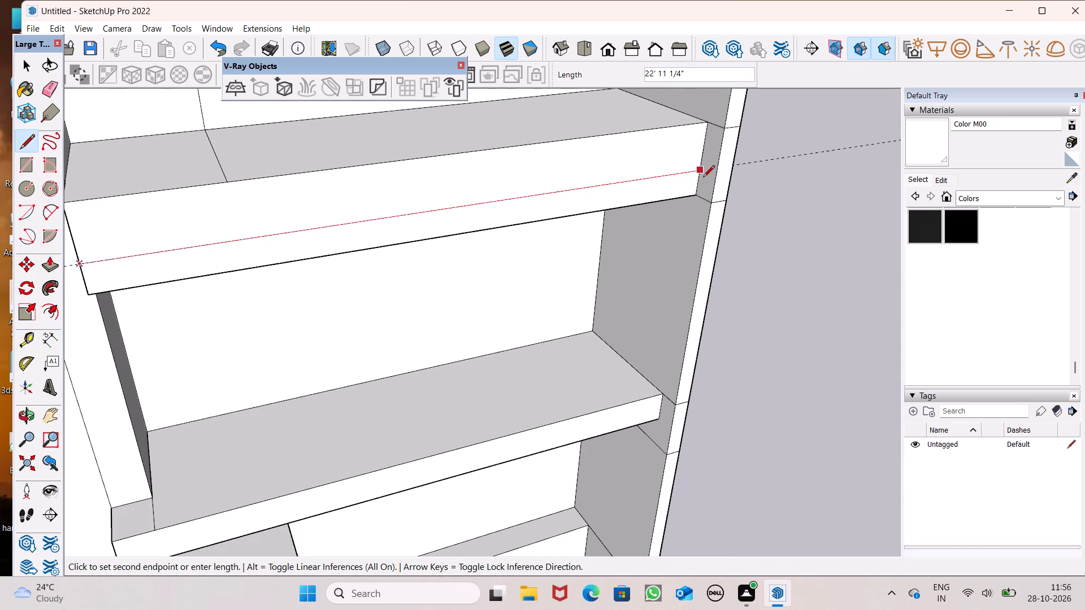
click(703, 175)
scroll(645, 131, down, 7)
key(v)
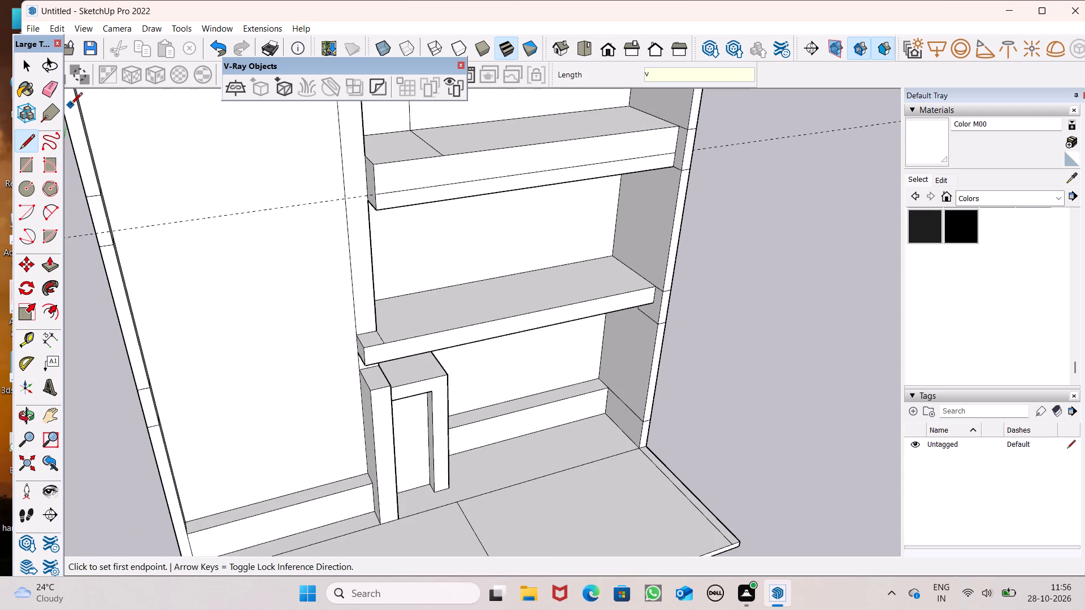
Erase the guide that runs along the upper ledge's front face.
click(47, 86)
drag(795, 117, 795, 137)
Draw a line about 1' 10 11/16" long across the upper ledge's end face, continuing the line on its front face.
scroll(747, 129, down, 8)
middle_drag(692, 220, 609, 85)
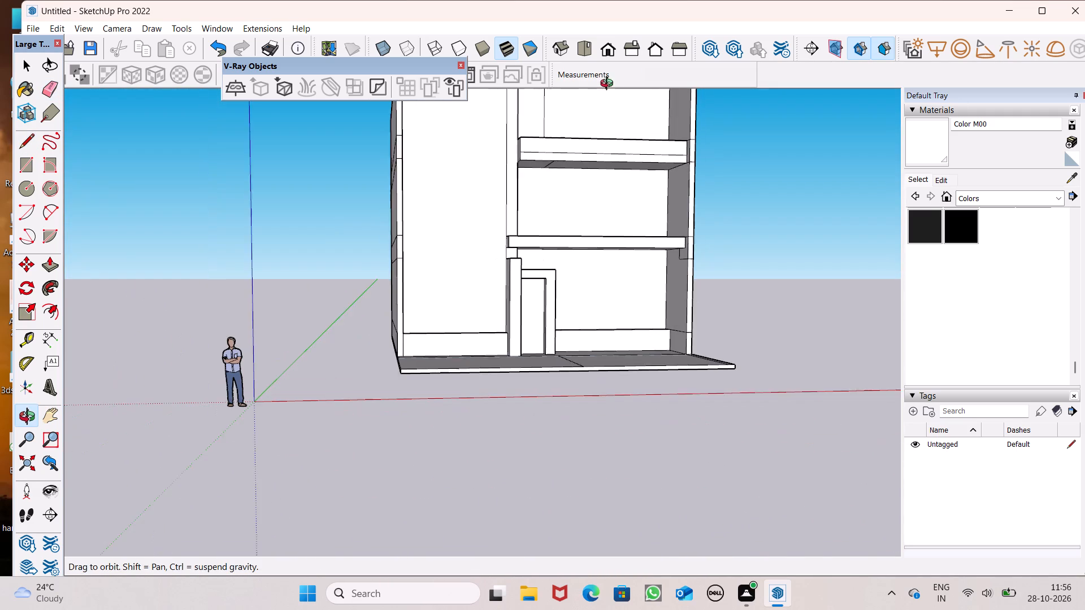
middle_drag(609, 85, 610, 85)
middle_drag(533, 160, 726, 197)
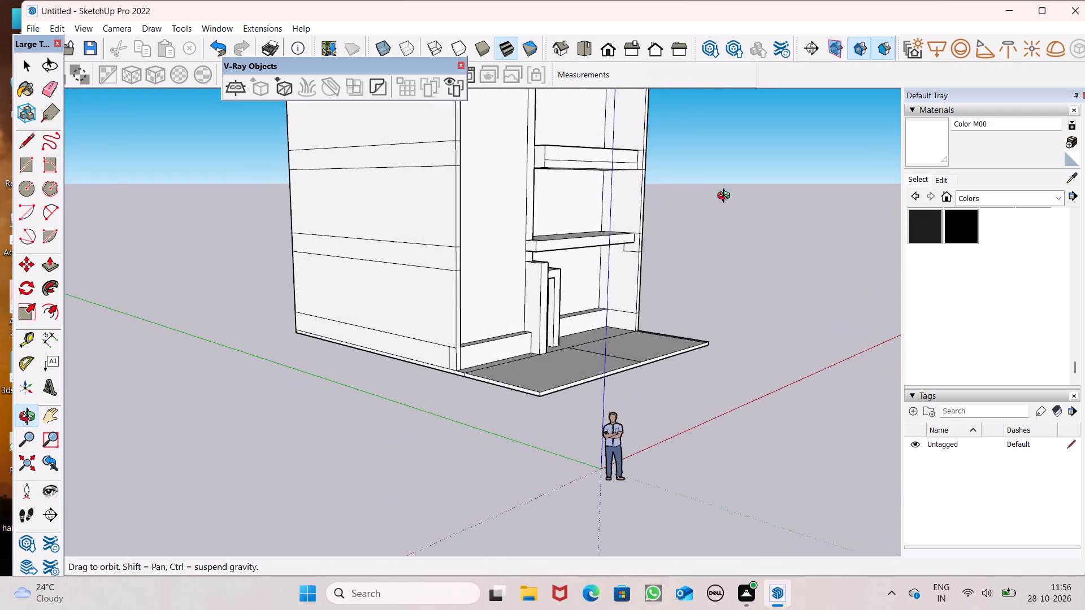
middle_drag(726, 197, 726, 198)
scroll(726, 197, up, 1)
scroll(539, 125, up, 8)
middle_drag(520, 131, 580, 148)
scroll(580, 148, up, 1)
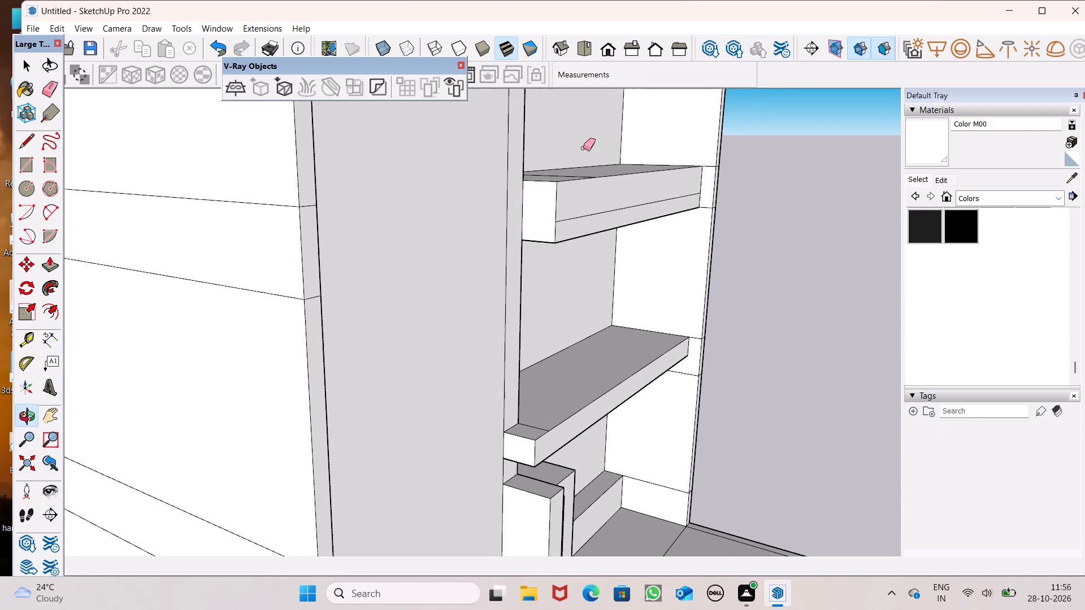
click(28, 145)
middle_drag(276, 233, 369, 222)
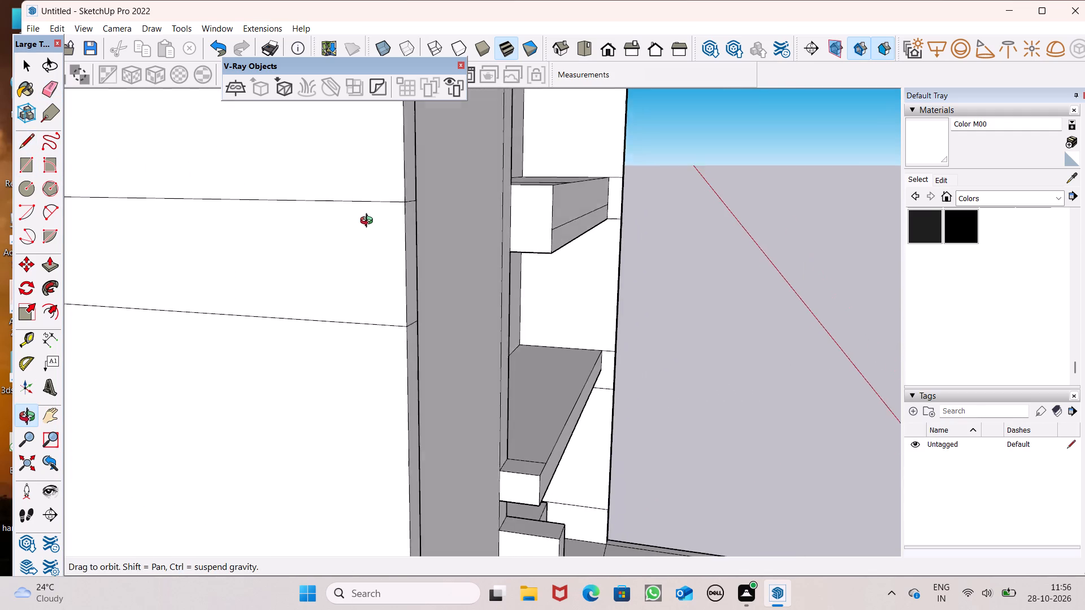
middle_drag(369, 222, 366, 211)
scroll(576, 234, up, 5)
scroll(518, 227, up, 6)
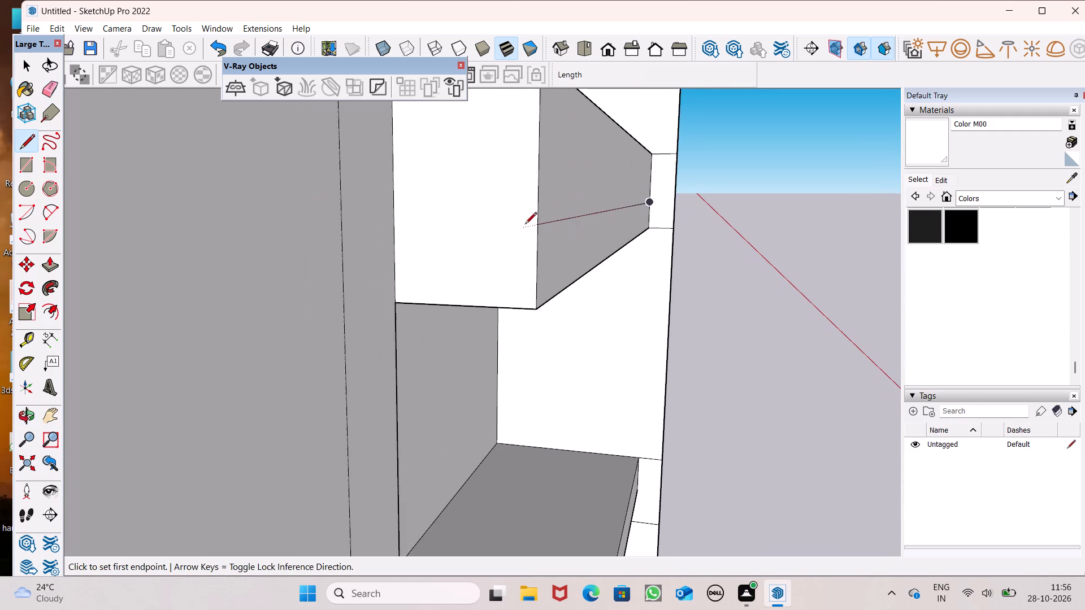
drag(539, 225, 531, 224)
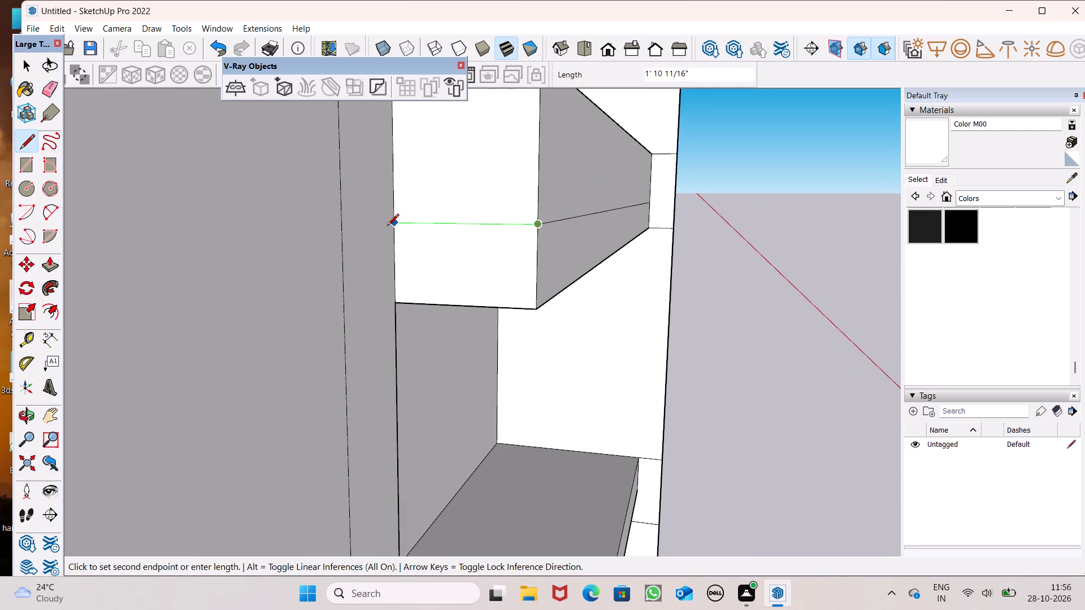
click(387, 226)
Push/Pull the upper part of the upper ledge's end face sideways 1' 6 1/16" across the column front.
scroll(441, 184, down, 6)
middle_drag(541, 235, 435, 250)
scroll(600, 179, down, 7)
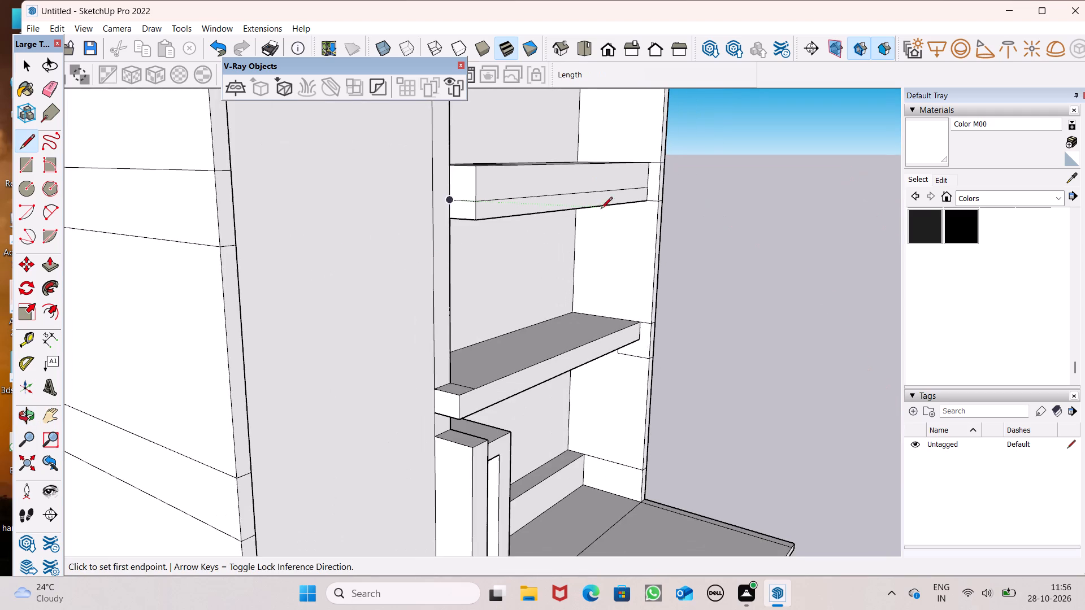
scroll(800, 204, down, 6)
middle_drag(717, 207, 706, 283)
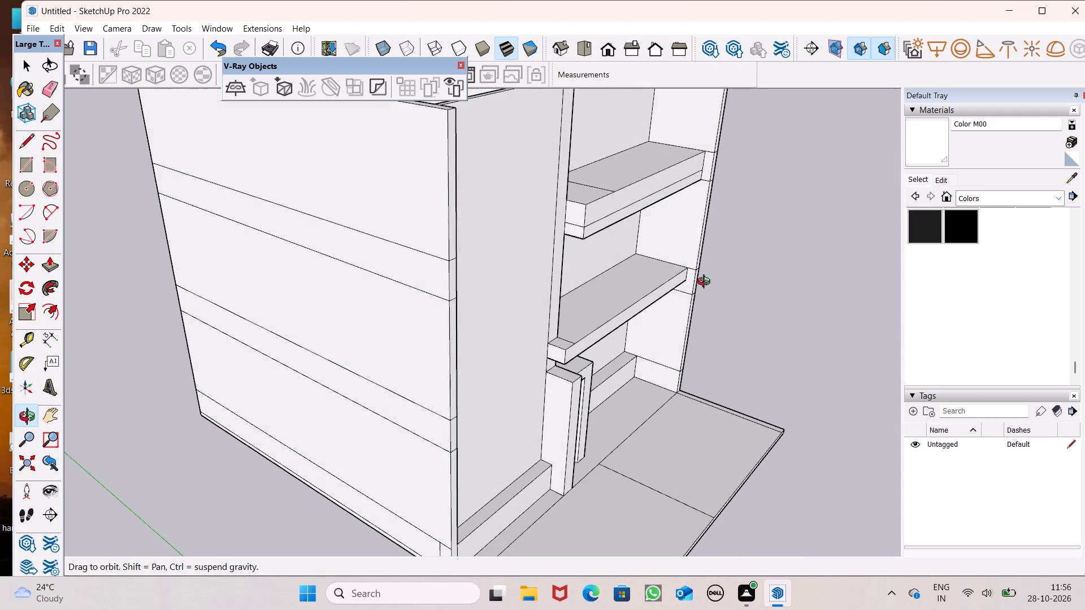
middle_drag(706, 283, 709, 247)
middle_drag(630, 287, 471, 288)
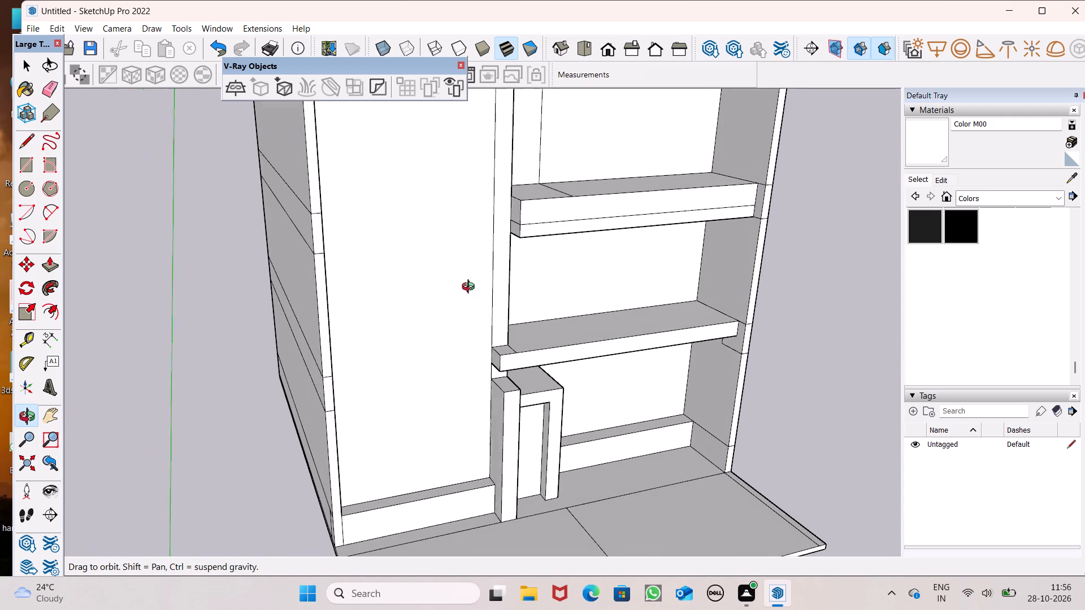
middle_drag(471, 288, 470, 289)
scroll(502, 207, up, 1)
scroll(554, 197, down, 4)
middle_drag(535, 226, 515, 255)
scroll(512, 254, up, 1)
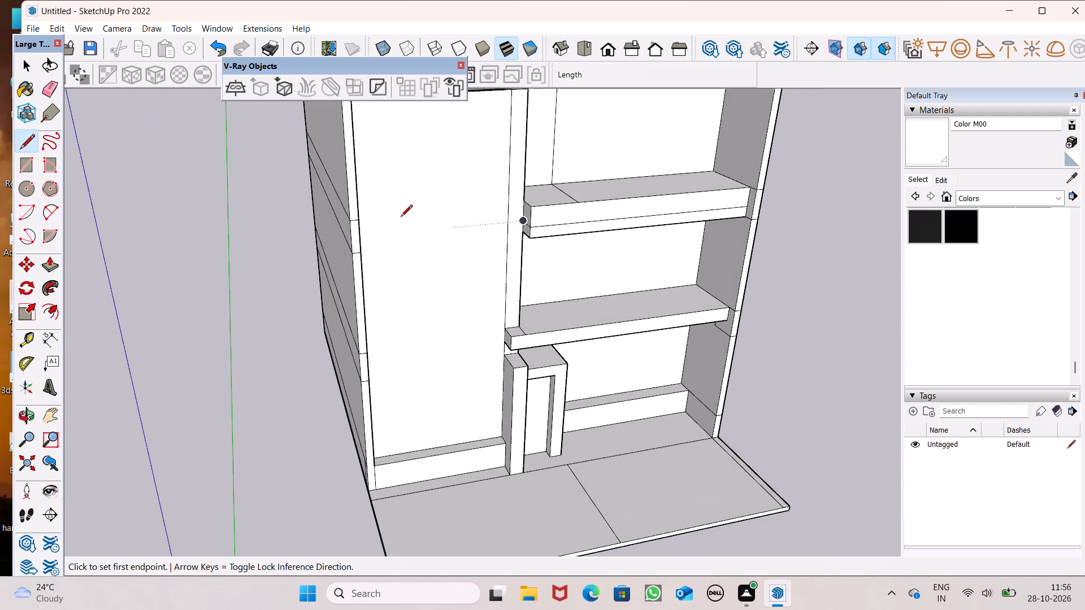
click(55, 265)
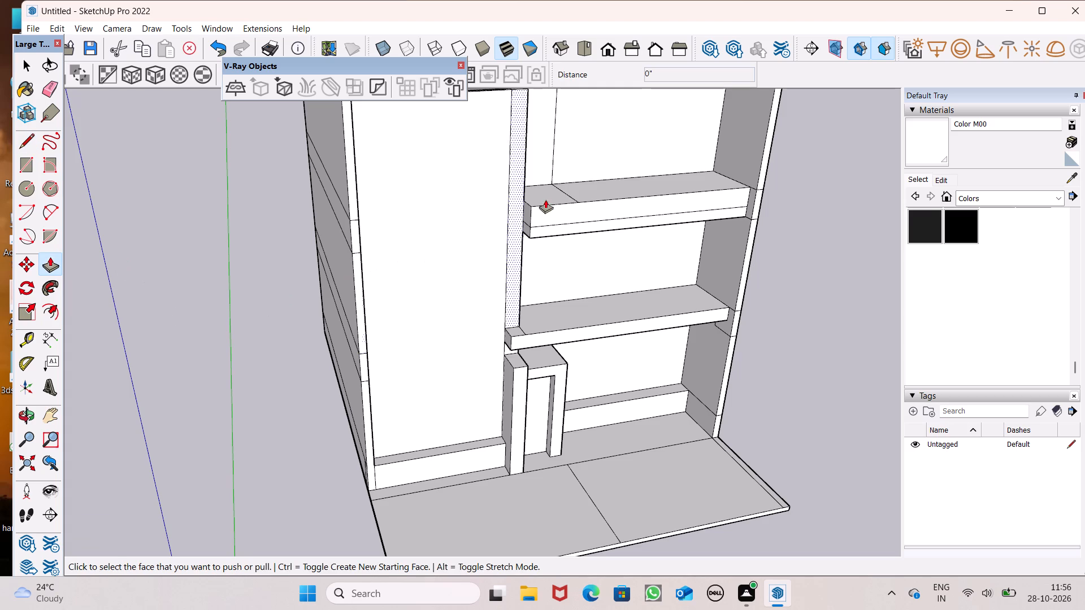
scroll(567, 197, down, 3)
middle_drag(535, 232, 661, 233)
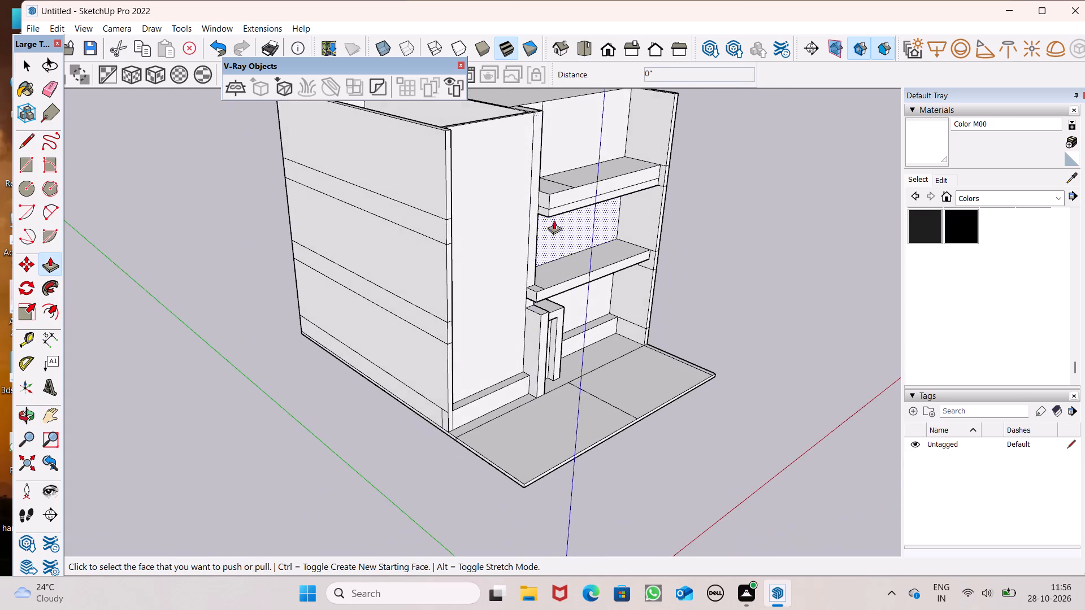
scroll(521, 219, up, 6)
scroll(548, 190, down, 5)
middle_drag(575, 247, 507, 317)
scroll(525, 257, up, 3)
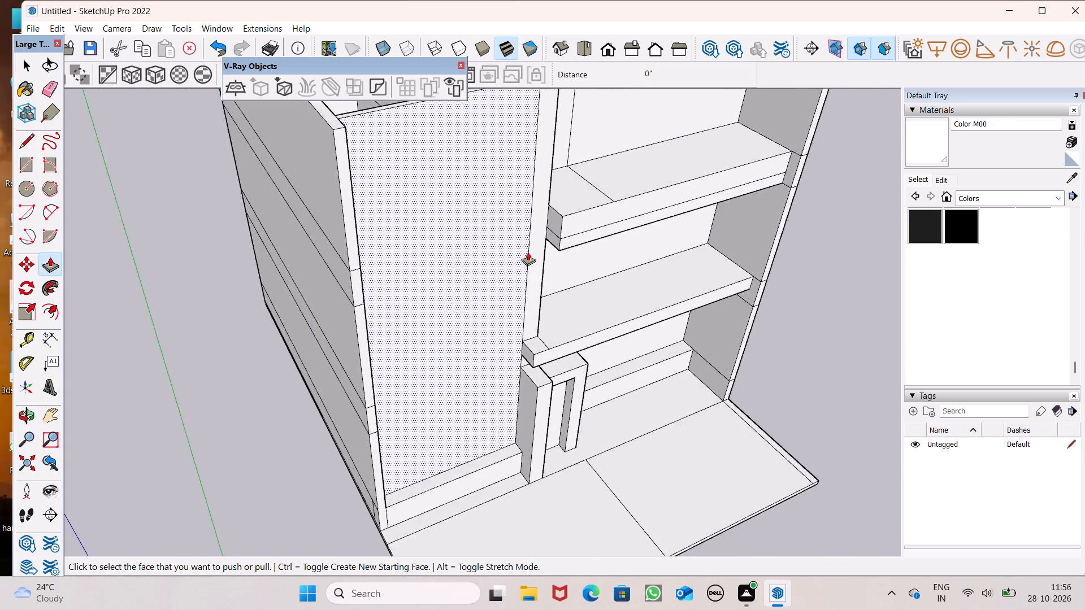
scroll(528, 252, up, 8)
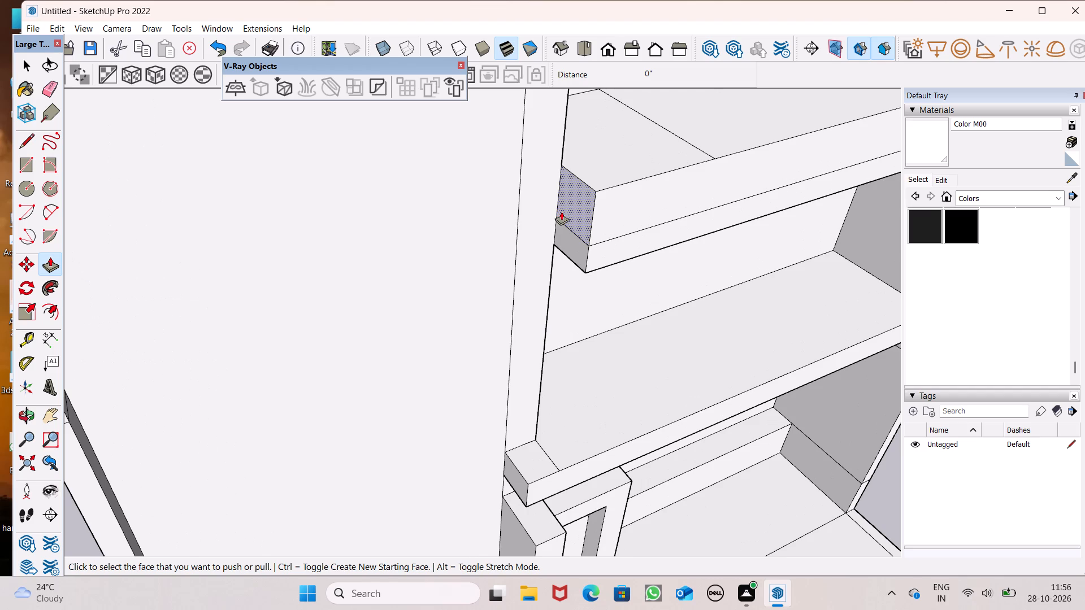
drag(575, 205, 526, 150)
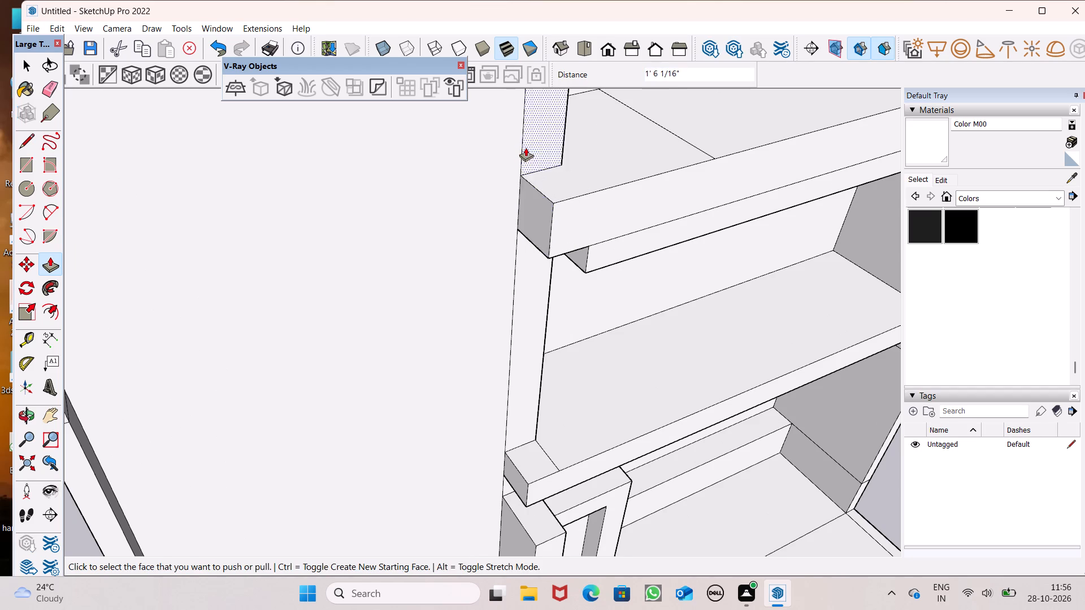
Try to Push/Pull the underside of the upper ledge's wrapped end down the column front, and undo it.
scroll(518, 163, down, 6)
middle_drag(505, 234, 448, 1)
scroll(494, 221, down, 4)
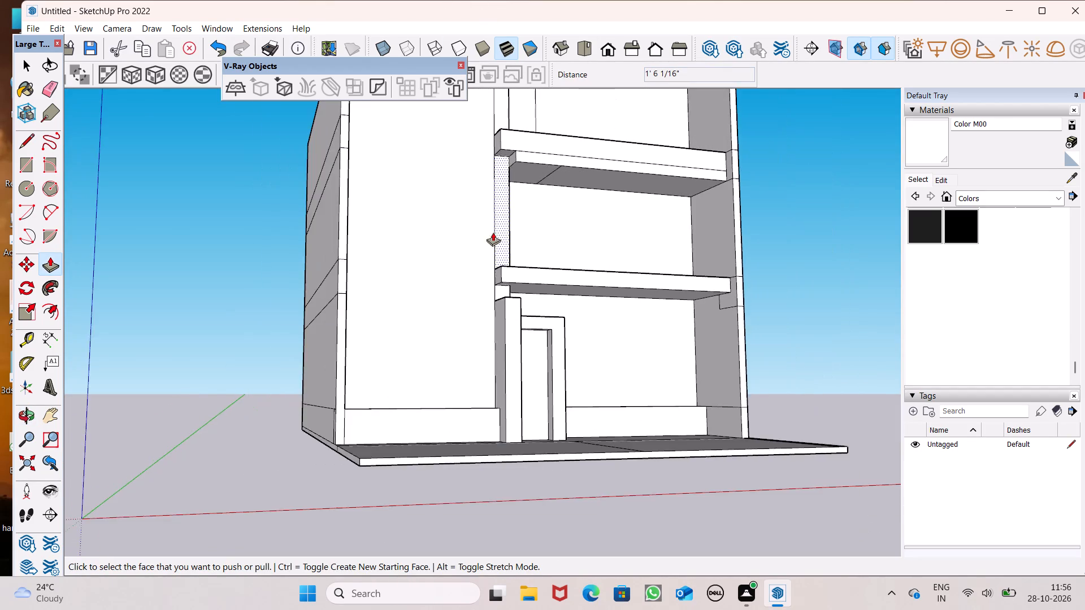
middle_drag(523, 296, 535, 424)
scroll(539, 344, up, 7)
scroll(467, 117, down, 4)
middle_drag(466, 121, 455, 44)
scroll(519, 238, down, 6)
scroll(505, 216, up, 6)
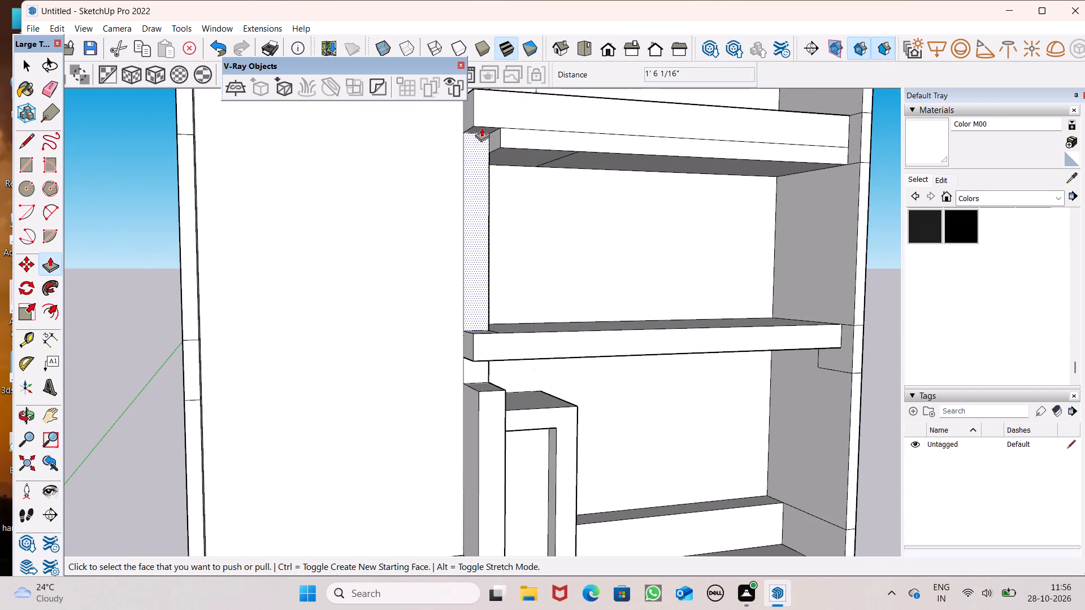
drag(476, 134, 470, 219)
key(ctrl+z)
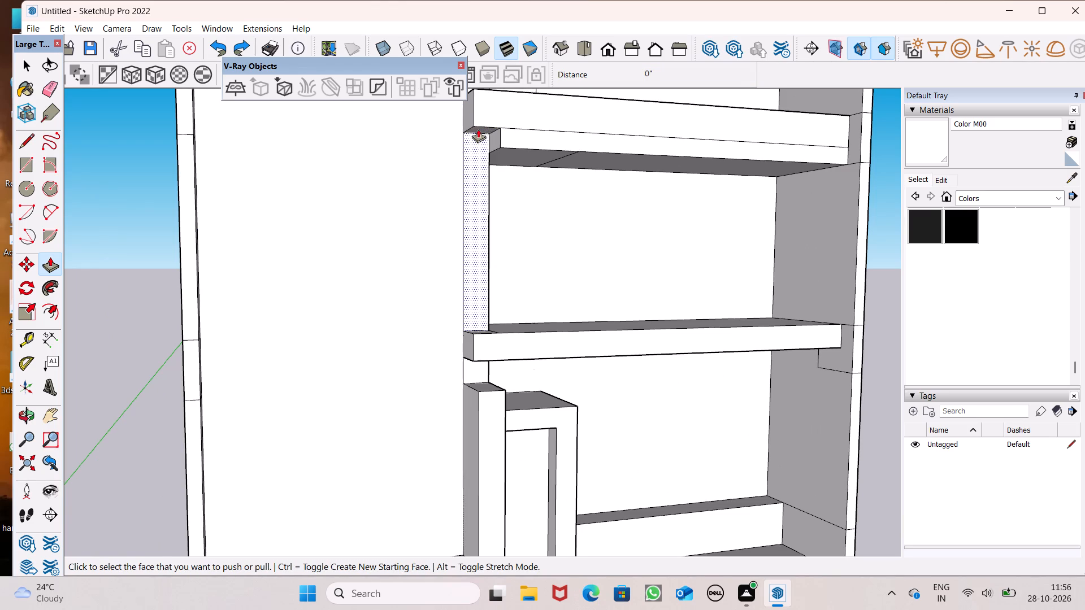
Push/Pull the underside of the upper ledge's wrapped end down 1' 9/16" and a further 10' to the lower ledge, forming an upright.
drag(478, 129, 486, 239)
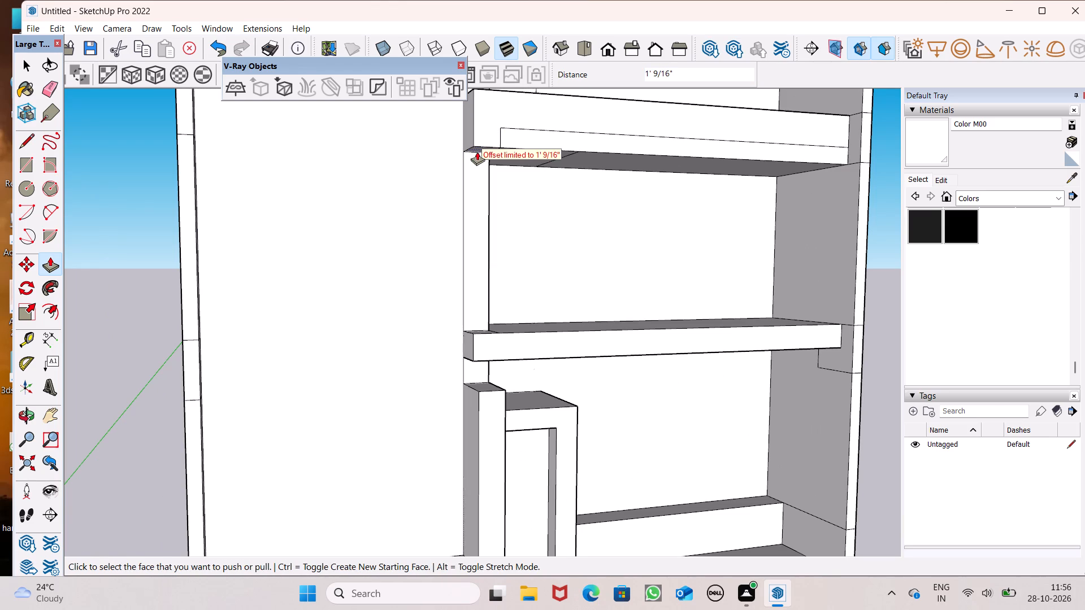
drag(477, 146, 474, 172)
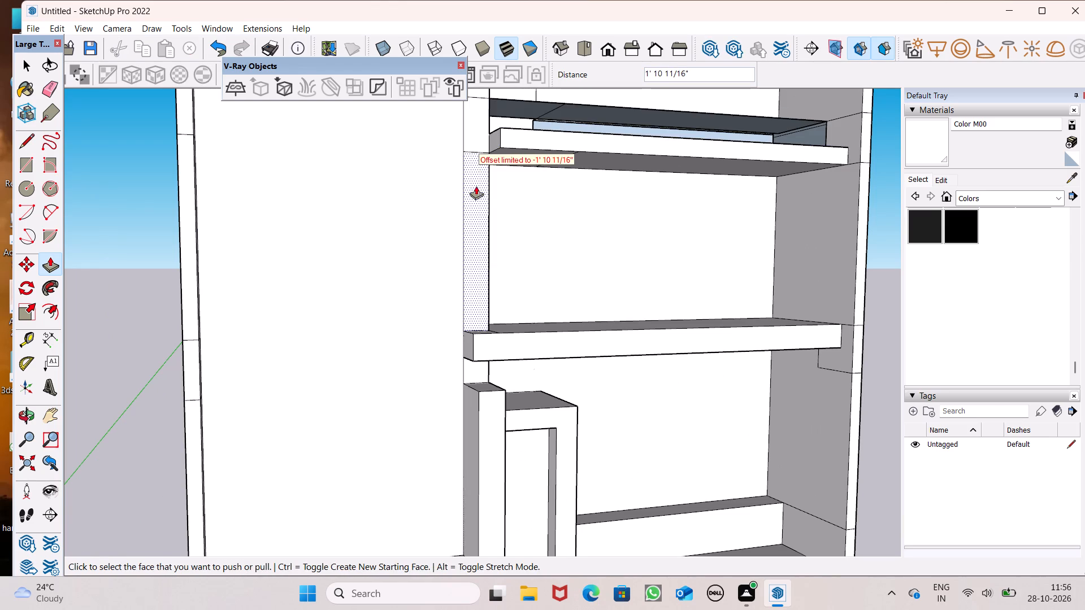
key(ctrl+z)
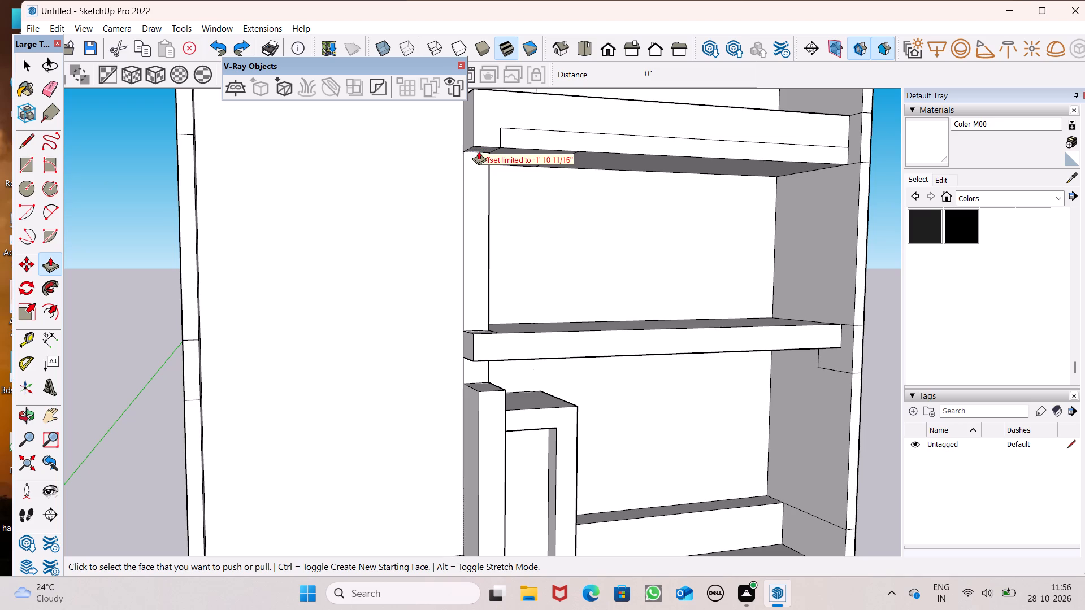
drag(479, 150, 463, 334)
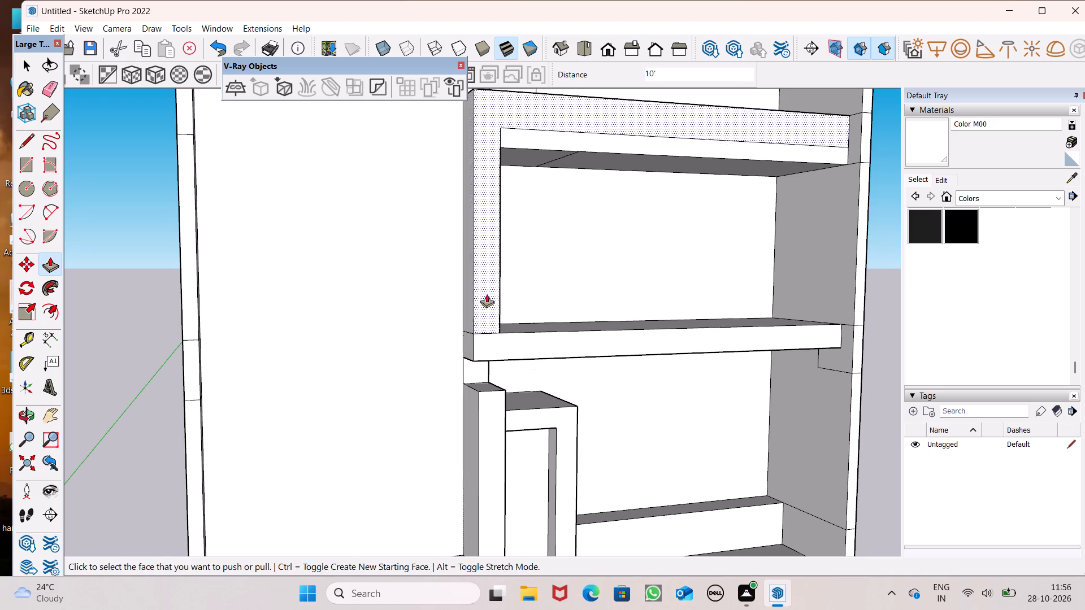
Push/Pull the lower ledge's underside down 6 7/16" to thicken the ledge.
scroll(505, 288, down, 4)
middle_drag(533, 347, 466, 383)
scroll(463, 338, down, 2)
middle_drag(564, 350, 553, 316)
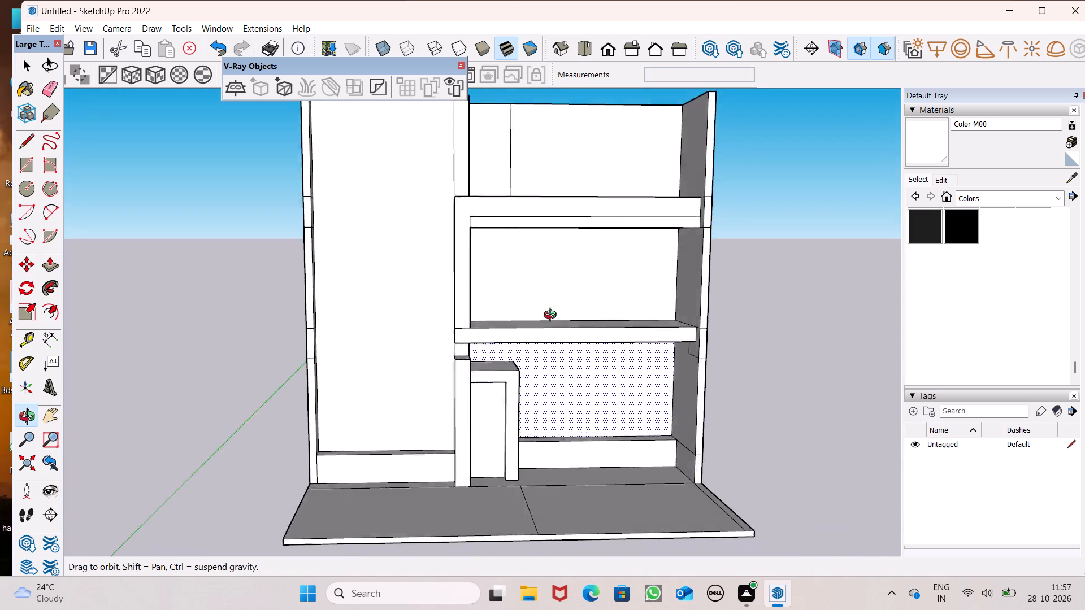
middle_drag(553, 316, 514, 203)
scroll(448, 302, up, 5)
drag(481, 315, 482, 324)
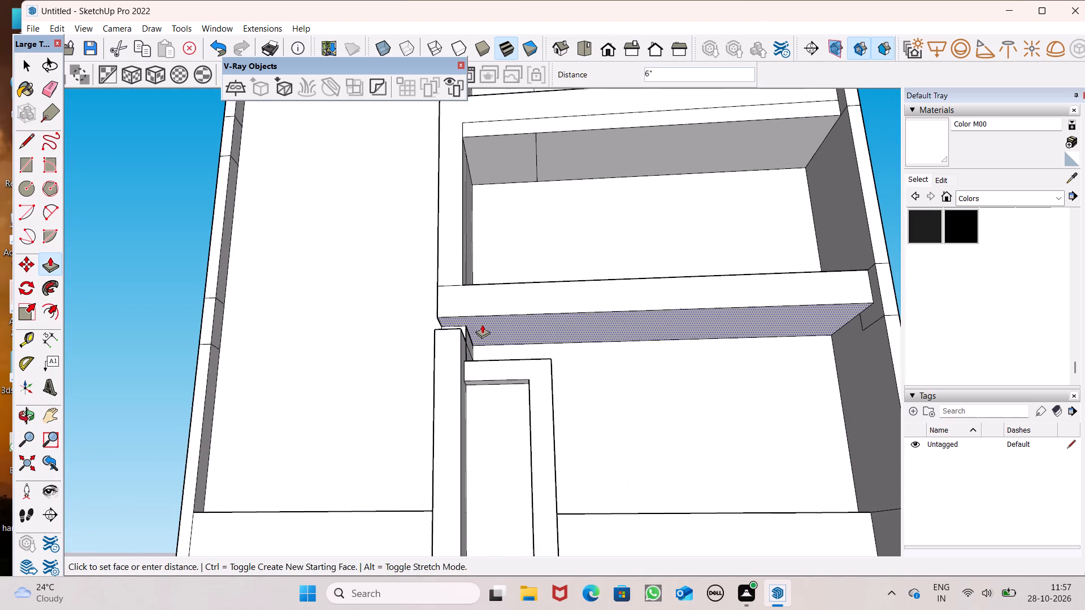
drag(482, 324, 482, 324)
Push/Pull the narrow strip along the bottom of the upper ledge's front face inward 4 5/8" as a recess.
scroll(518, 276, down, 4)
middle_drag(543, 315, 536, 460)
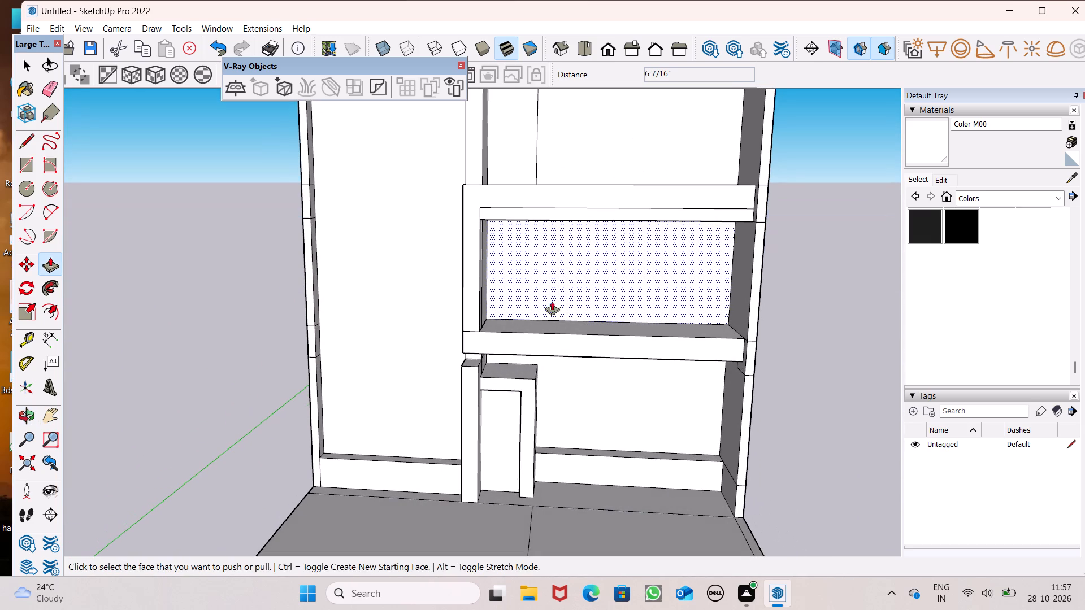
middle_drag(564, 267, 548, 333)
scroll(545, 328, up, 2)
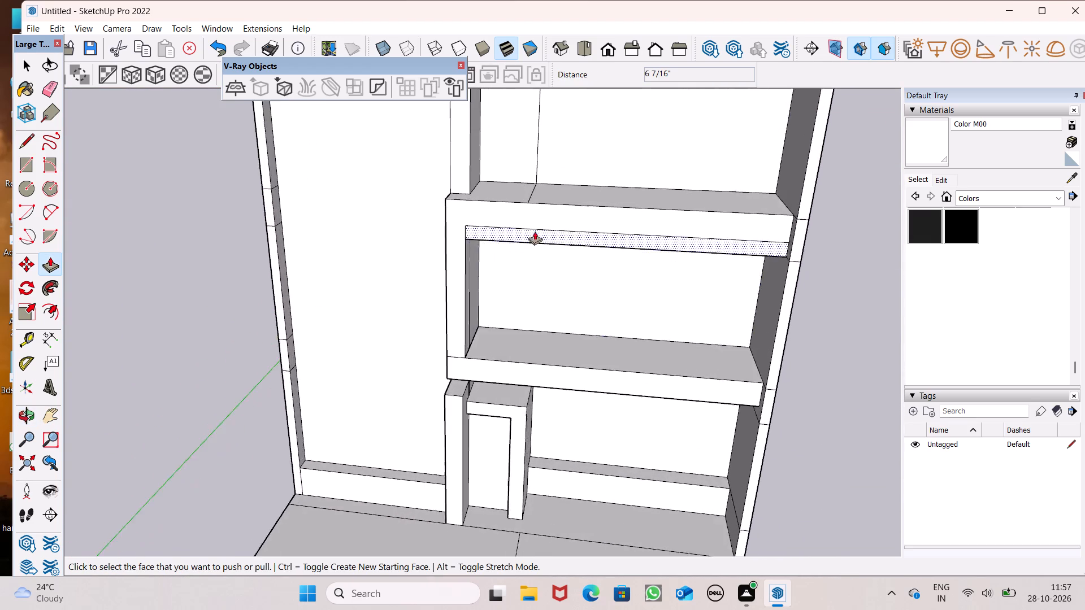
scroll(535, 231, up, 4)
scroll(579, 219, down, 4)
middle_drag(605, 255, 607, 216)
scroll(607, 216, up, 6)
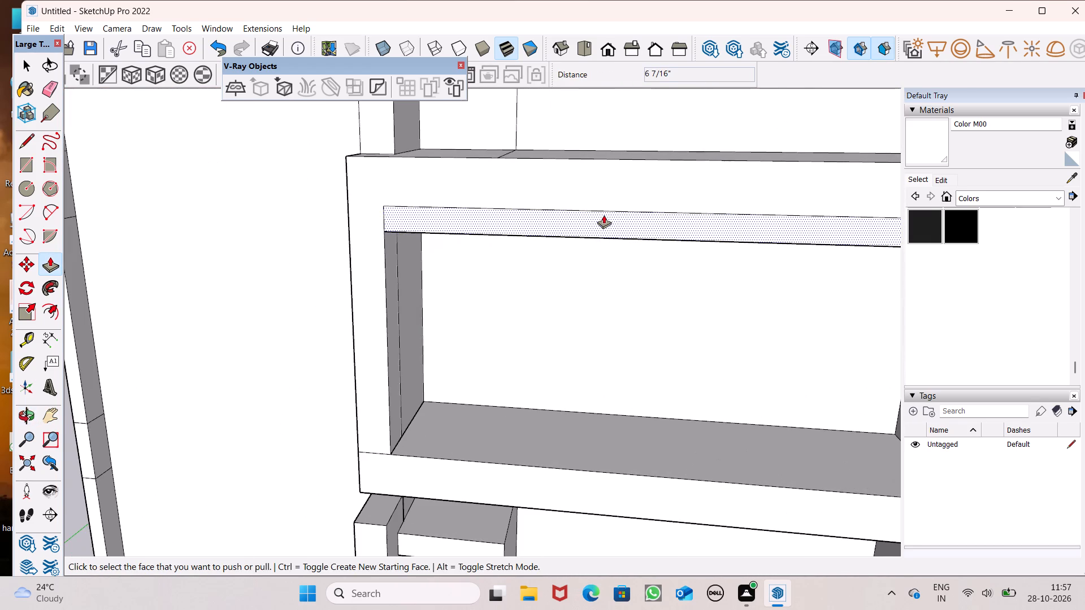
middle_drag(550, 224, 528, 126)
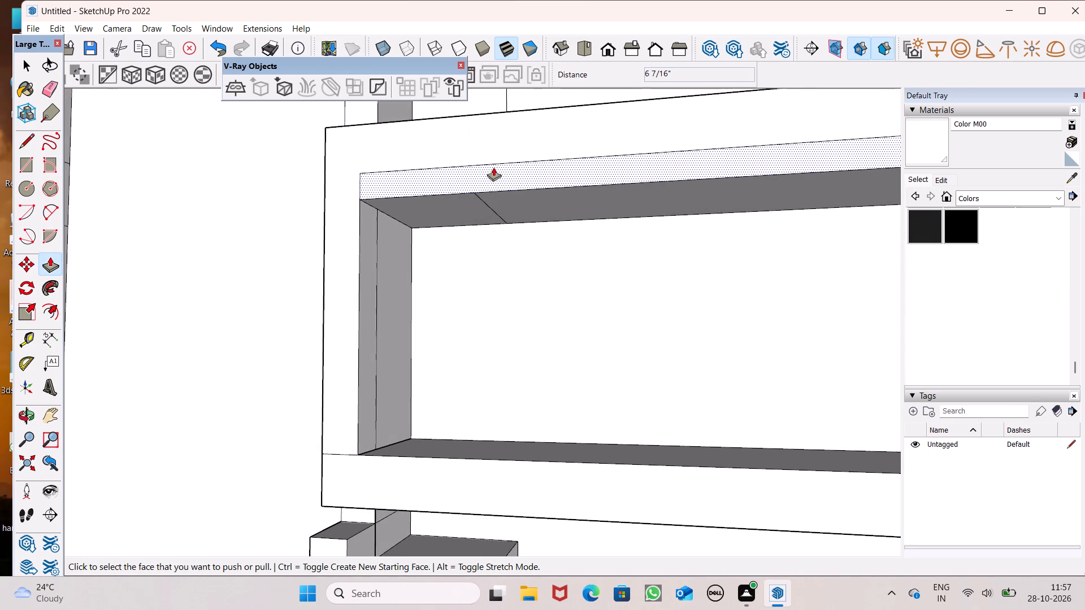
drag(490, 175, 494, 182)
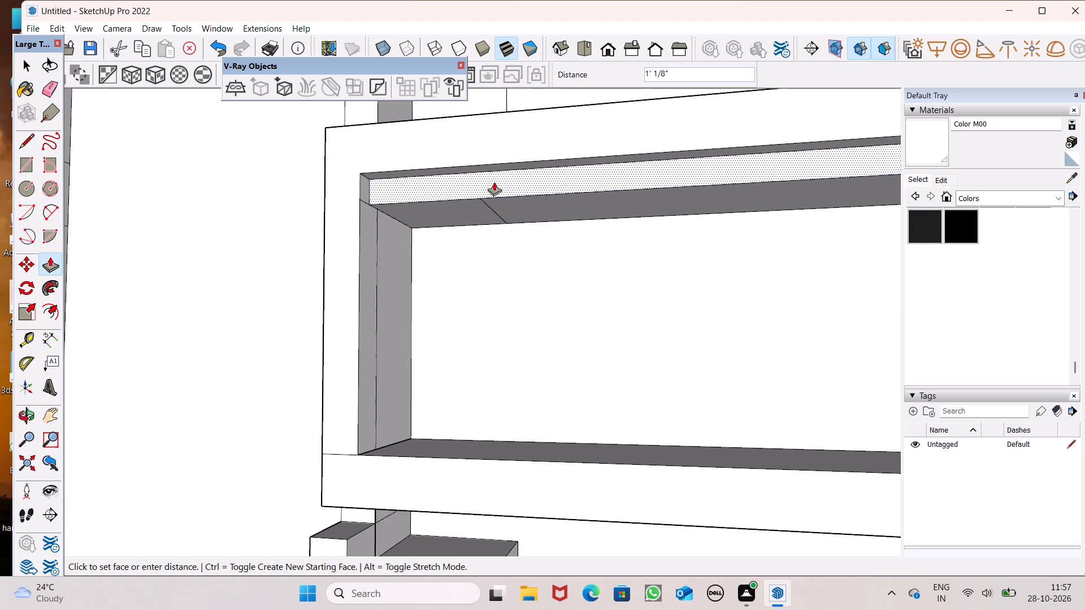
drag(494, 182, 488, 181)
Erase the leftover vertical line on the upright's inner side face and the seam line across the upper ledge's underside.
scroll(454, 157, down, 3)
middle_drag(416, 143, 366, 214)
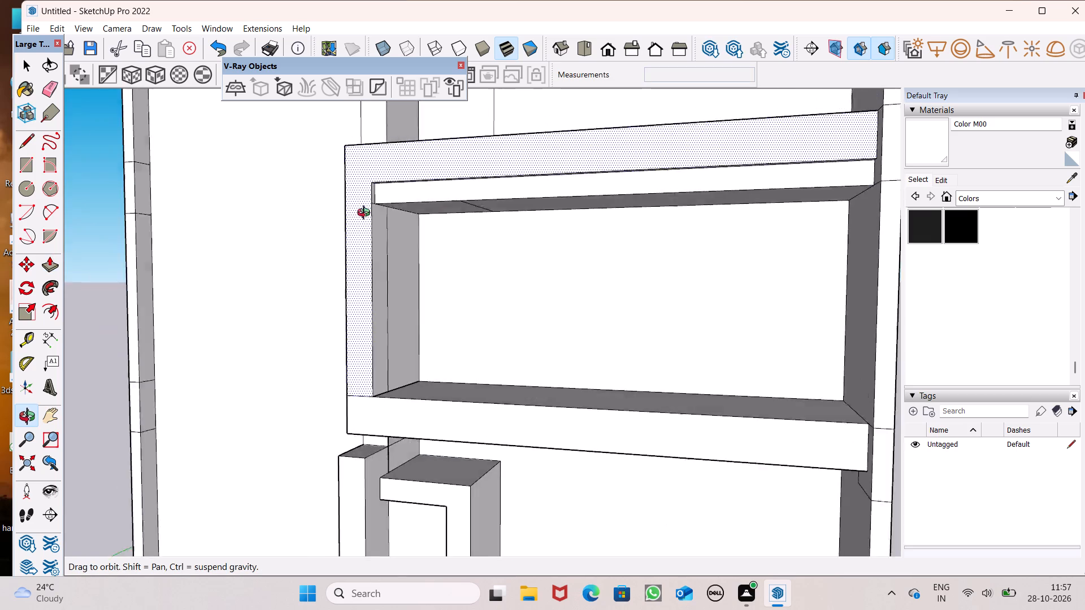
middle_drag(366, 214, 420, 252)
scroll(502, 174, down, 3)
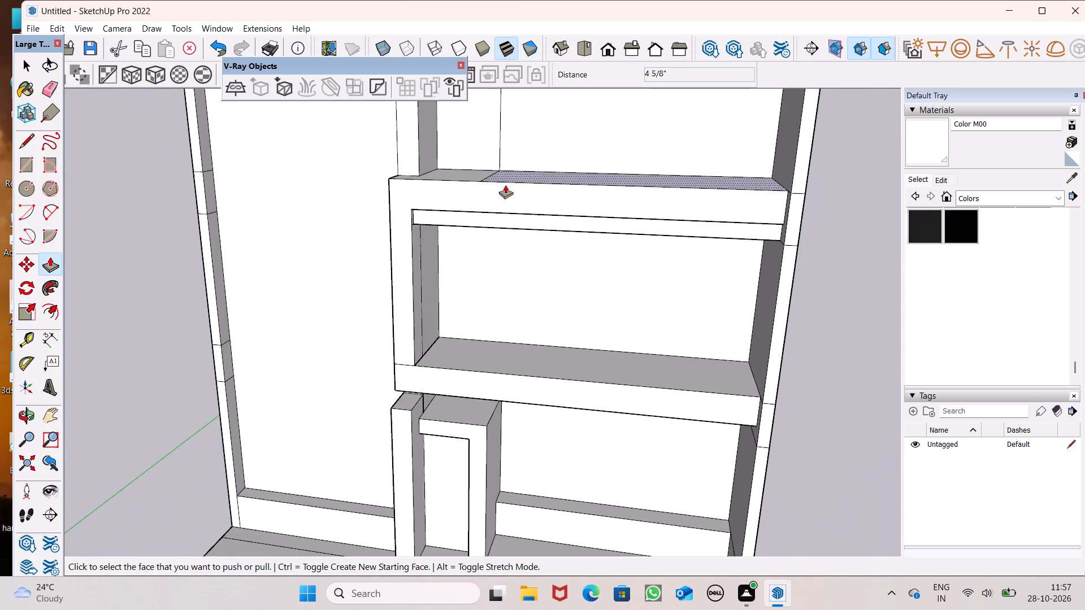
middle_drag(507, 186, 554, 141)
scroll(540, 138, up, 1)
click(40, 88)
middle_drag(160, 165, 36, 81)
scroll(285, 215, up, 7)
scroll(371, 182, up, 3)
drag(413, 205, 411, 206)
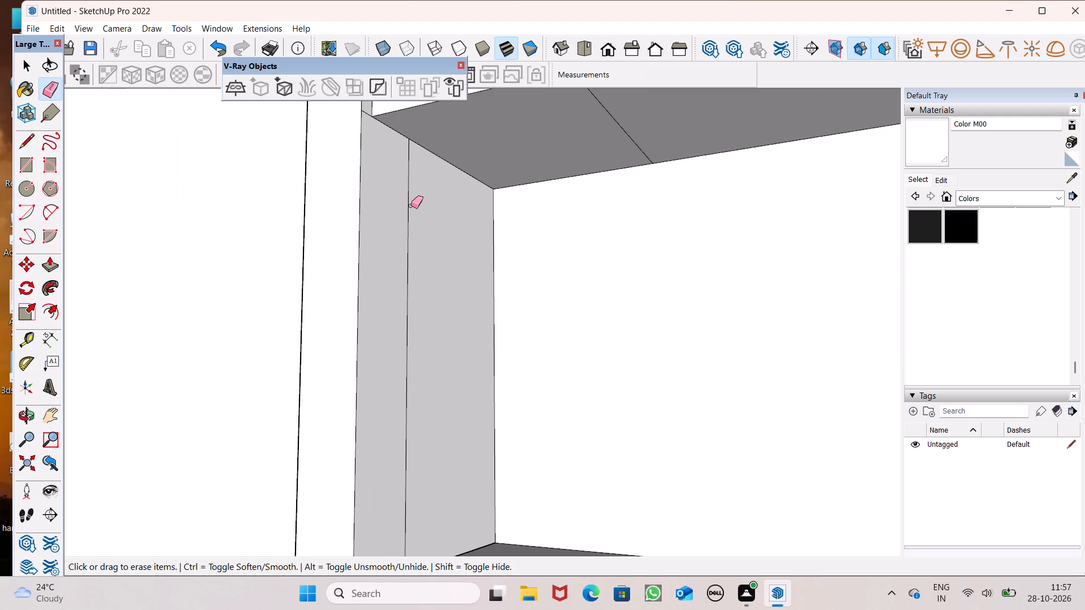
drag(411, 206, 388, 219)
scroll(428, 230, down, 6)
scroll(517, 213, up, 5)
drag(550, 155, 535, 177)
Erase the short leftover edge where the upright's inner side meets the end of the recessed strip.
scroll(535, 178, down, 2)
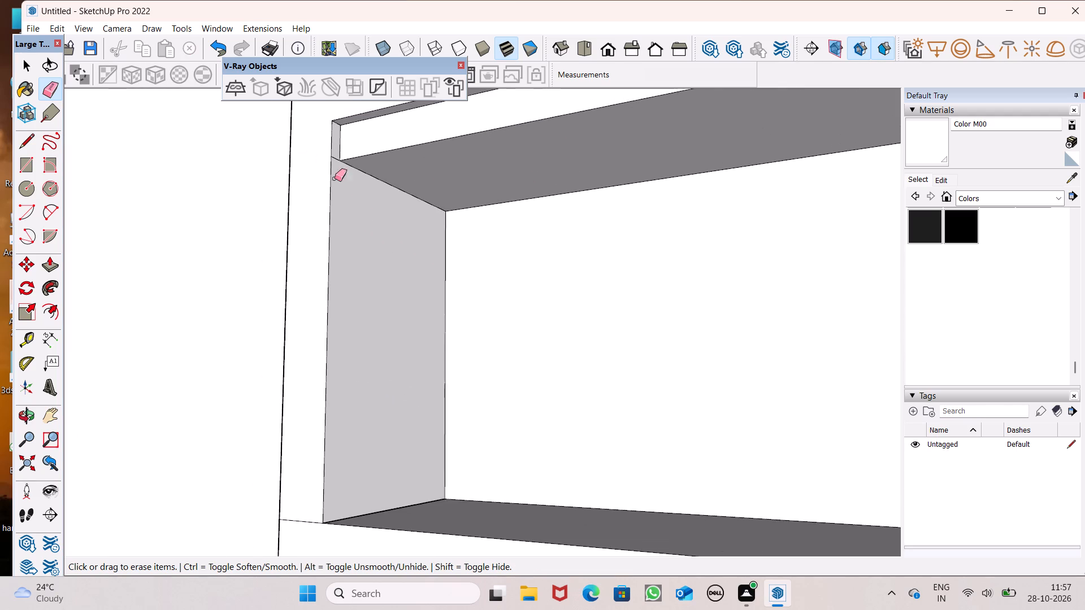
scroll(304, 123, up, 5)
drag(340, 170, 340, 193)
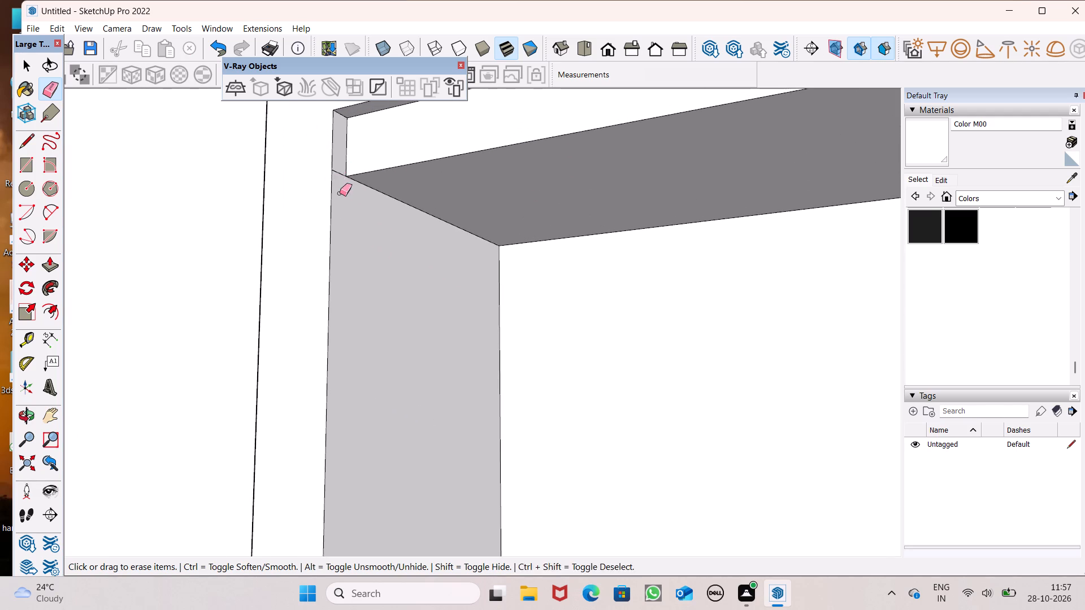
drag(340, 193, 340, 181)
scroll(341, 178, down, 15)
scroll(471, 313, down, 3)
middle_drag(492, 333, 594, 446)
scroll(596, 446, up, 1)
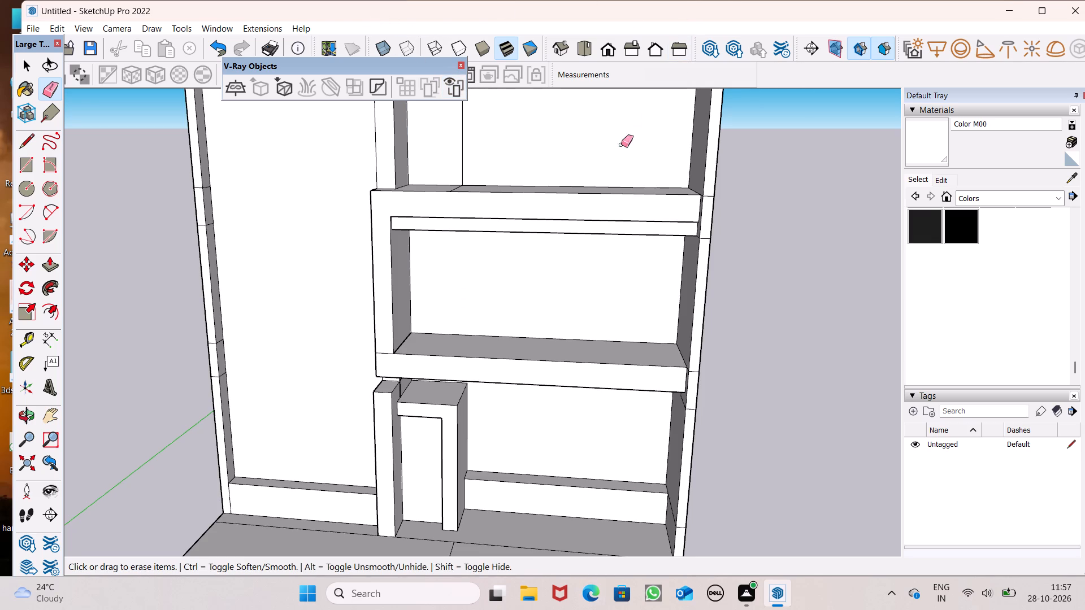
Examine the ledges, the upright and the door surround from several angles for leftover lines.
scroll(520, 312, down, 3)
middle_drag(520, 341, 301, 365)
scroll(395, 332, up, 7)
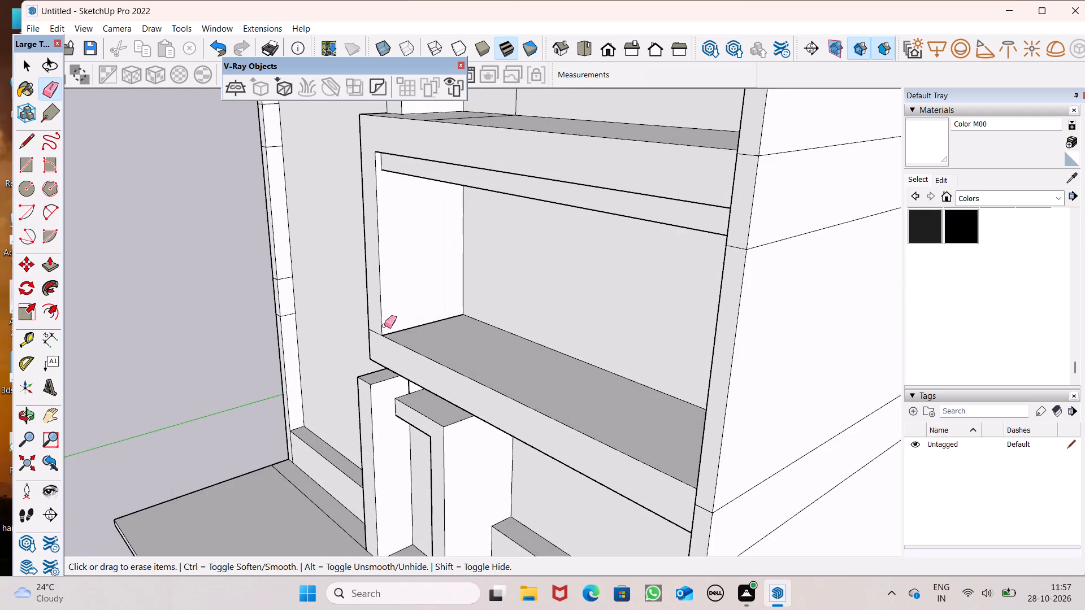
scroll(442, 332, down, 4)
middle_drag(418, 338, 607, 358)
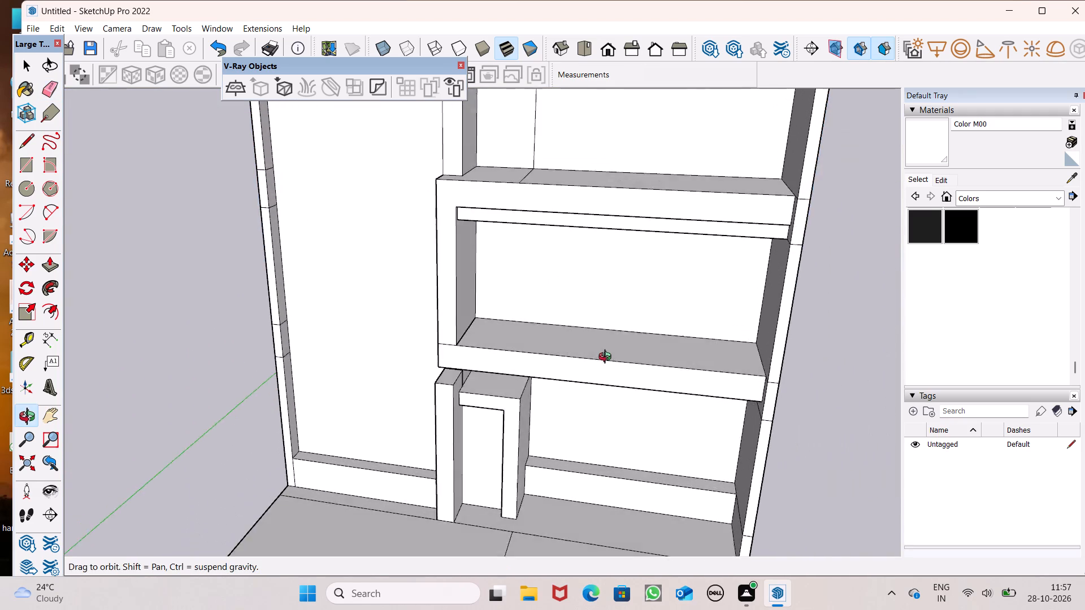
middle_drag(607, 358, 601, 397)
scroll(556, 373, up, 2)
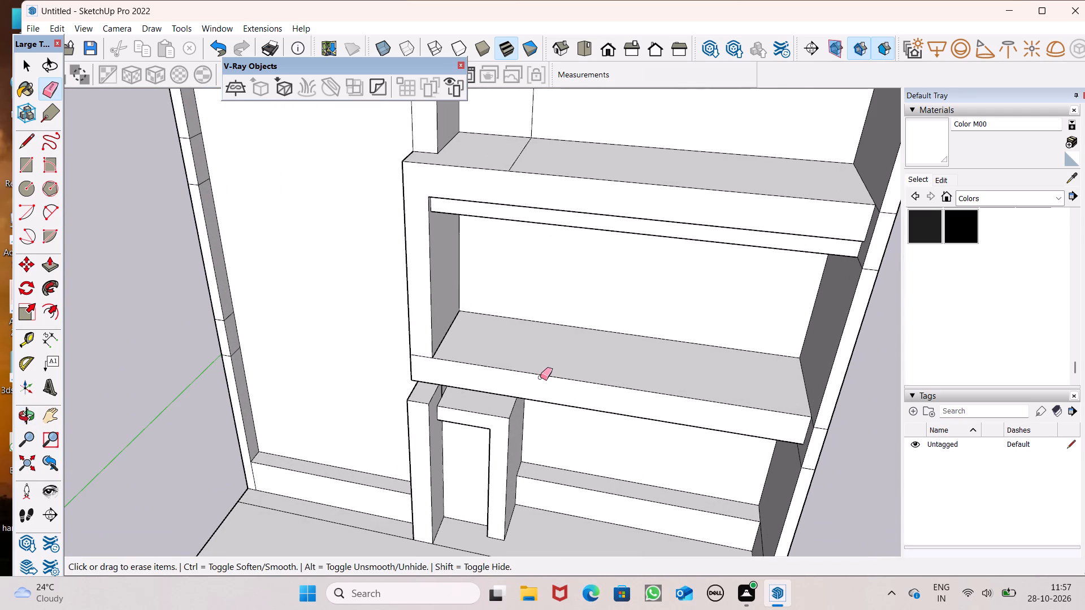
scroll(540, 377, down, 5)
middle_drag(484, 425, 622, 256)
scroll(571, 308, up, 1)
scroll(575, 314, down, 2)
Erase the leftover outline beneath the lower ledge's end and the line beside its top edge on the side wall's inner face.
middle_drag(590, 339, 769, 354)
scroll(654, 375, up, 4)
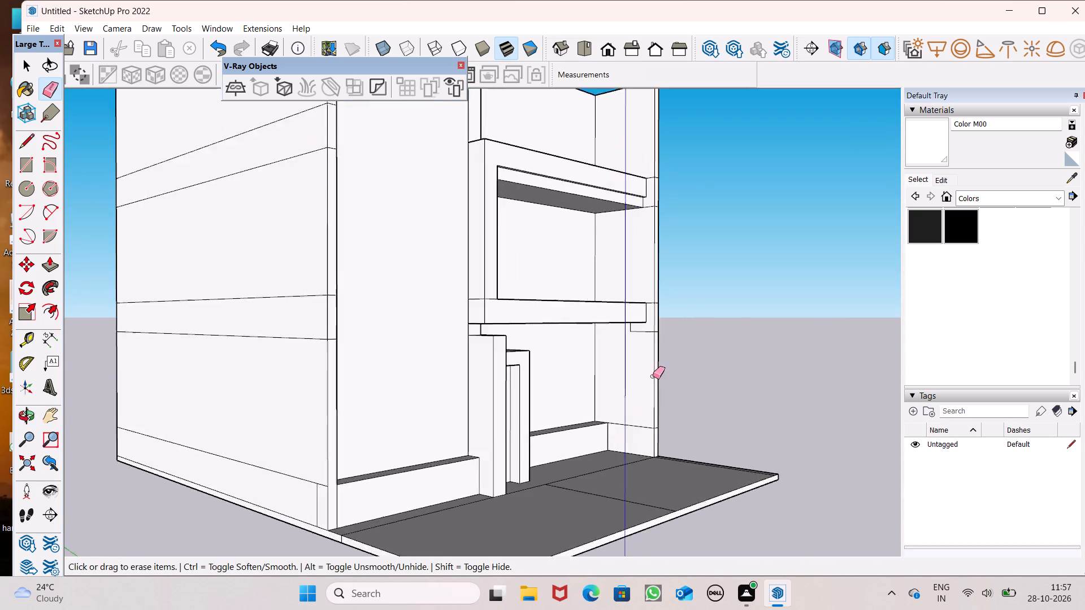
scroll(653, 376, up, 4)
scroll(651, 326, up, 12)
drag(559, 254, 557, 256)
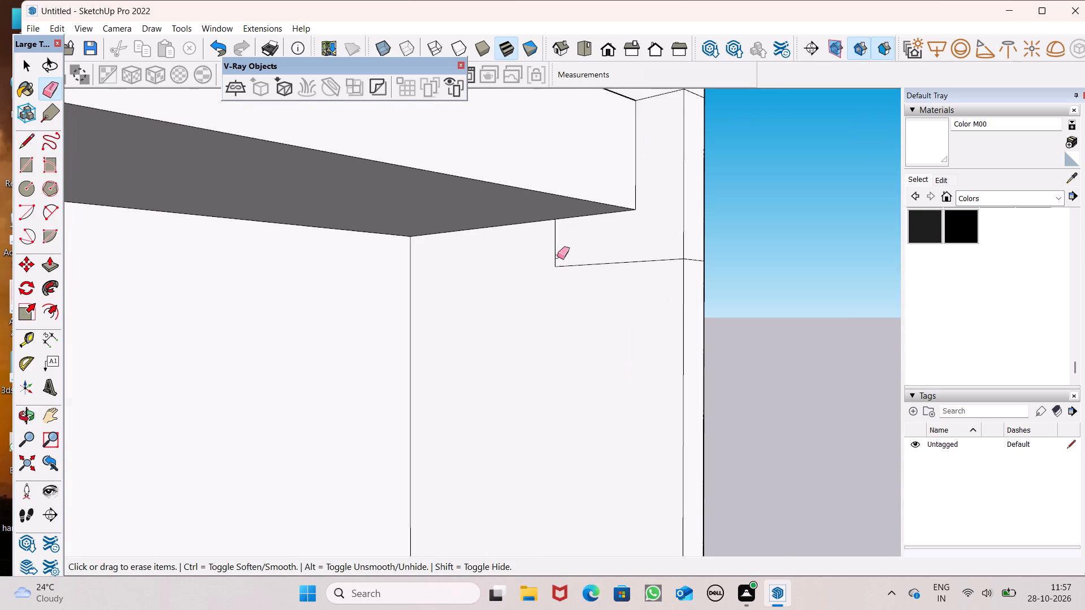
drag(557, 256, 590, 275)
drag(554, 254, 562, 255)
scroll(637, 337, down, 7)
scroll(661, 280, up, 5)
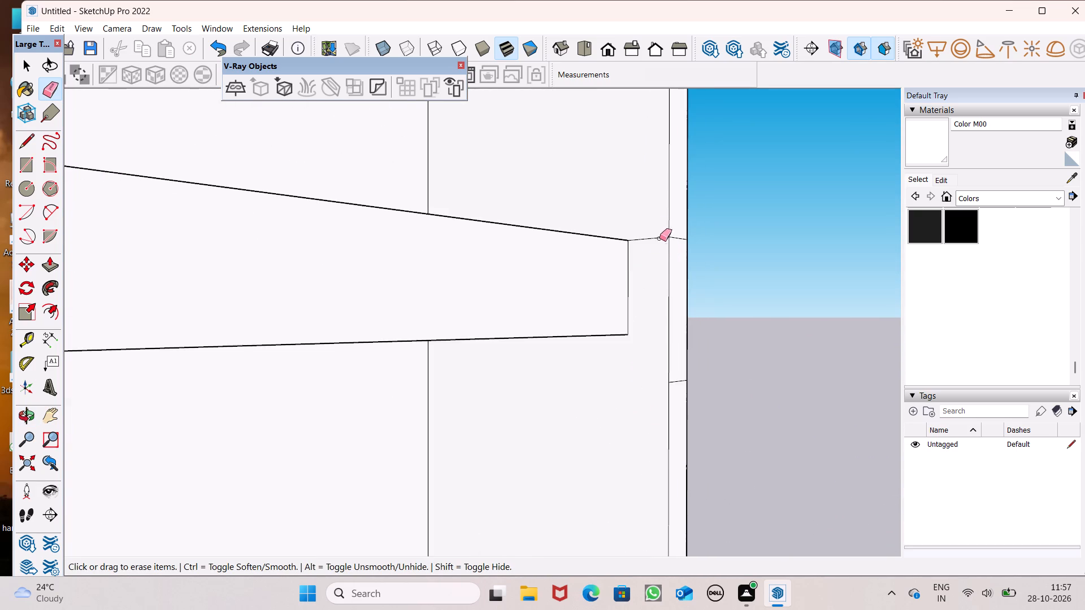
drag(656, 228, 654, 265)
Erase the two leftover lines running from the upper ledge's top and underside to the side wall's front edge.
scroll(631, 338, down, 8)
scroll(597, 371, down, 6)
scroll(611, 197, up, 10)
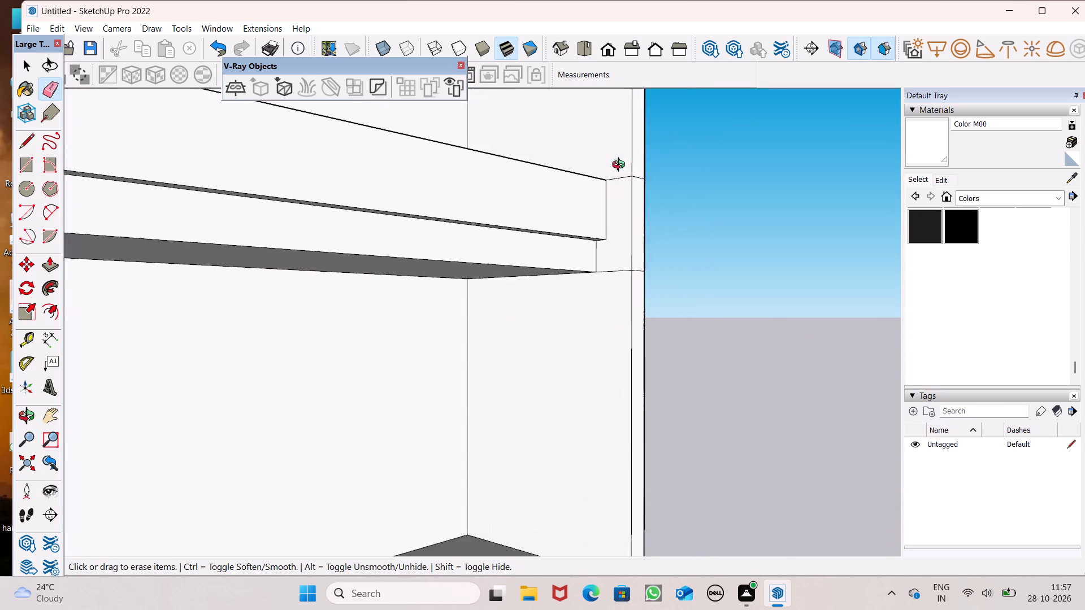
middle_click(621, 166)
scroll(621, 166, up, 2)
drag(619, 177, 619, 197)
drag(603, 274, 601, 316)
Inspect the ends of both ledges against the side wall, and the facade as a whole.
middle_drag(648, 260, 539, 300)
scroll(539, 295, up, 1)
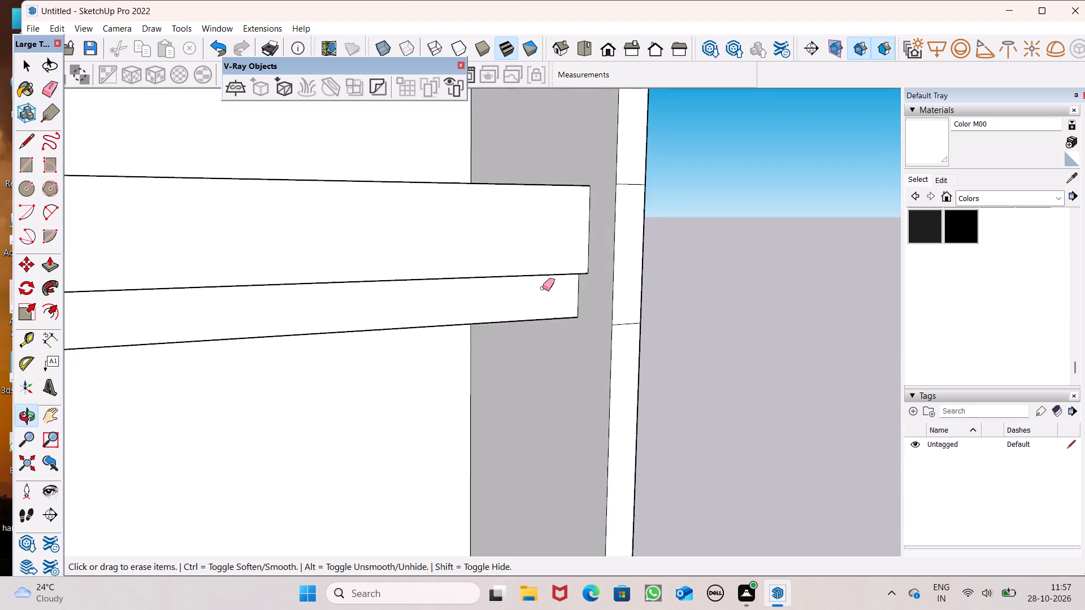
scroll(542, 288, up, 3)
scroll(636, 202, down, 7)
scroll(645, 266, down, 3)
middle_drag(622, 357, 656, 295)
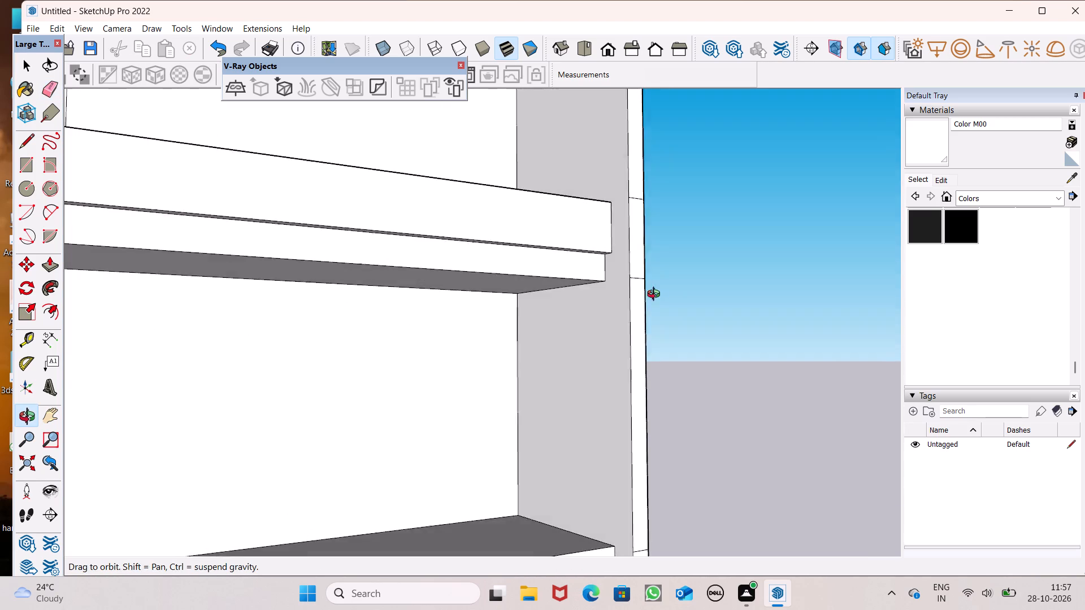
middle_drag(656, 295, 587, 401)
scroll(638, 354, down, 6)
middle_drag(747, 373, 667, 372)
scroll(744, 261, down, 5)
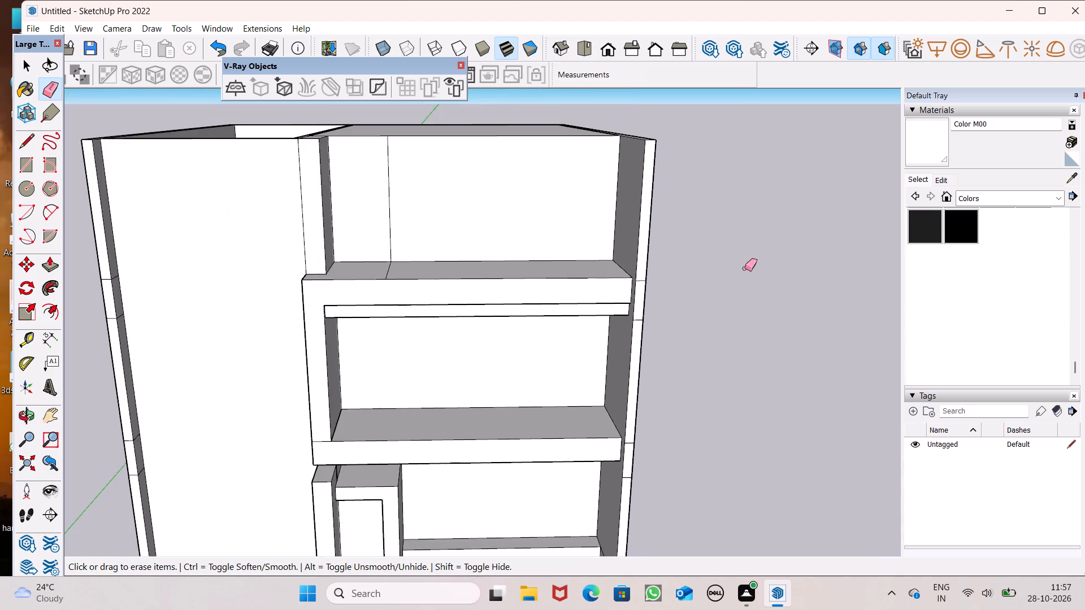
scroll(756, 287, down, 2)
middle_drag(776, 291, 650, 300)
scroll(674, 285, down, 8)
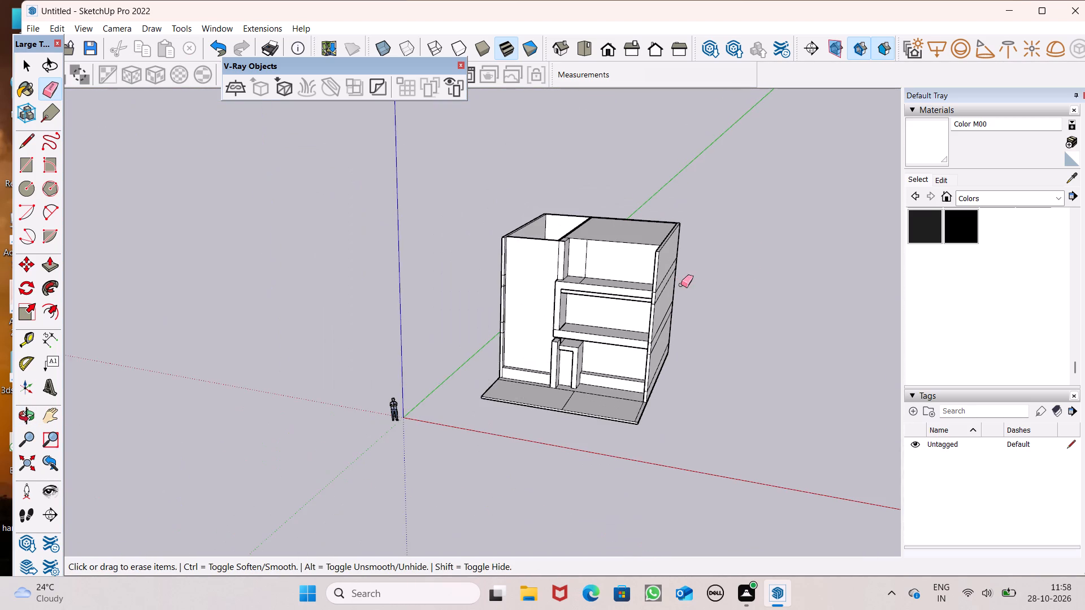
scroll(710, 308, down, 4)
scroll(722, 346, up, 5)
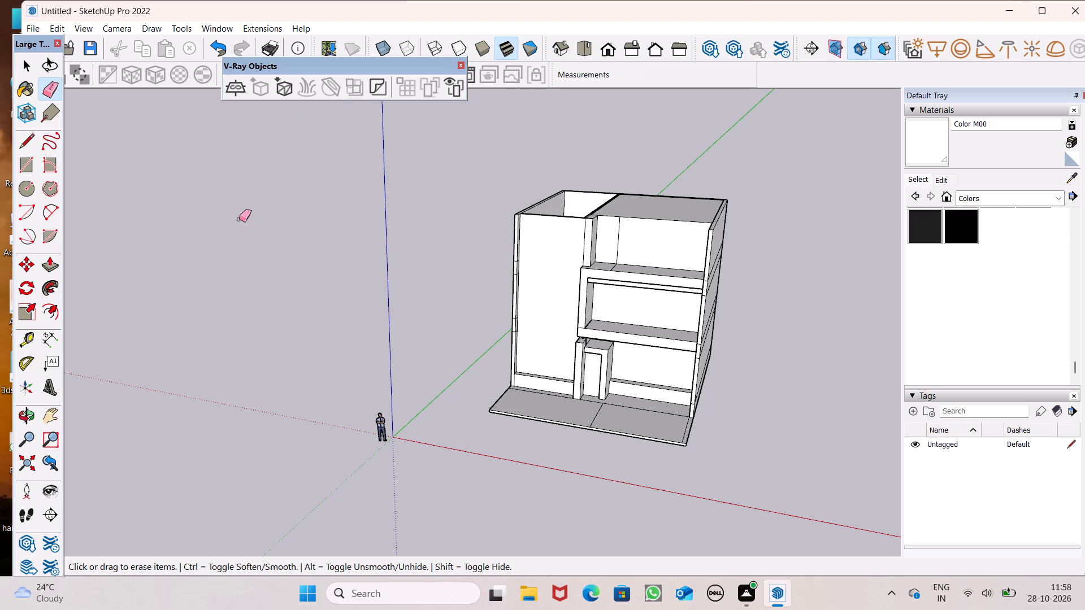
Examine the whole building from the front, both sides and above to review the facade's overall form.
scroll(427, 198, down, 2)
middle_drag(518, 277, 616, 199)
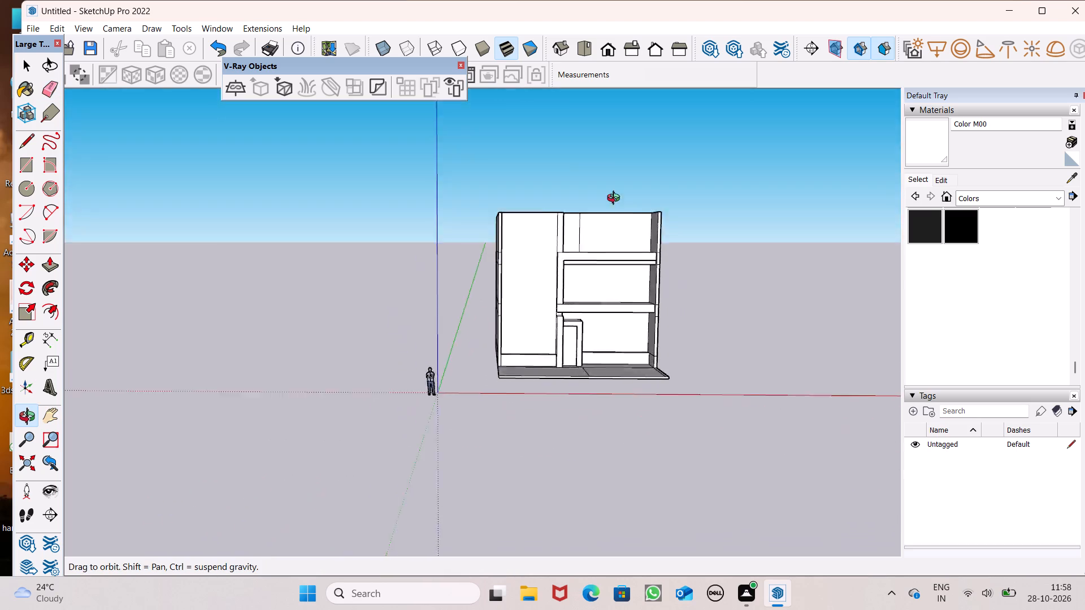
middle_drag(616, 199, 561, 309)
scroll(531, 296, down, 1)
middle_drag(530, 308, 511, 319)
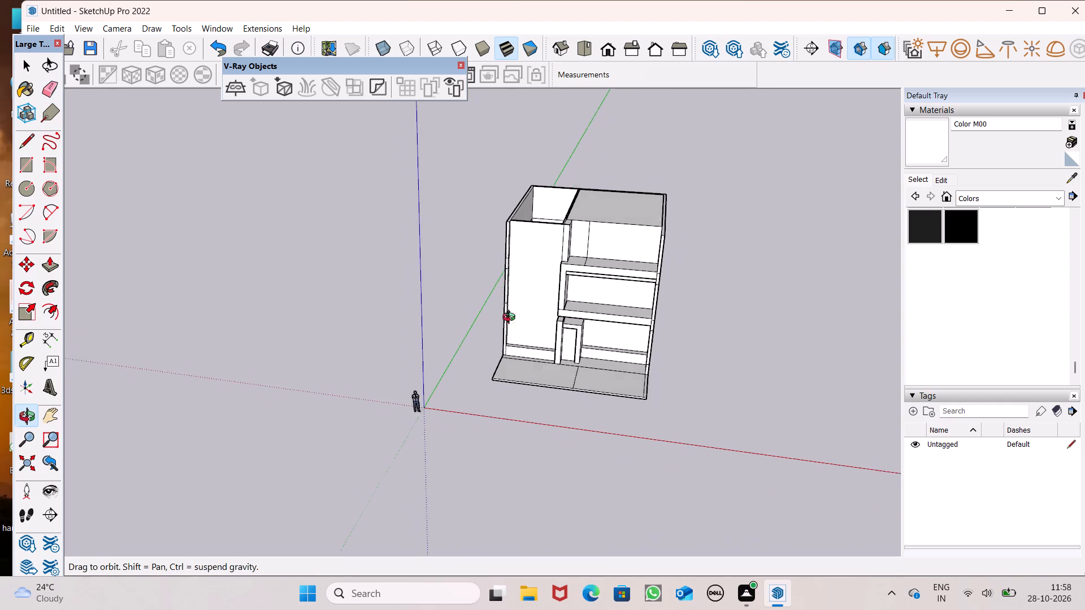
middle_drag(511, 319, 780, 277)
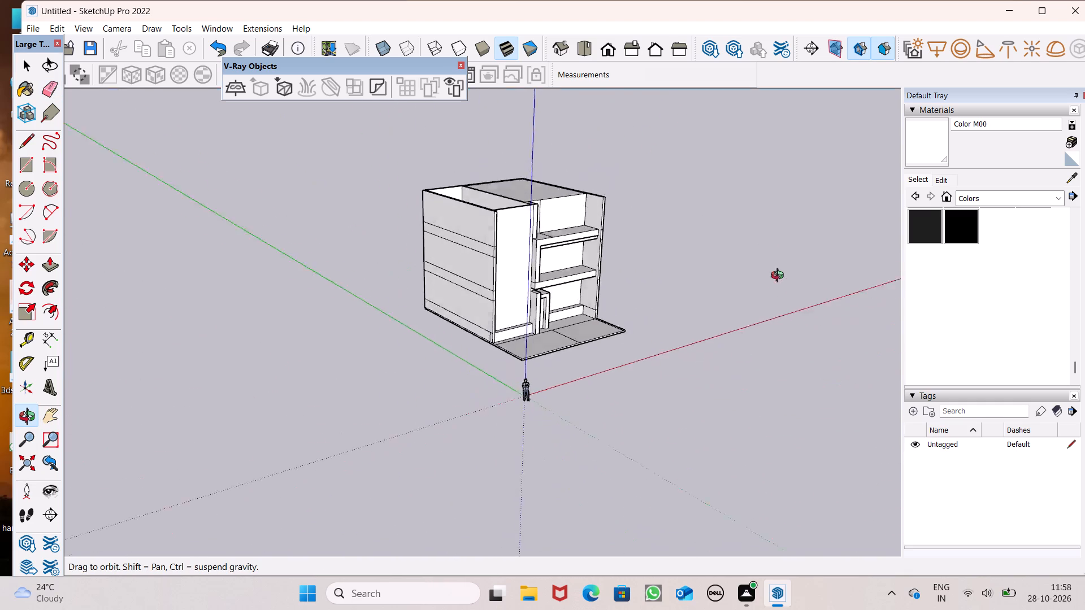
middle_drag(780, 277, 748, 231)
scroll(676, 293, up, 7)
scroll(606, 302, up, 8)
scroll(525, 320, down, 5)
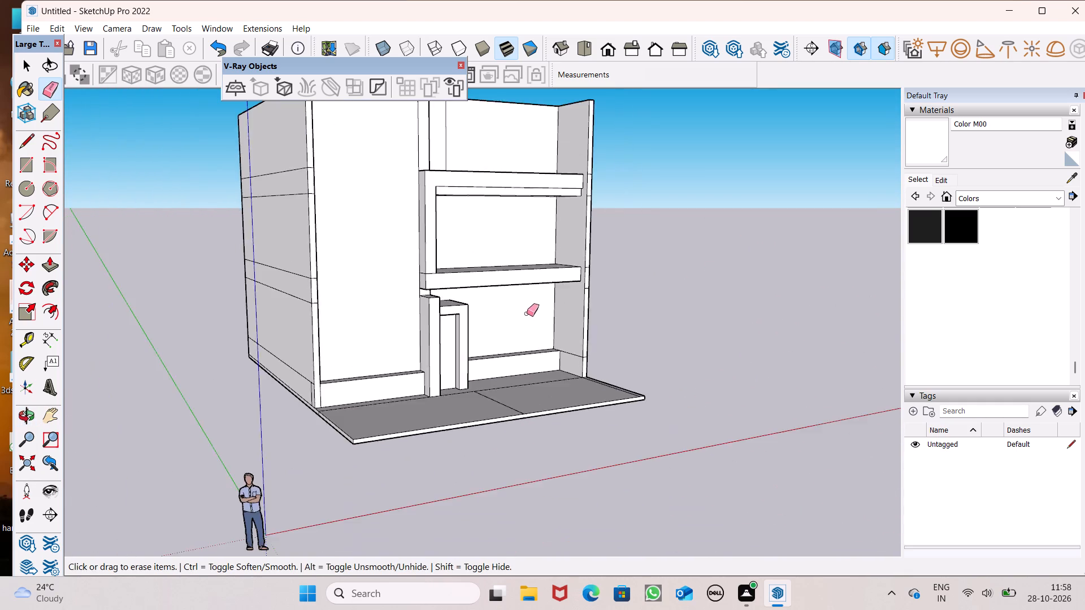
middle_drag(518, 307, 508, 306)
scroll(508, 306, up, 1)
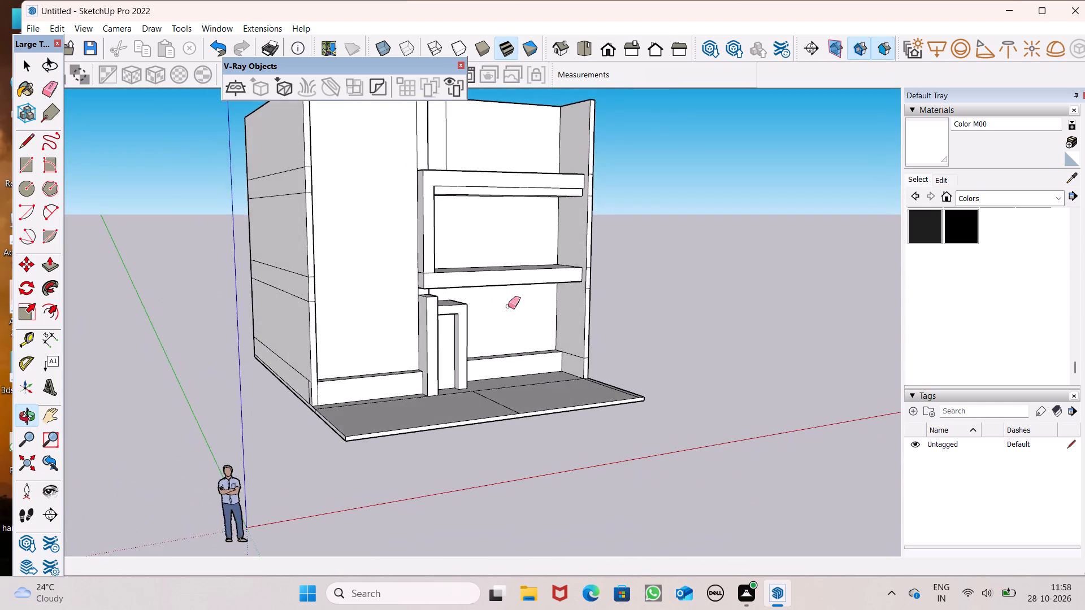
scroll(488, 325, up, 5)
scroll(478, 323, down, 3)
middle_drag(458, 325, 157, 282)
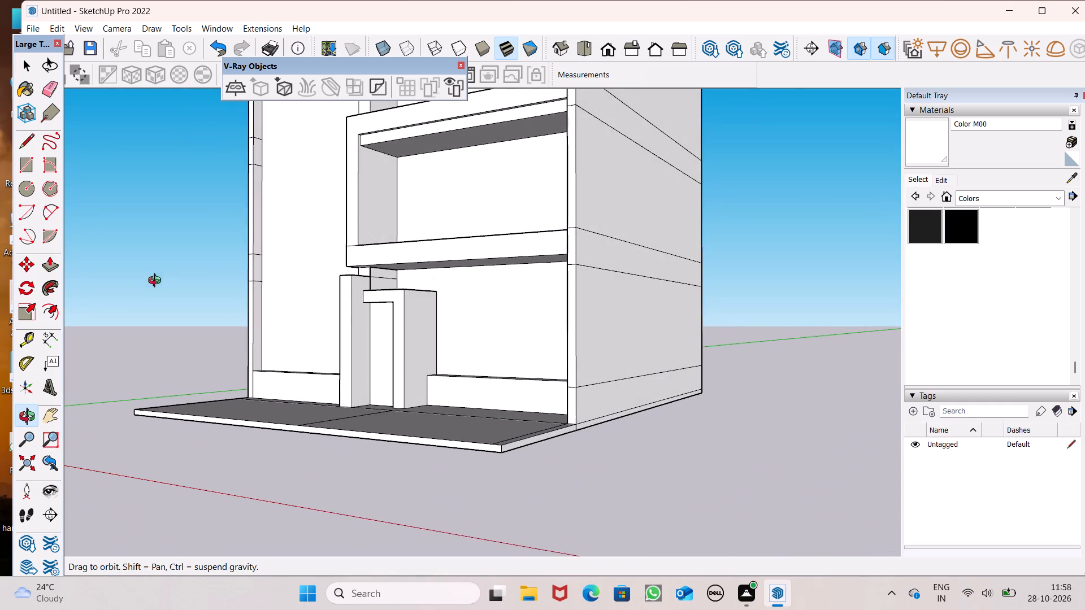
middle_drag(157, 282, 157, 282)
scroll(319, 212, down, 2)
scroll(415, 215, down, 6)
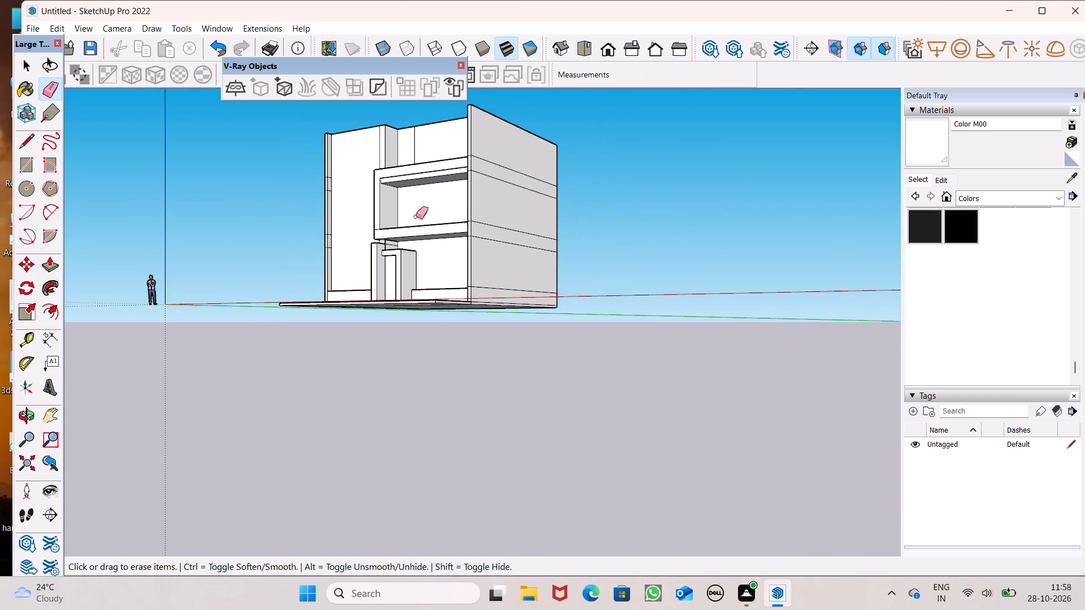
middle_drag(422, 223, 518, 242)
scroll(518, 242, up, 1)
scroll(493, 236, down, 3)
middle_drag(423, 238, 667, 307)
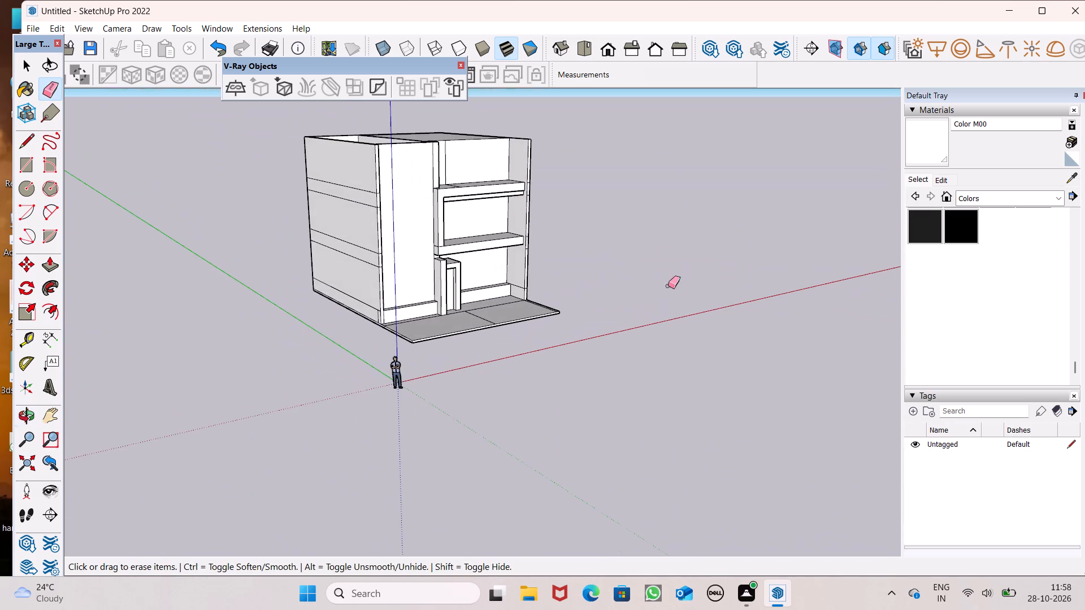
scroll(602, 245, down, 1)
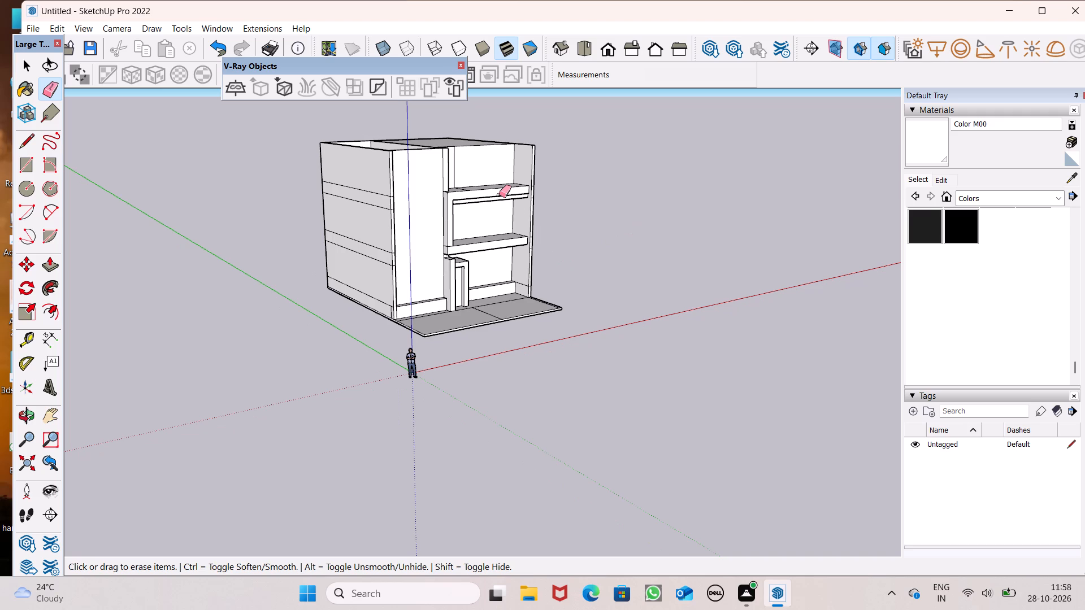
scroll(459, 103, down, 1)
middle_drag(478, 221, 323, 351)
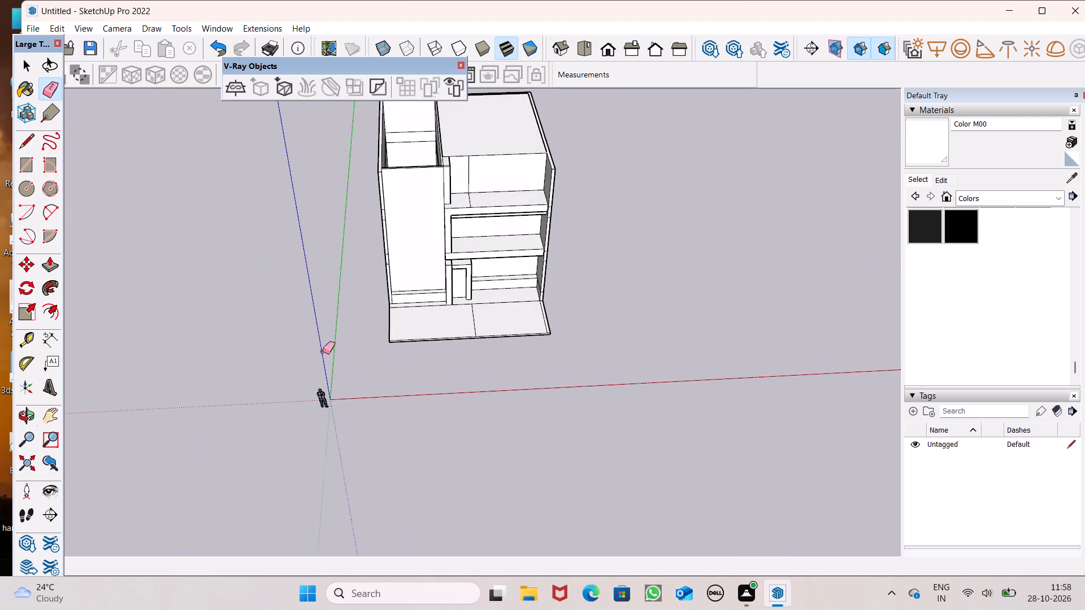
middle_drag(323, 351, 325, 352)
scroll(385, 229, up, 2)
scroll(452, 225, up, 4)
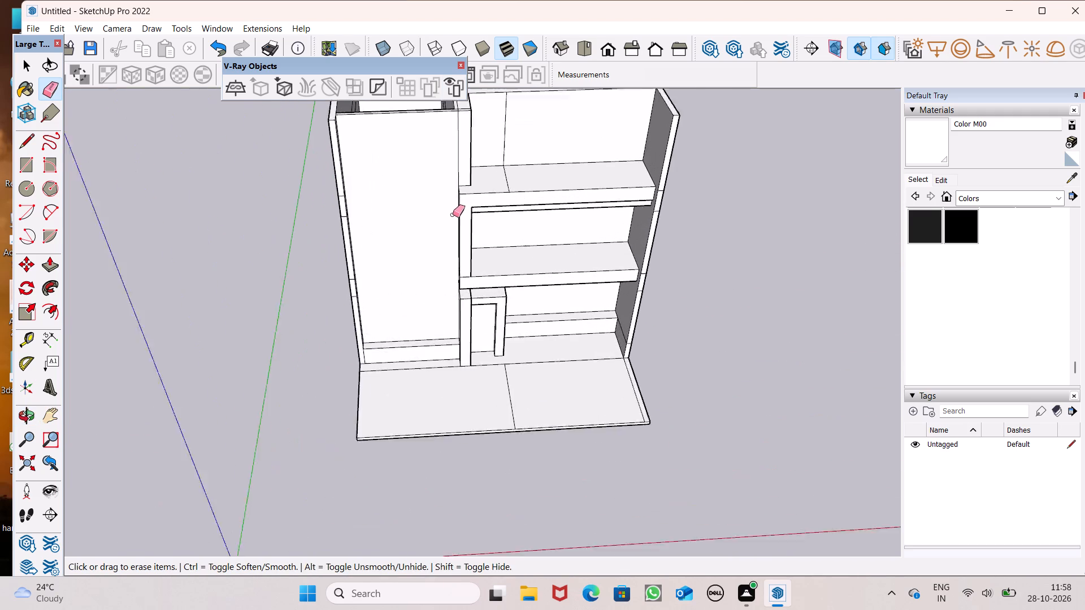
scroll(453, 215, up, 2)
scroll(544, 166, down, 6)
middle_drag(539, 159, 766, 85)
scroll(531, 176, down, 1)
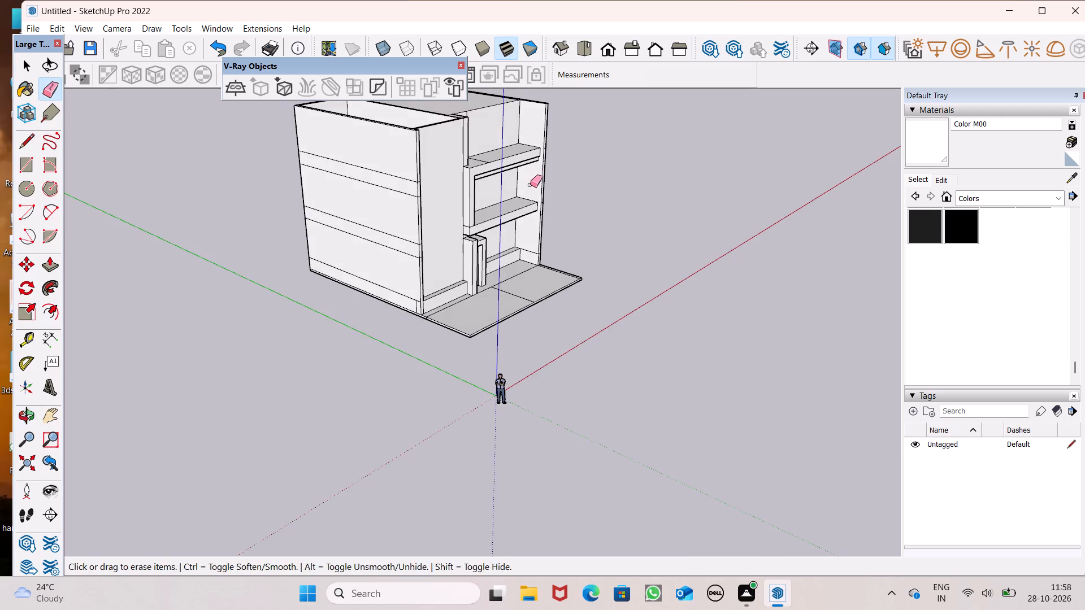
middle_drag(530, 185, 399, 113)
Erase the seam lines between the upright and the lower ledge on the frame's front face and outer side face.
scroll(399, 113, up, 1)
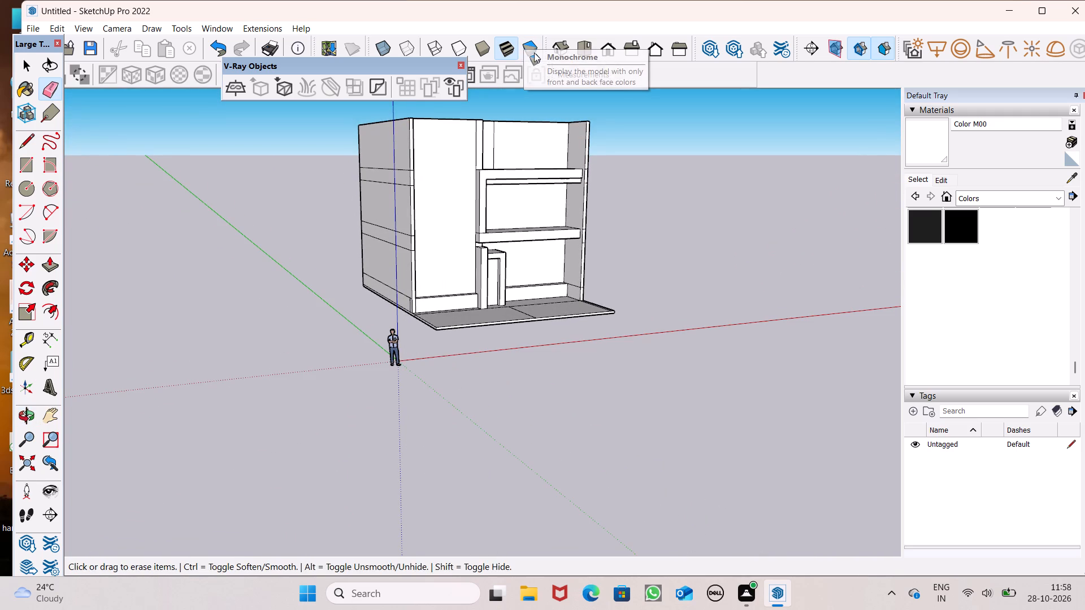
scroll(526, 77, up, 12)
scroll(442, 309, up, 6)
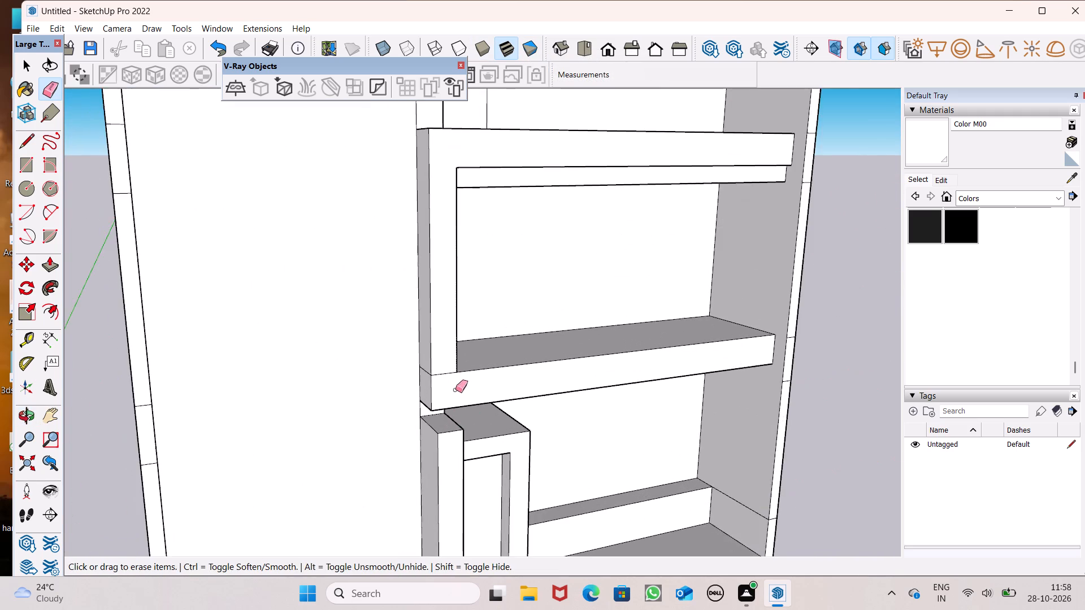
scroll(466, 376, up, 5)
click(433, 374)
middle_drag(415, 378, 445, 363)
scroll(437, 371, up, 1)
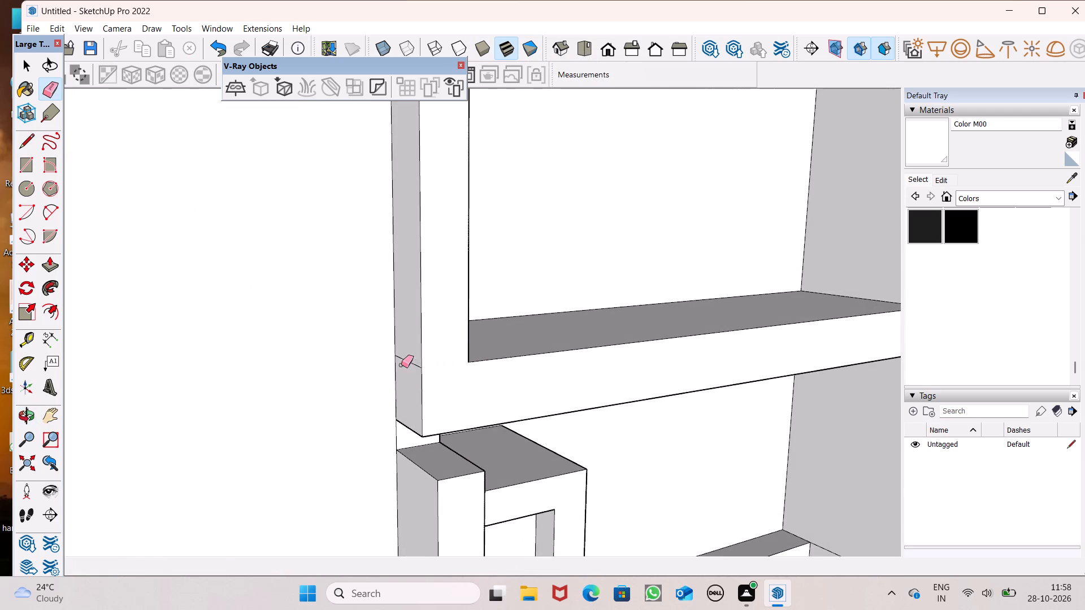
drag(403, 358, 402, 367)
Erase the short seam line across the upper ledge's top surface.
scroll(429, 304, down, 6)
middle_drag(498, 362, 406, 357)
scroll(542, 335, down, 3)
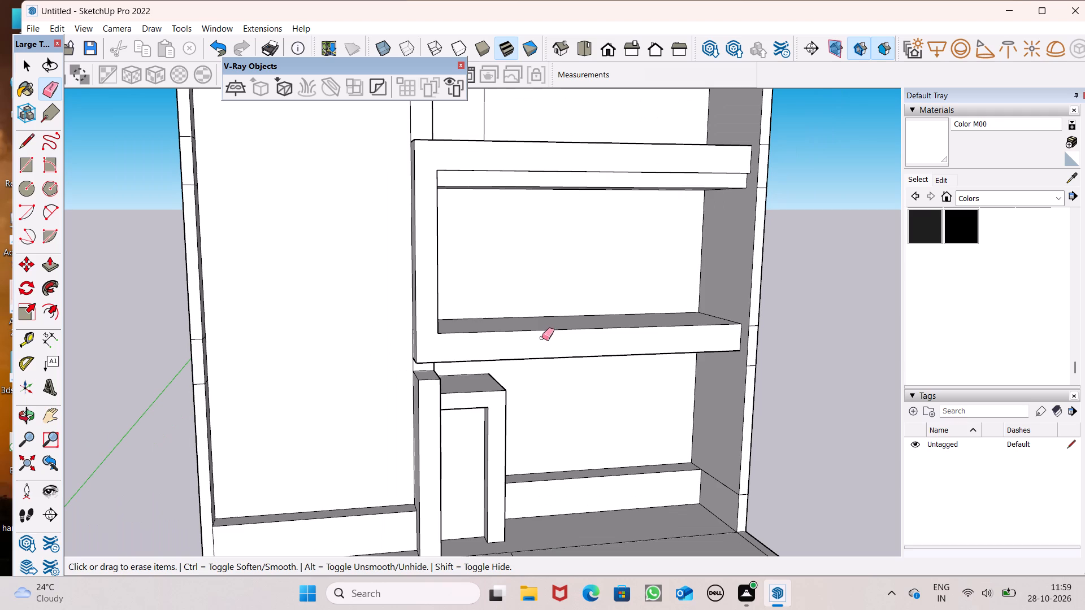
scroll(549, 319, down, 4)
middle_drag(556, 320, 530, 419)
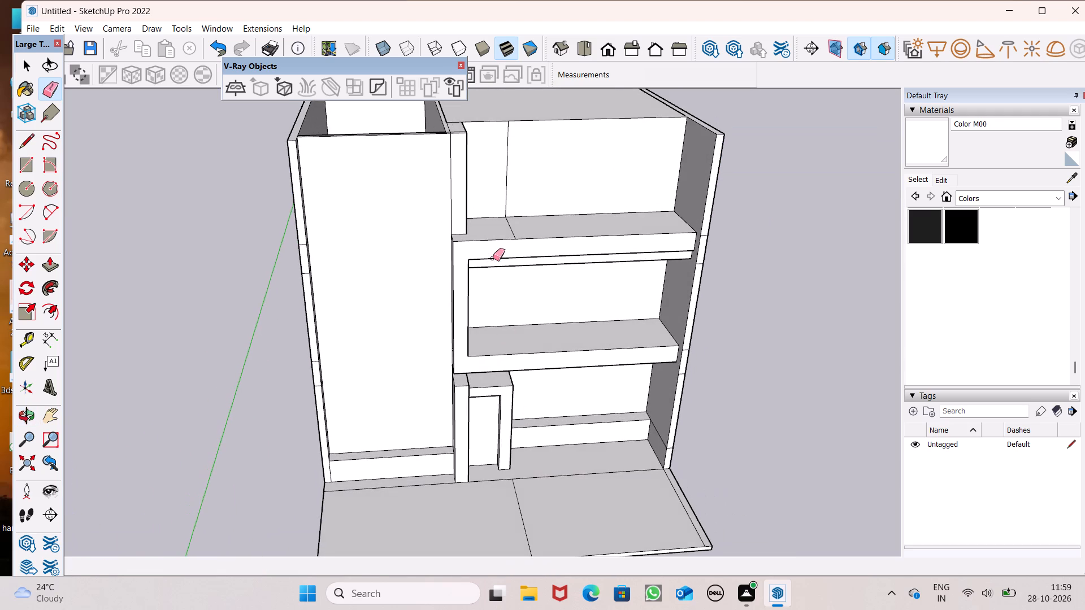
scroll(494, 257, down, 3)
scroll(501, 225, up, 3)
drag(503, 245, 514, 242)
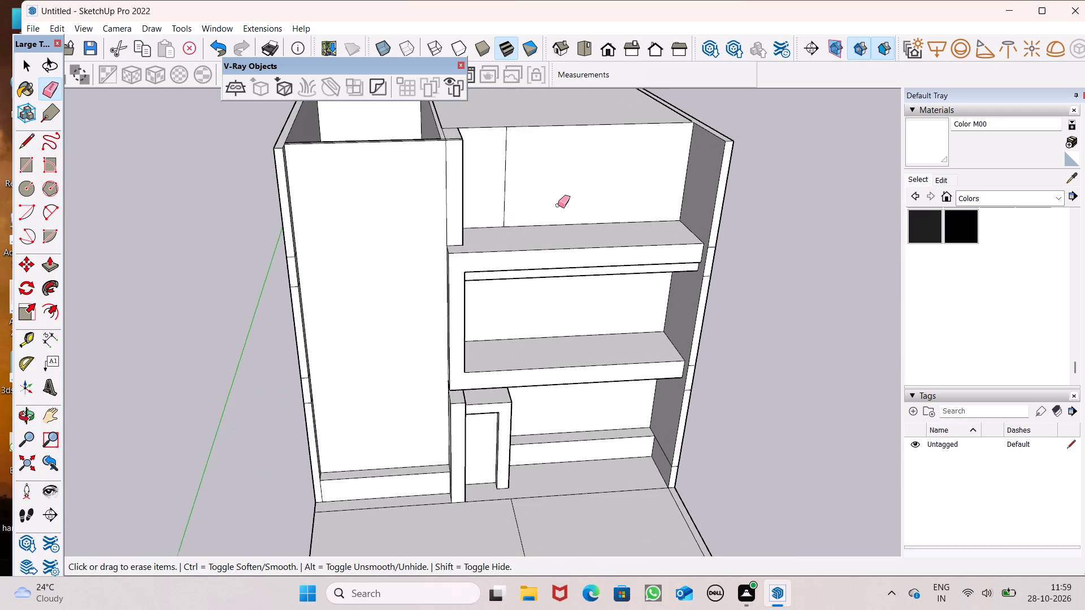
Review the cleaned-up frame and the whole facade from the front and the side.
scroll(558, 205, down, 4)
middle_drag(578, 243, 495, 185)
scroll(496, 185, down, 2)
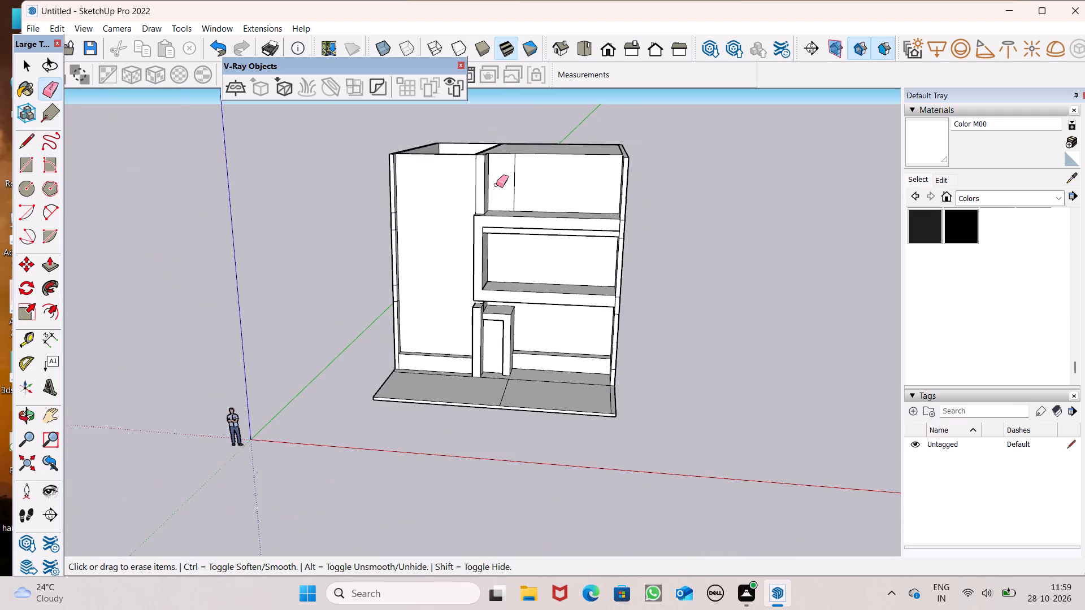
middle_drag(483, 251, 560, 201)
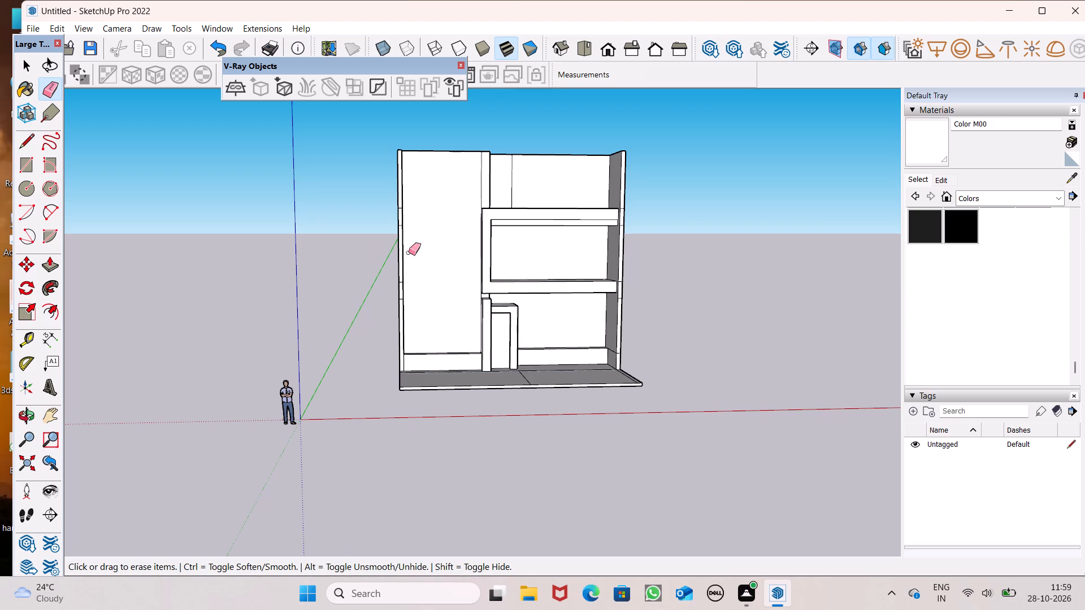
scroll(427, 251, down, 3)
middle_drag(455, 256, 646, 385)
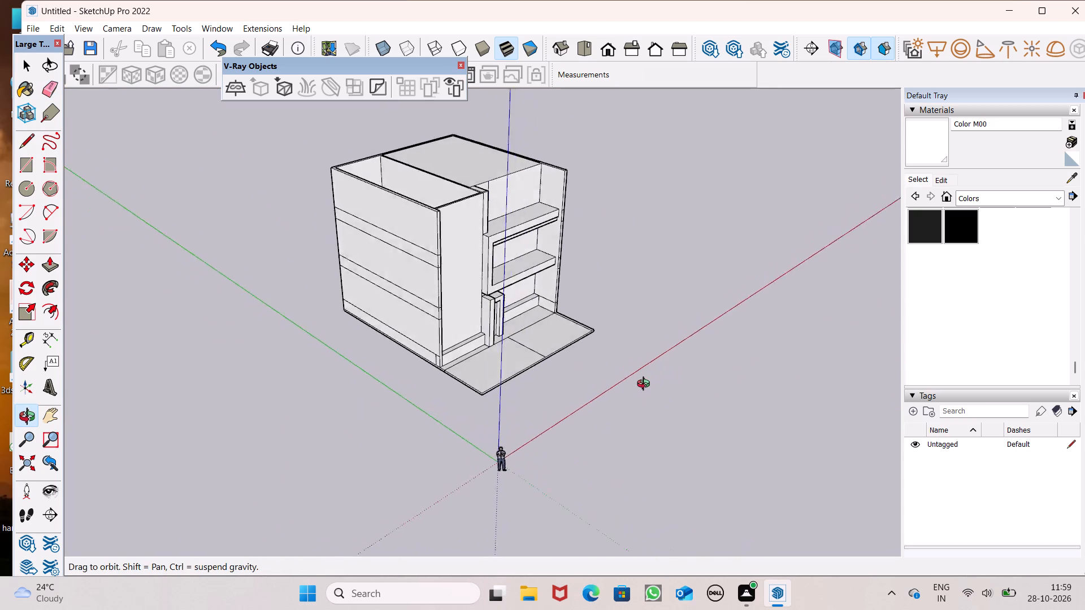
middle_drag(646, 385, 563, 348)
scroll(537, 294, up, 6)
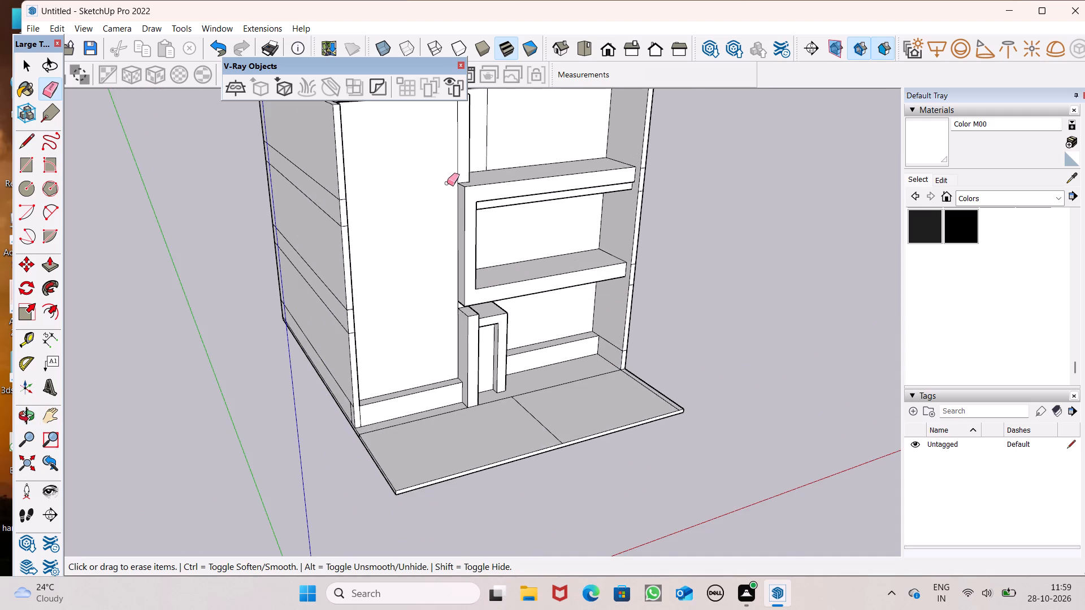
scroll(447, 183, up, 5)
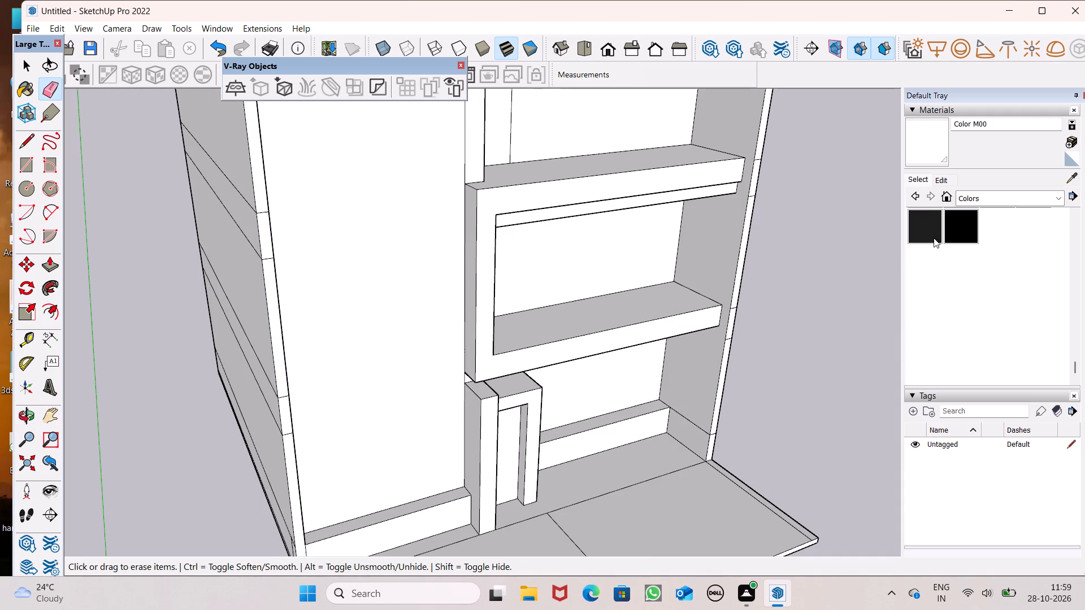
Paint the upper ledge's top, the frame's front face and the upright's outer side with dark grey Color M07.
scroll(934, 240, up, 2)
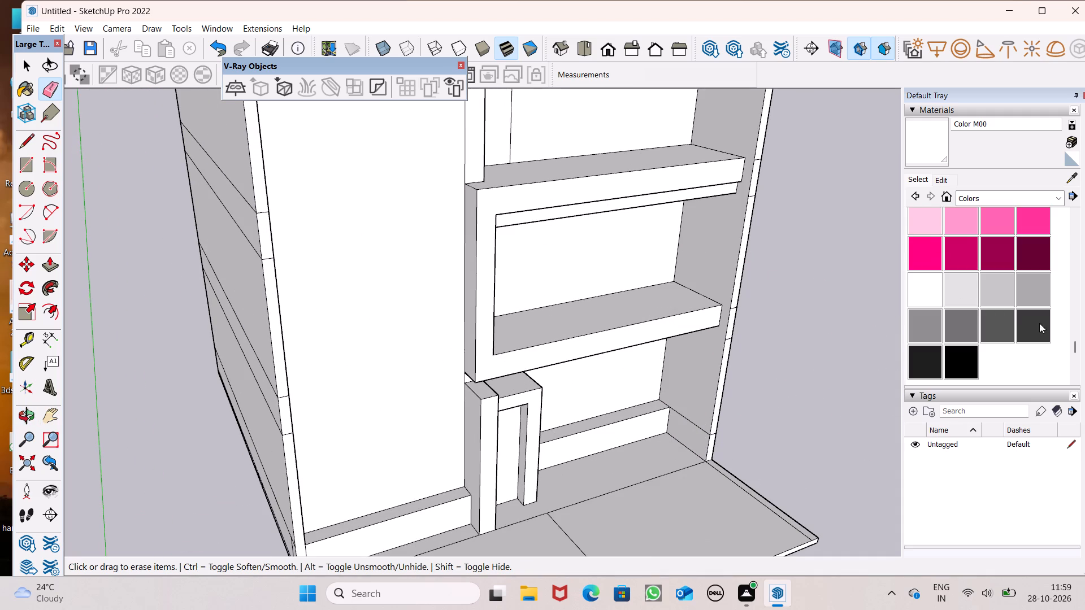
drag(1034, 325, 1026, 324)
scroll(505, 222, up, 5)
click(513, 152)
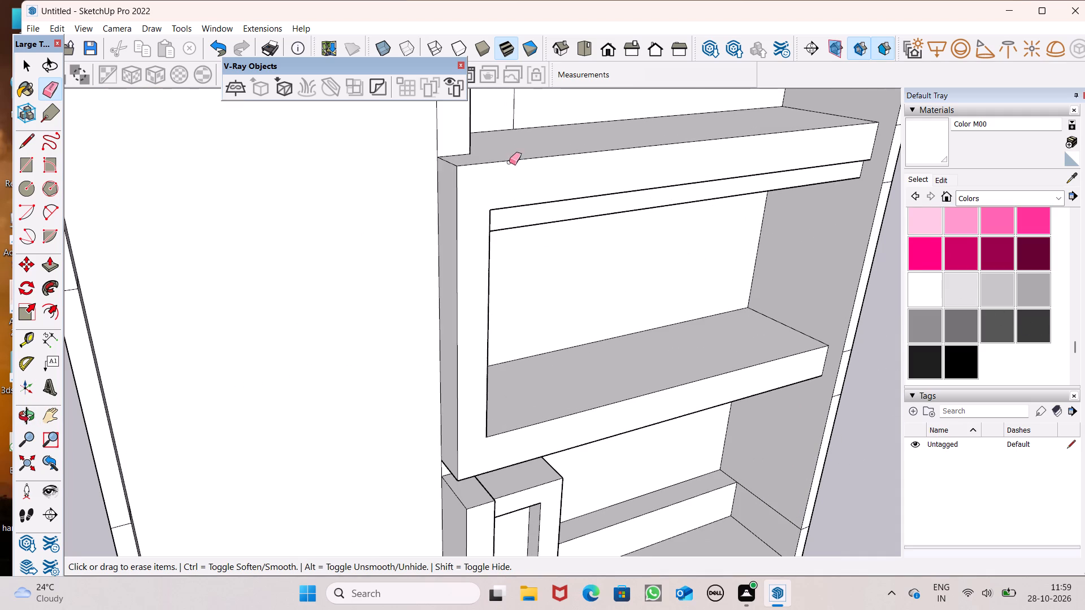
click(500, 180)
click(1030, 326)
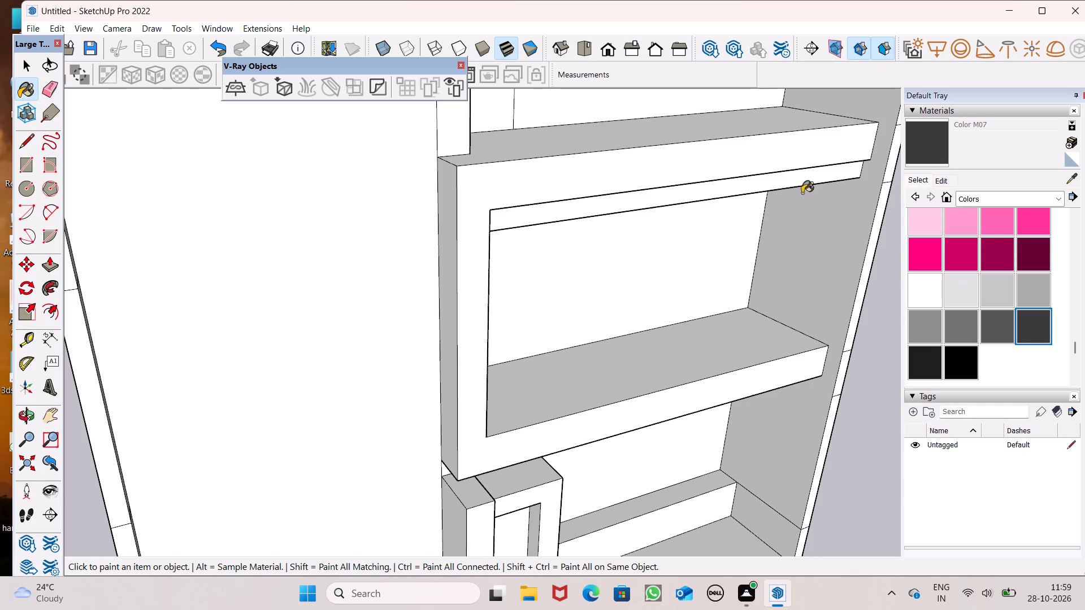
click(663, 125)
click(669, 147)
scroll(473, 127, down, 2)
middle_drag(475, 199, 502, 171)
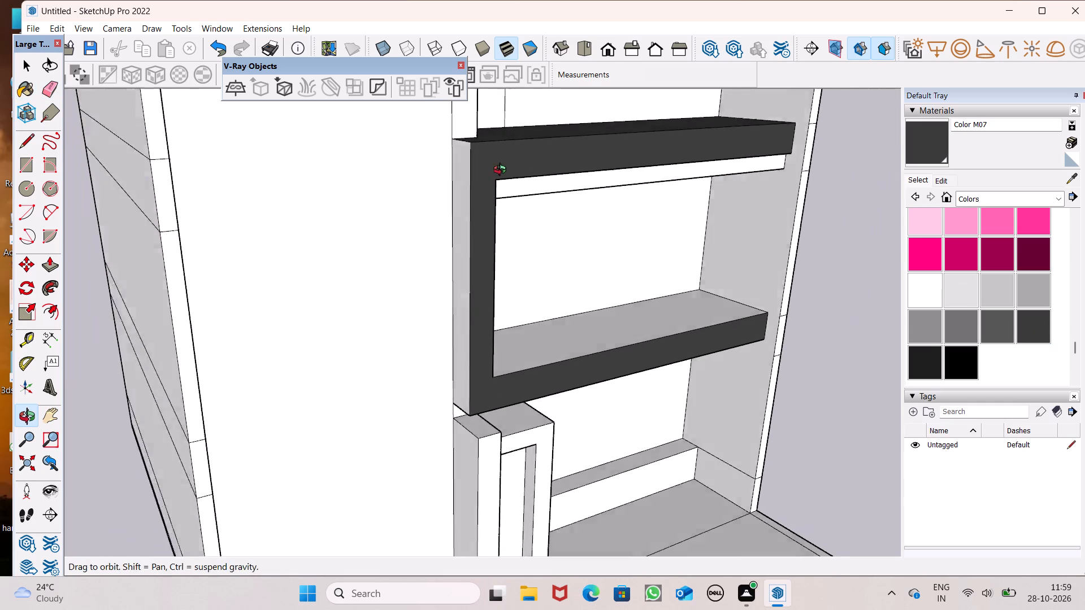
middle_drag(502, 171, 511, 163)
click(473, 177)
Paint the undersides of the upper and lower ledges with Color M07.
scroll(452, 136, down, 4)
middle_drag(493, 208, 222, 209)
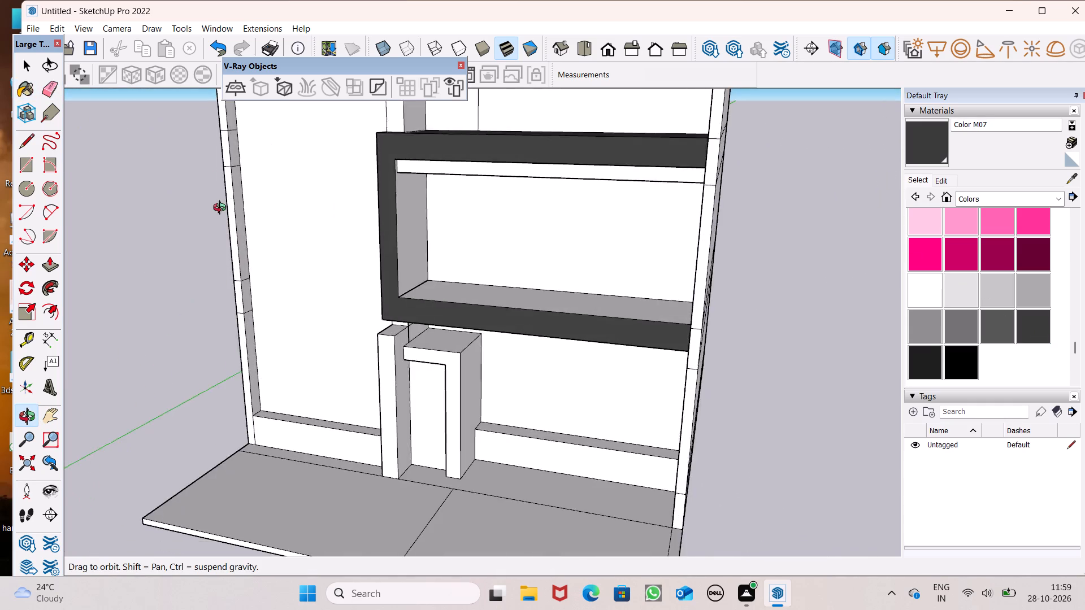
middle_drag(222, 209, 285, 33)
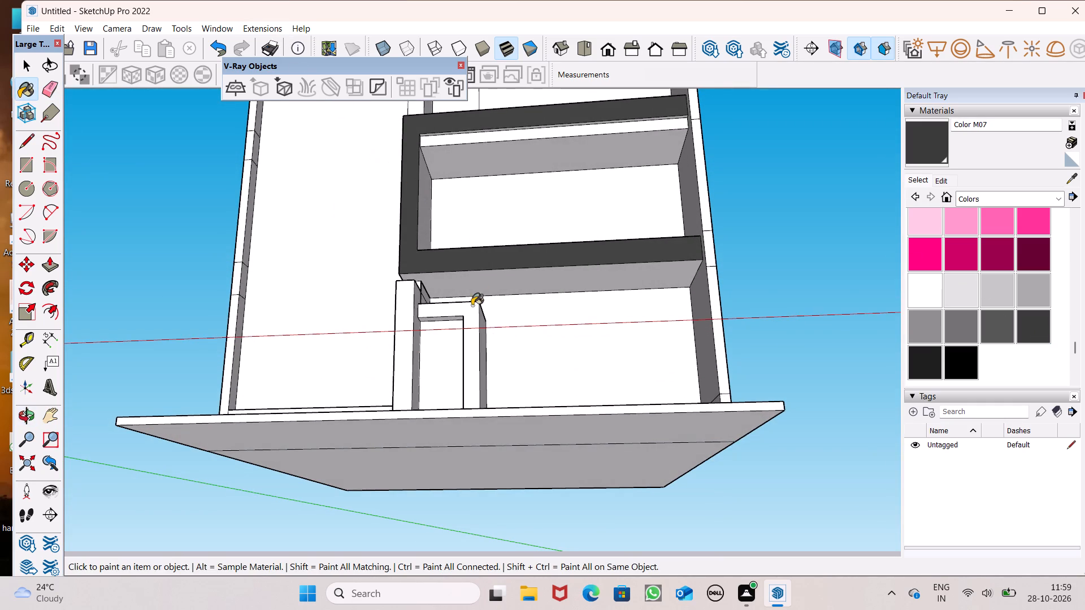
scroll(478, 304, up, 2)
click(520, 125)
scroll(526, 321, down, 1)
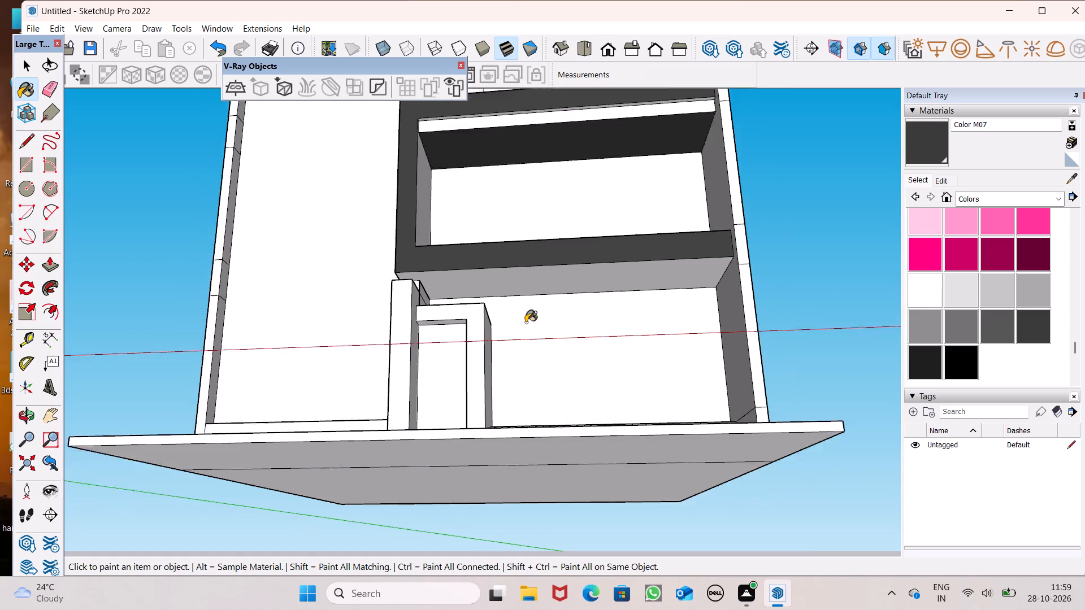
scroll(526, 323, down, 2)
scroll(536, 292, up, 3)
click(538, 285)
scroll(542, 284, down, 5)
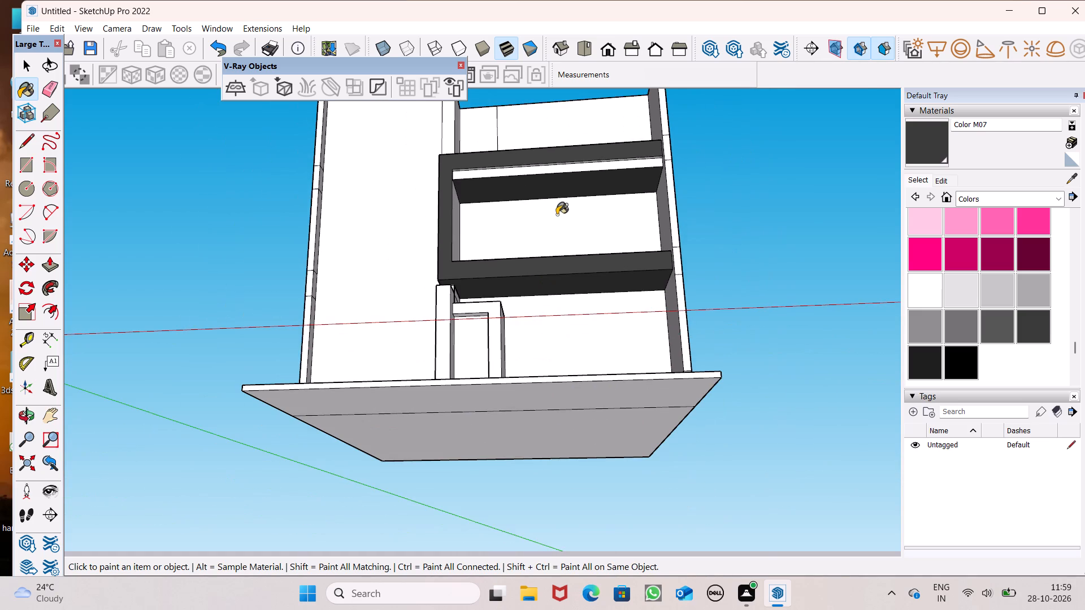
Paint the inner face of the side wall at the frame's open end with Color M07.
middle_drag(640, 262, 791, 347)
scroll(687, 236, up, 4)
click(670, 248)
Push the side wall's narrow front edge above the upper ledge back by about 1' 3 7/16".
middle_drag(676, 356, 553, 577)
scroll(667, 366, up, 1)
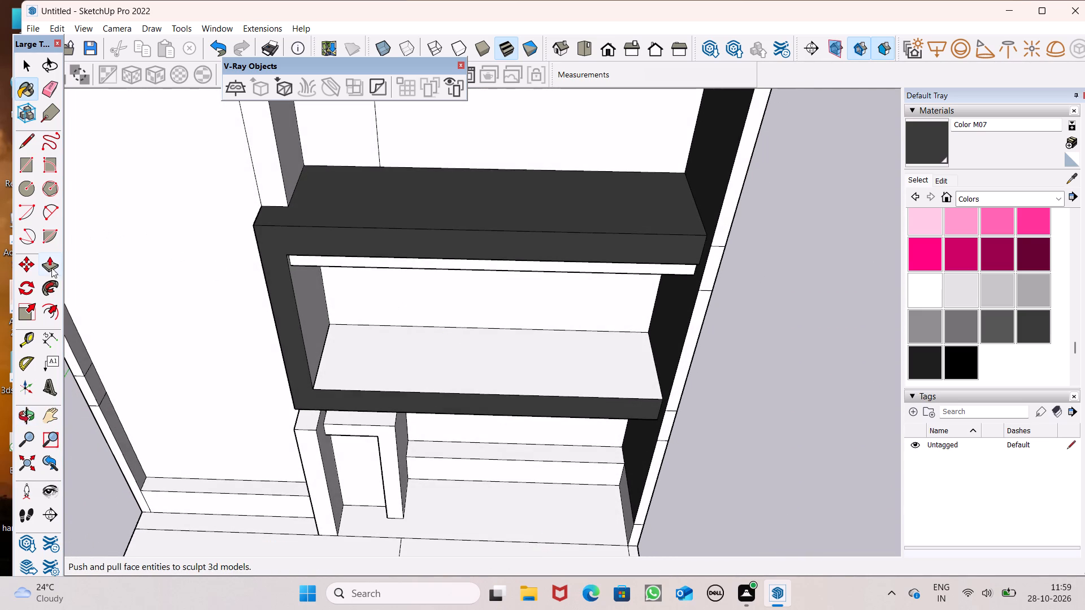
click(52, 267)
scroll(555, 361, down, 3)
middle_drag(578, 347, 568, 439)
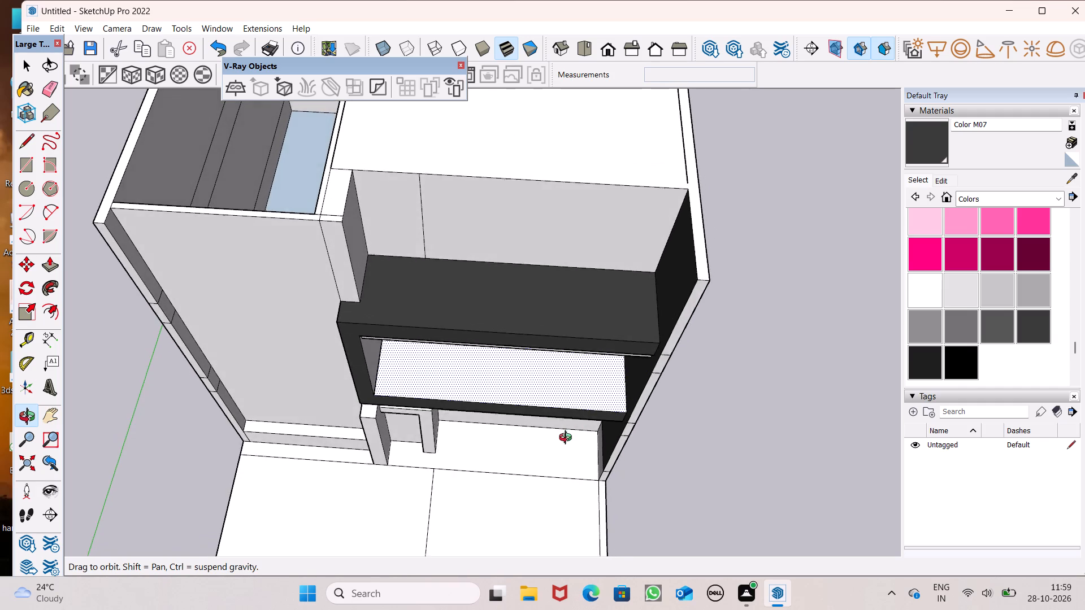
middle_drag(568, 439, 581, 426)
scroll(623, 312, up, 1)
scroll(690, 323, up, 4)
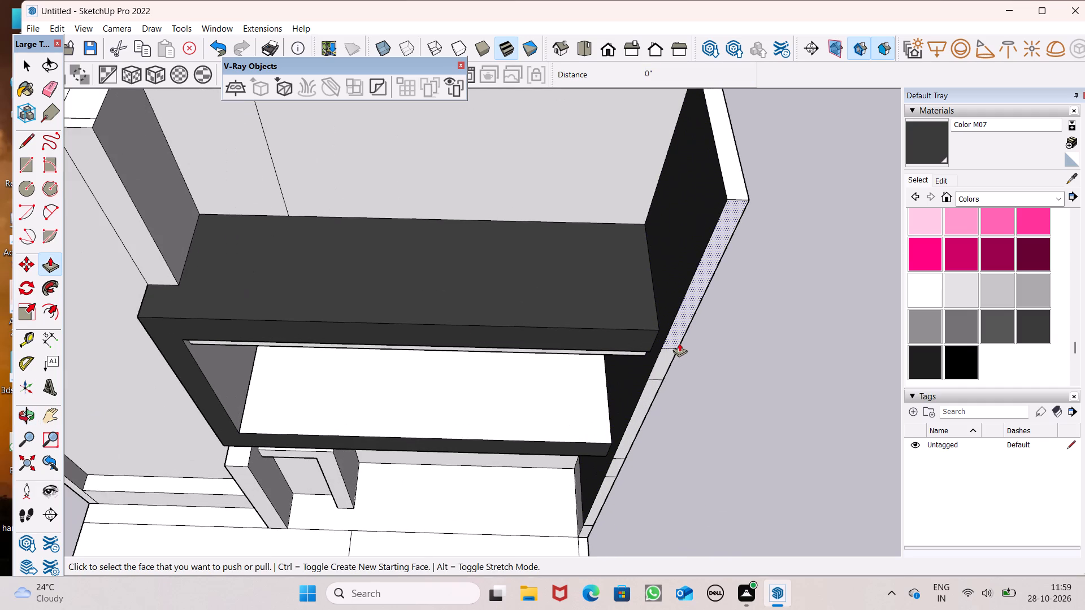
drag(678, 332, 658, 310)
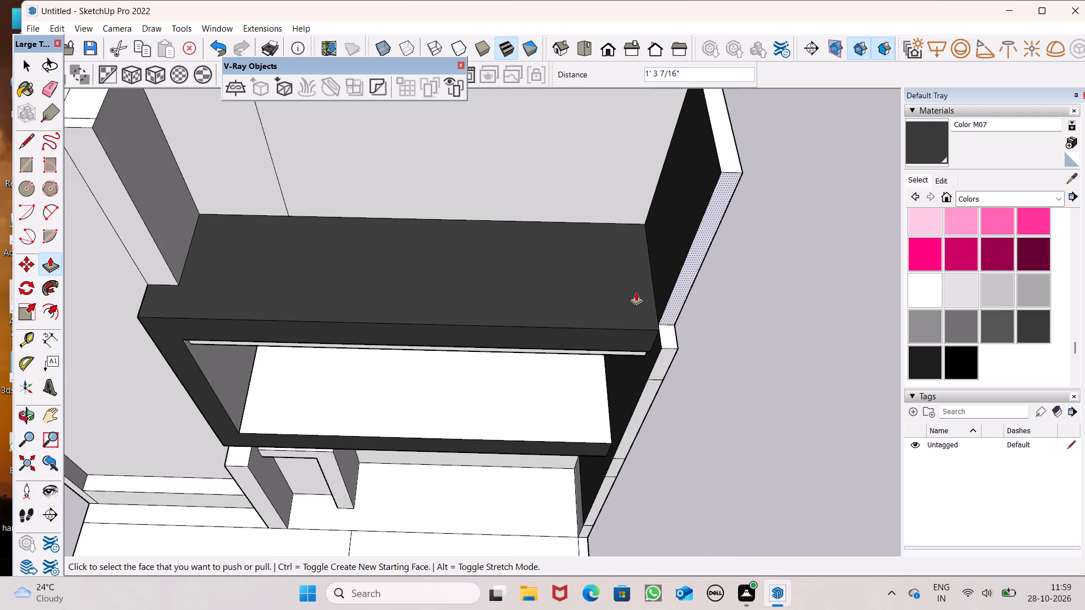
Fine-tune the side wall's front edge above the upper ledge by 3 11/16" and 1 5/8", aligning it with the ledge's top front edge.
scroll(637, 297, up, 4)
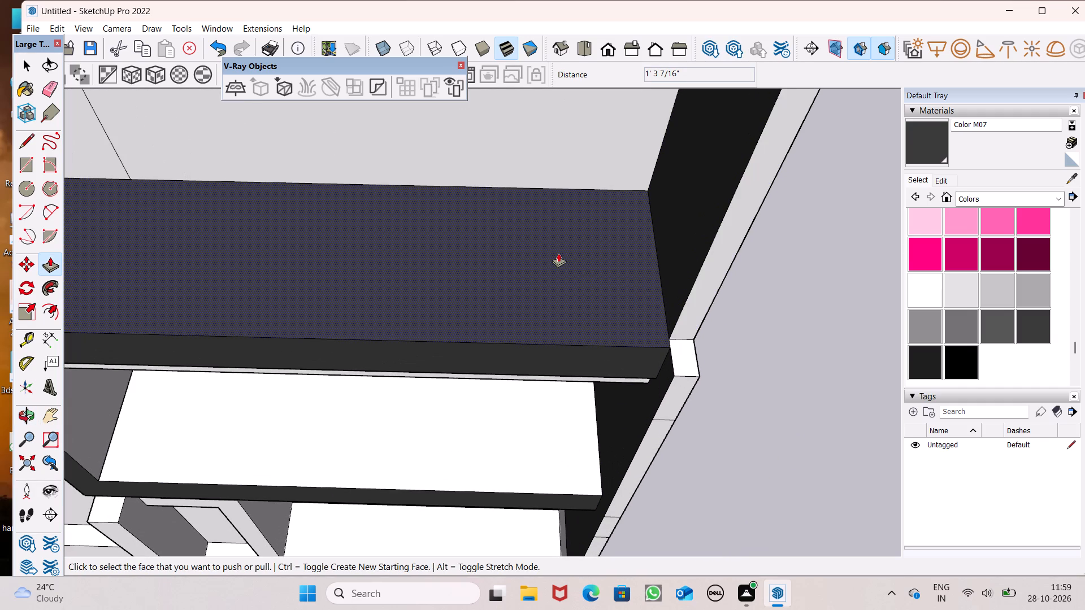
scroll(561, 221, up, 1)
scroll(665, 336, down, 1)
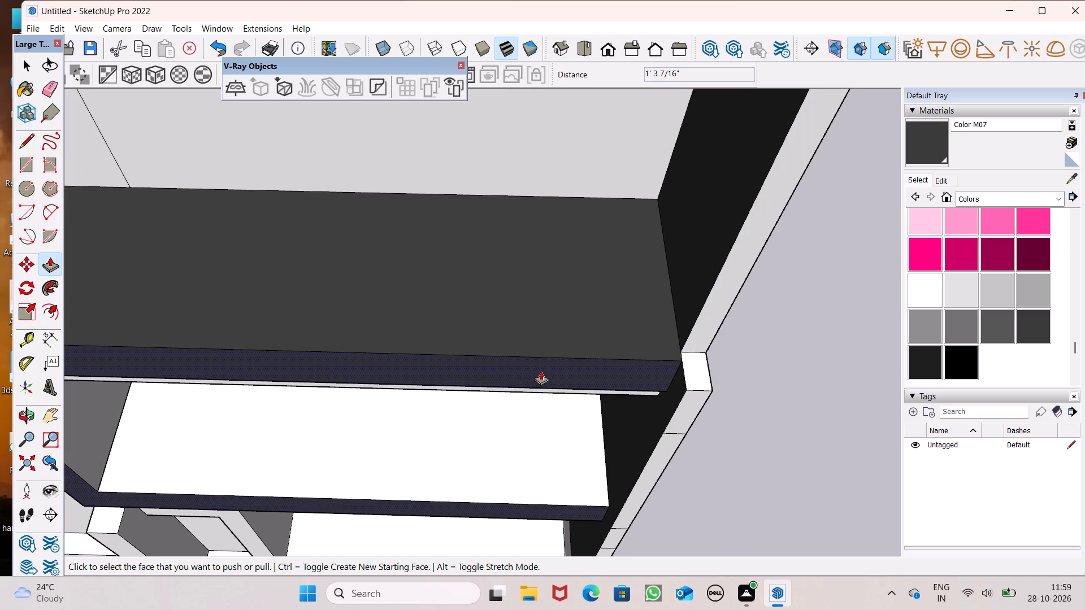
scroll(748, 333, down, 1)
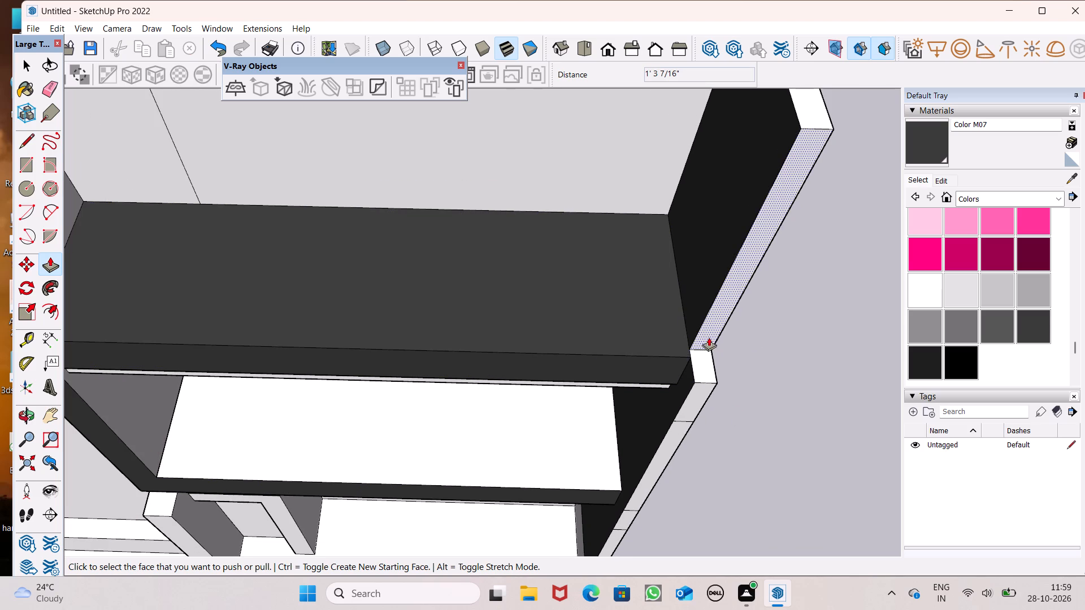
drag(709, 337, 682, 363)
scroll(700, 358, up, 2)
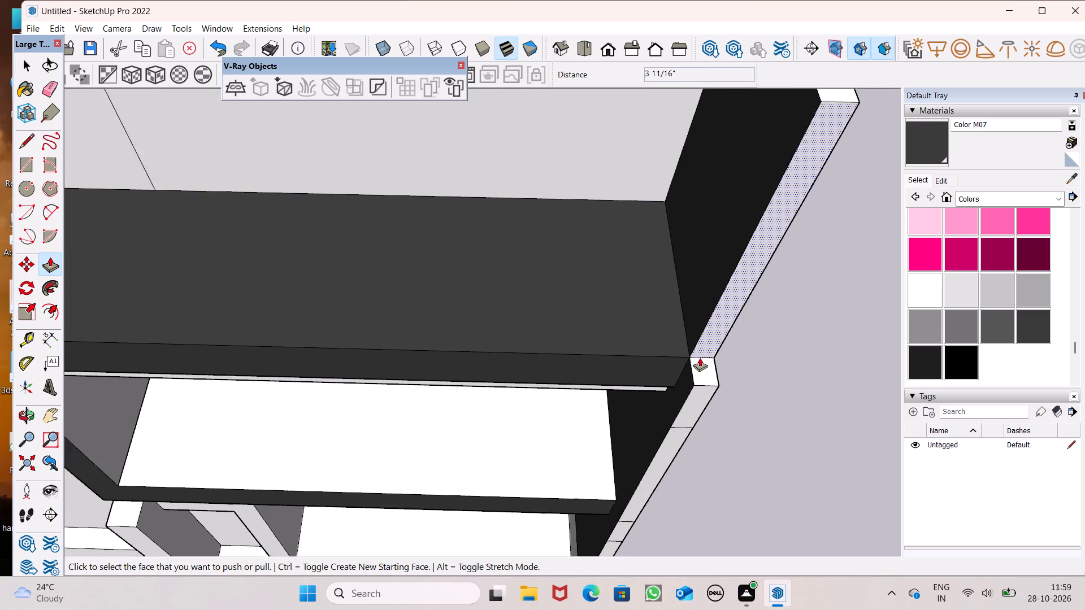
scroll(700, 358, up, 2)
drag(701, 348, 686, 356)
scroll(685, 366, up, 5)
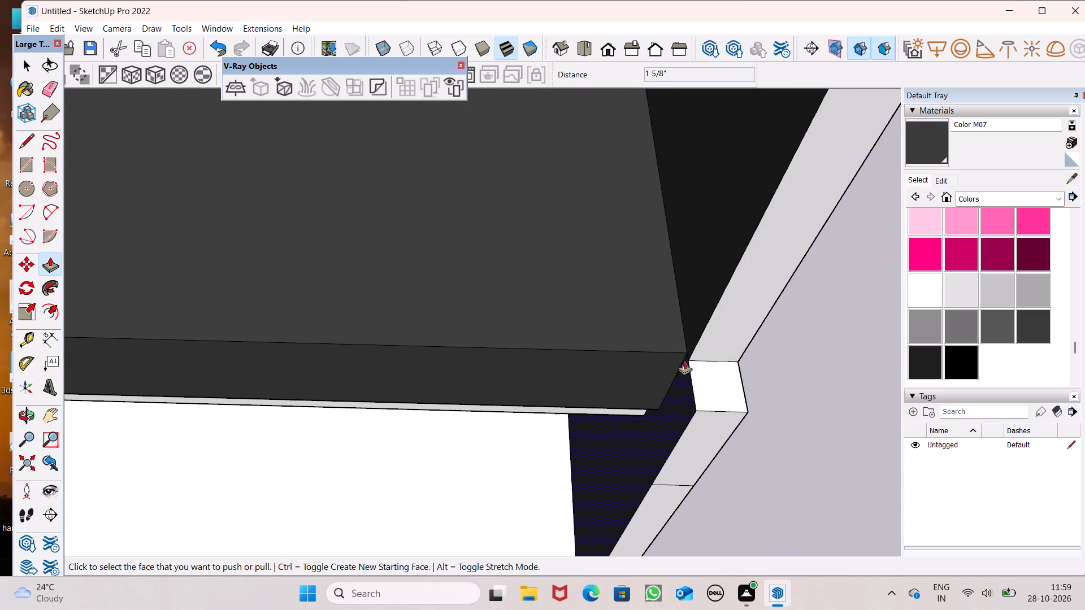
drag(693, 358, 681, 352)
Pull the side wall's inner face above the upper ledge inward by about 5 3/8" to thicken the wall.
scroll(649, 278, down, 2)
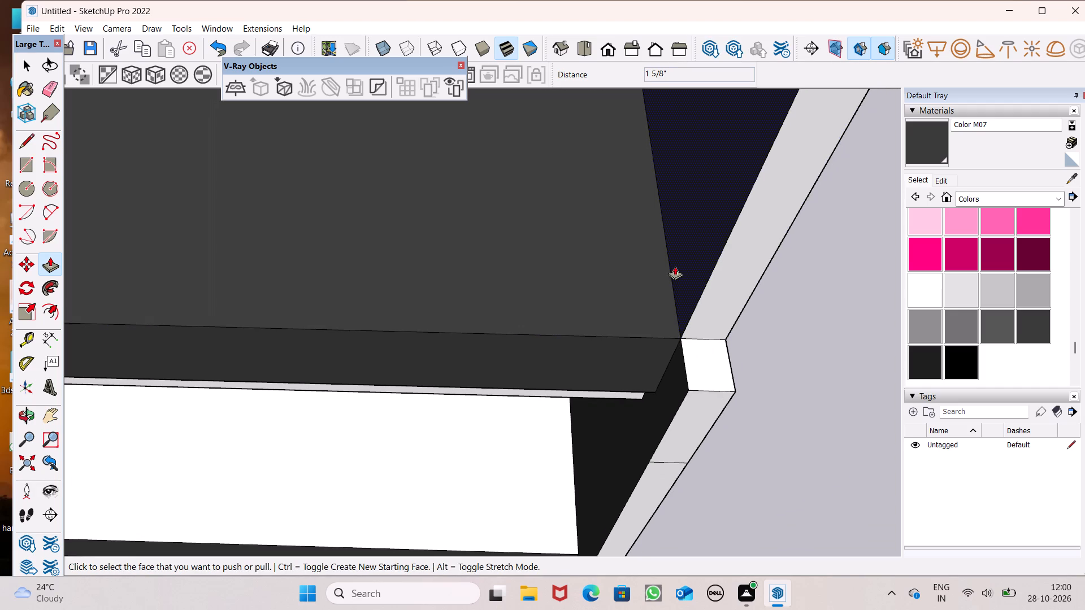
drag(689, 273, 661, 289)
Push the side wall's front edge segment beside the upper ledge back 11 3/4", flush with the wall edge above.
scroll(647, 287, down, 7)
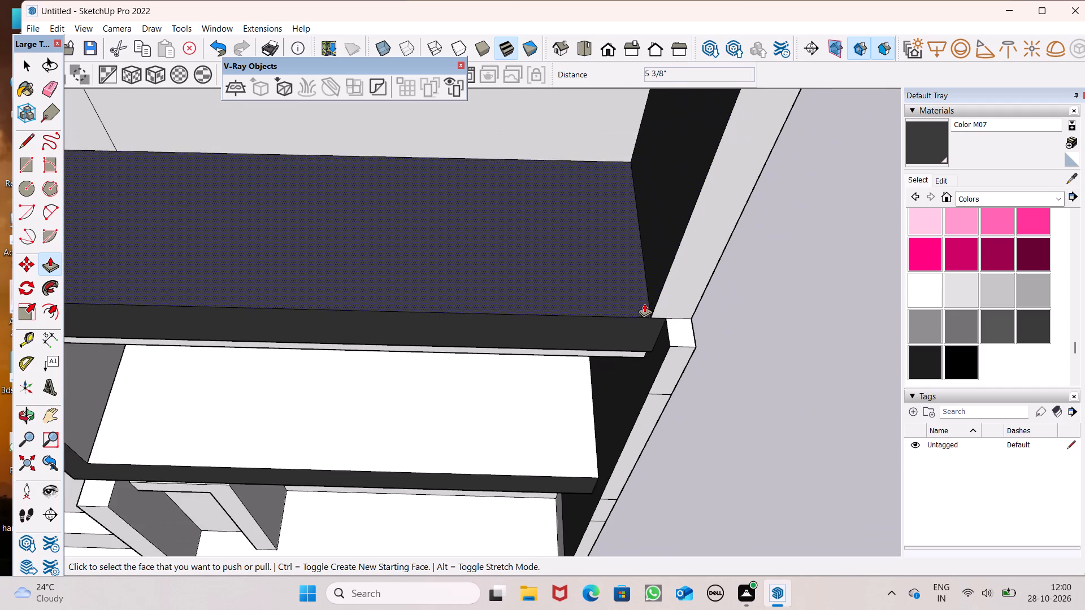
scroll(644, 303, down, 4)
middle_drag(656, 313, 631, 184)
scroll(644, 275, up, 1)
middle_drag(645, 279, 685, 309)
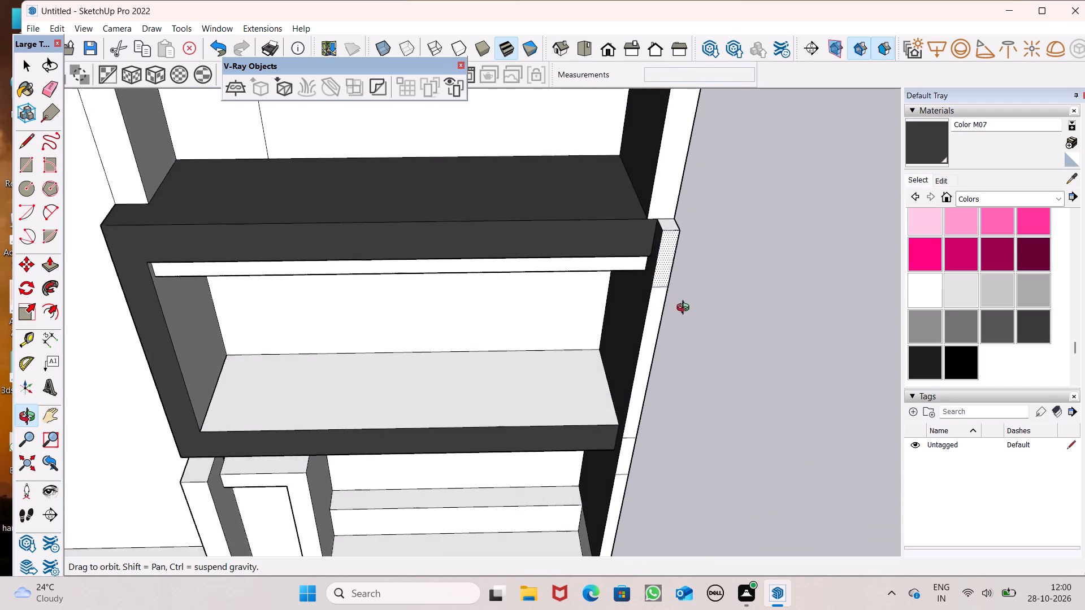
middle_drag(685, 309, 722, 312)
scroll(680, 278, up, 5)
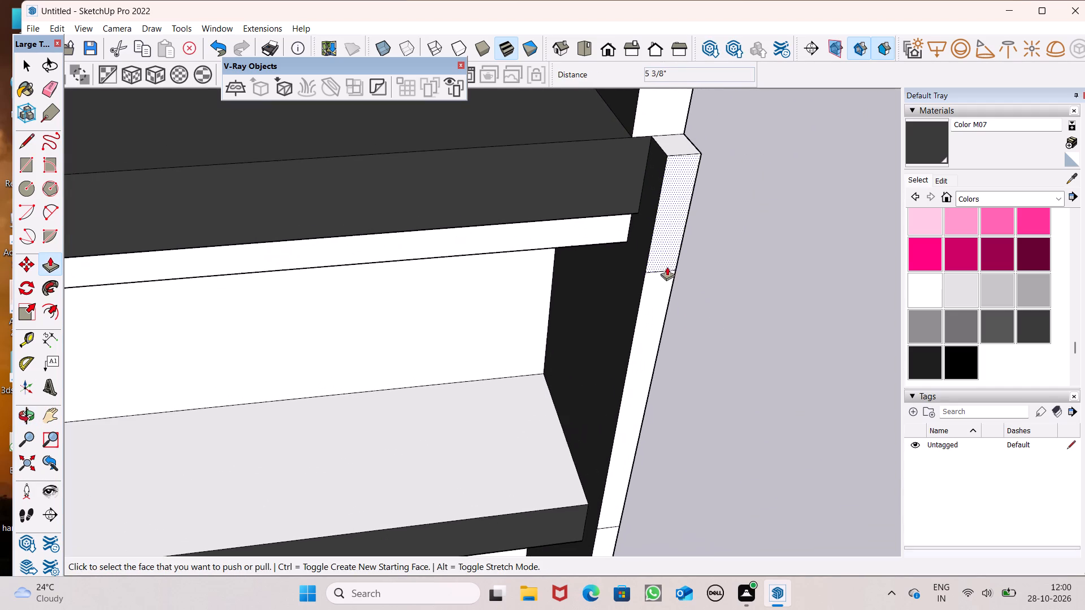
drag(669, 256, 649, 127)
Draw a line across the side wall's front edge, level with the bottom of the upper ledge's front face.
middle_drag(663, 237, 659, 246)
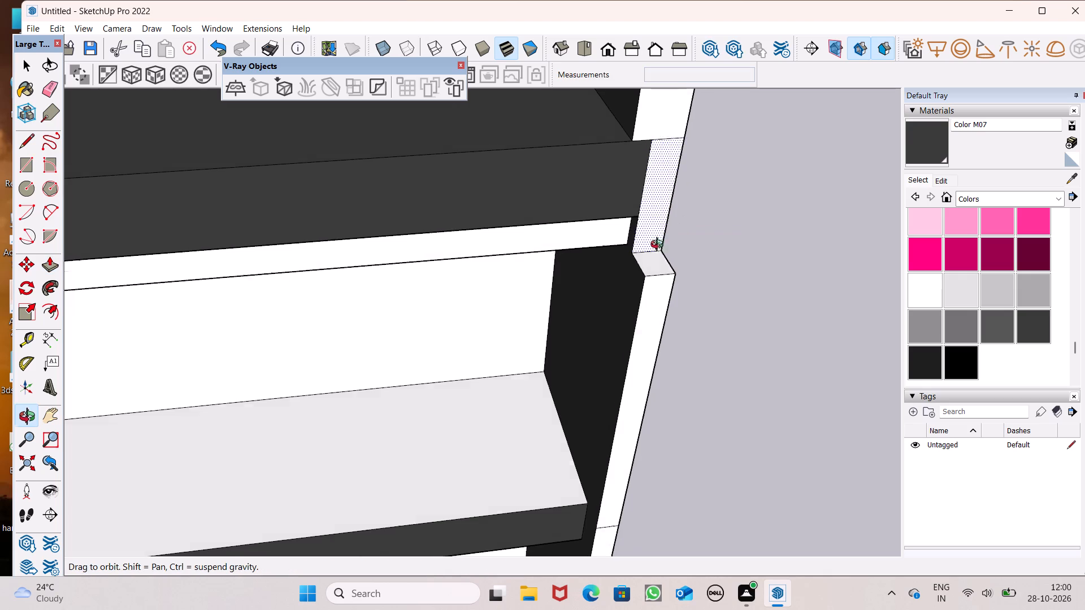
middle_drag(659, 246, 591, 228)
scroll(599, 243, up, 3)
middle_drag(643, 272, 641, 265)
scroll(645, 274, up, 1)
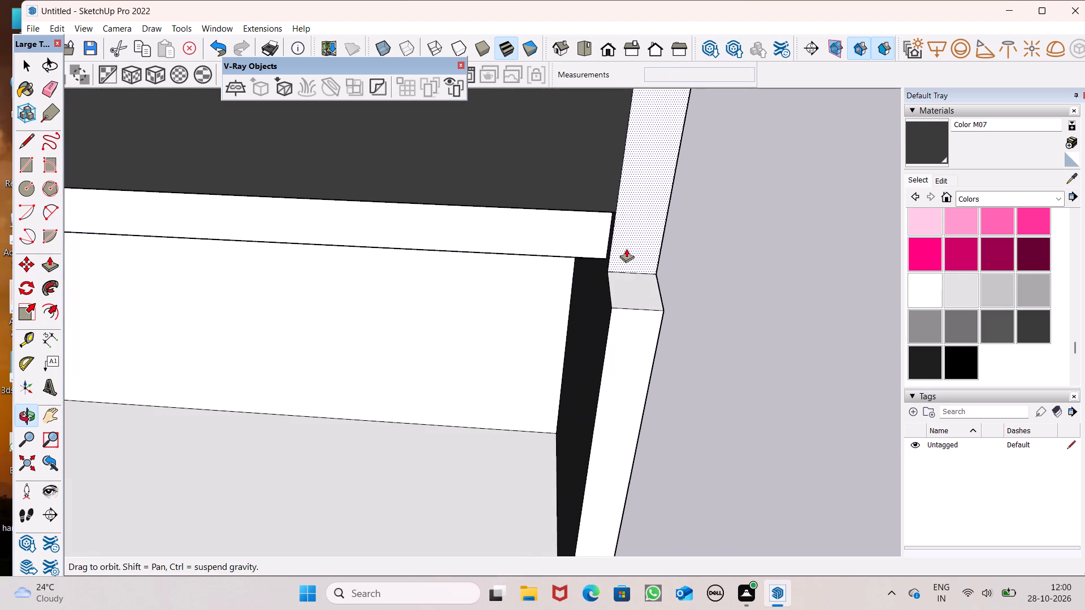
scroll(622, 255, down, 4)
middle_drag(636, 291, 595, 309)
scroll(596, 312, up, 1)
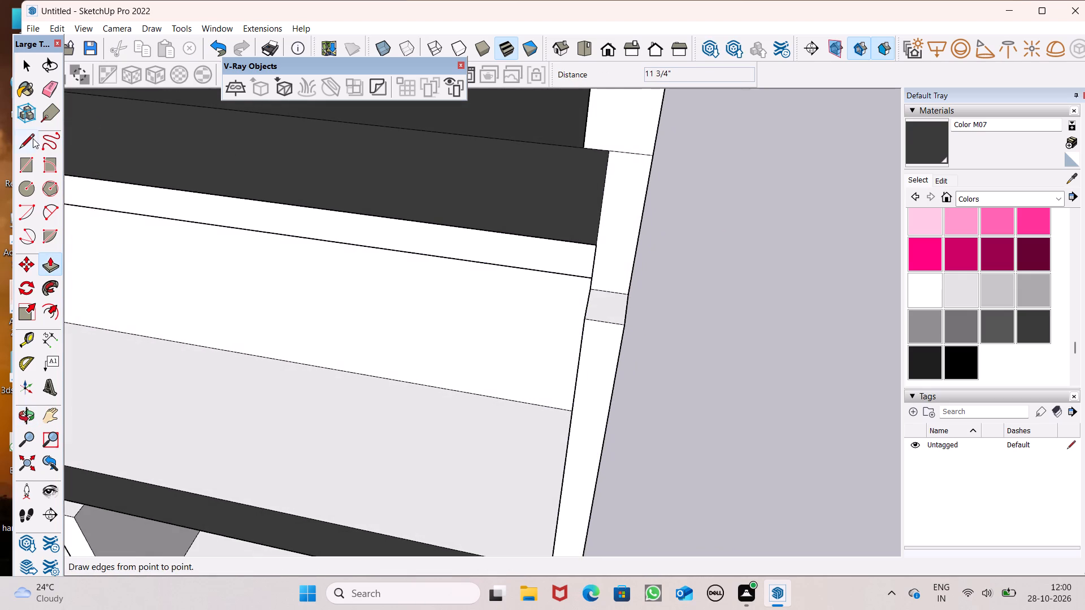
click(24, 138)
scroll(411, 241, up, 4)
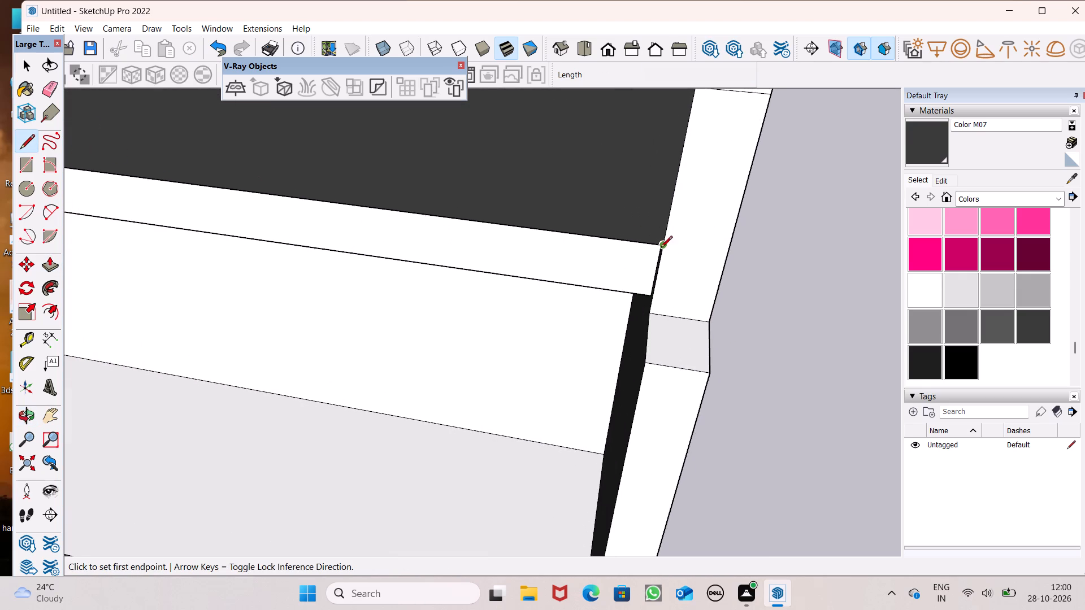
drag(661, 246, 677, 252)
click(726, 259)
Push the small wall edge face below the new line back 4 5/8", level with the recessed strip under the upper ledge.
scroll(655, 235, down, 3)
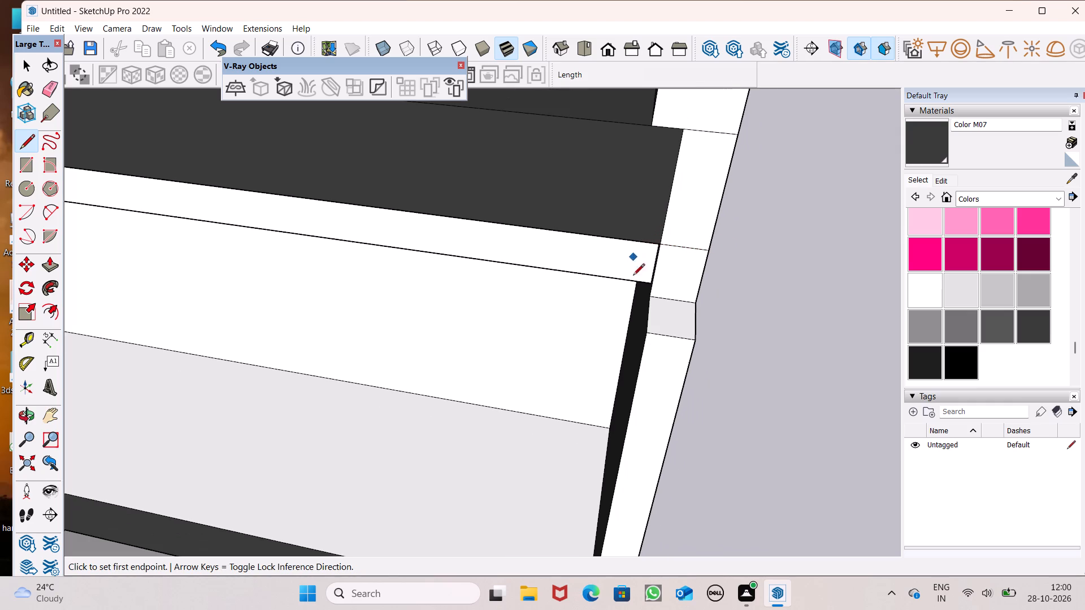
click(49, 258)
middle_drag(267, 266, 432, 292)
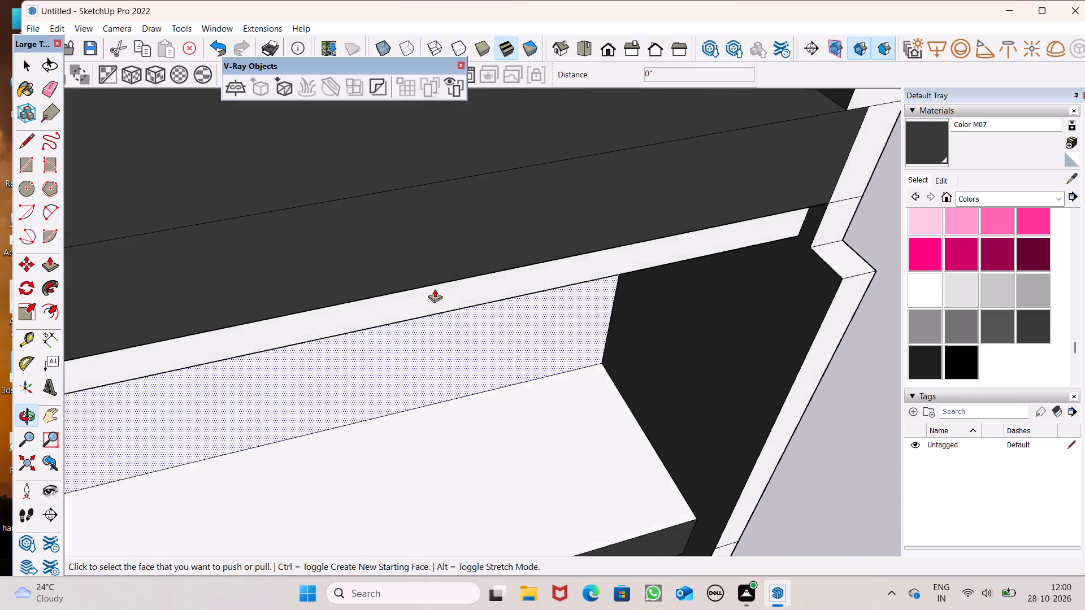
scroll(436, 286, up, 1)
scroll(514, 295, down, 5)
scroll(711, 280, up, 4)
drag(737, 243, 704, 233)
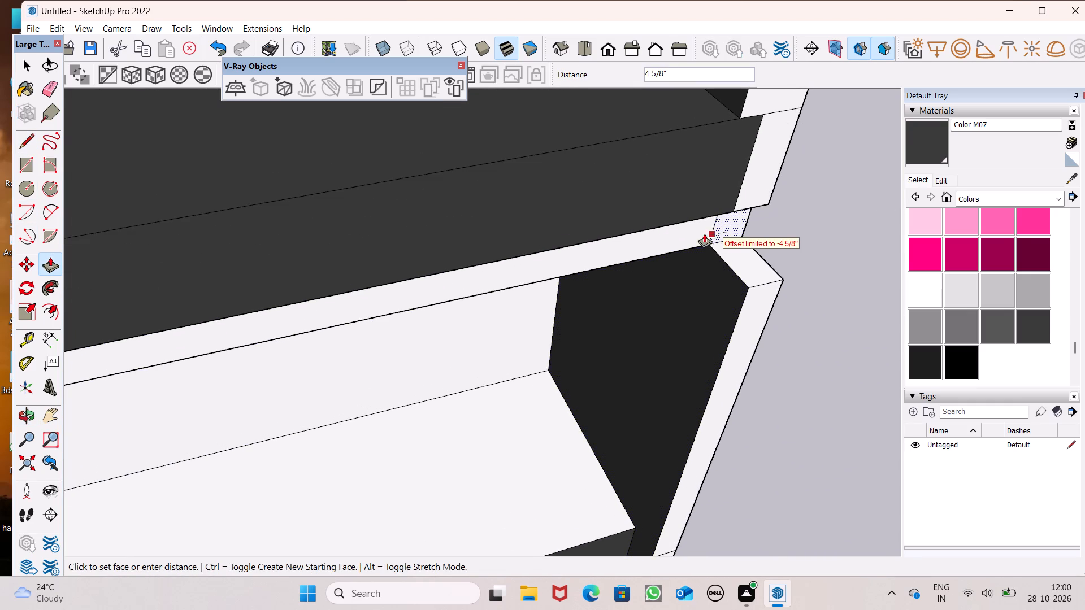
drag(704, 233, 704, 228)
Draw a 1' 11 7/16" vertical line down the upper ledge's front face from its top corner at the side wall.
scroll(664, 214, down, 11)
middle_drag(654, 252, 591, 215)
scroll(591, 215, up, 1)
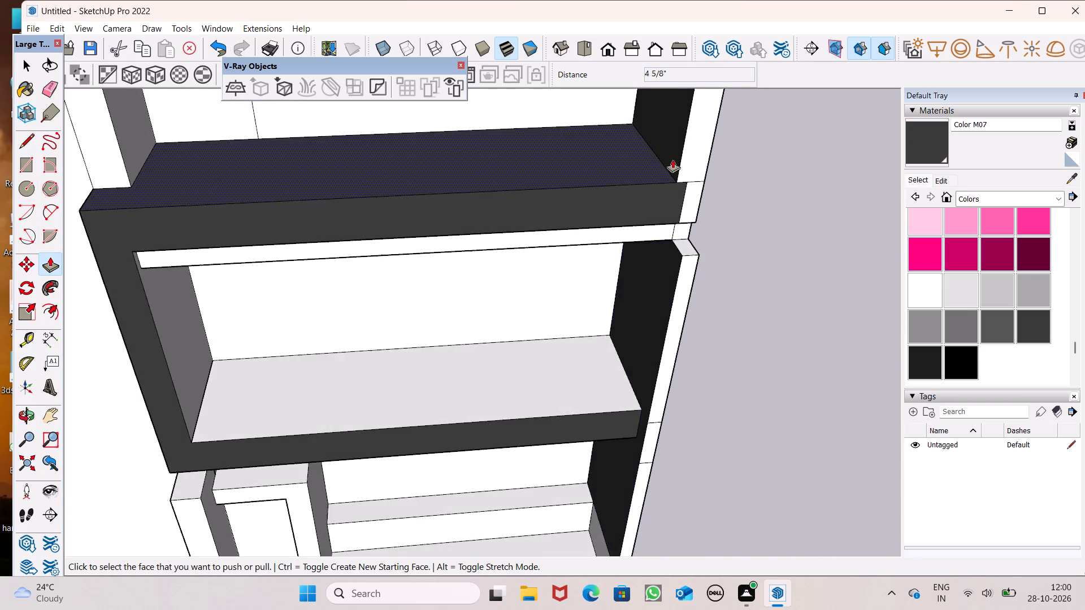
scroll(704, 172, up, 5)
drag(7, 148, 12, 148)
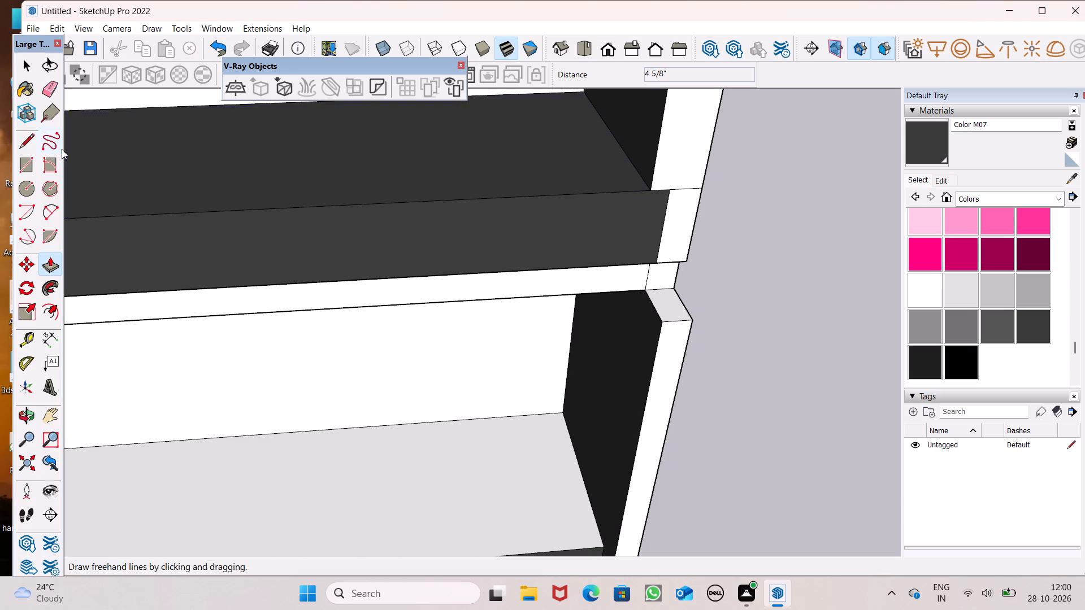
click(32, 144)
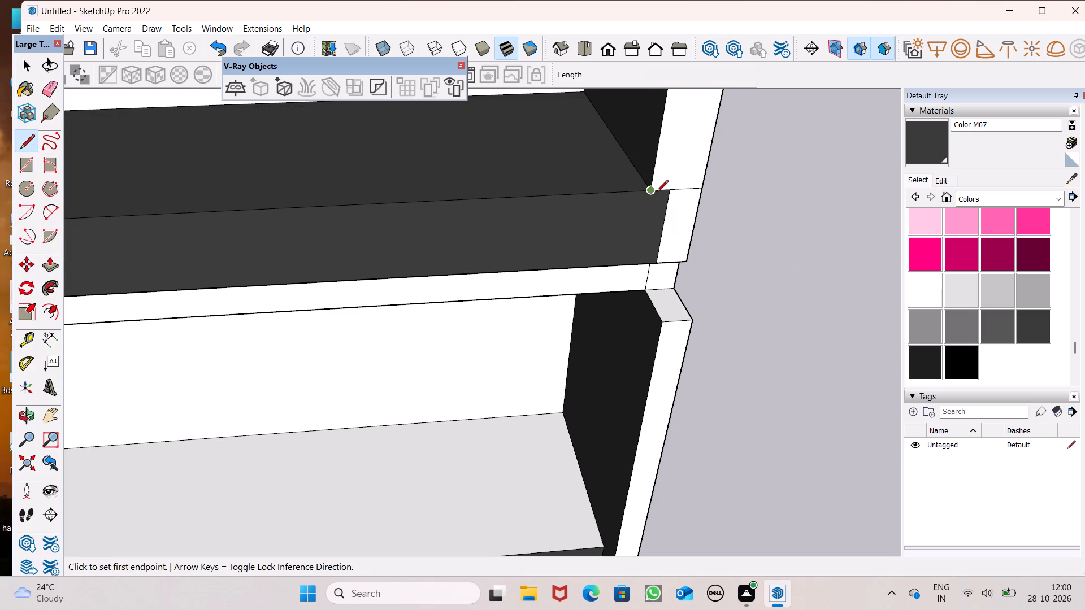
drag(657, 193, 657, 198)
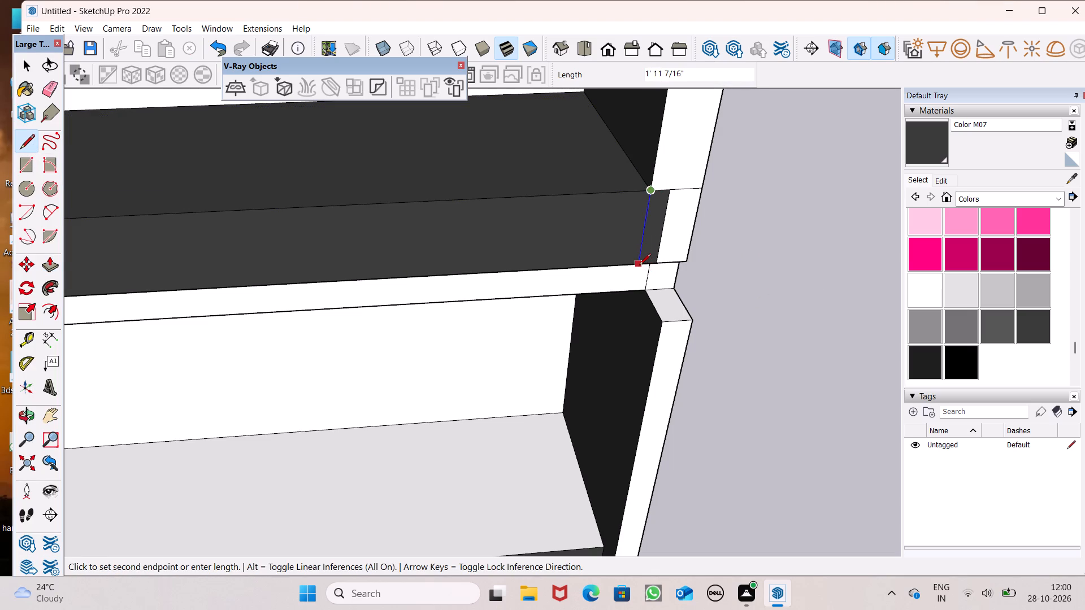
click(639, 266)
Erase the edge between the dark strip and the side wall beside the upper ledge, and the short edge on the recessed strip below.
drag(54, 82, 135, 102)
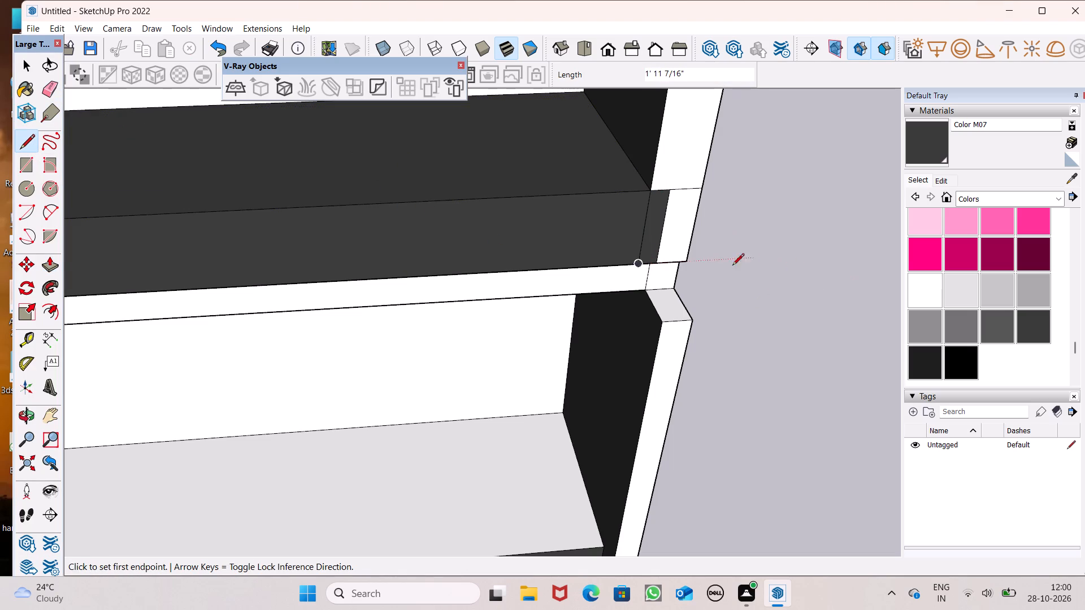
click(53, 84)
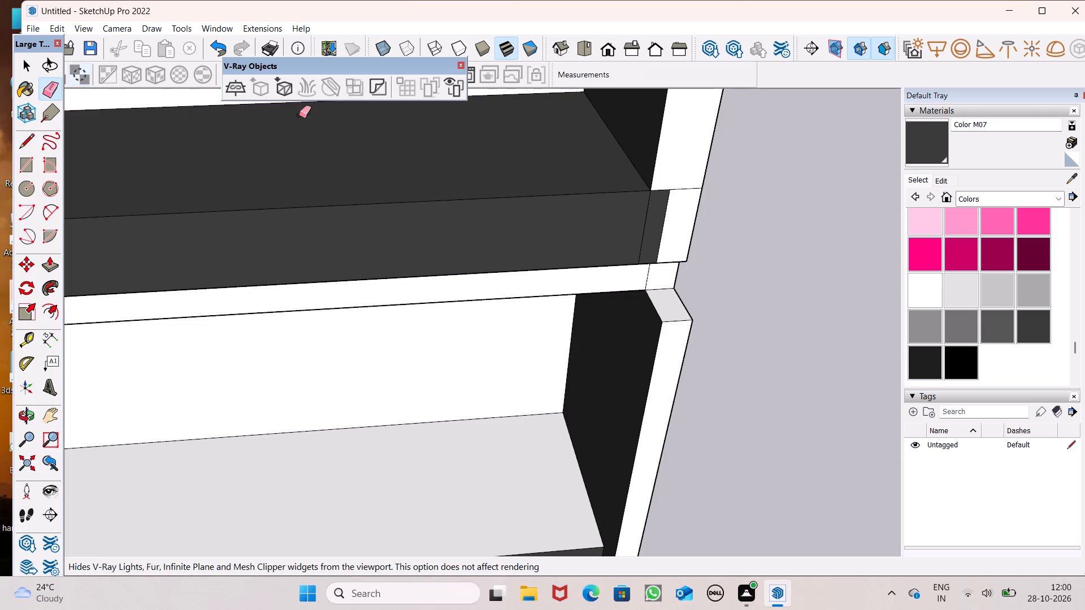
click(661, 243)
drag(641, 278, 640, 278)
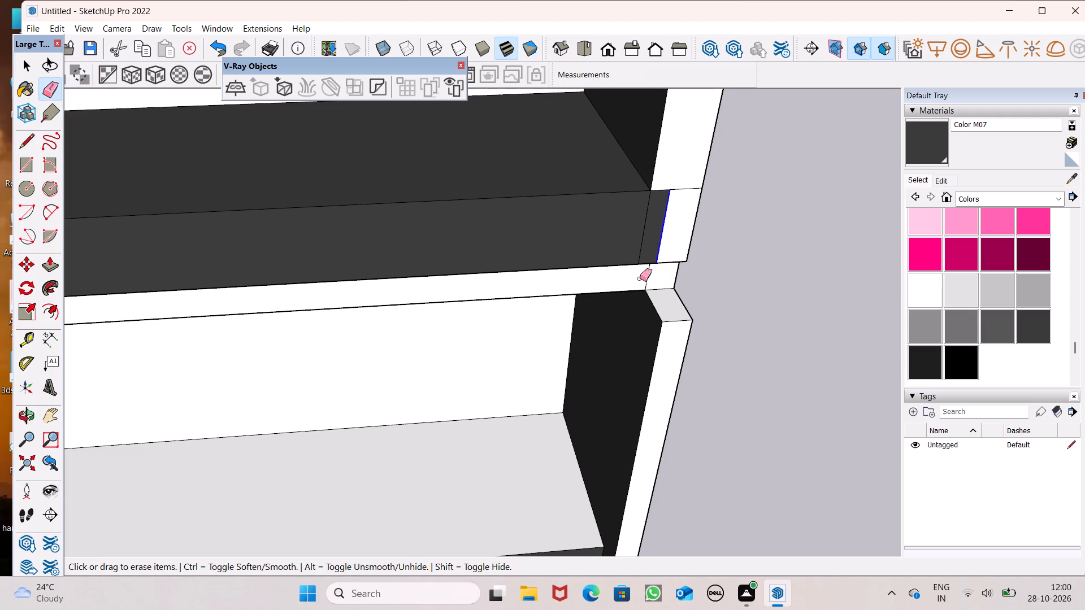
drag(640, 278, 651, 269)
Pull the side wall's inner face below the upper ledge inward 5 3/8", flush with the top-floor wall's inner face.
scroll(612, 178, down, 4)
middle_drag(671, 295, 710, 211)
scroll(709, 211, up, 2)
scroll(596, 211, down, 6)
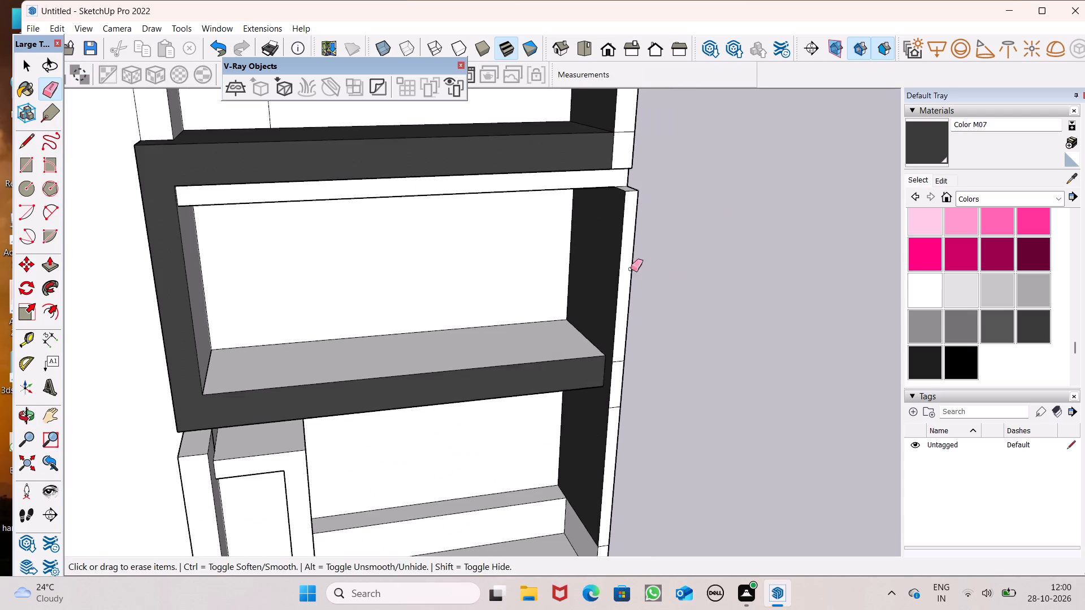
middle_drag(658, 306, 550, 316)
scroll(553, 311, down, 3)
scroll(494, 307, down, 2)
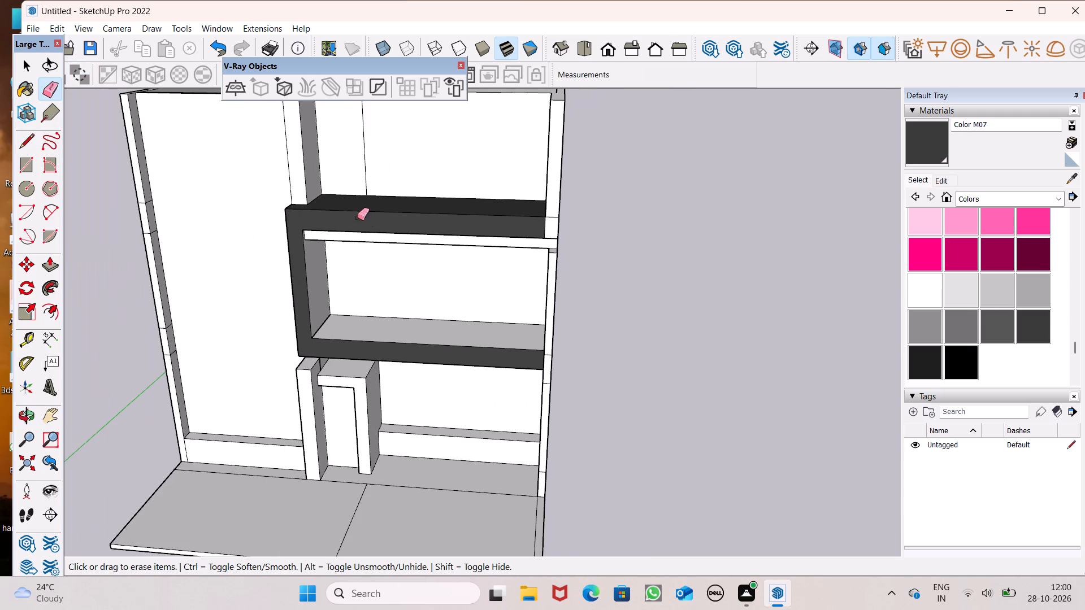
middle_drag(724, 321, 824, 328)
scroll(802, 316, up, 1)
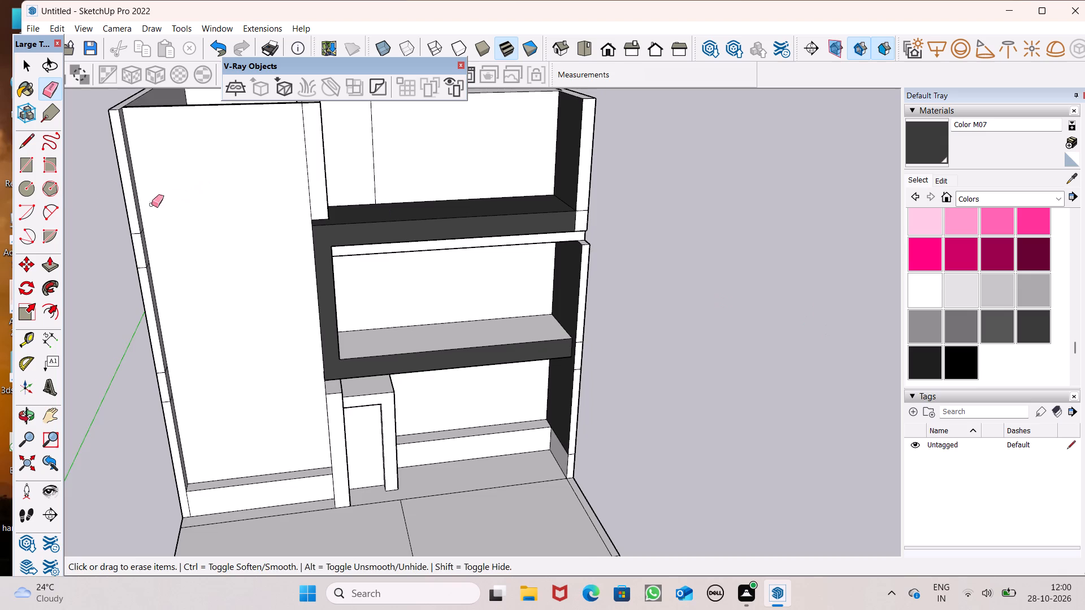
click(44, 263)
middle_drag(208, 252, 423, 298)
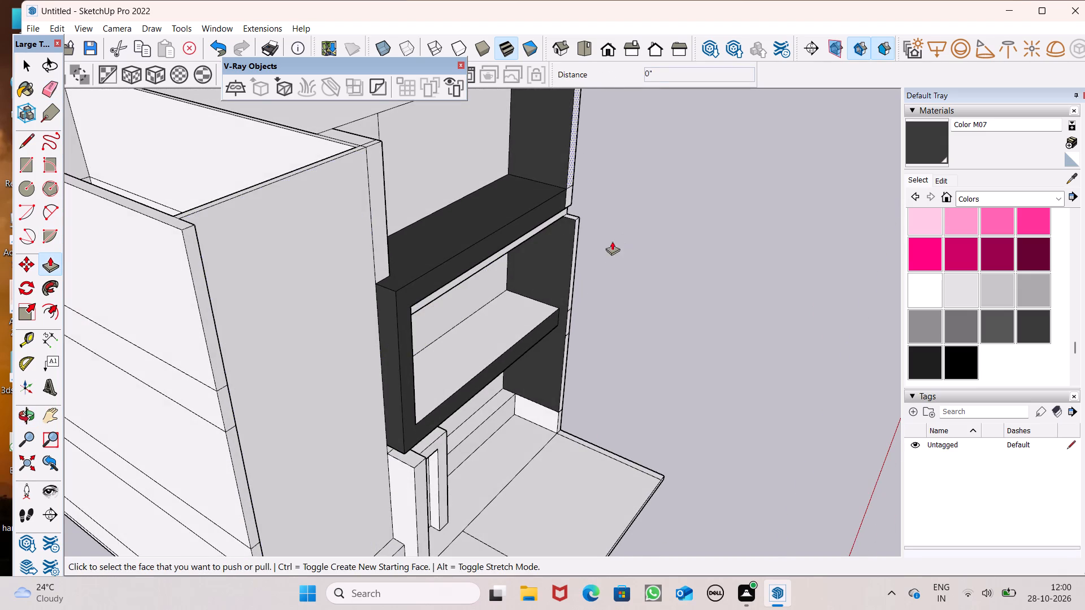
middle_drag(605, 251, 516, 213)
scroll(522, 174, up, 4)
drag(605, 332, 591, 312)
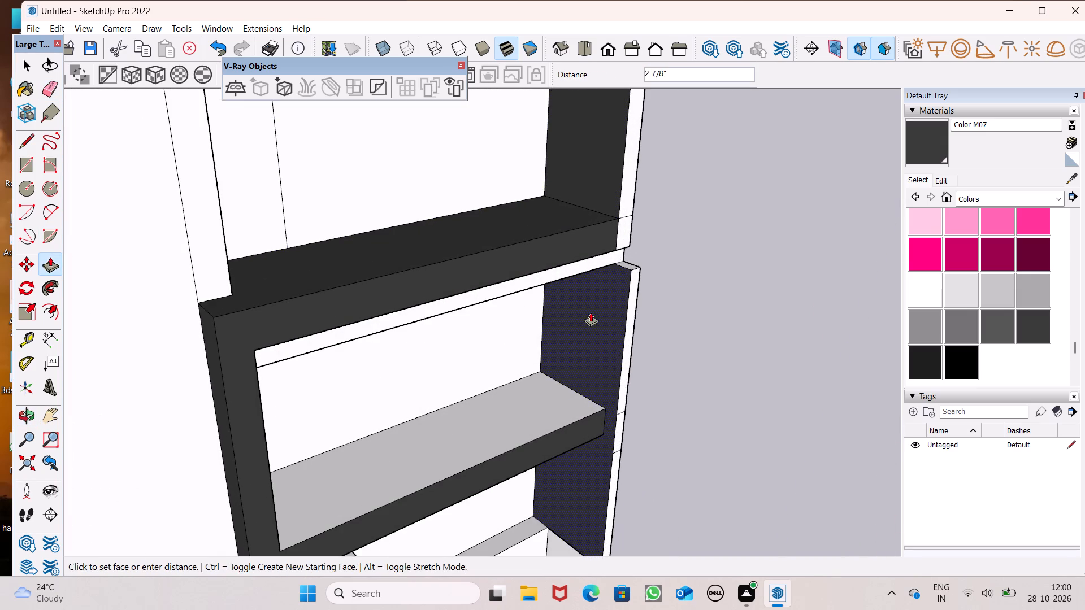
drag(591, 312, 606, 188)
Push the side wall's front edge segment beside the lower ledge back to the ledge's front face.
scroll(642, 281, down, 2)
middle_drag(682, 439, 626, 373)
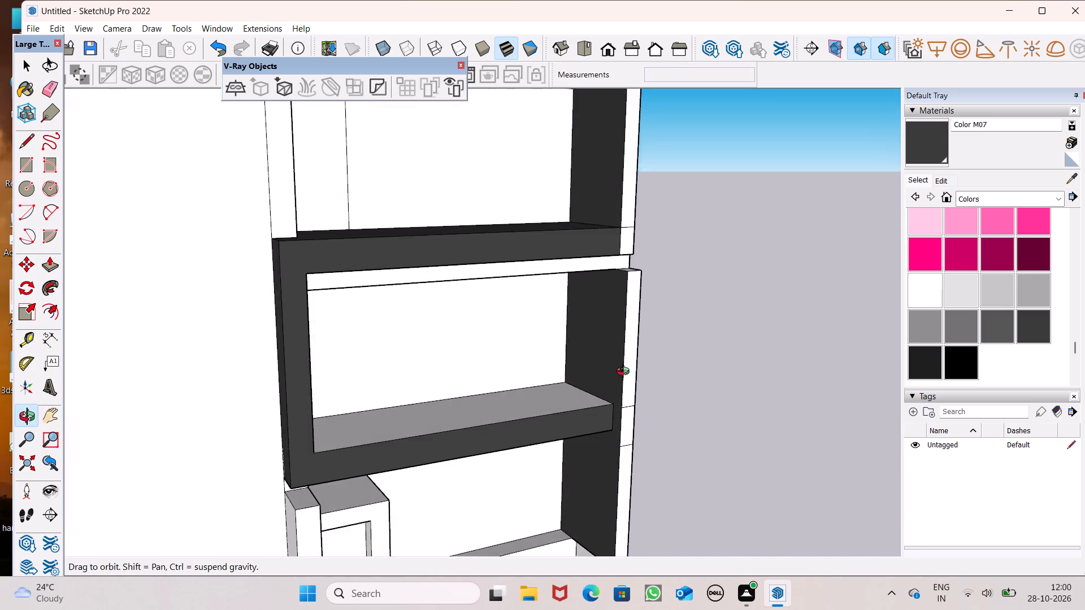
middle_drag(626, 373, 623, 356)
scroll(624, 366, down, 3)
middle_drag(643, 452, 643, 454)
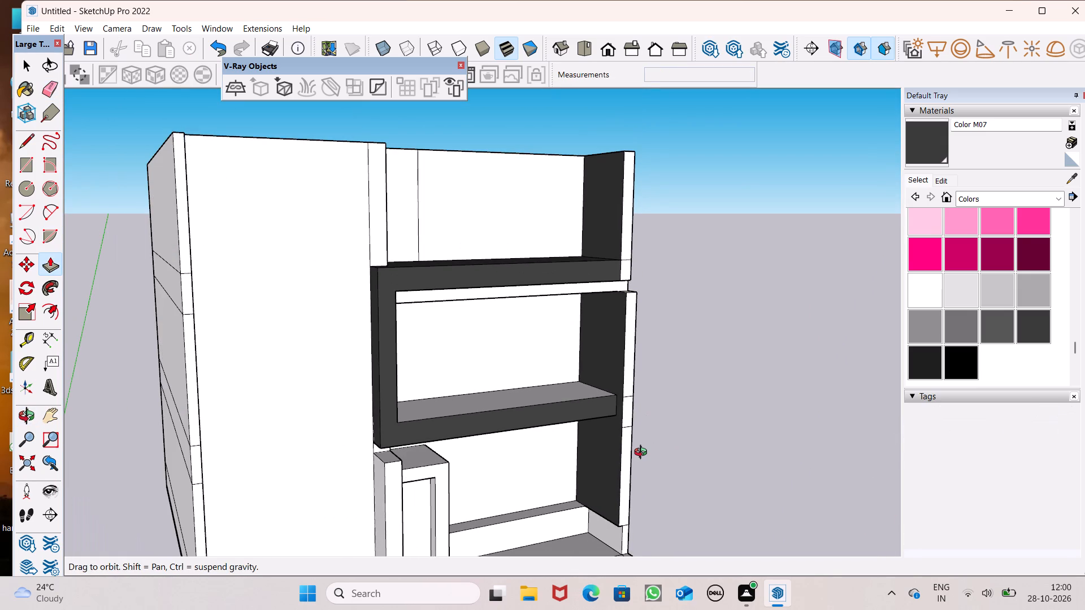
middle_drag(643, 454, 631, 451)
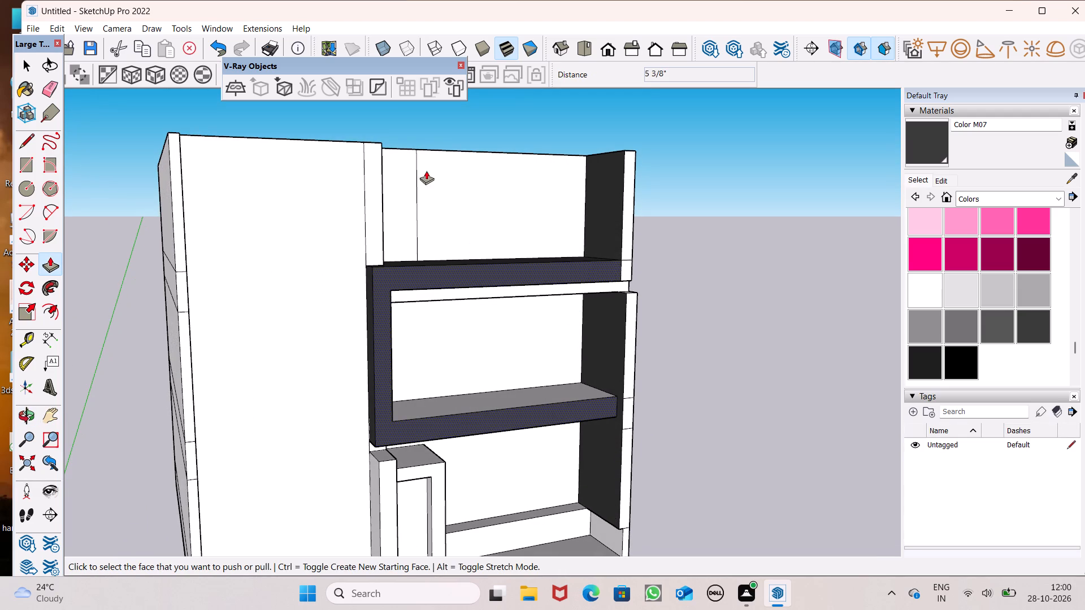
scroll(566, 460, up, 3)
scroll(638, 427, up, 4)
drag(622, 391, 594, 384)
Push the side wall's front edge below the lower ledge back 5' 8 3/8" and on to the ground-floor facade wall.
drag(612, 476, 613, 469)
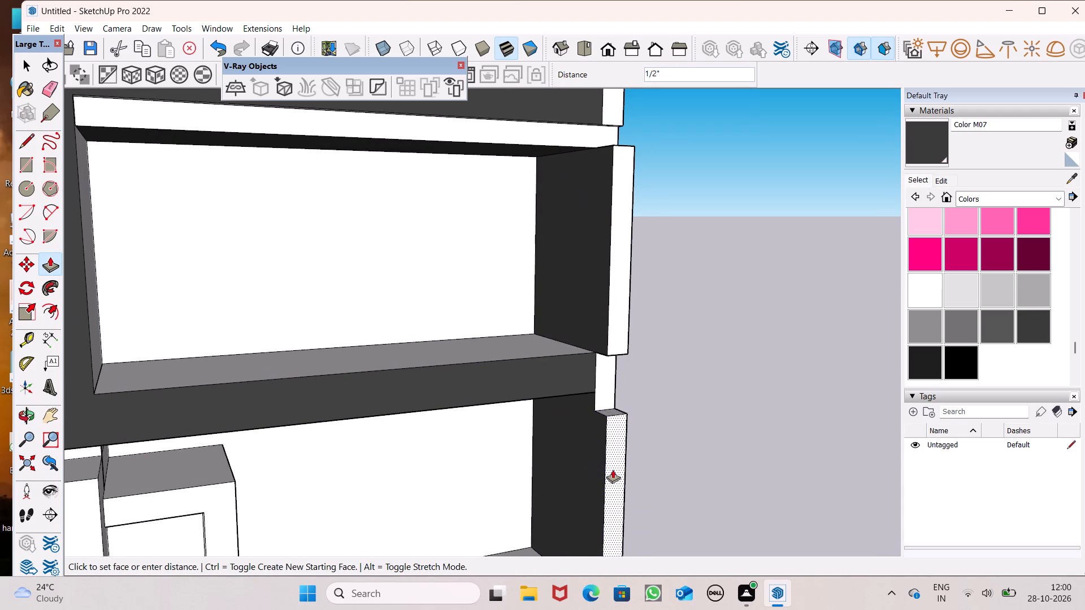
drag(613, 469, 525, 424)
middle_drag(546, 457, 518, 471)
scroll(558, 429, down, 2)
middle_drag(576, 466, 366, 448)
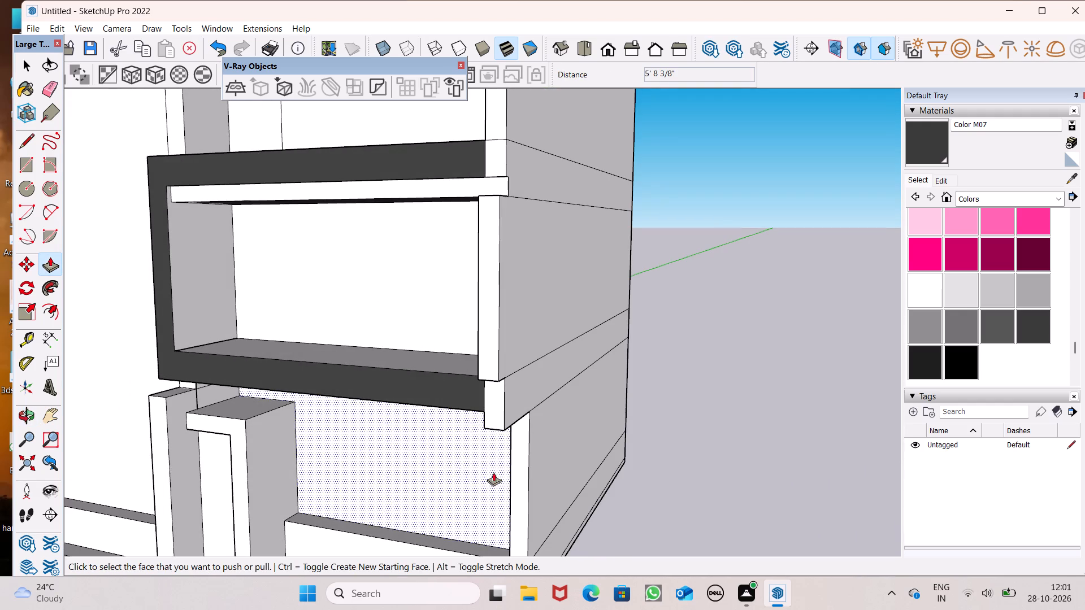
drag(522, 473, 551, 416)
Push the side wall segment beside the lower ledge back 6' 5 1/16", flush with the ground-floor wall edge below.
scroll(551, 415, down, 6)
middle_drag(545, 425, 640, 443)
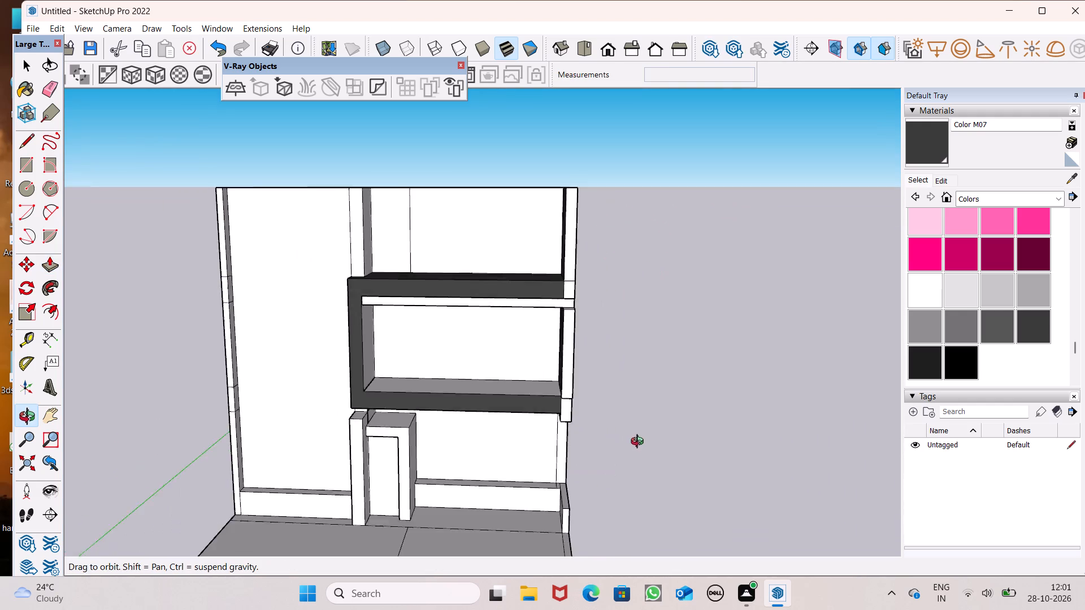
middle_drag(640, 443, 537, 441)
scroll(640, 444, up, 1)
scroll(528, 434, up, 6)
drag(503, 433, 537, 445)
Pull the lower ledge's exposed end face outward 1' 2 3/8", flush with the side wall's outer face.
scroll(528, 380, down, 5)
middle_drag(555, 421, 576, 379)
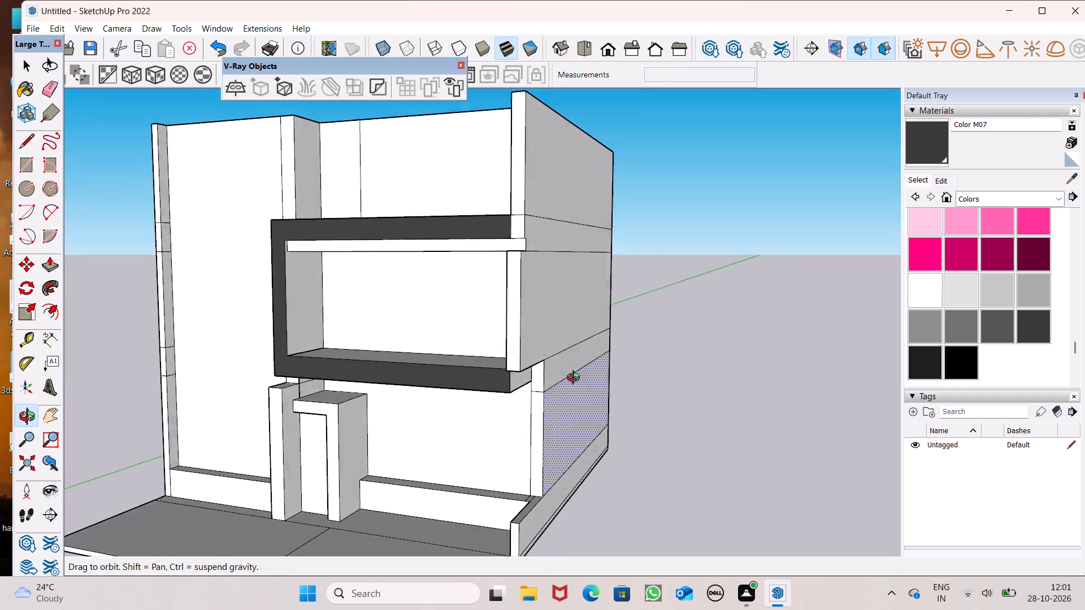
middle_drag(576, 379, 648, 361)
scroll(615, 369, down, 1)
middle_drag(568, 434, 228, 403)
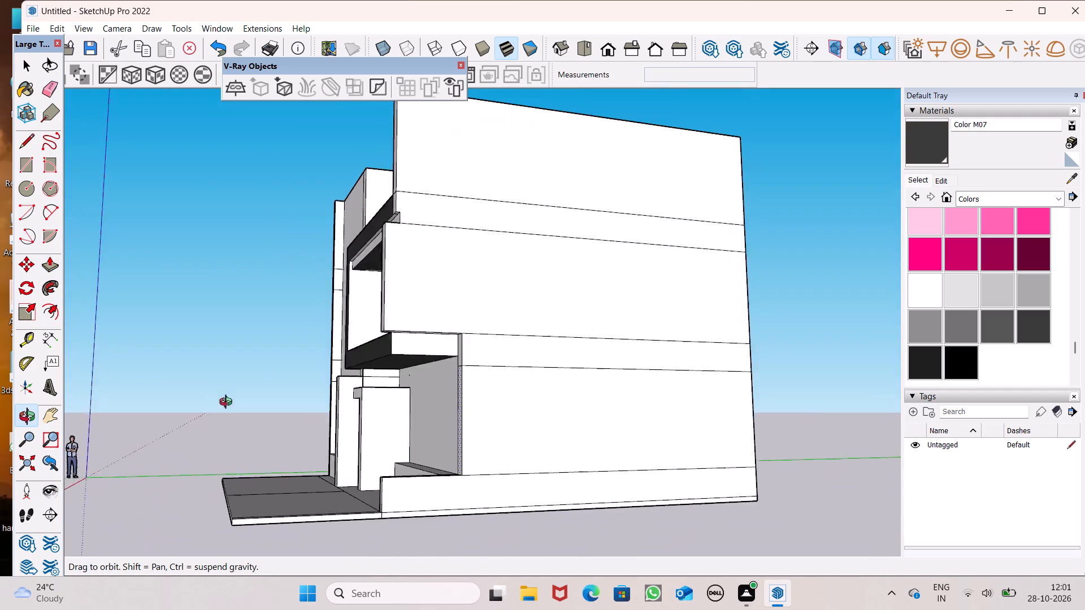
middle_drag(228, 403, 342, 430)
scroll(448, 321, up, 7)
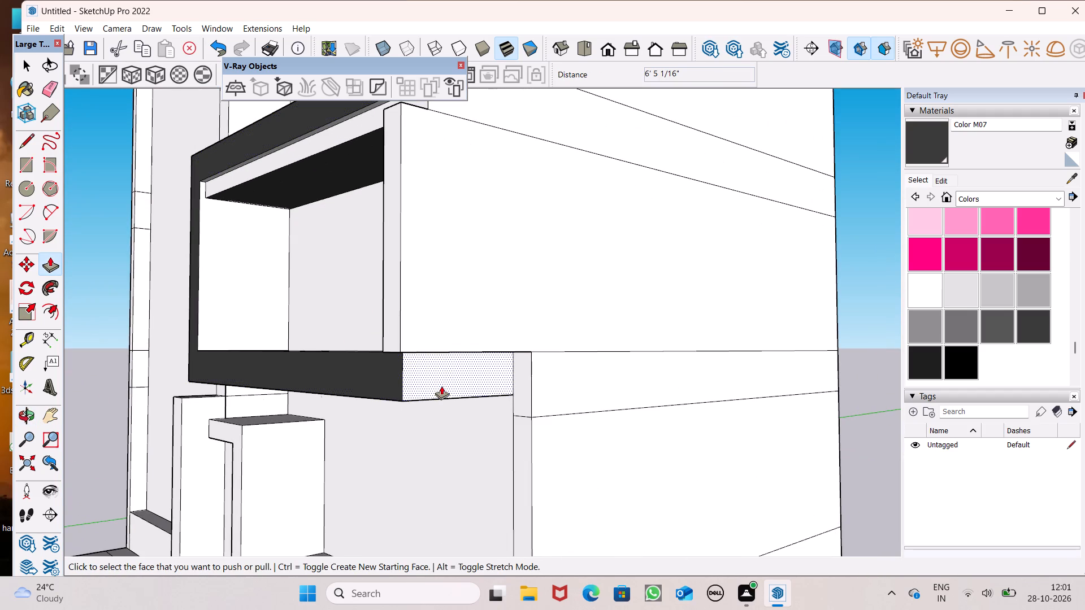
drag(441, 386, 452, 344)
Paint the white end of the upper ledge's front and the side wall's front edge between the ledges with Color M07.
scroll(406, 345, down, 8)
middle_drag(459, 368, 711, 364)
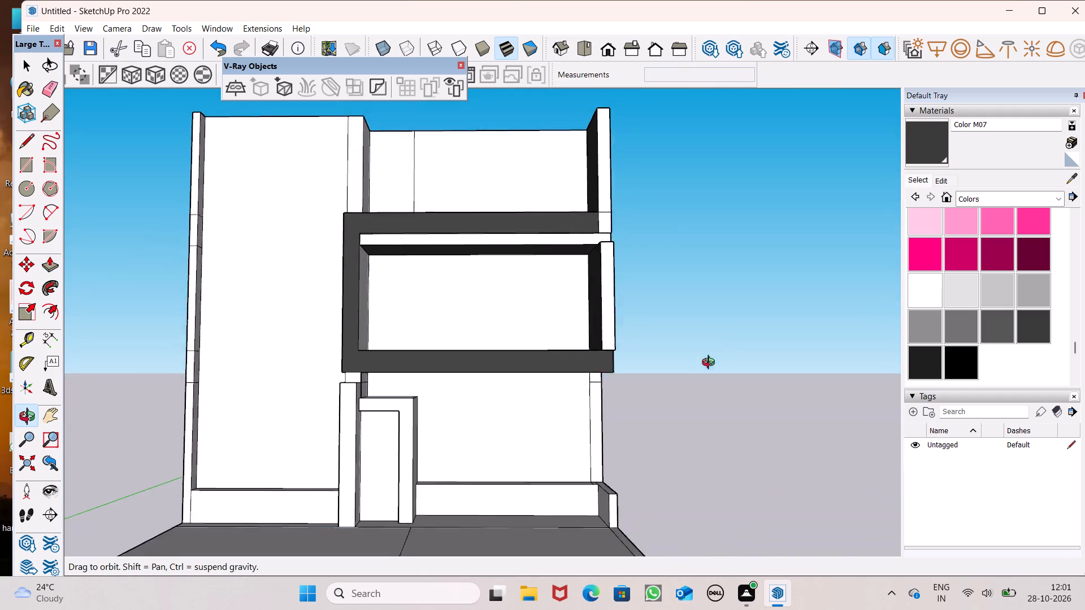
middle_drag(711, 364, 710, 378)
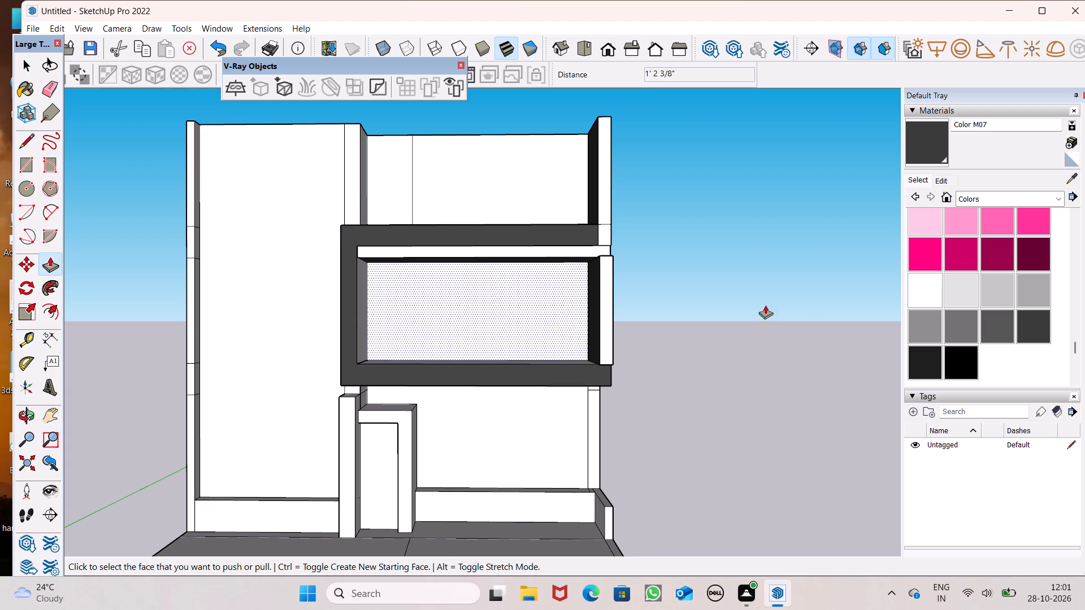
click(918, 111)
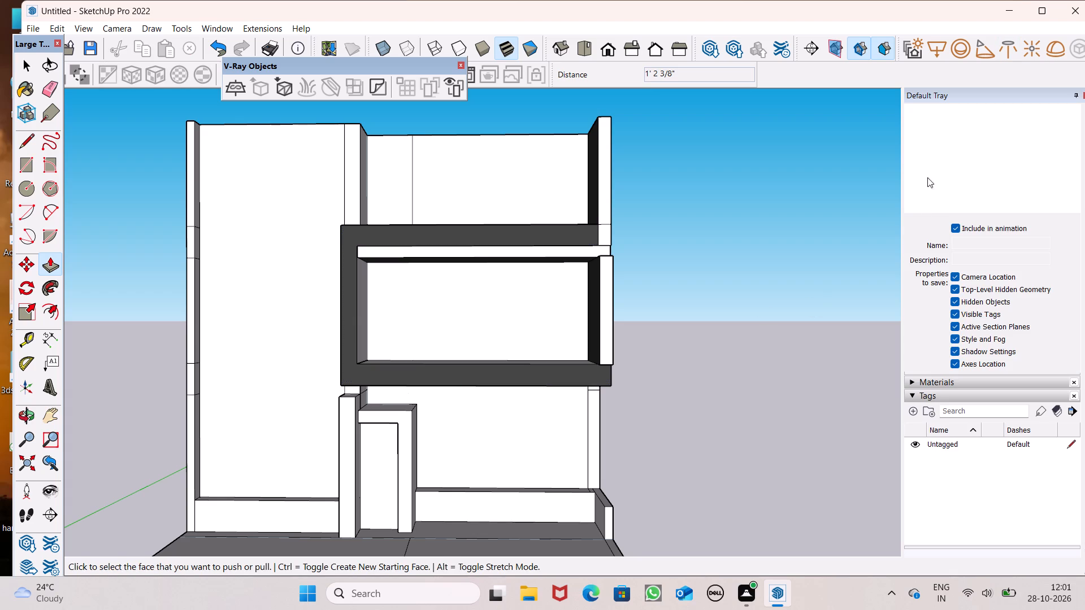
scroll(919, 323, down, 7)
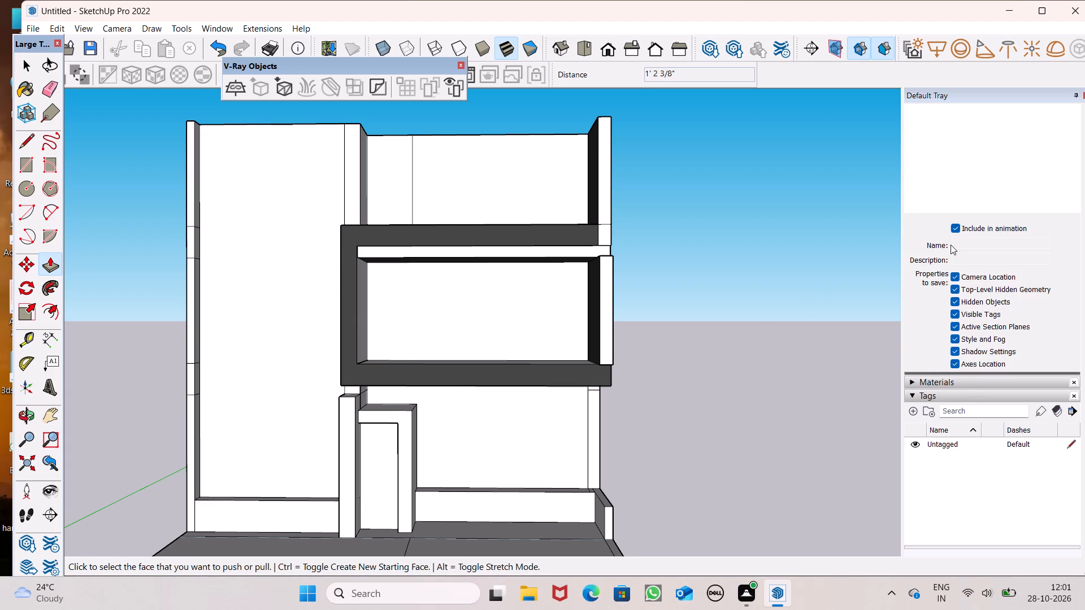
scroll(932, 140, up, 2)
click(938, 90)
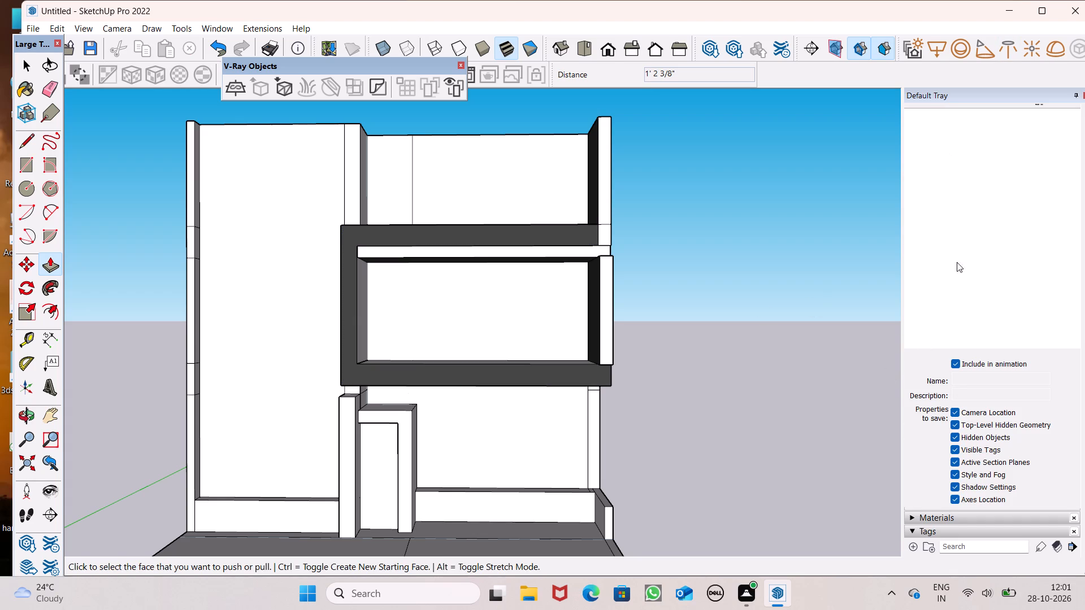
scroll(972, 375, down, 5)
click(931, 383)
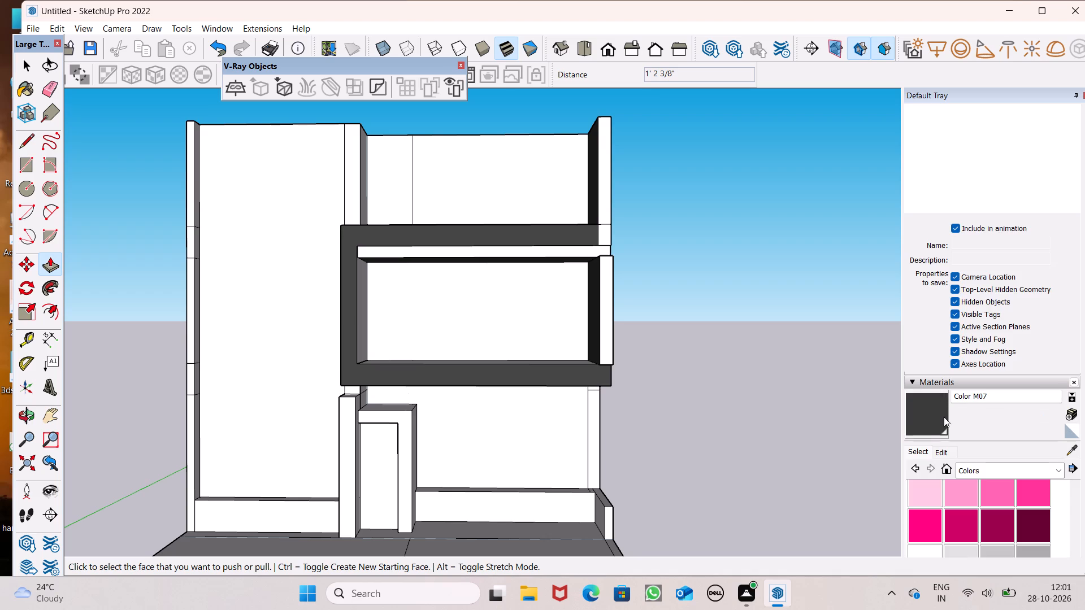
click(910, 412)
scroll(581, 245, up, 5)
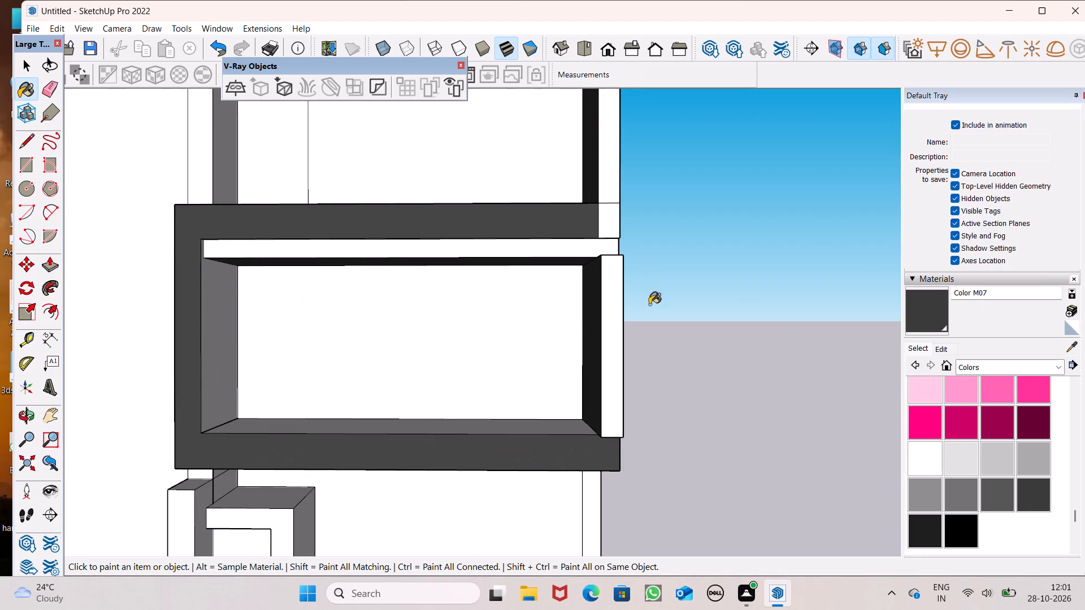
click(623, 329)
scroll(606, 256, up, 4)
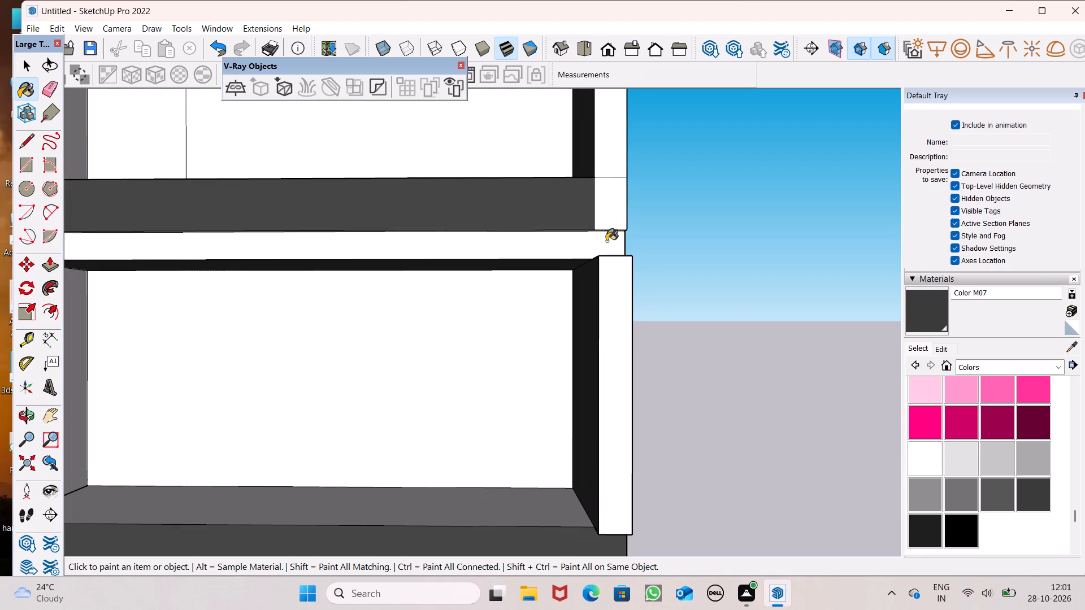
click(610, 209)
click(613, 323)
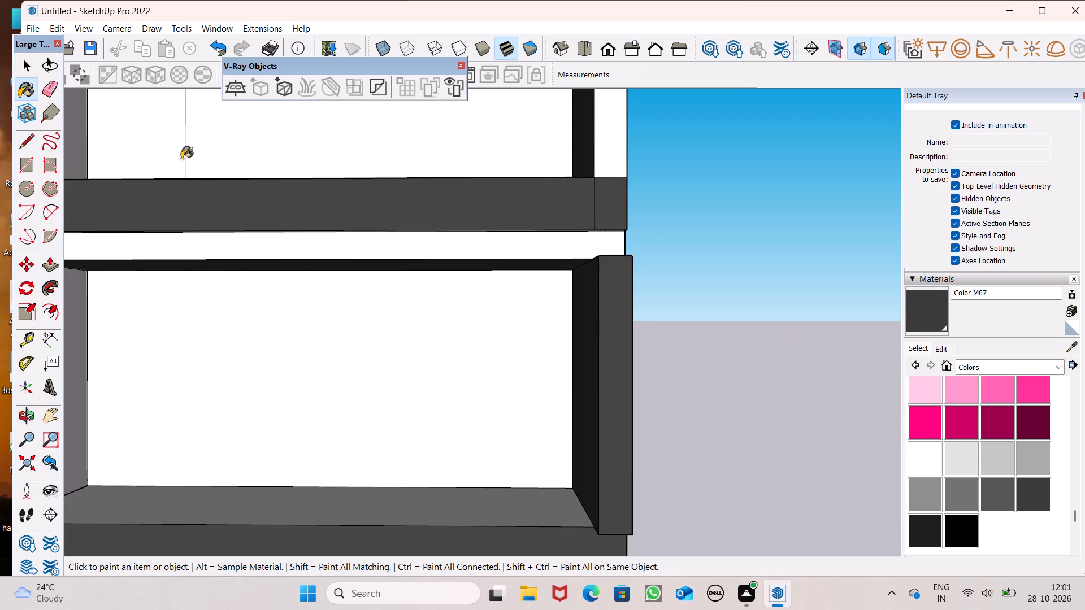
Erase the vertical edge dividing the upper ledge's front face near the side wall.
click(45, 93)
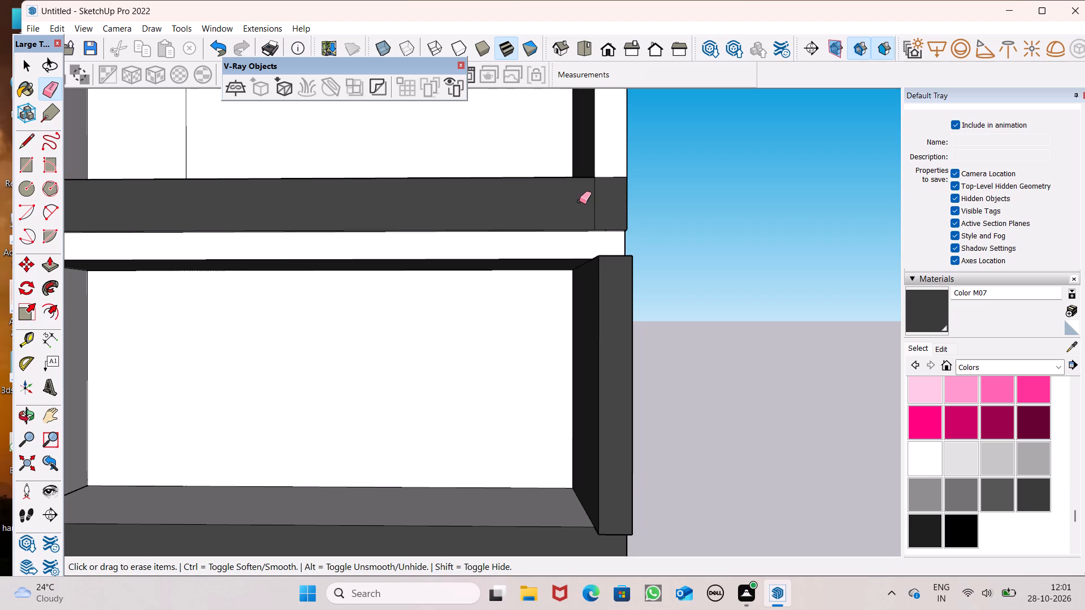
drag(593, 202, 542, 201)
drag(585, 199, 607, 189)
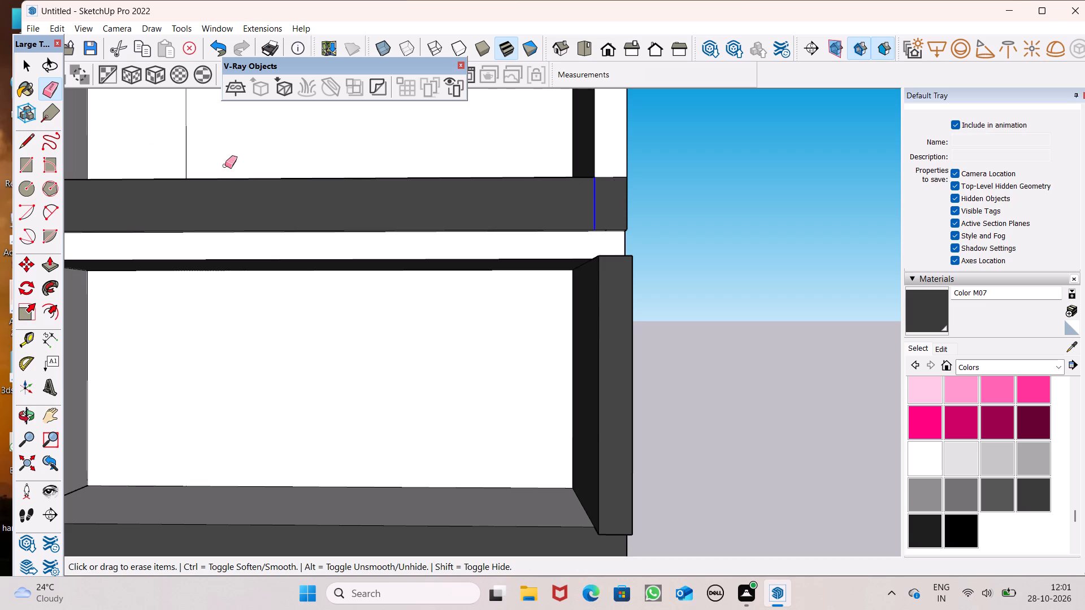
Paint the middle-floor and top-floor sections of the side wall's outer face with Color M07.
click(21, 81)
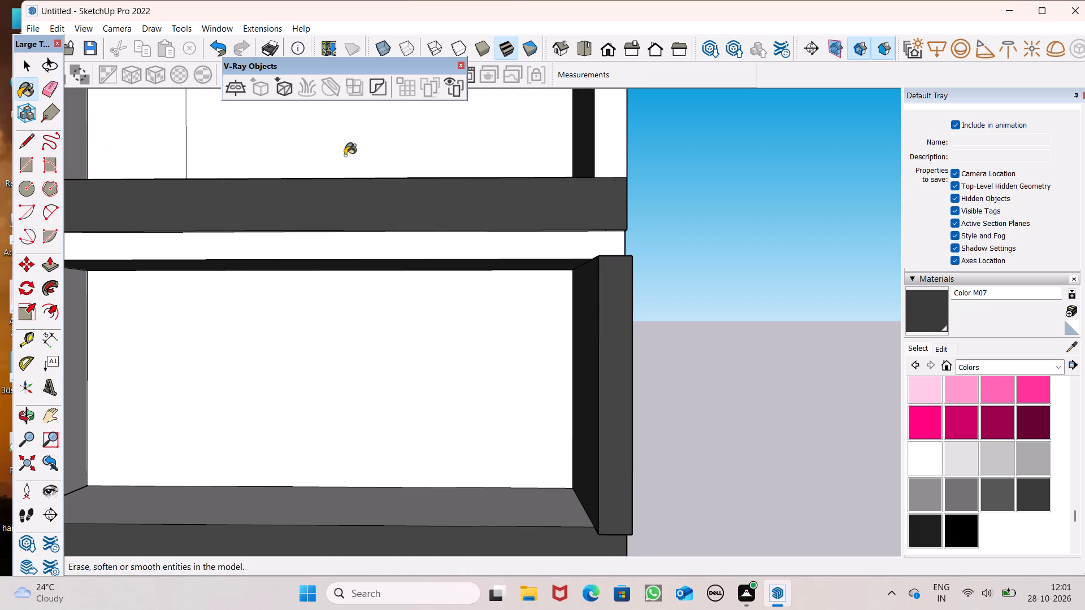
scroll(365, 162, down, 3)
middle_drag(500, 310, 288, 328)
scroll(288, 328, up, 1)
scroll(522, 299, down, 6)
middle_drag(539, 359, 596, 312)
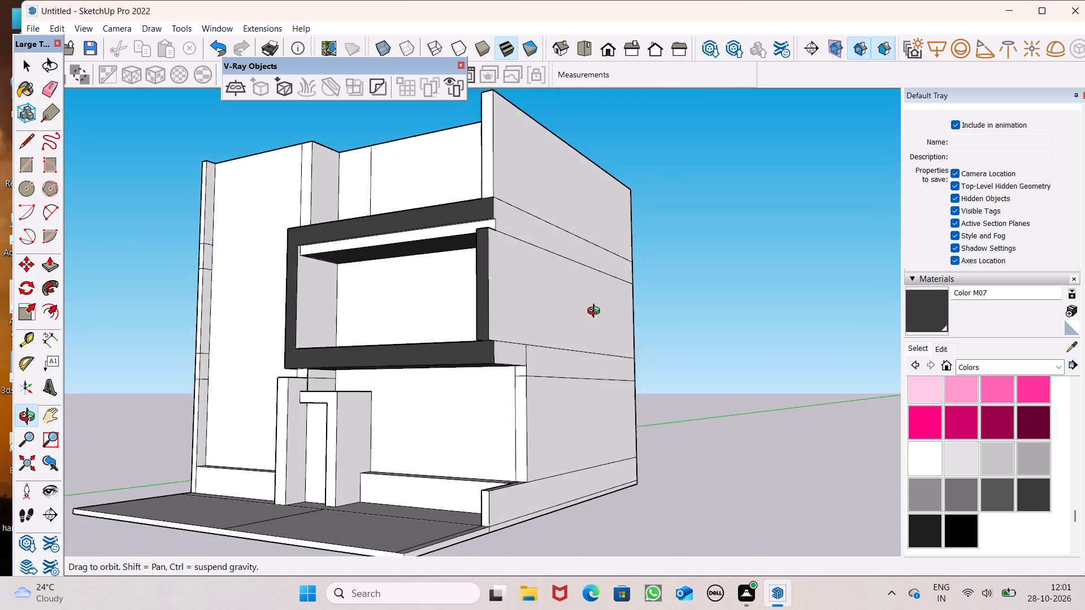
middle_drag(596, 312, 430, 398)
scroll(430, 398, up, 1)
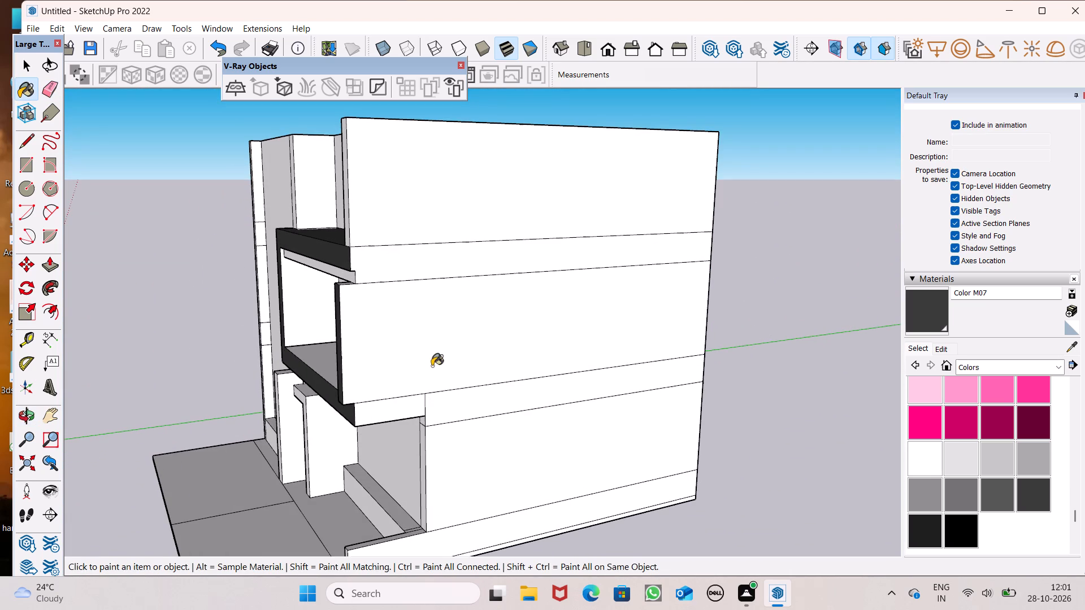
click(469, 291)
click(458, 197)
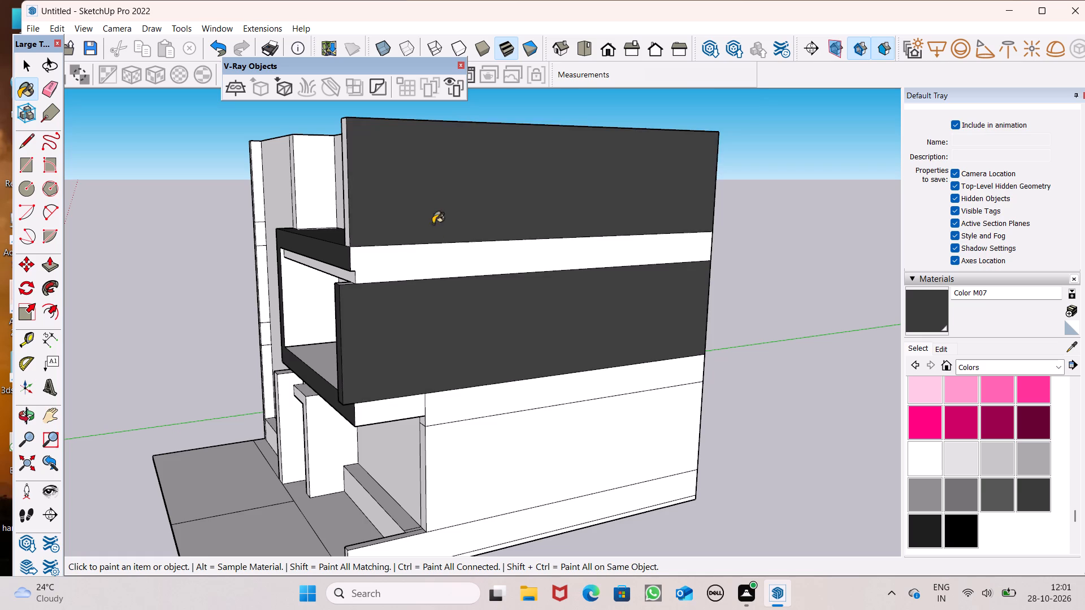
Paint the lower ledge's end face on the side wall side with Color M07.
middle_drag(443, 289, 758, 260)
scroll(683, 299, up, 3)
scroll(641, 371, up, 4)
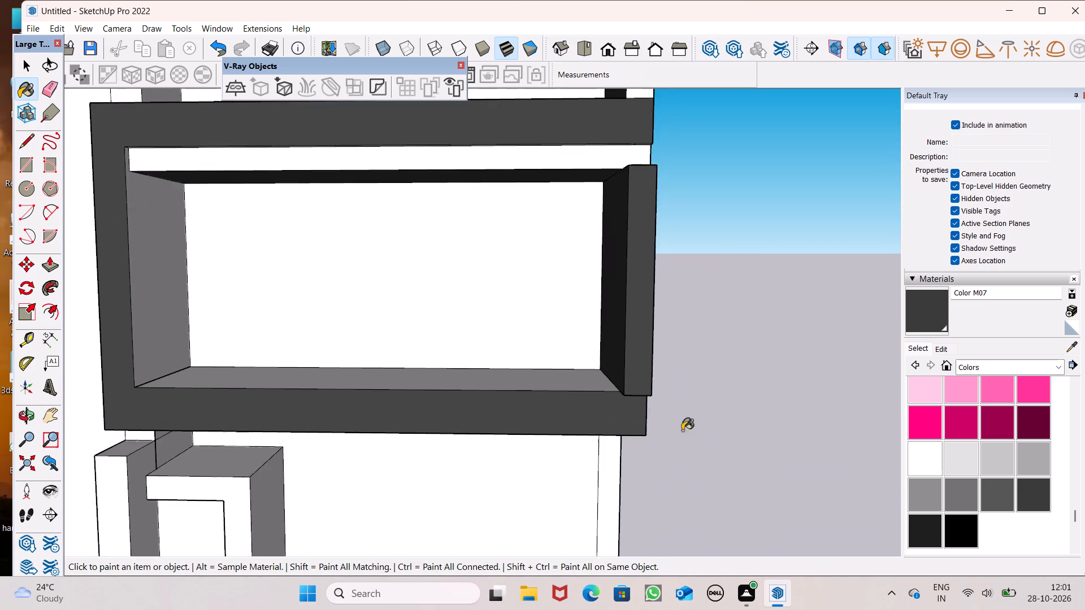
middle_drag(695, 454, 462, 387)
scroll(396, 383, up, 5)
click(392, 321)
Paint the small underside face at the bottom of the side wall's projecting edge, above the lower ledge, with Color M07.
scroll(517, 310, down, 5)
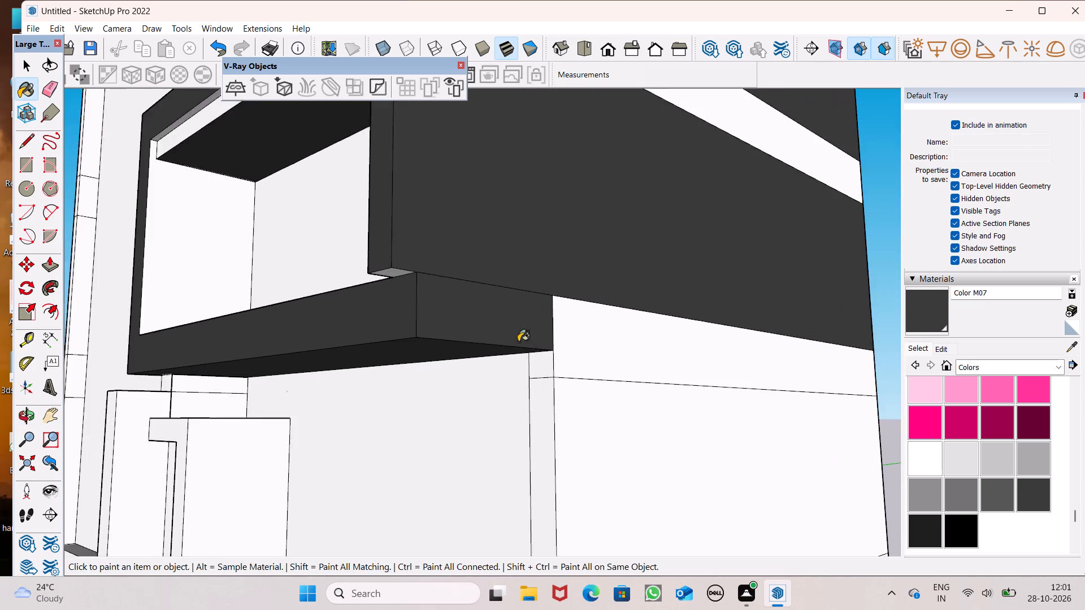
middle_drag(526, 352, 763, 464)
scroll(680, 361, down, 5)
scroll(761, 270, up, 6)
click(750, 268)
scroll(574, 304, down, 3)
middle_drag(650, 411, 614, 232)
scroll(634, 299, up, 6)
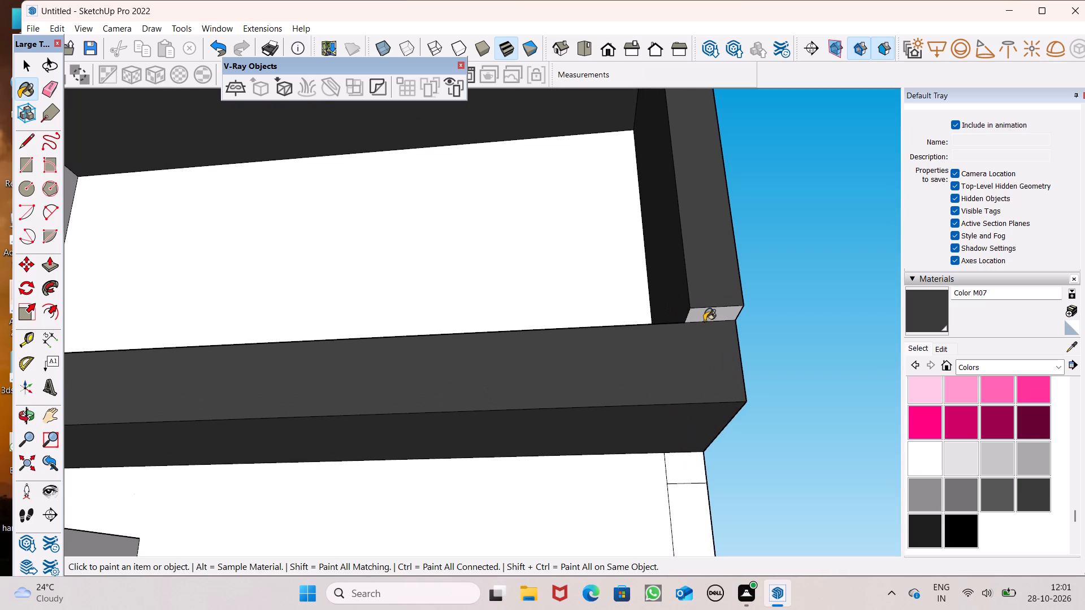
click(704, 321)
Paint the front face and the inner side face of the top-floor pier above the projecting frame with Color M07.
scroll(681, 198, down, 8)
middle_drag(712, 290, 758, 495)
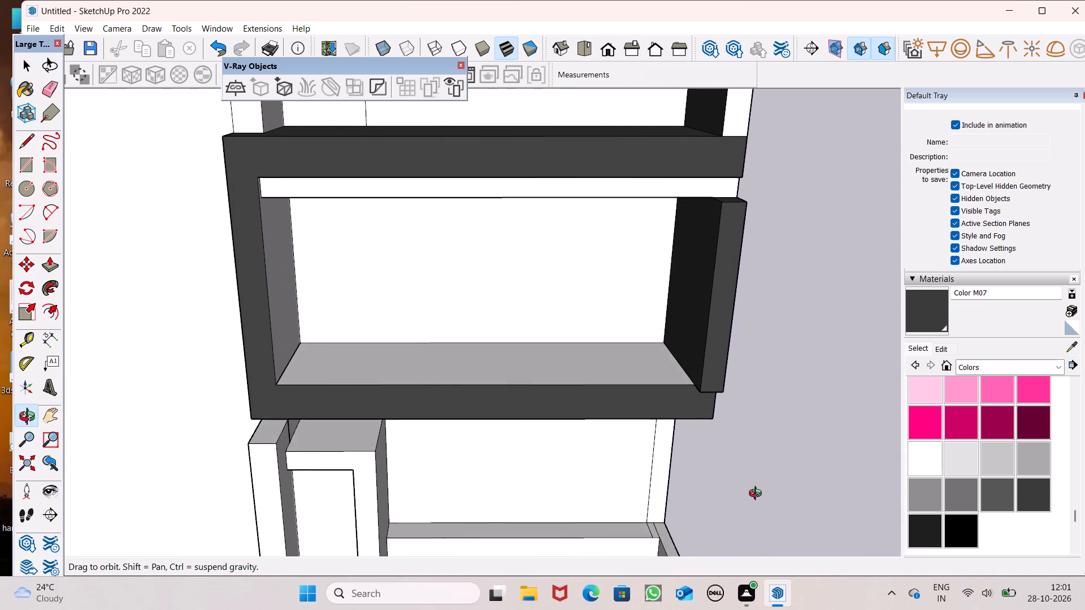
middle_drag(758, 495, 749, 459)
scroll(709, 404, down, 3)
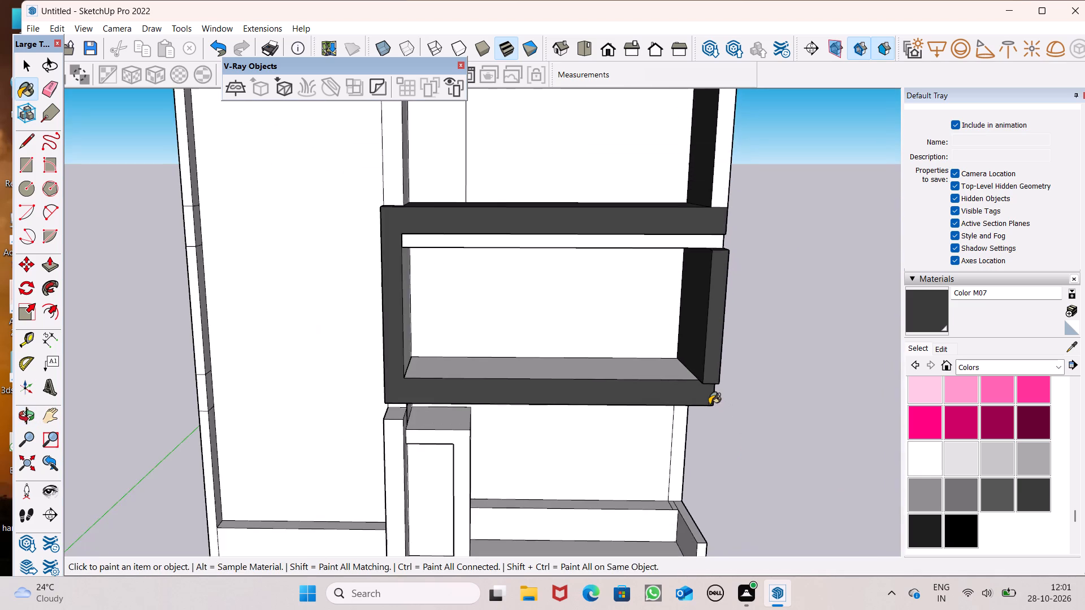
scroll(709, 404, down, 2)
middle_drag(681, 395, 674, 422)
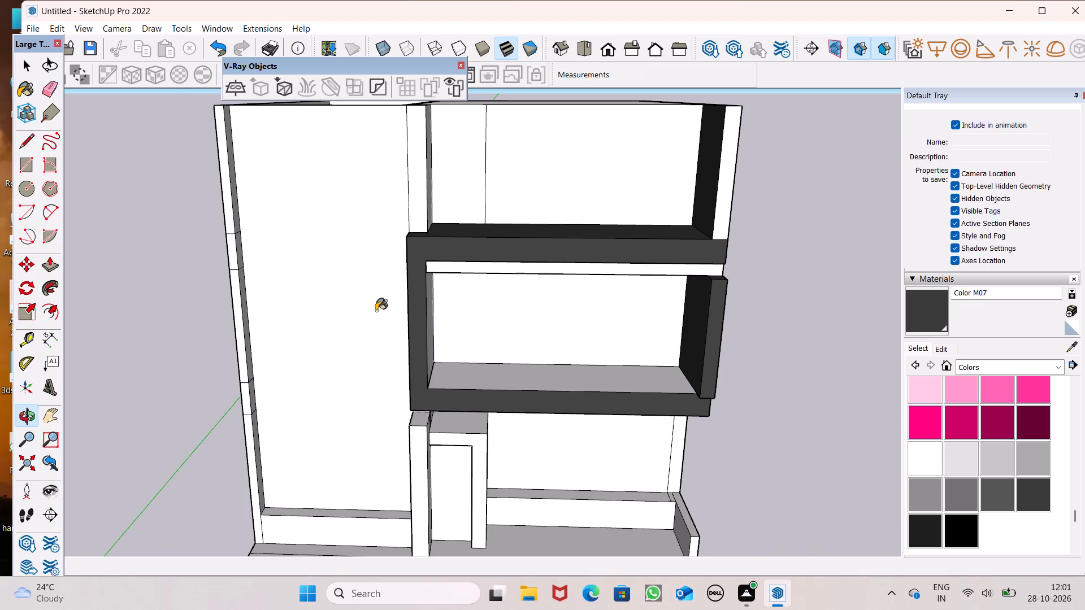
scroll(342, 271, down, 4)
scroll(396, 259, up, 4)
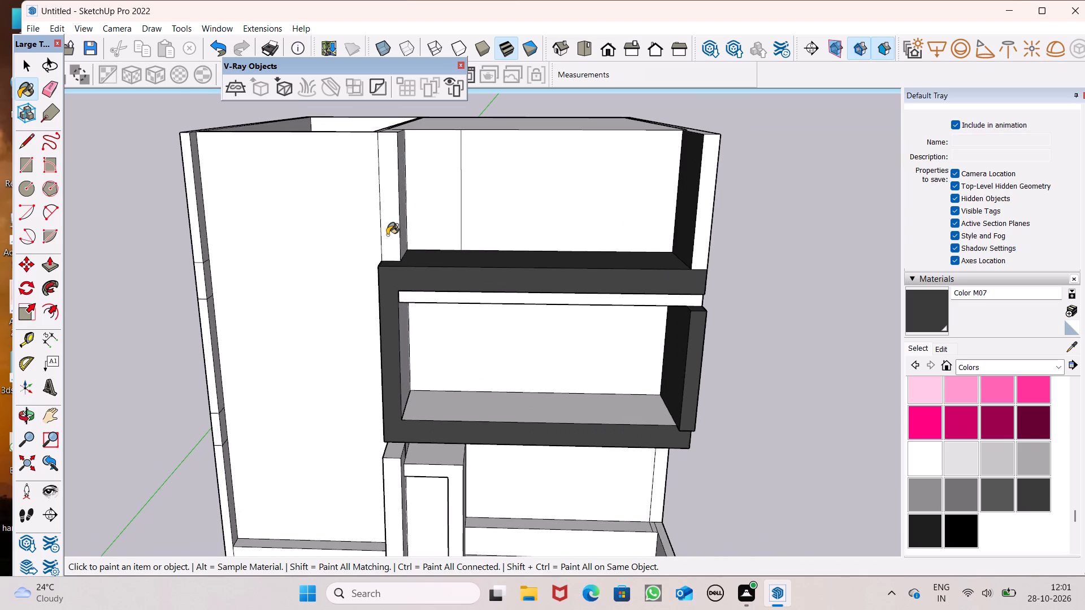
click(388, 234)
scroll(395, 238, up, 1)
middle_drag(398, 243, 318, 358)
scroll(323, 350, up, 1)
scroll(353, 256, up, 4)
click(403, 240)
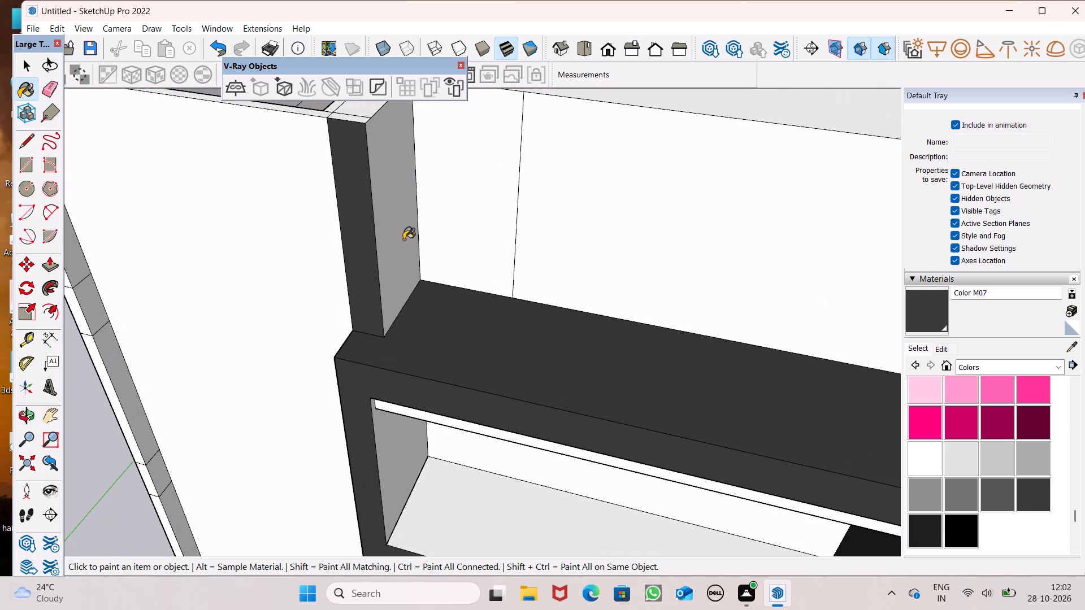
Paint the side wall's top-floor front edge and the top surface along the wall and roof with Color M07.
scroll(396, 231, down, 8)
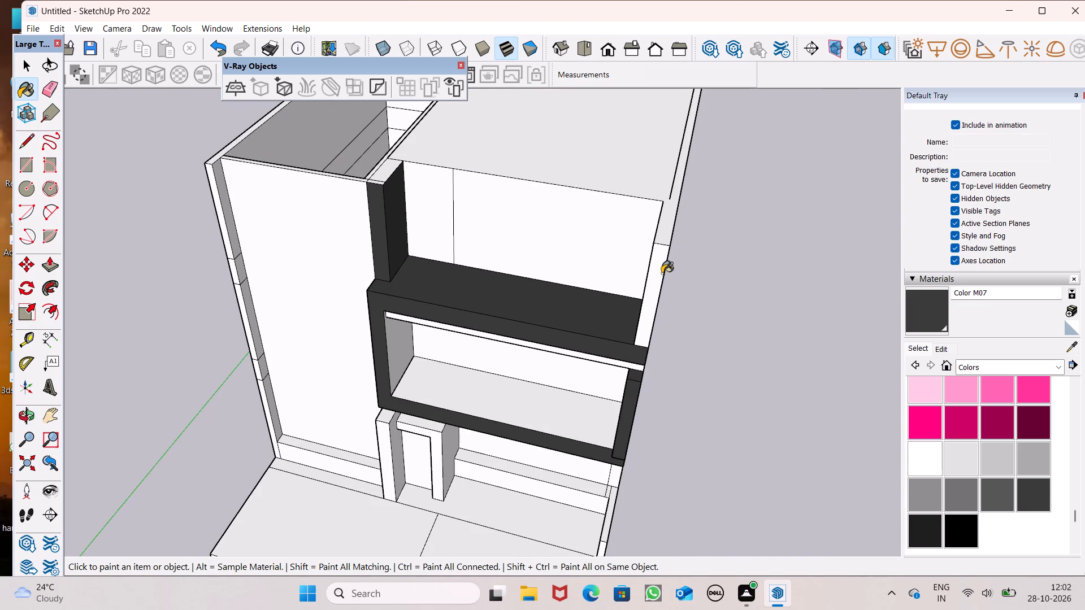
click(662, 273)
scroll(643, 263, up, 2)
middle_drag(643, 263, 789, 262)
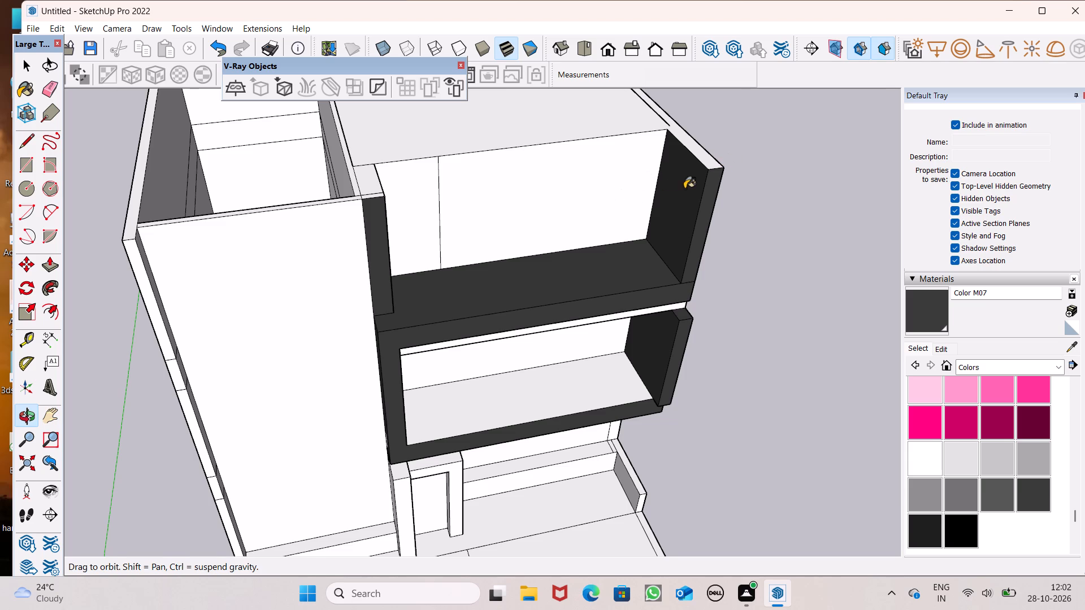
click(685, 188)
click(699, 154)
Examine the painted building from above and from the front.
scroll(626, 163, down, 8)
middle_drag(559, 233, 422, 332)
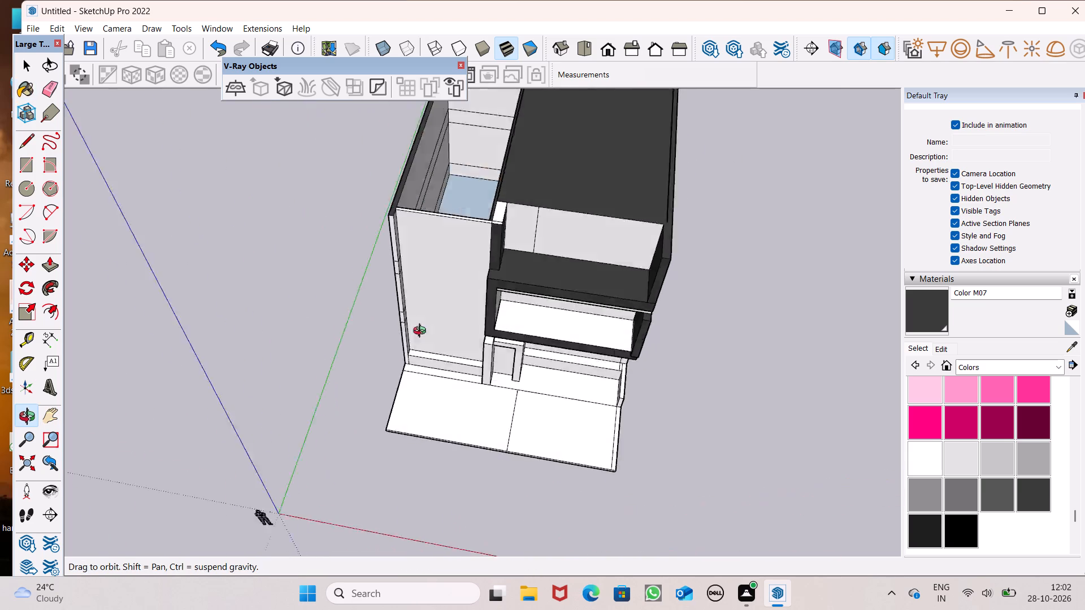
middle_drag(422, 332, 510, 259)
scroll(510, 259, up, 1)
scroll(482, 334, down, 5)
middle_drag(472, 374, 479, 347)
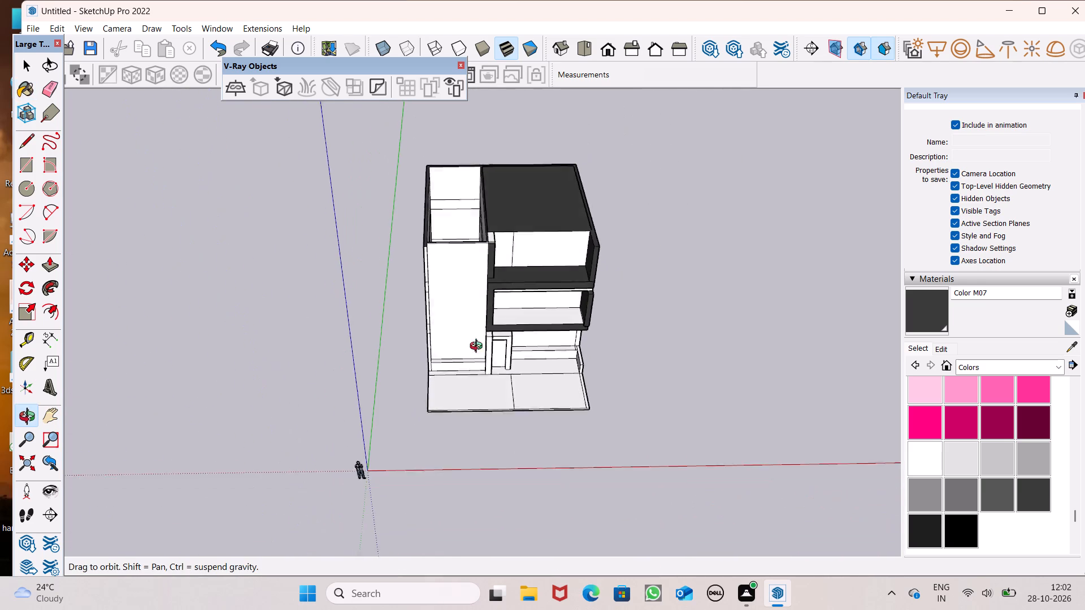
middle_drag(479, 347, 457, 197)
scroll(457, 197, up, 1)
scroll(459, 273, up, 2)
middle_drag(385, 260, 420, 188)
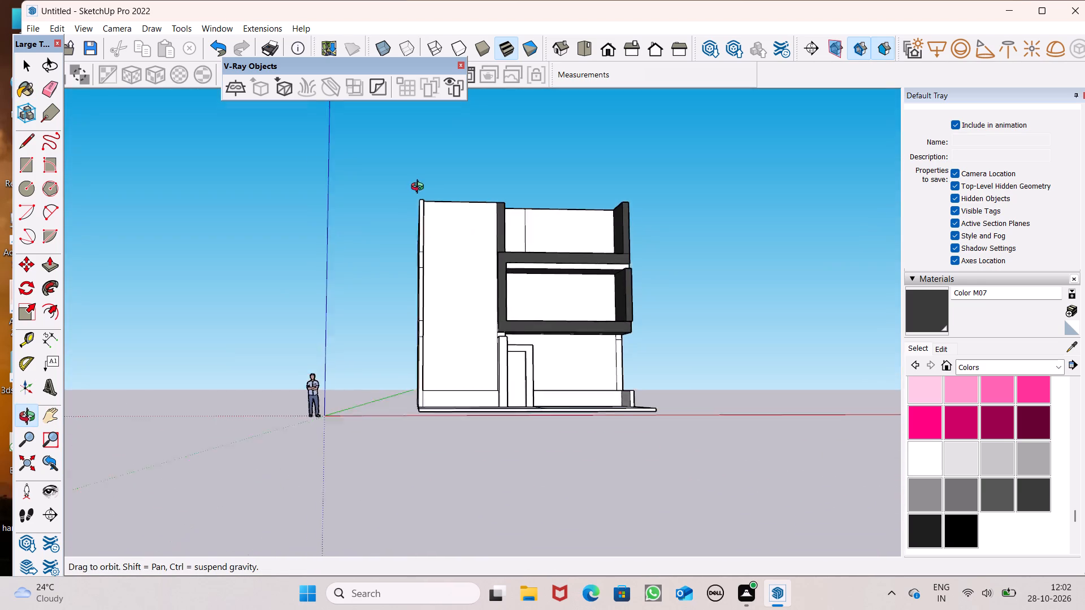
middle_drag(420, 188, 418, 190)
middle_drag(514, 380, 472, 416)
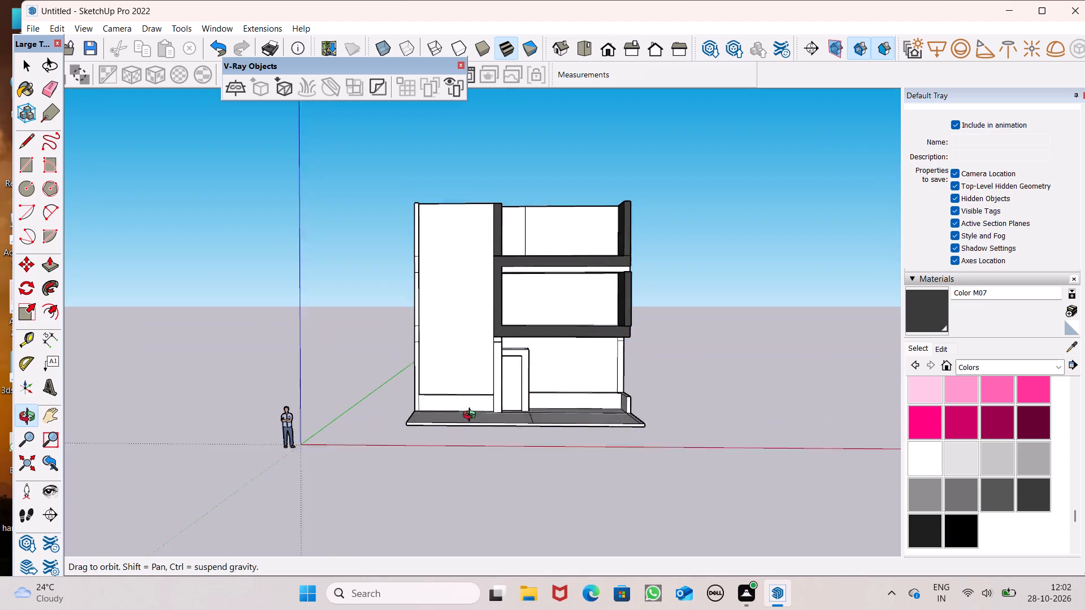
middle_drag(472, 416, 444, 445)
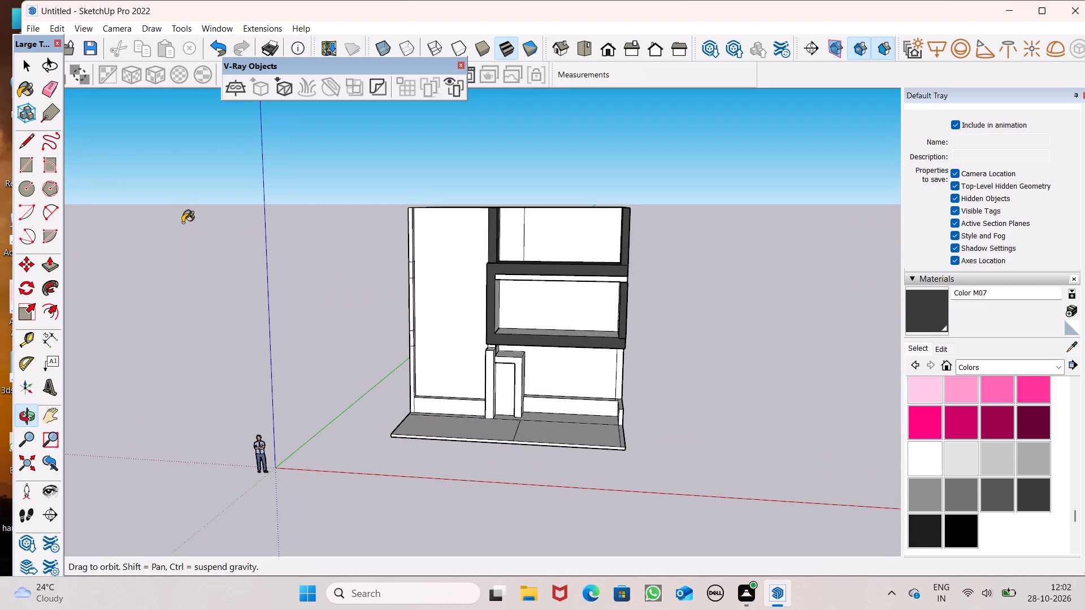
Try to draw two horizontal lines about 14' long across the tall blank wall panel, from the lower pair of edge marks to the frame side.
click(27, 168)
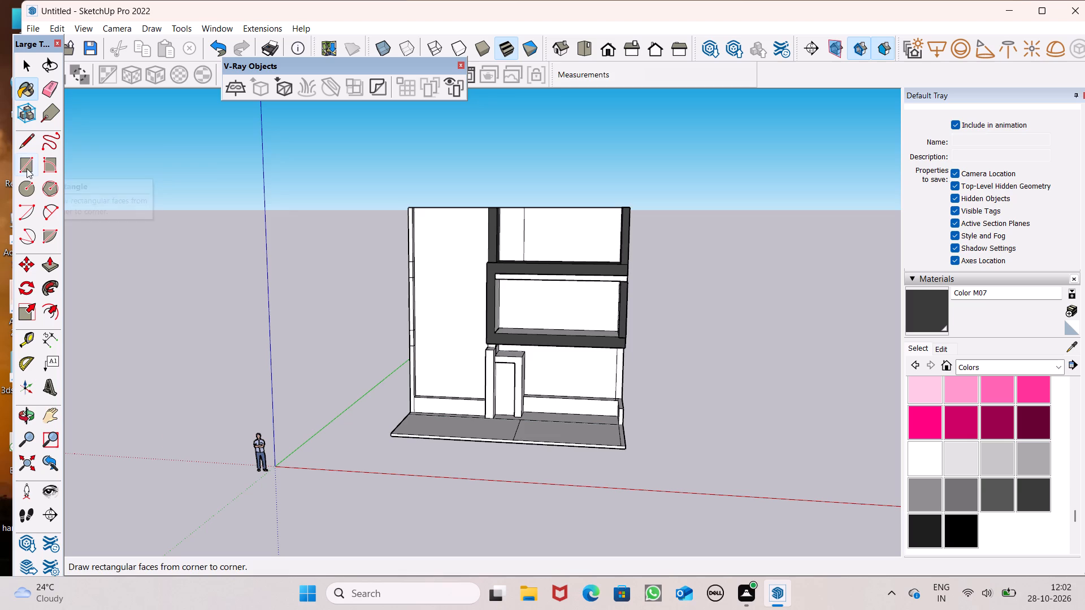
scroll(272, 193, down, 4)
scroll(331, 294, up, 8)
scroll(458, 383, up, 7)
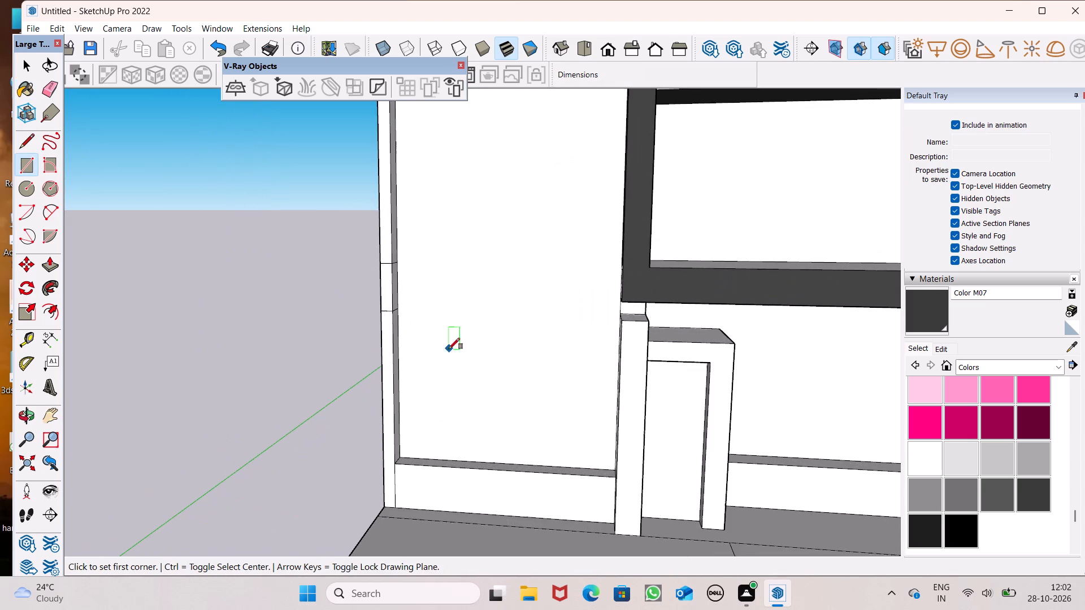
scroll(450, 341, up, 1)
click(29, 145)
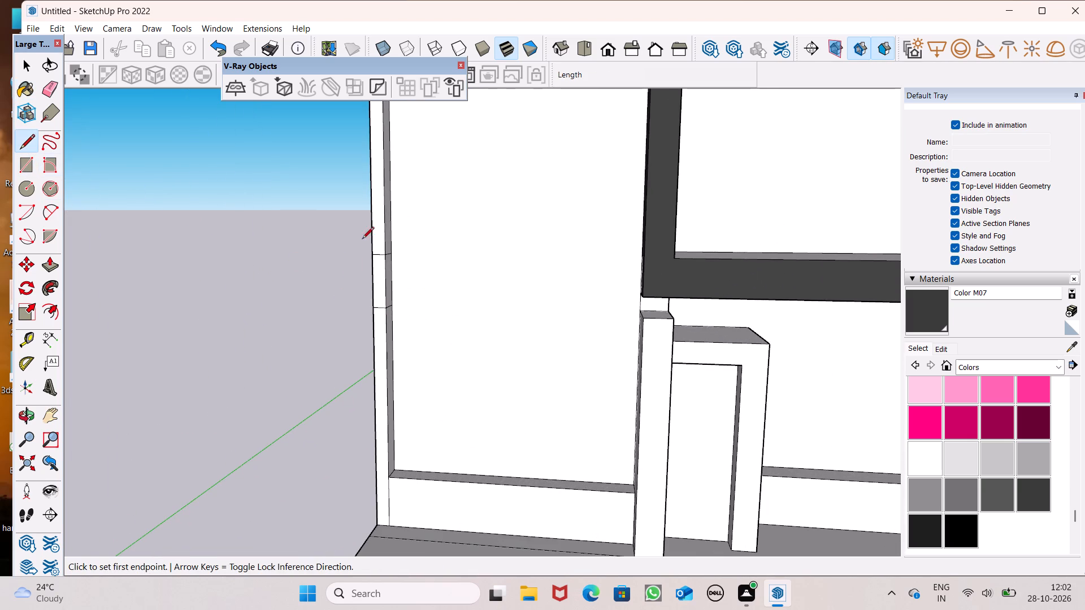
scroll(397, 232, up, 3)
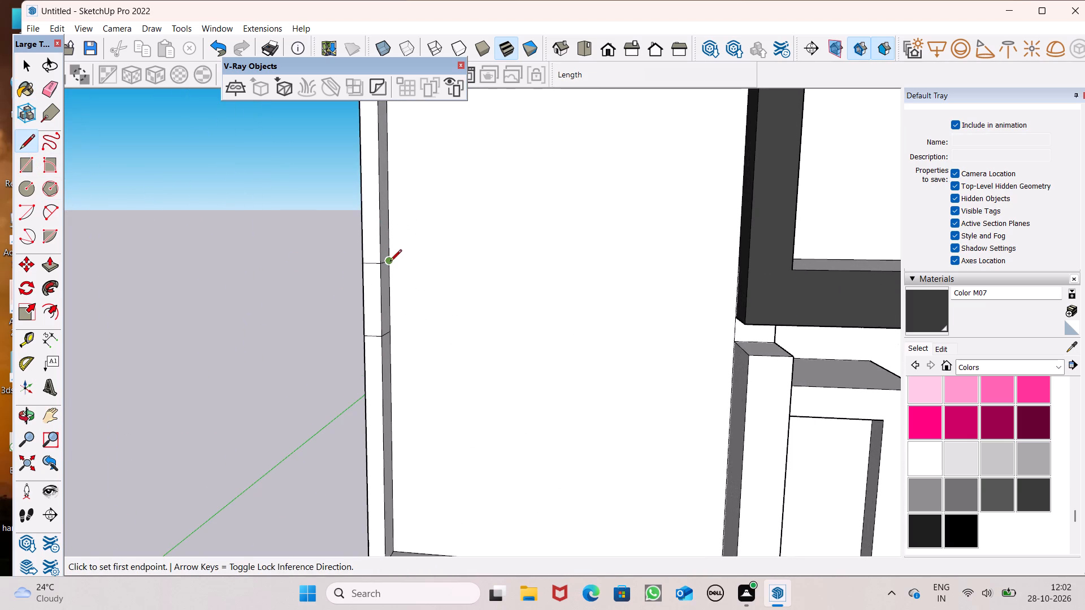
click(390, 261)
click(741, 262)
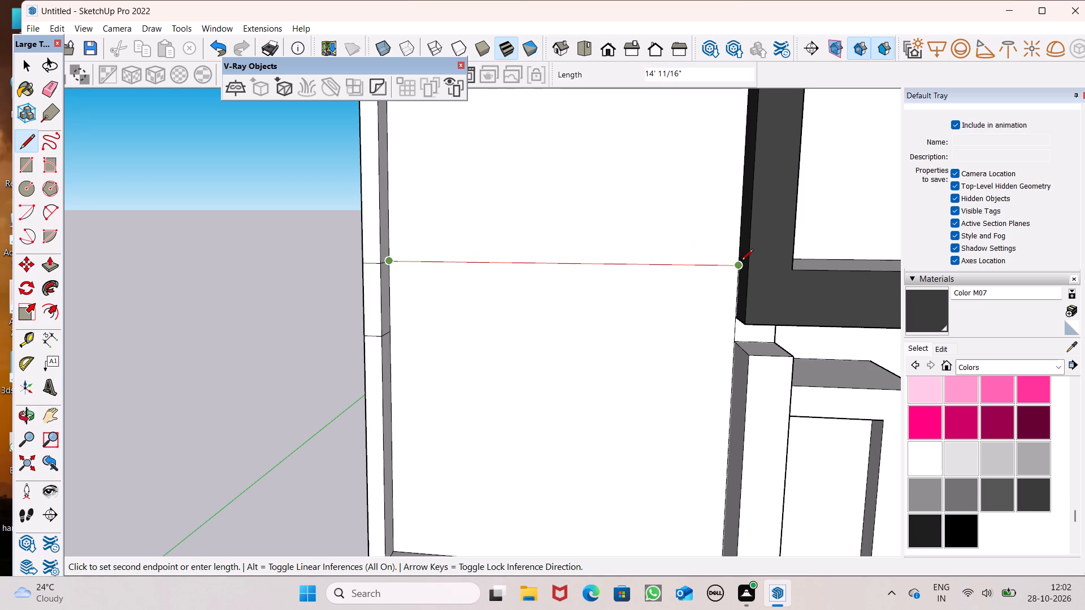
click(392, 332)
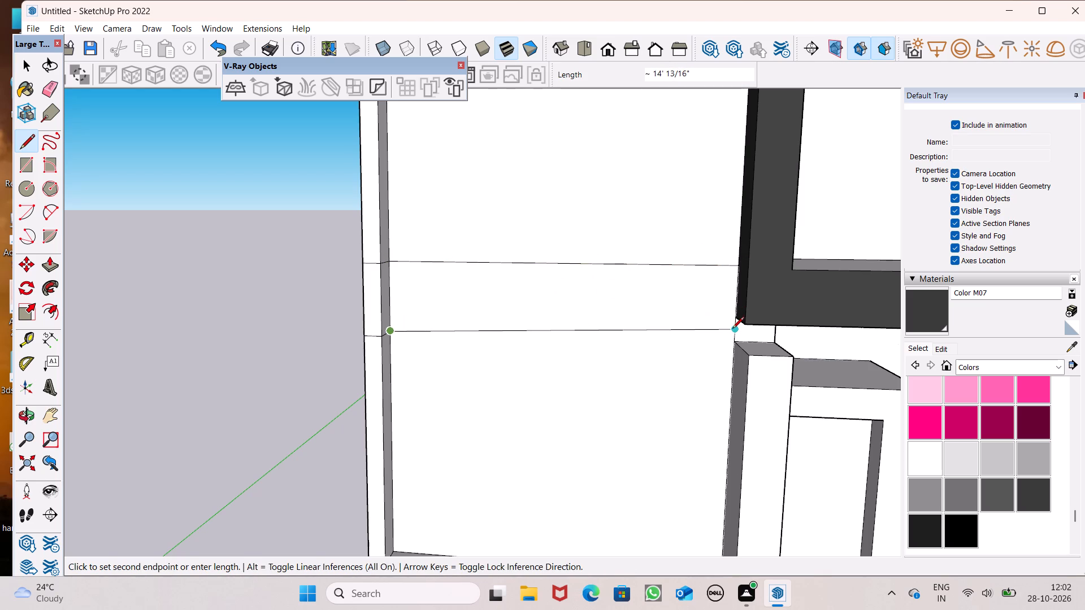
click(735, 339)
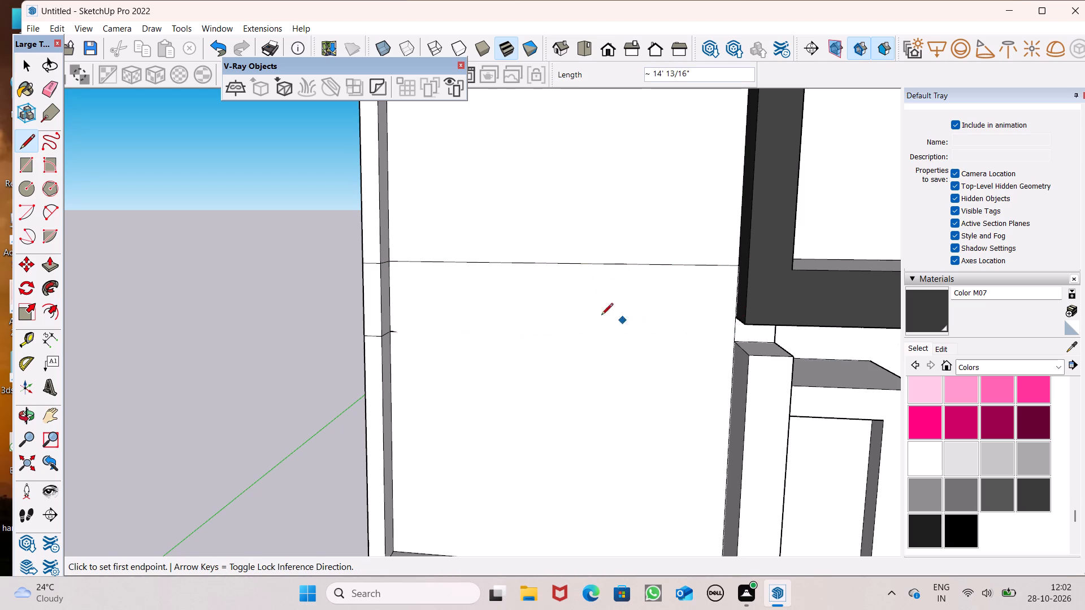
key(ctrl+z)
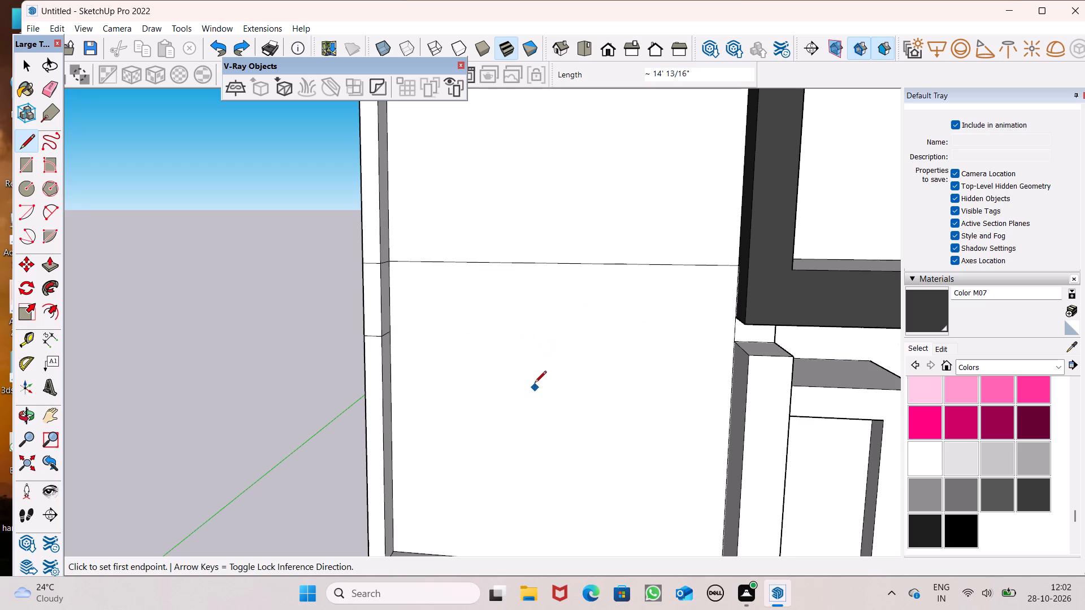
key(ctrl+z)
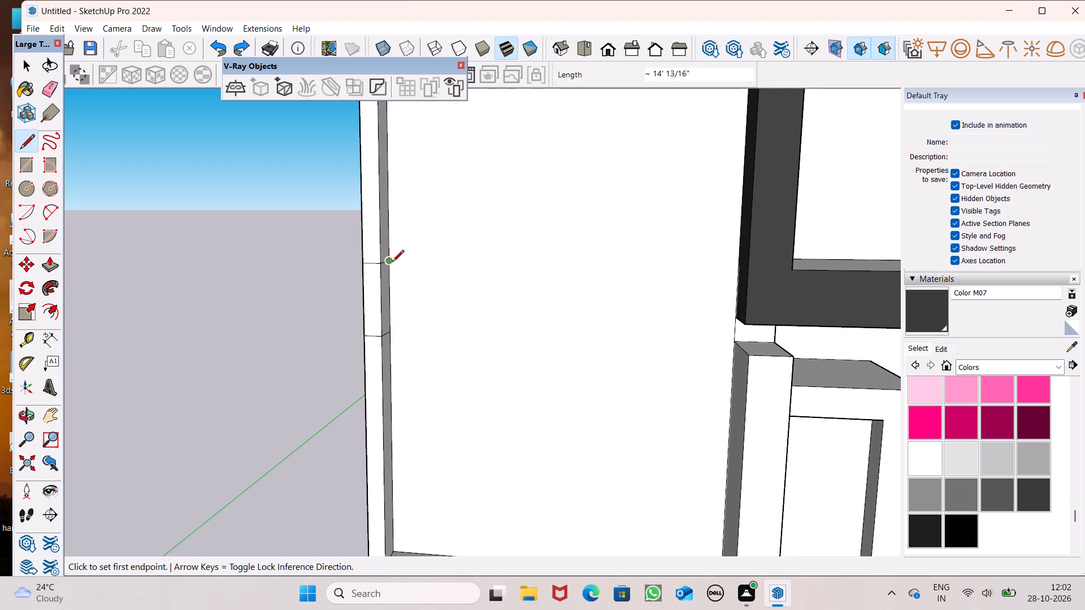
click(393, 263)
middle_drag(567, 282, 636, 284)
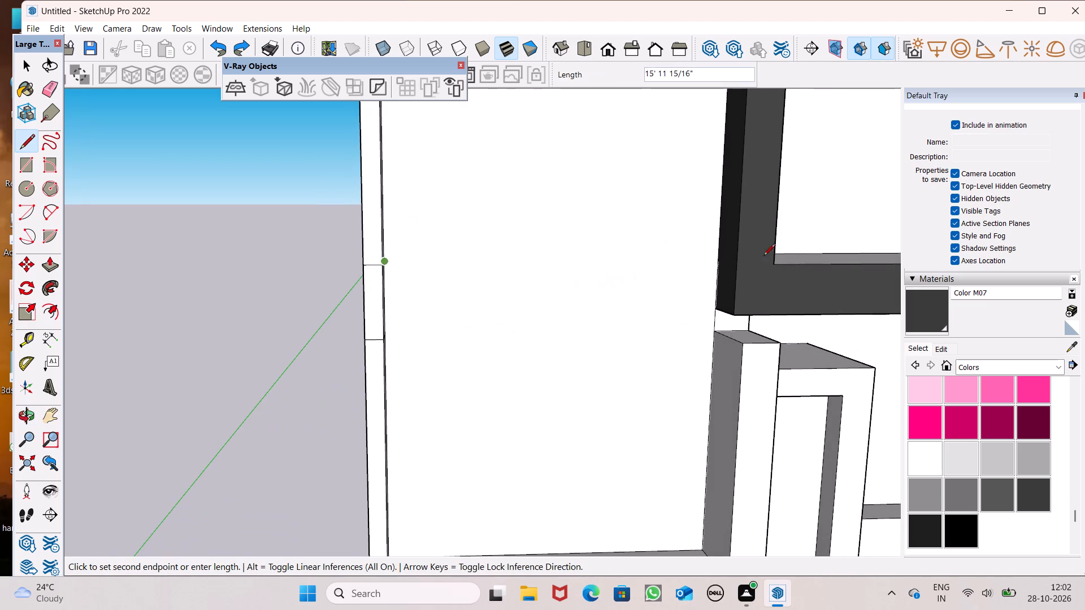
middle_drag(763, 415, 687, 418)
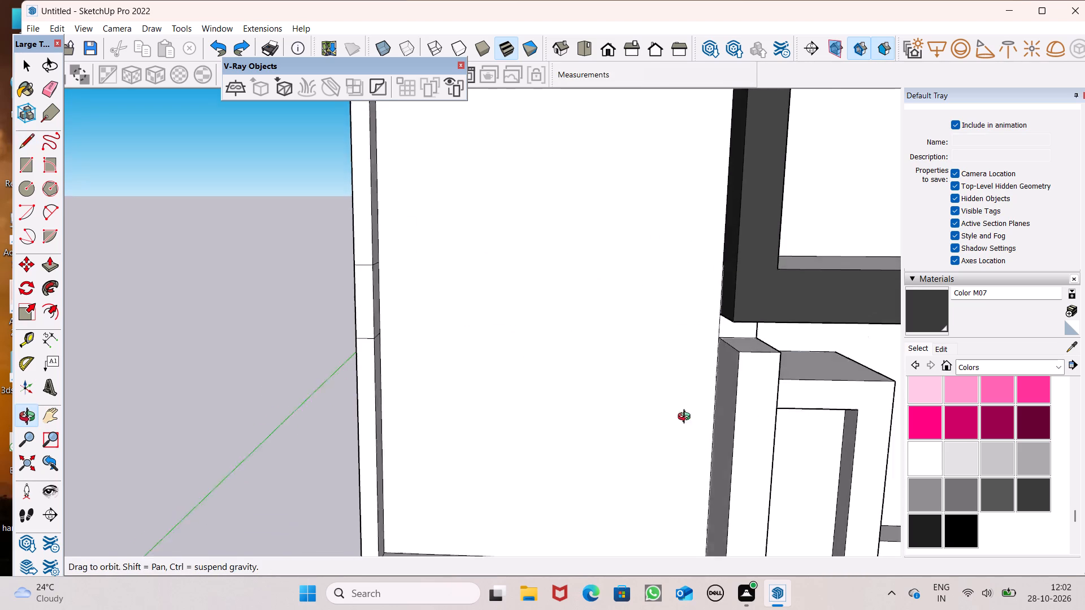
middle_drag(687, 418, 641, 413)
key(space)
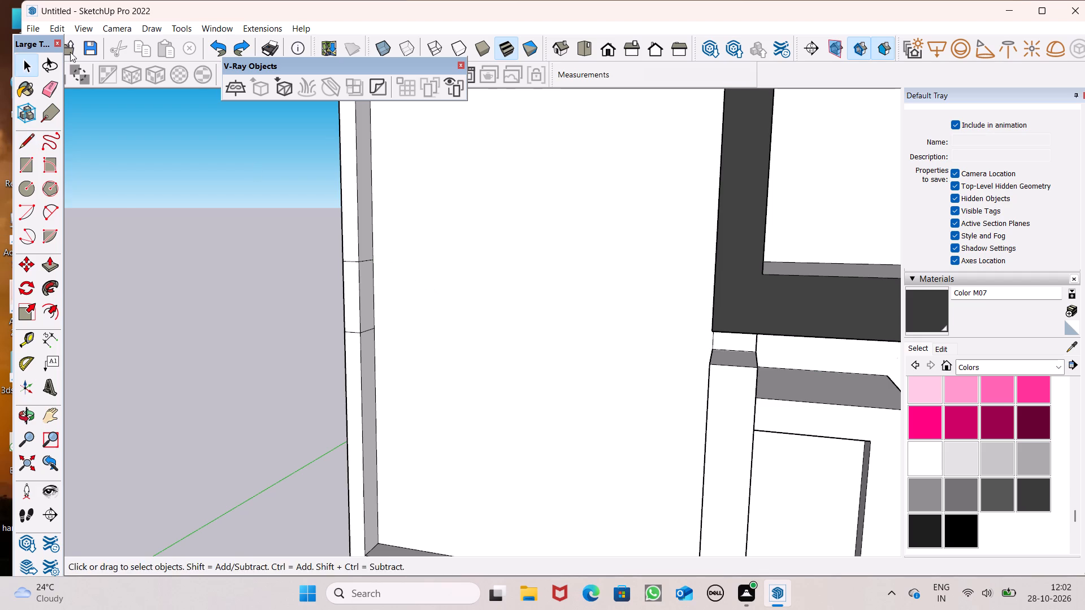
Draw a horizontal line across the tall blank wall panel from the upper mark of the lower pair to the frame's vertical side.
click(26, 140)
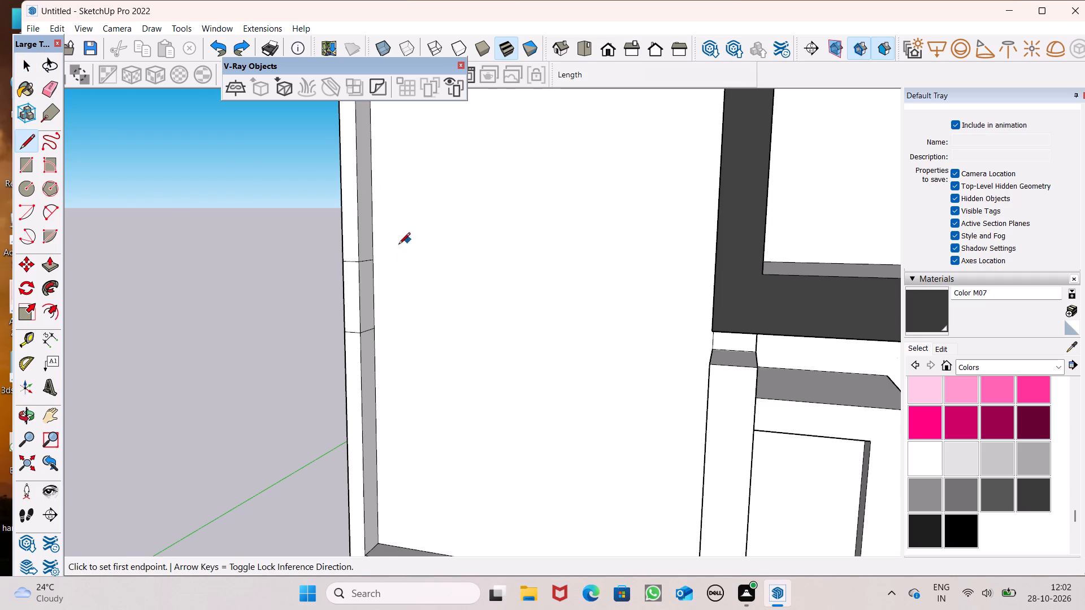
click(370, 260)
middle_drag(440, 272, 605, 273)
scroll(605, 273, up, 1)
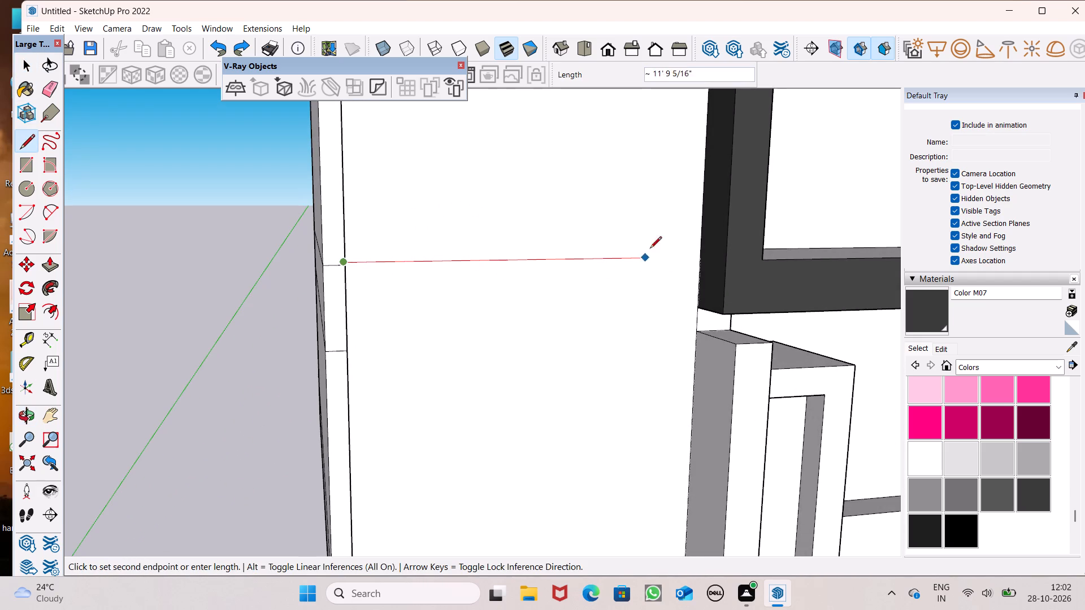
click(700, 258)
Examine the tall blank wall panel around the new horizontal line and the edge mark below it.
scroll(535, 223, down, 3)
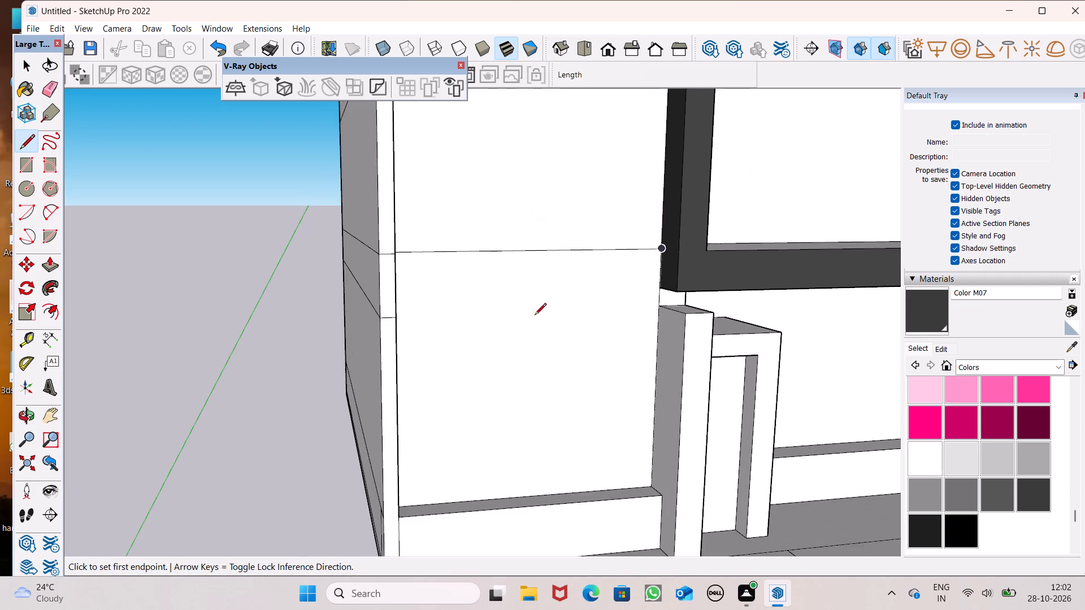
middle_drag(530, 343, 423, 335)
scroll(606, 220, down, 5)
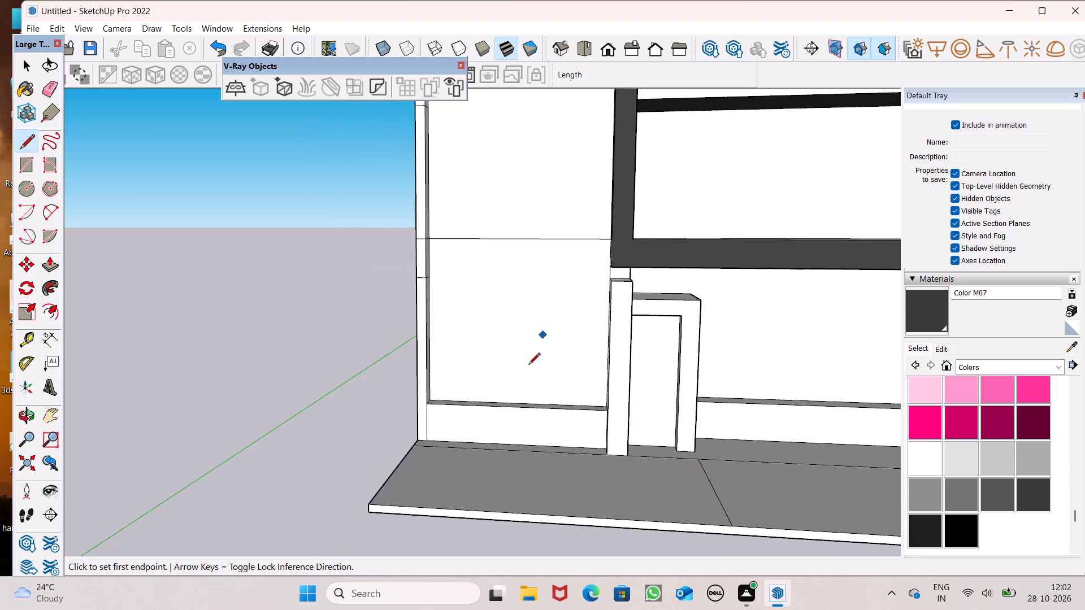
scroll(494, 233, down, 5)
middle_drag(518, 274, 465, 264)
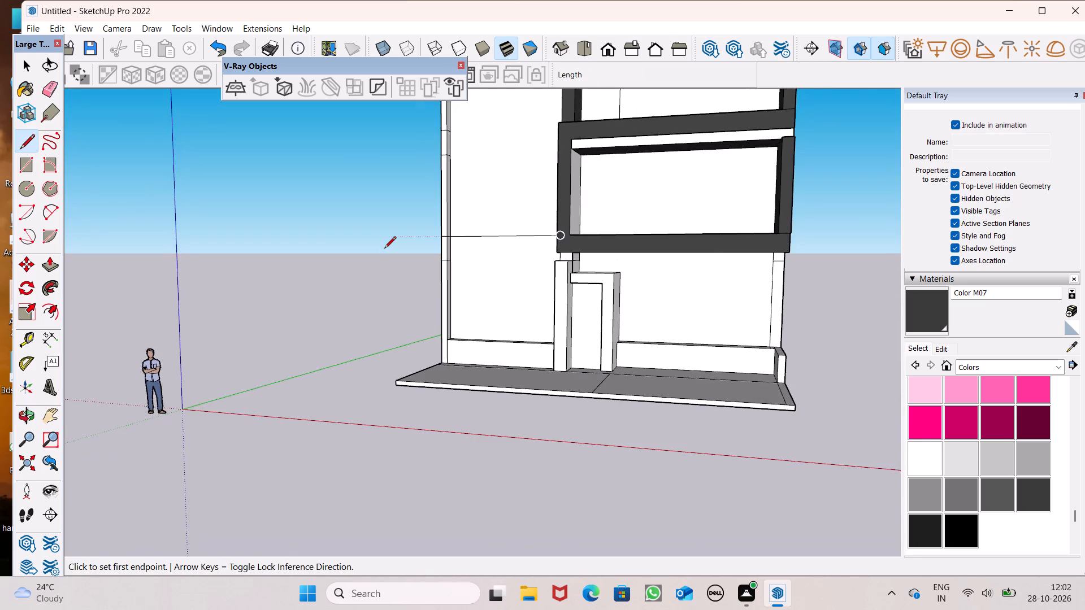
scroll(384, 249, up, 8)
scroll(502, 240, up, 7)
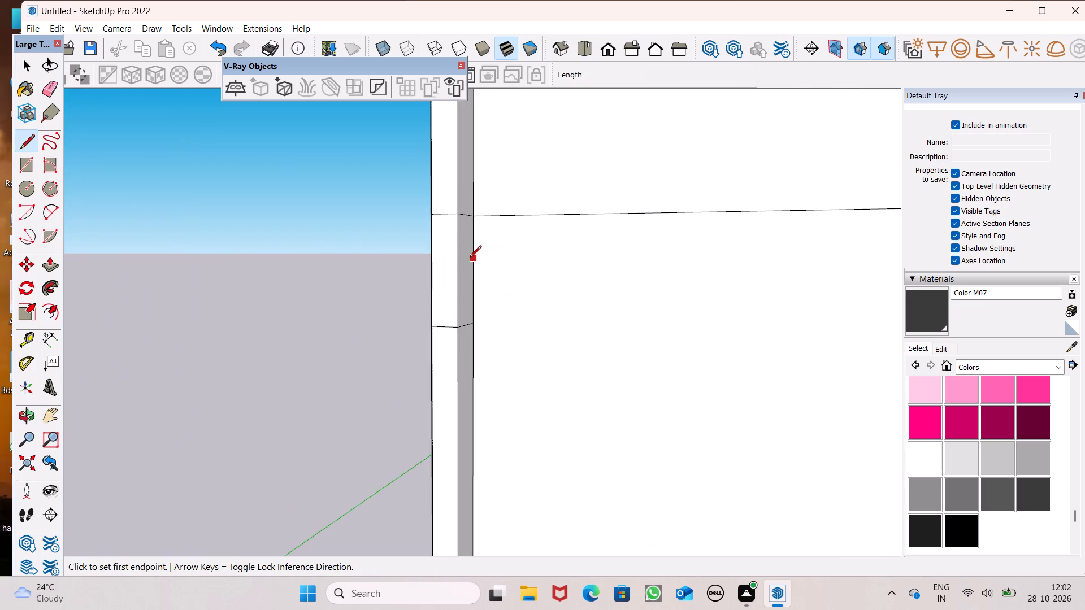
scroll(448, 246, down, 5)
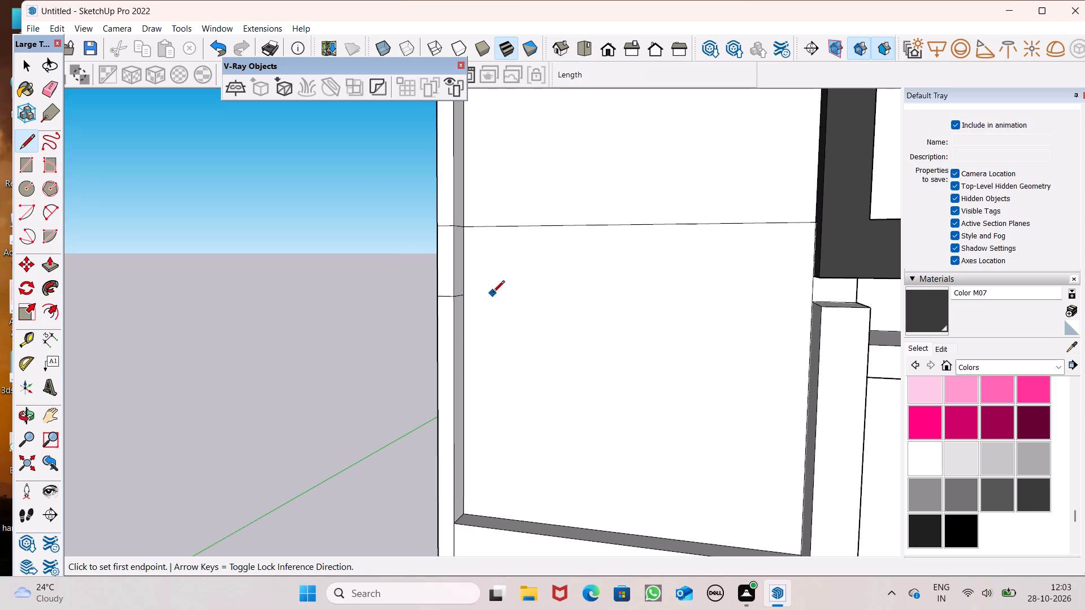
scroll(462, 266, down, 4)
middle_drag(469, 332, 591, 346)
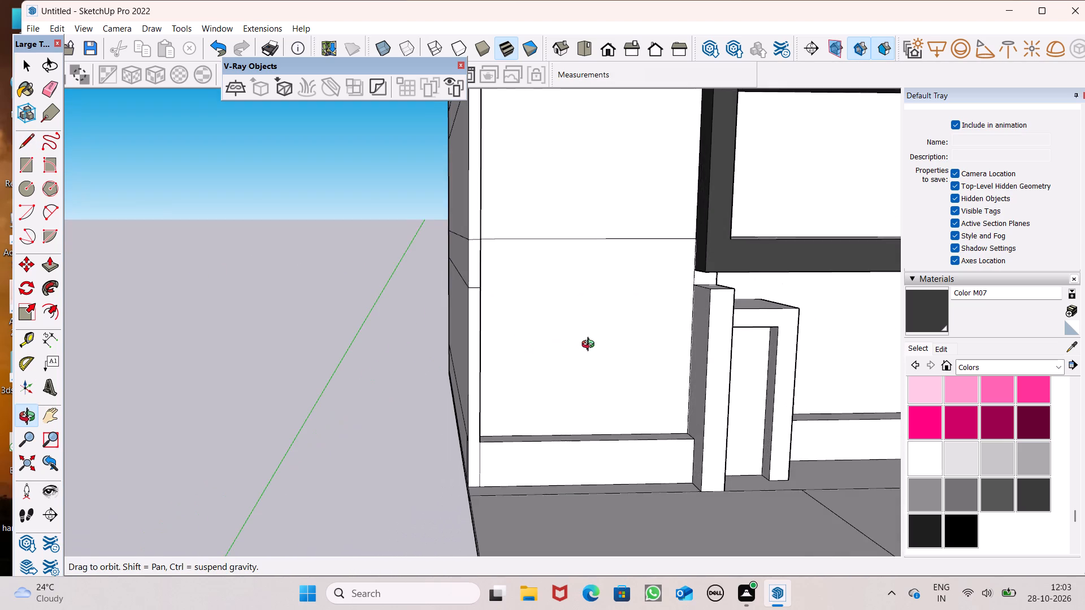
middle_drag(591, 346, 581, 354)
scroll(480, 321, down, 4)
scroll(682, 310, up, 6)
middle_drag(682, 310, 581, 302)
scroll(581, 302, up, 1)
scroll(598, 259, down, 7)
scroll(390, 285, up, 3)
scroll(324, 223, up, 1)
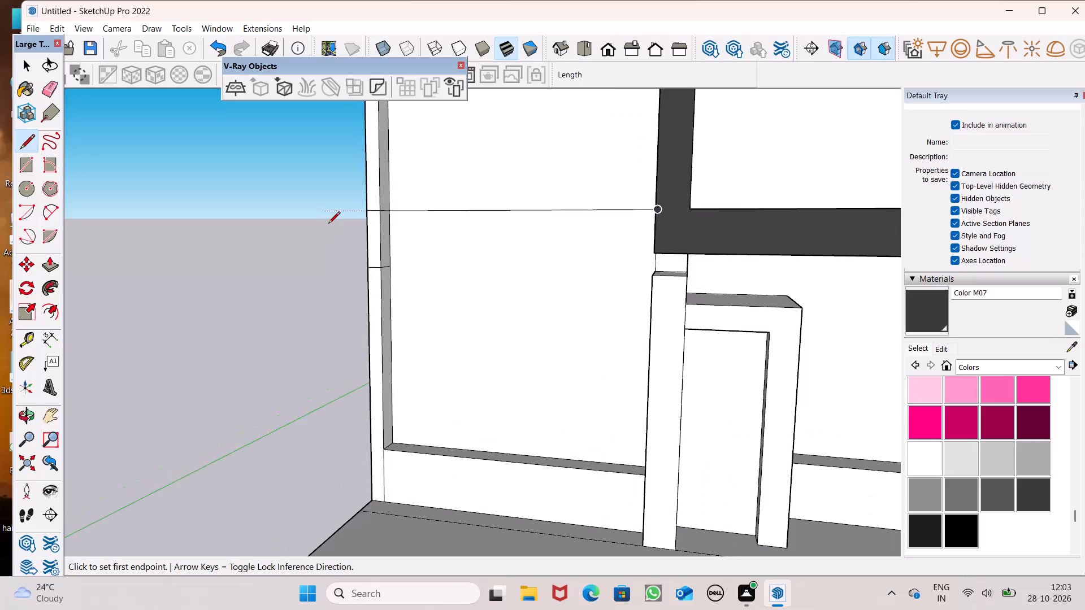
scroll(328, 224, up, 1)
scroll(384, 303, down, 12)
middle_drag(514, 330, 557, 302)
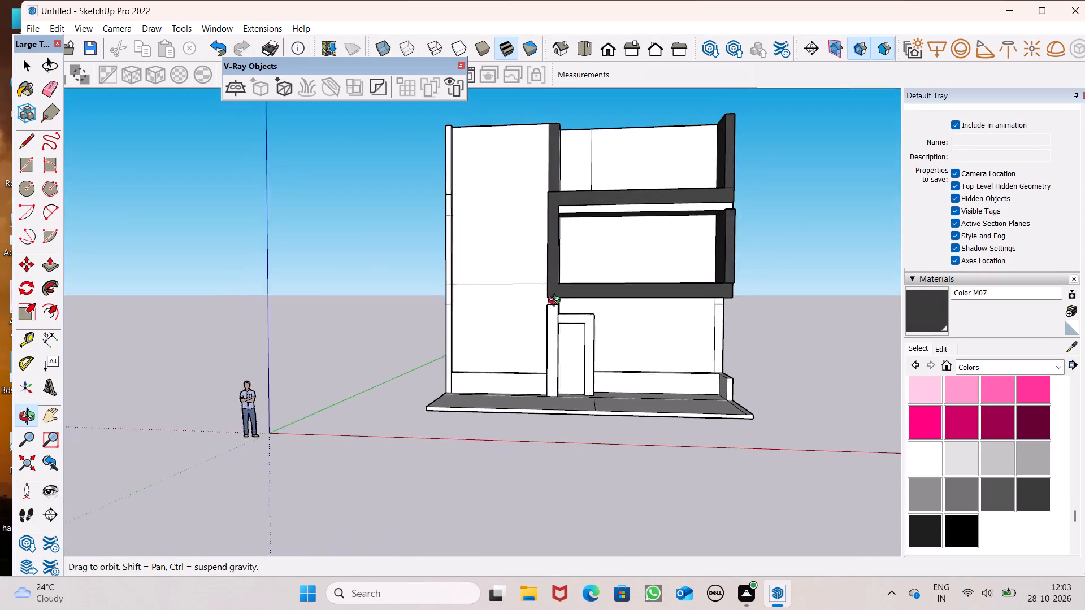
middle_drag(557, 302, 479, 313)
scroll(471, 282, up, 2)
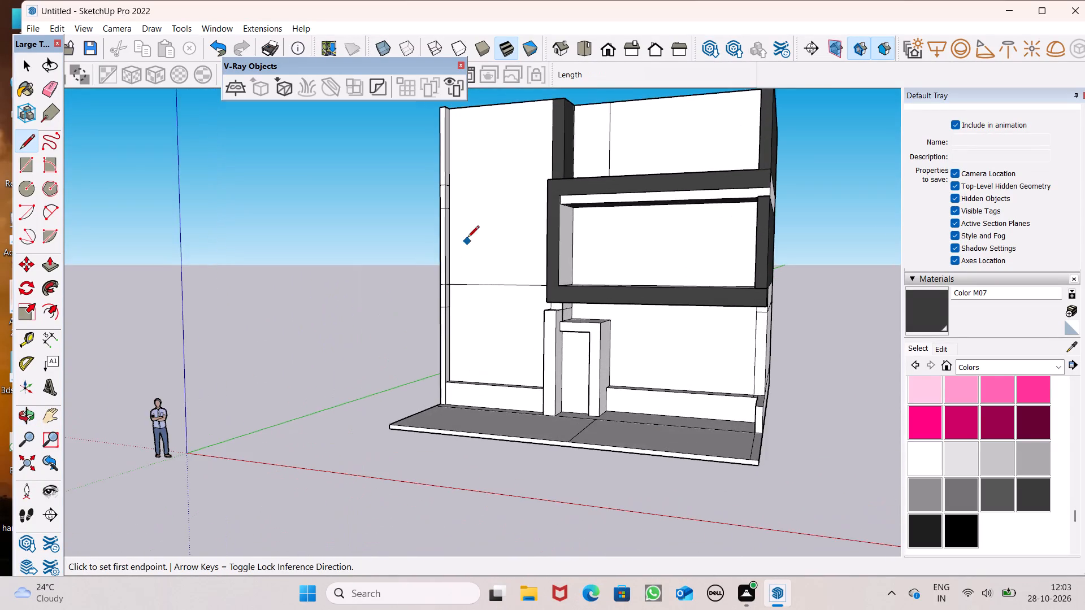
scroll(467, 238, up, 5)
scroll(542, 263, down, 3)
middle_drag(438, 343, 548, 340)
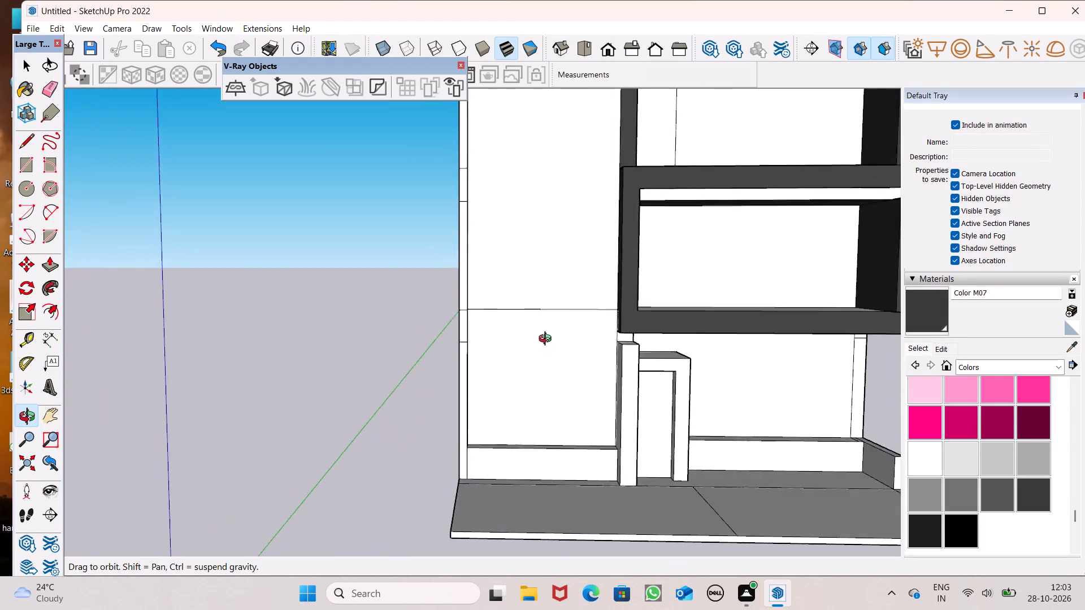
middle_drag(548, 340, 548, 292)
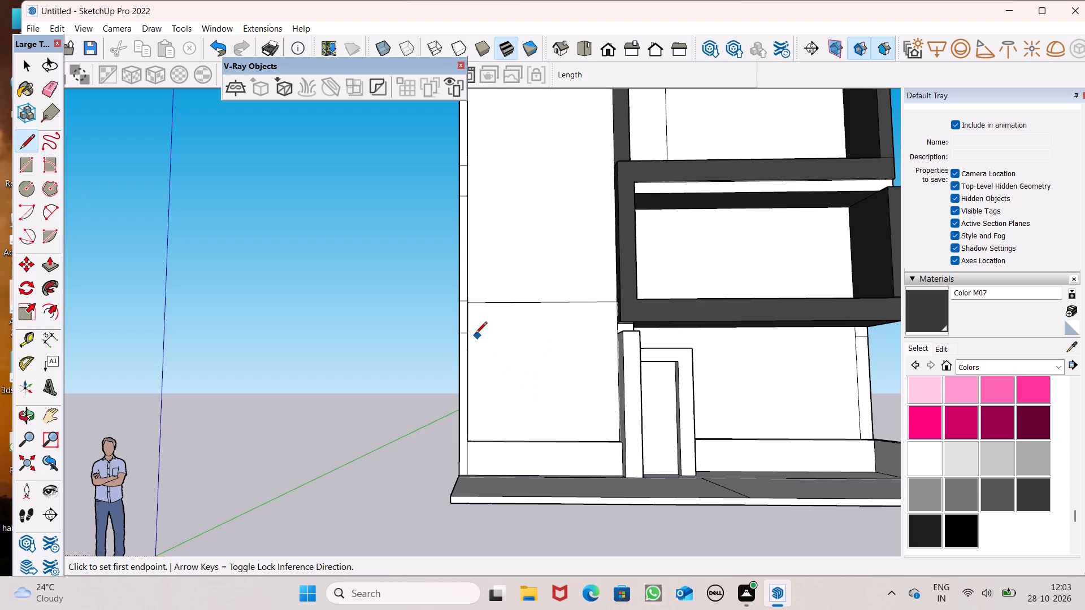
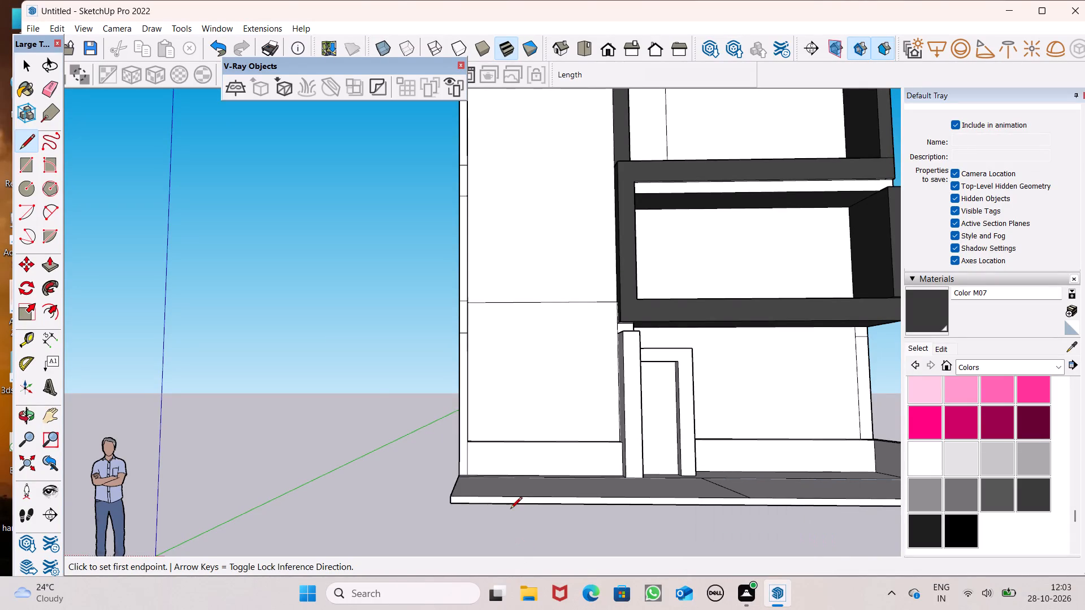
Undo the horizontal line drawn across the tall blank wall panel.
scroll(376, 391, down, 1)
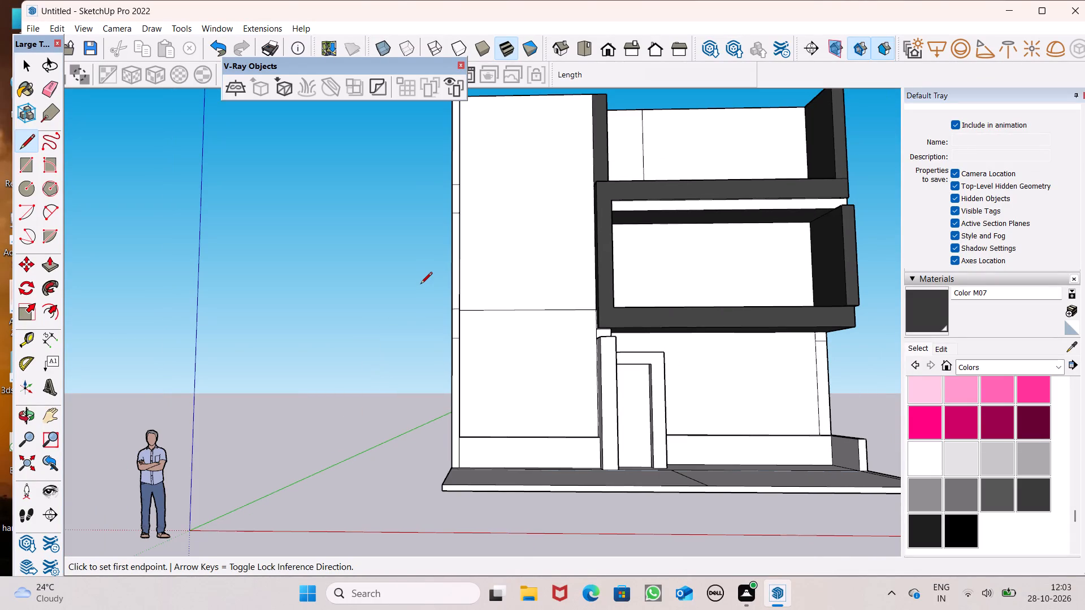
scroll(421, 284, up, 5)
scroll(465, 329, up, 1)
middle_drag(466, 332, 416, 399)
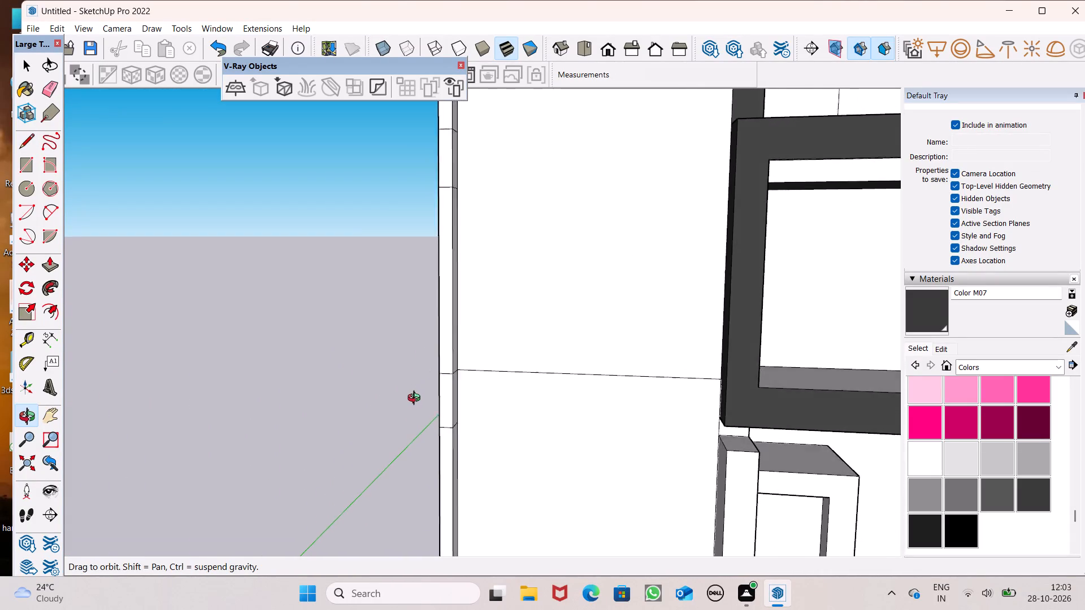
middle_drag(416, 399, 409, 408)
scroll(458, 396, up, 3)
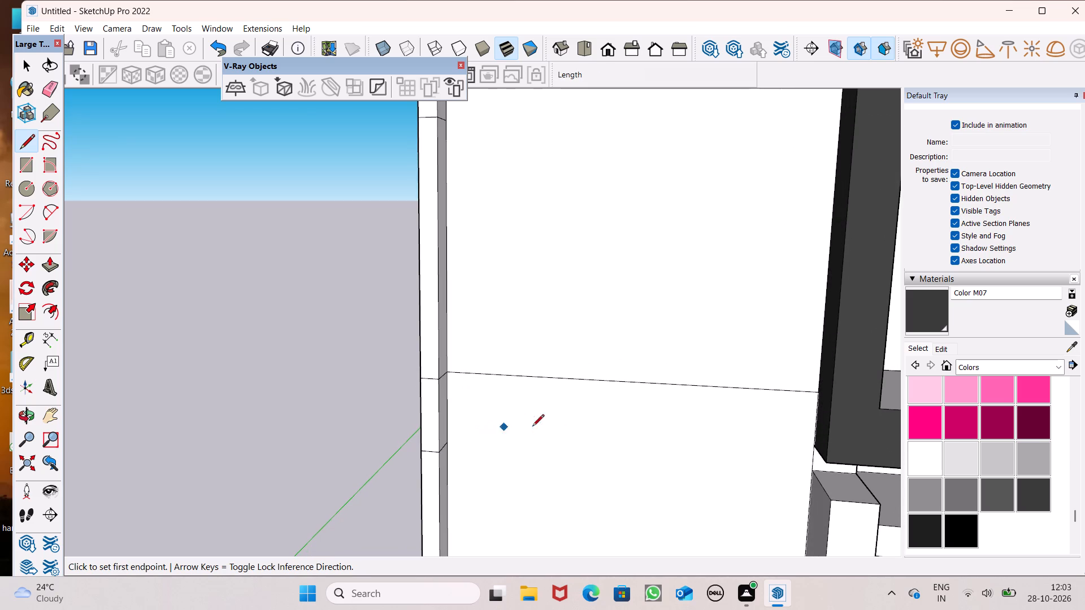
scroll(613, 419, down, 5)
middle_drag(649, 480, 641, 381)
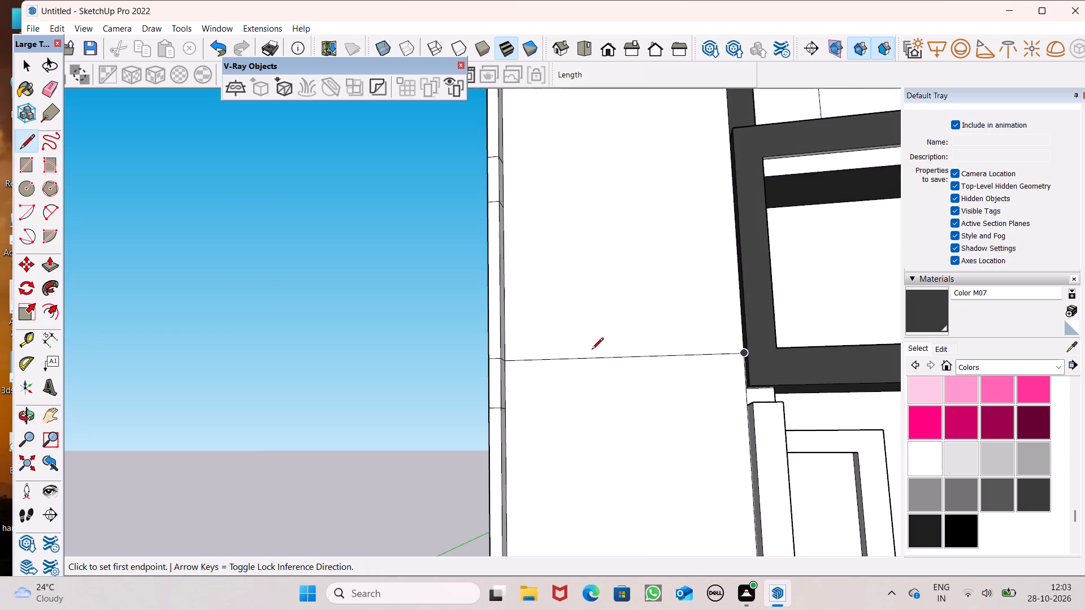
scroll(592, 350, down, 9)
middle_drag(629, 407, 627, 434)
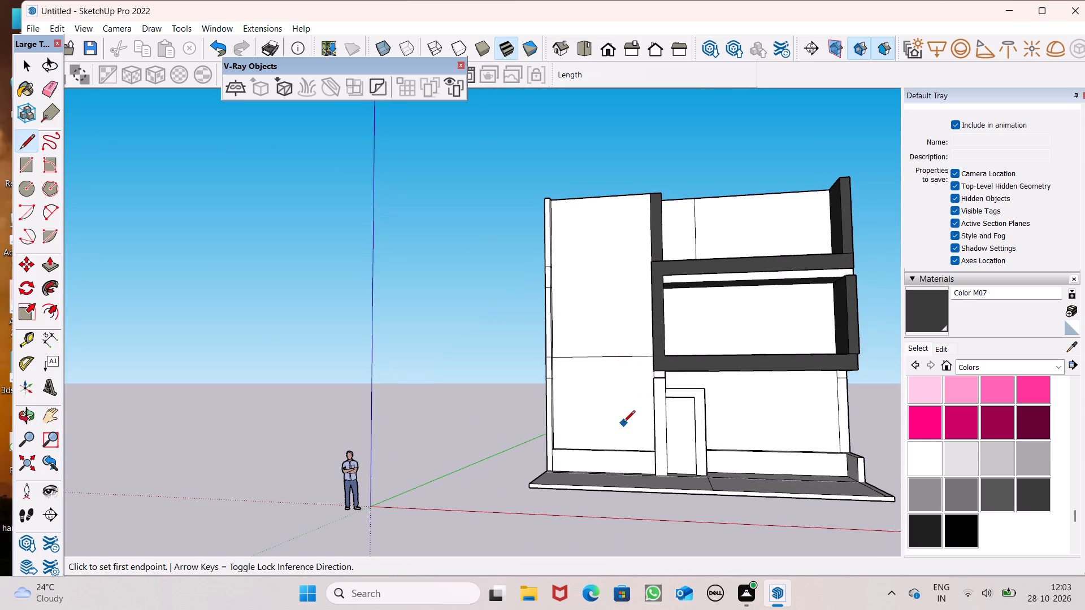
key(ctrl+z)
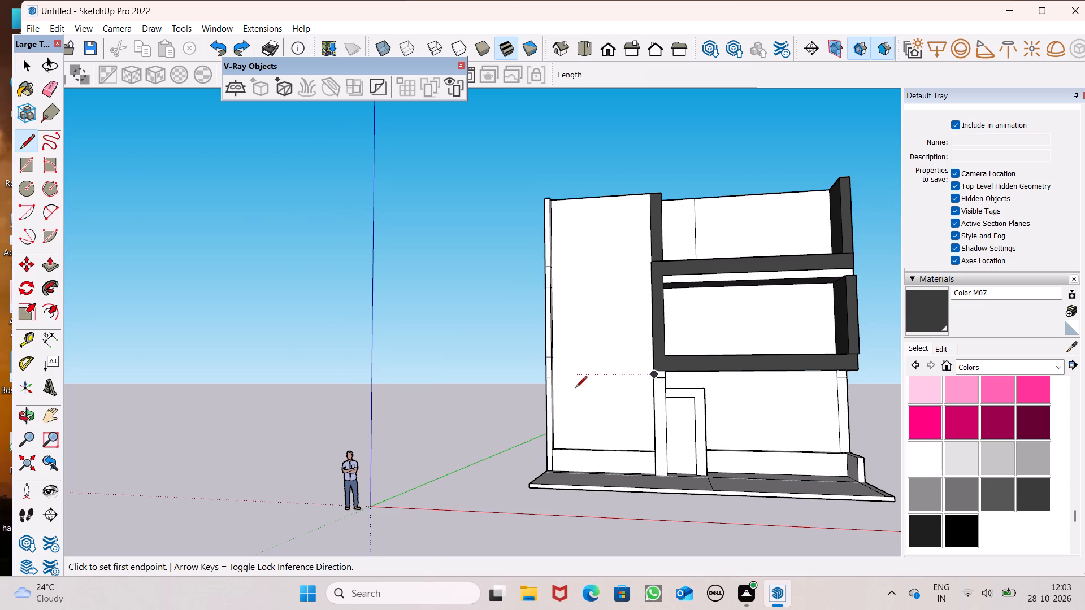
Draw a horizontal line across the tall blank wall panel from the lower mark of the lower pair to the top of the pier beside the door.
scroll(575, 389, up, 12)
scroll(519, 352, down, 2)
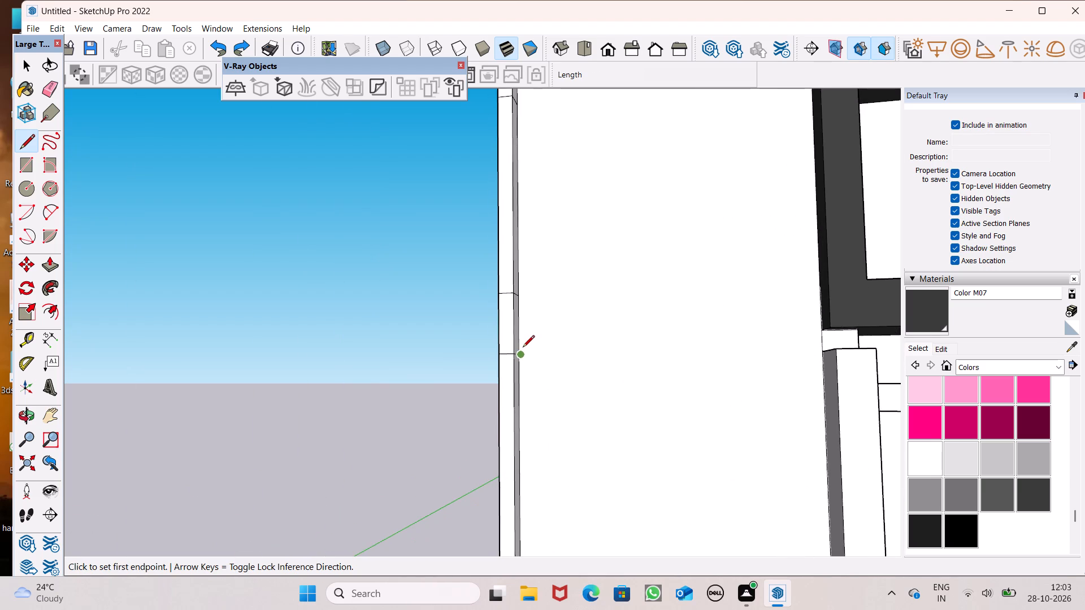
scroll(523, 348, up, 3)
scroll(523, 348, down, 6)
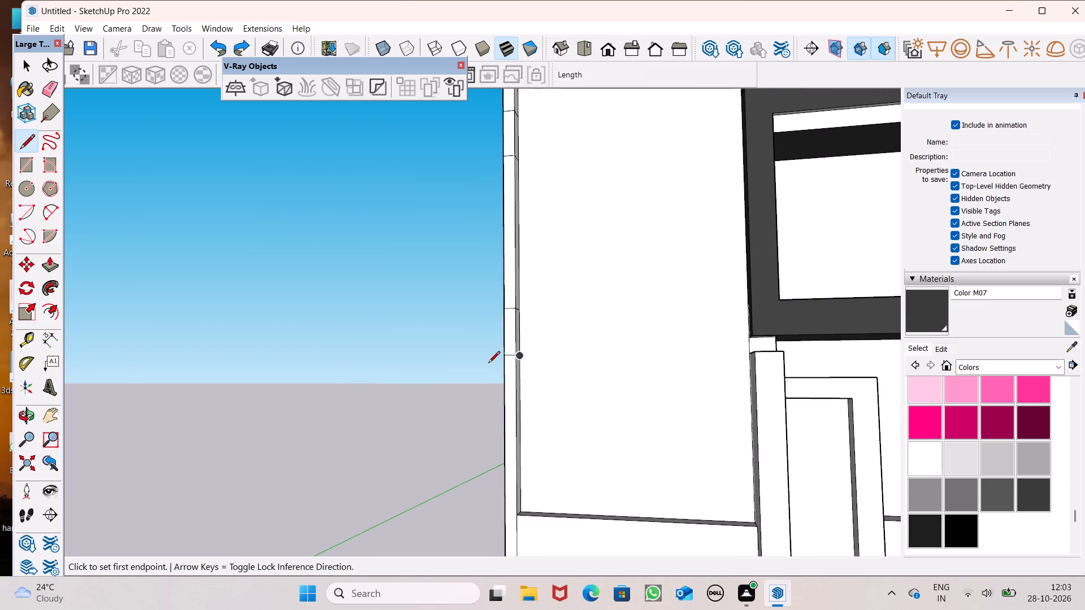
scroll(493, 356, down, 2)
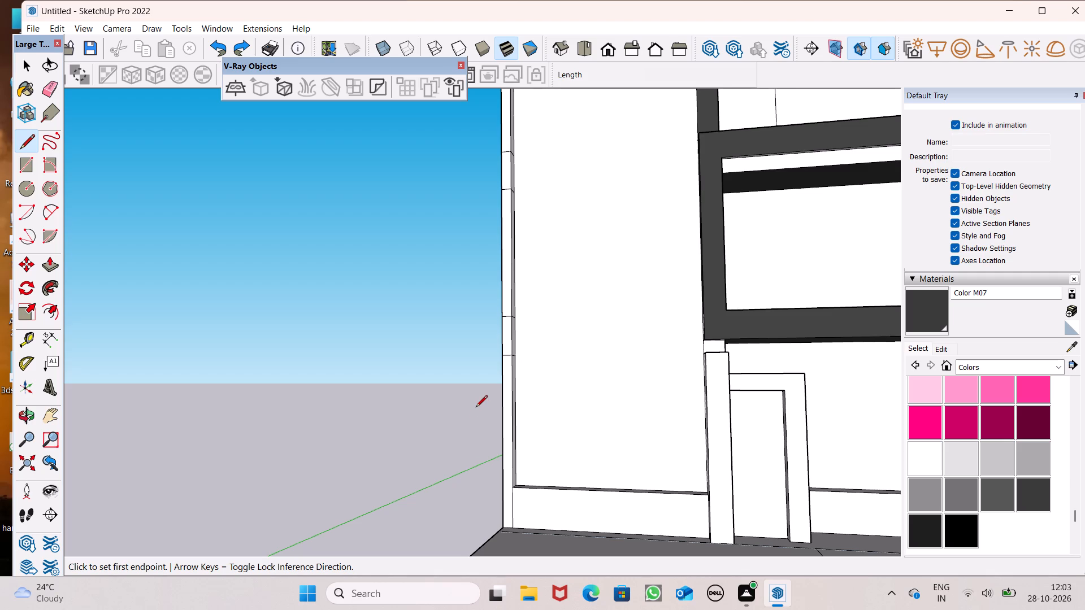
scroll(554, 352, up, 6)
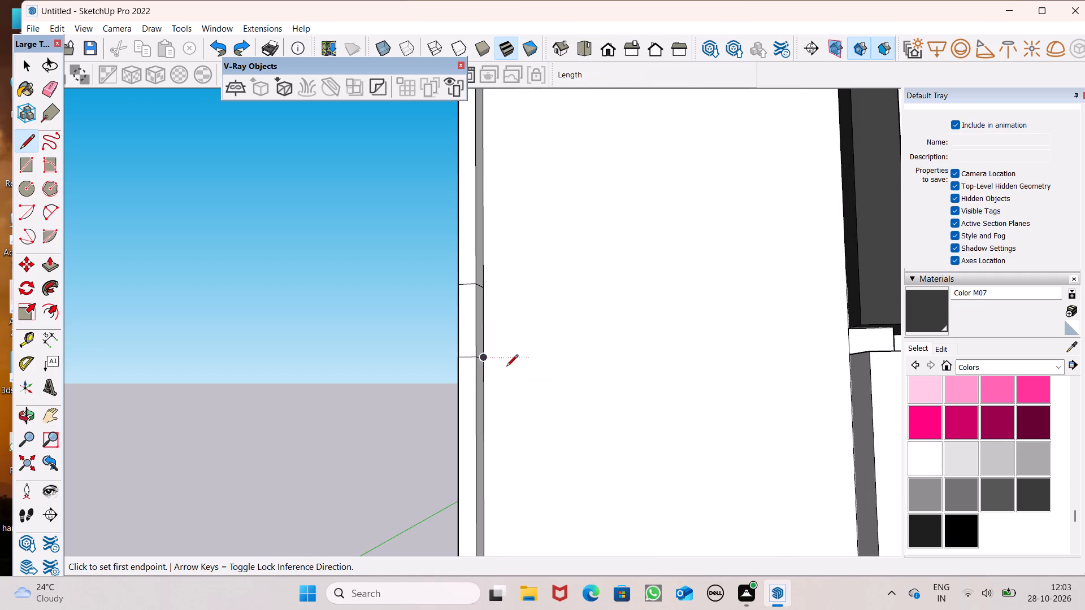
click(484, 360)
scroll(527, 358, down, 4)
middle_drag(599, 380, 700, 398)
scroll(700, 399, up, 5)
click(743, 353)
Draw a second line just above it, from the frame's lower corner across the panel to its outer edge, to form a narrow band.
middle_drag(679, 343, 645, 345)
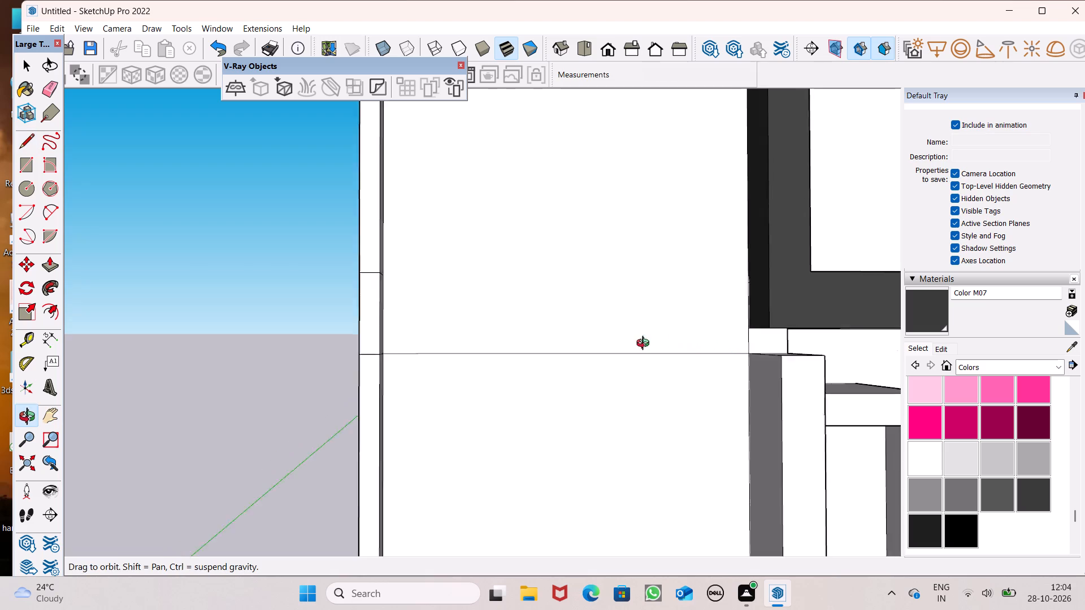
middle_drag(645, 345, 657, 363)
scroll(704, 344, up, 1)
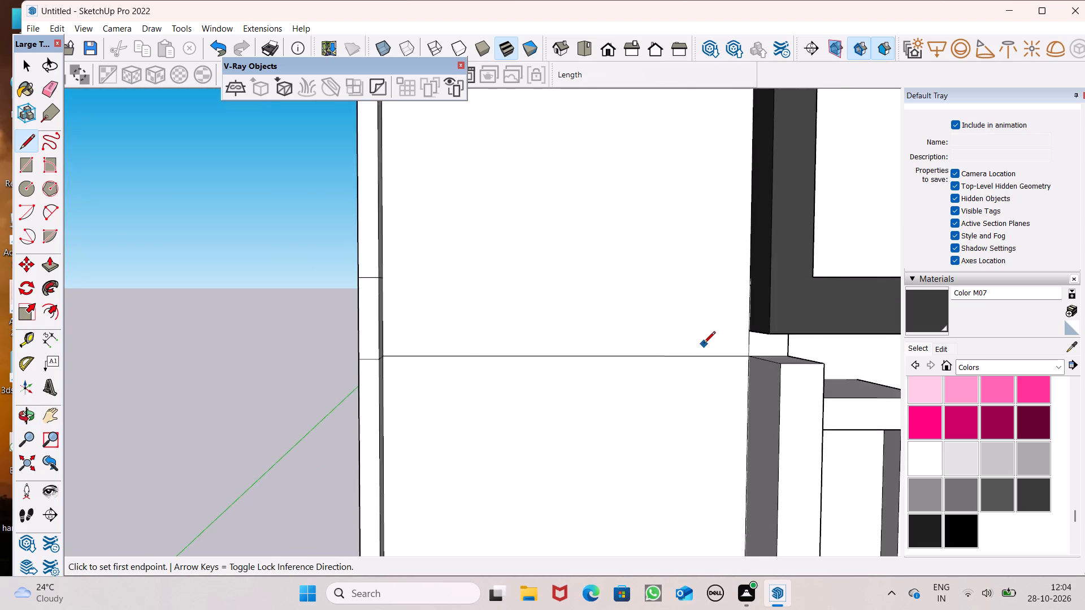
scroll(704, 344, up, 3)
drag(754, 320, 727, 321)
scroll(576, 320, down, 4)
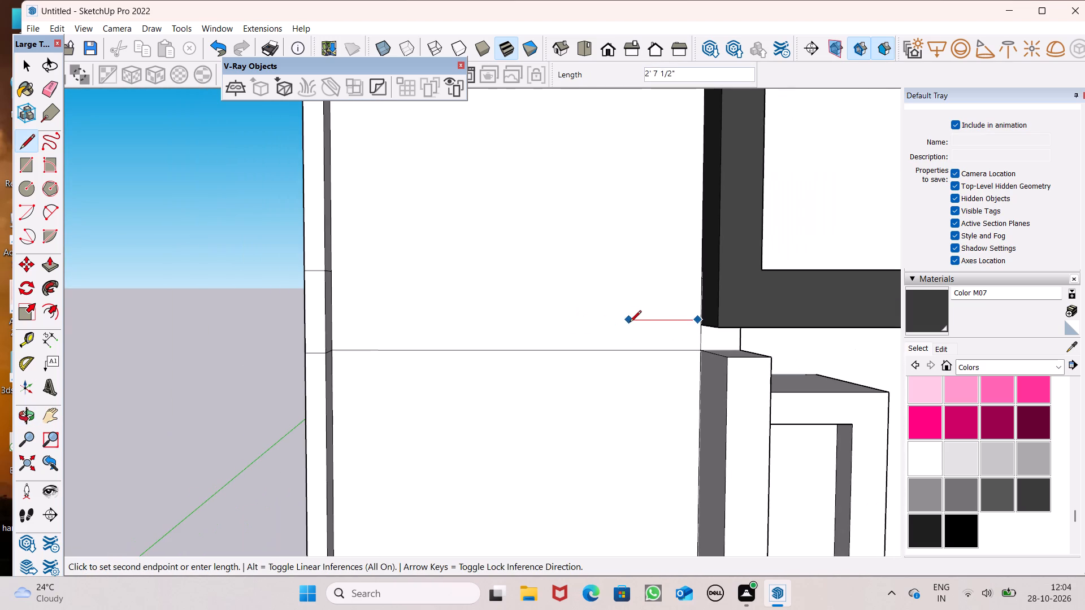
key(space)
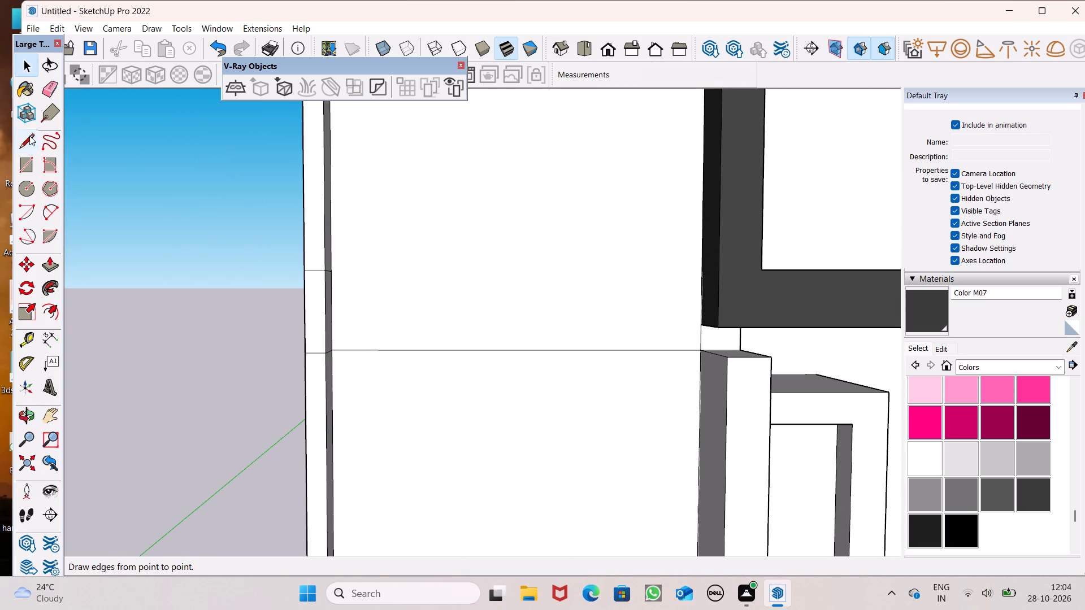
click(23, 145)
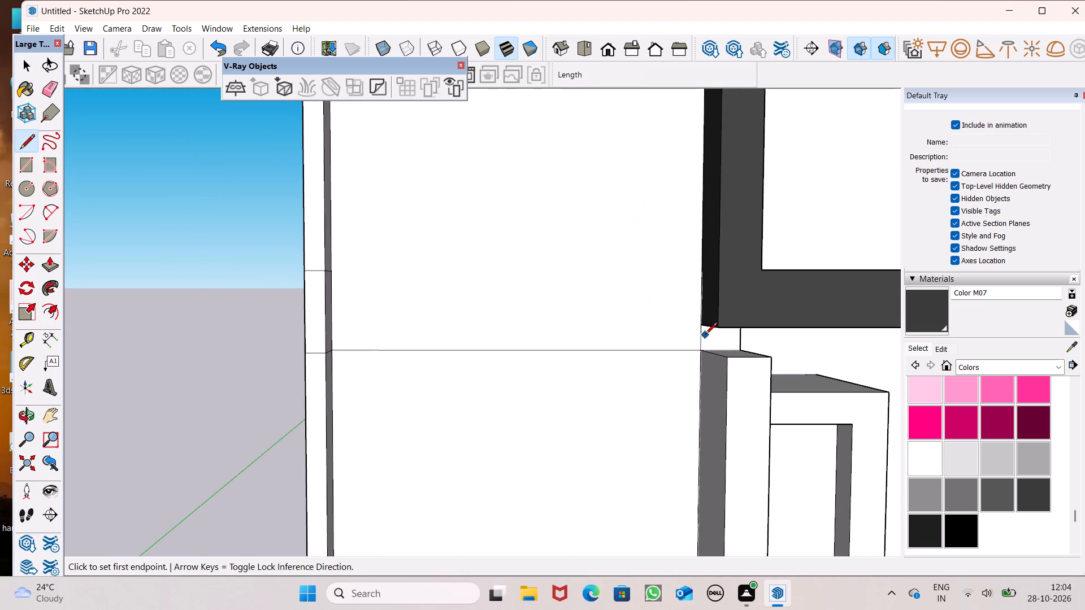
click(704, 325)
scroll(604, 318, up, 1)
middle_drag(527, 313, 410, 307)
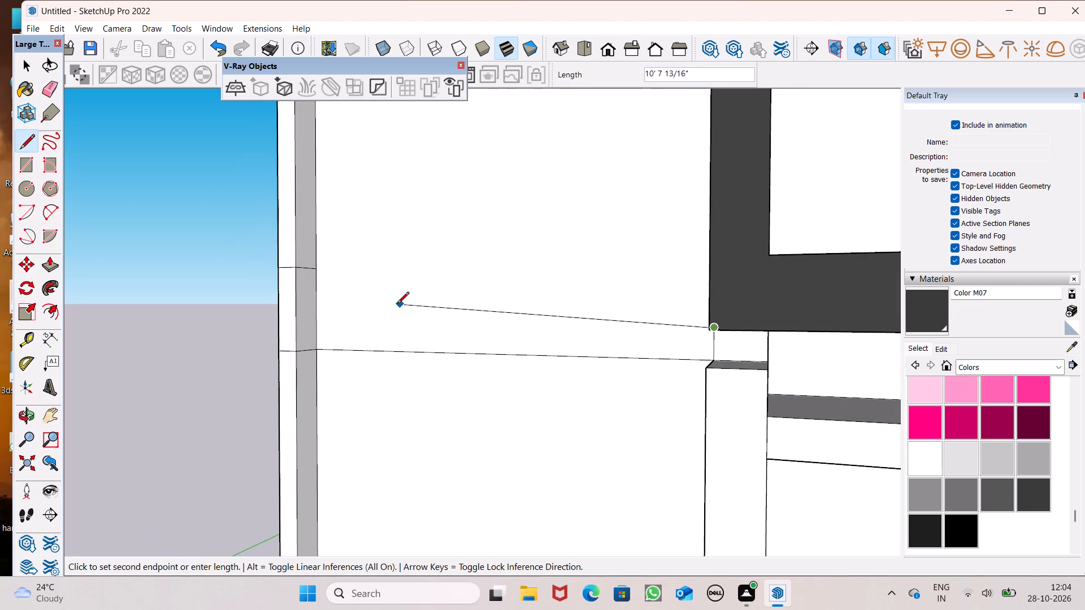
click(316, 321)
Erase the short vertical edge between the narrow band and the small white block above the pier.
scroll(467, 264, down, 4)
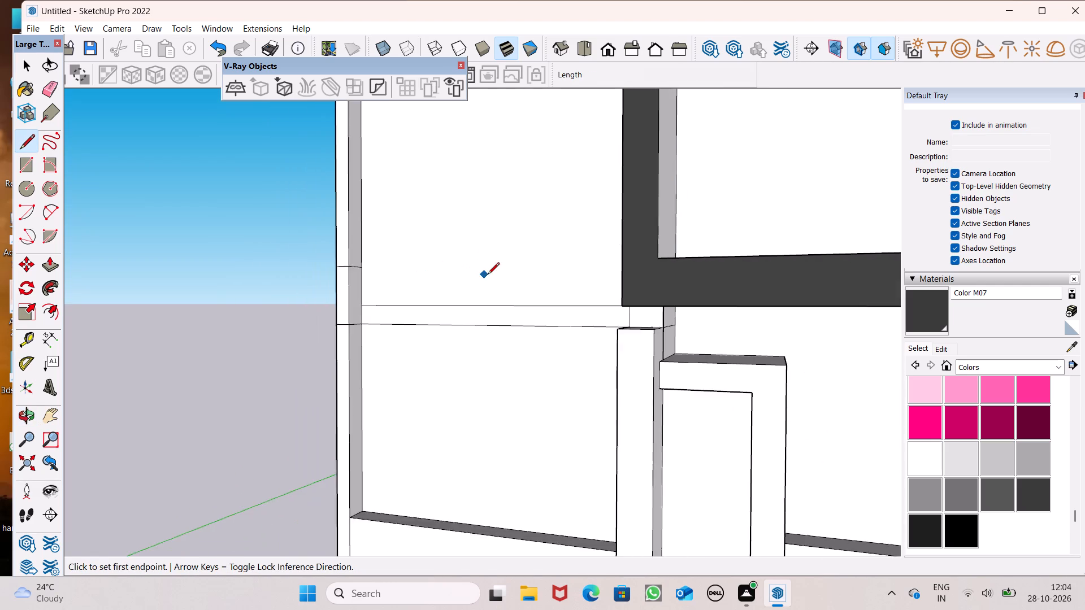
scroll(488, 275, down, 2)
middle_drag(501, 290, 587, 265)
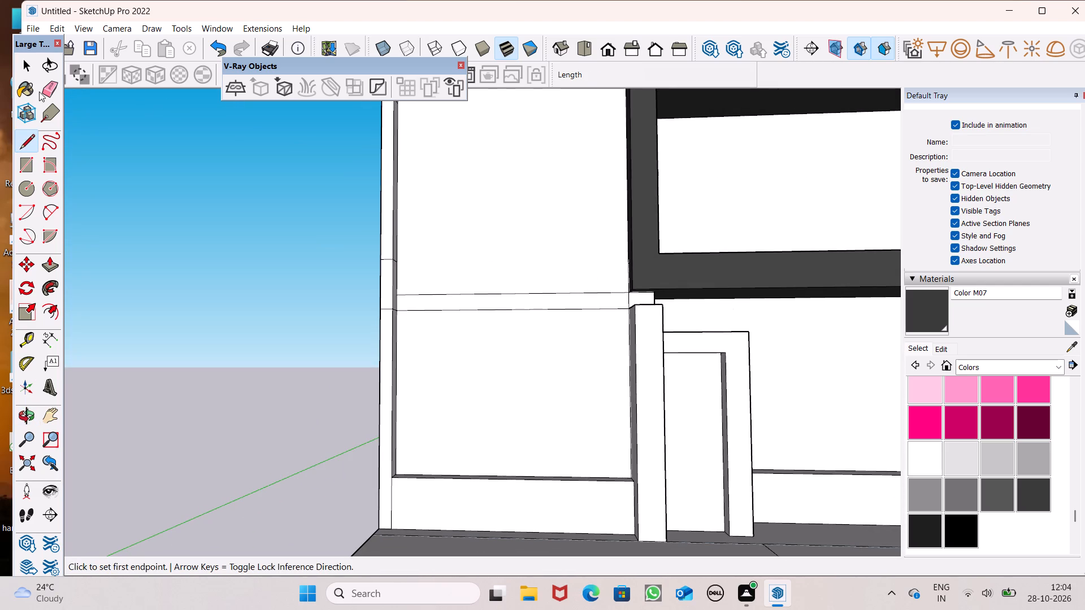
click(41, 87)
scroll(468, 234, up, 4)
scroll(677, 331, up, 3)
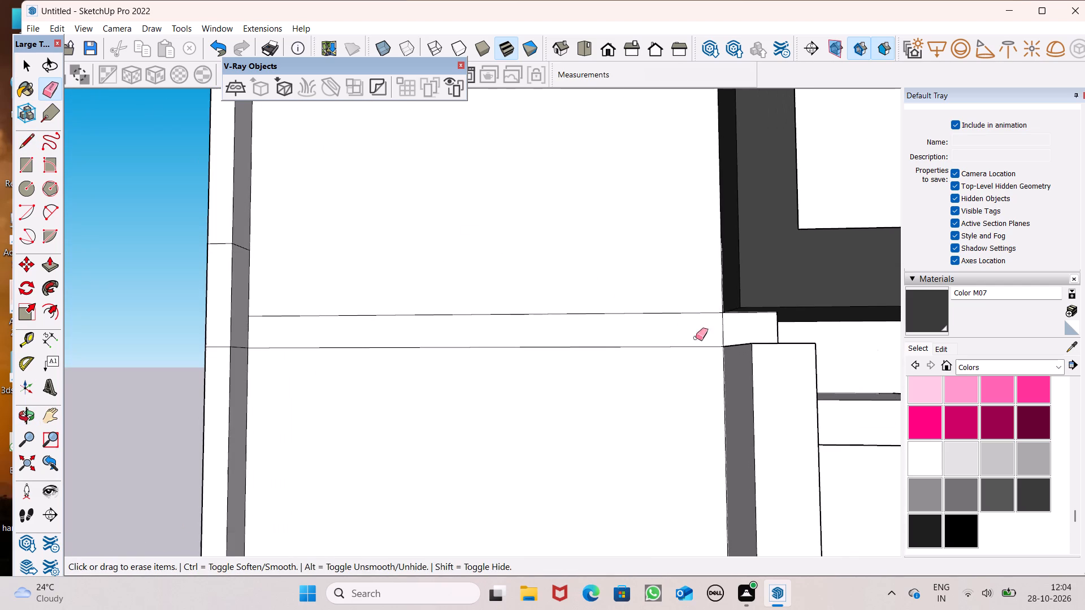
drag(735, 330, 713, 335)
Paint the narrow horizontal band dark grey with Color M07.
scroll(658, 259, down, 6)
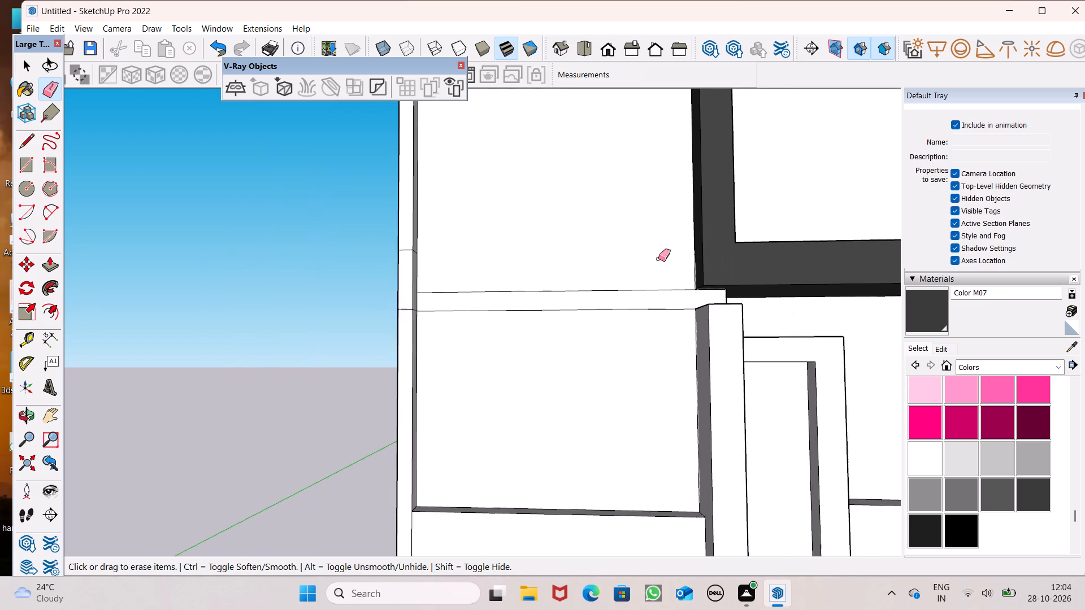
middle_drag(654, 273, 671, 306)
drag(939, 324, 907, 324)
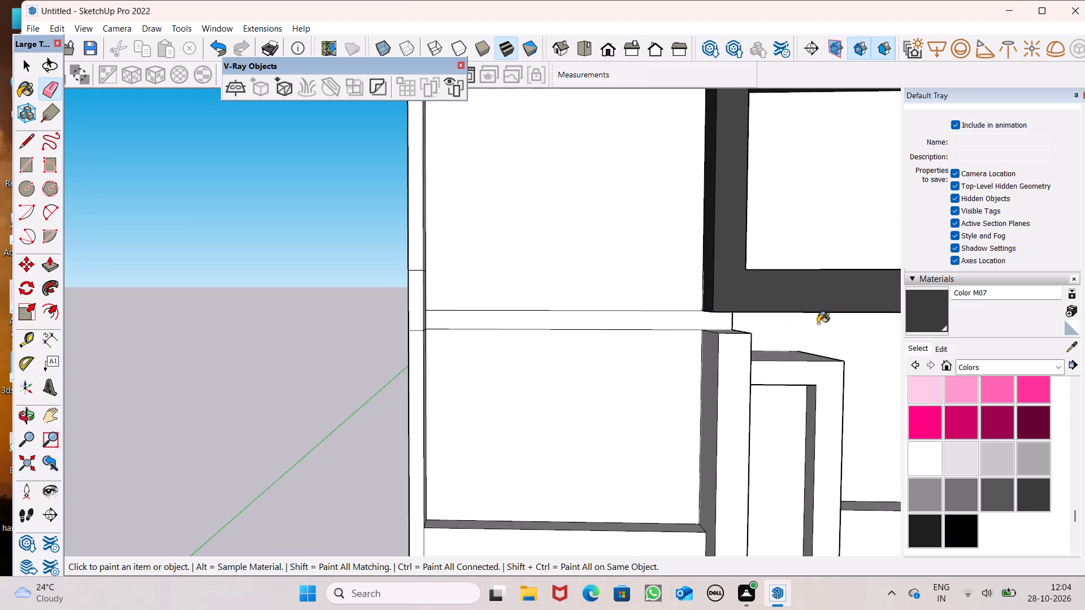
click(639, 325)
Push/Pull the dark grey band outward 1' 3 1/2" from the wall panel, level with the edge strip.
scroll(585, 249, down, 4)
middle_drag(581, 269, 529, 302)
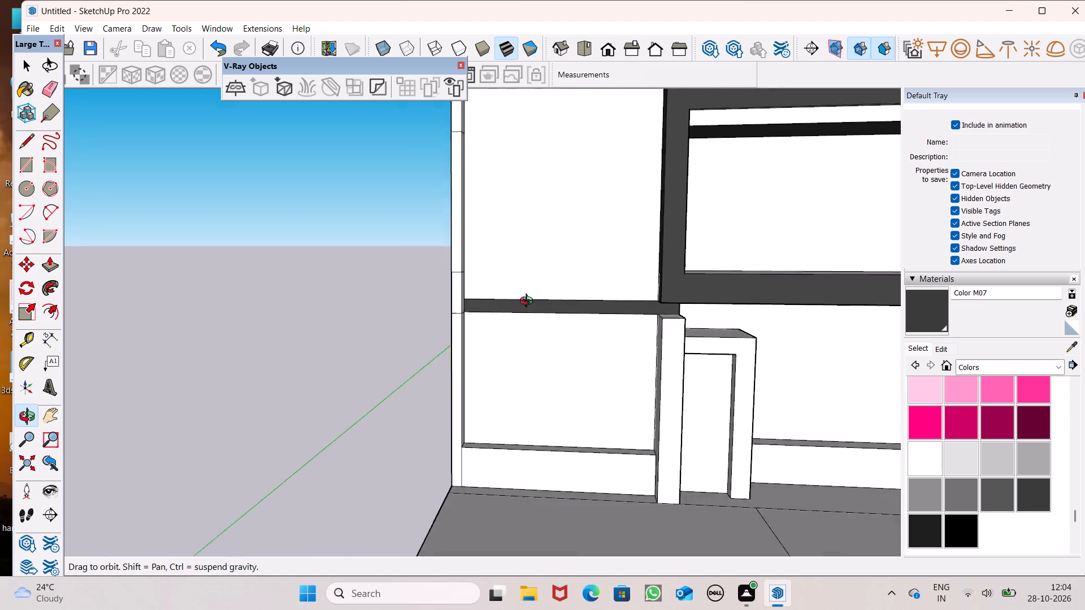
middle_drag(529, 302, 451, 319)
click(51, 265)
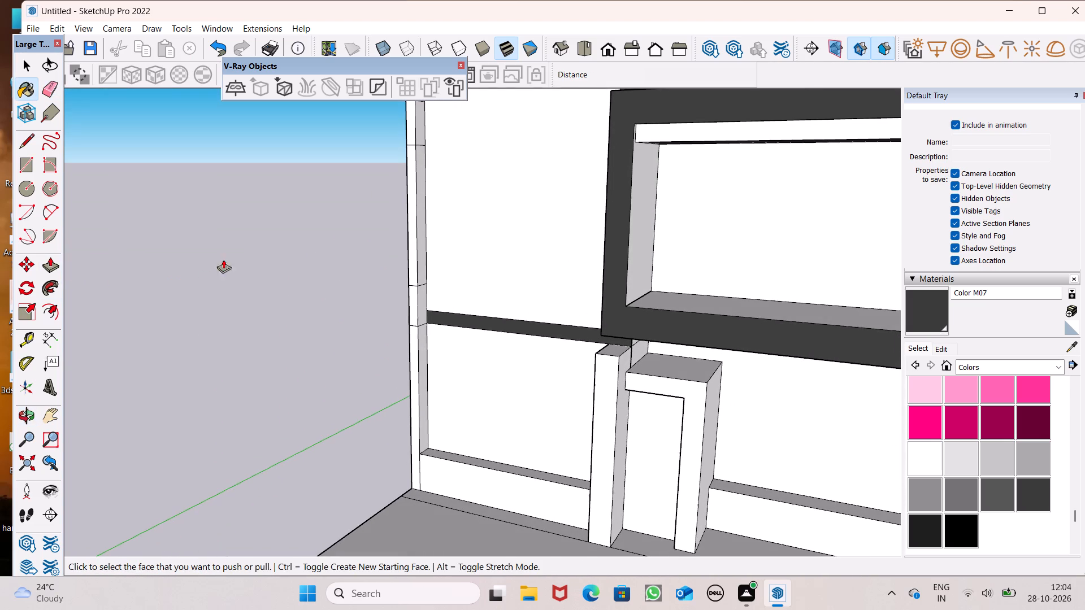
scroll(465, 220, down, 4)
middle_drag(518, 310, 518, 406)
scroll(510, 359, up, 6)
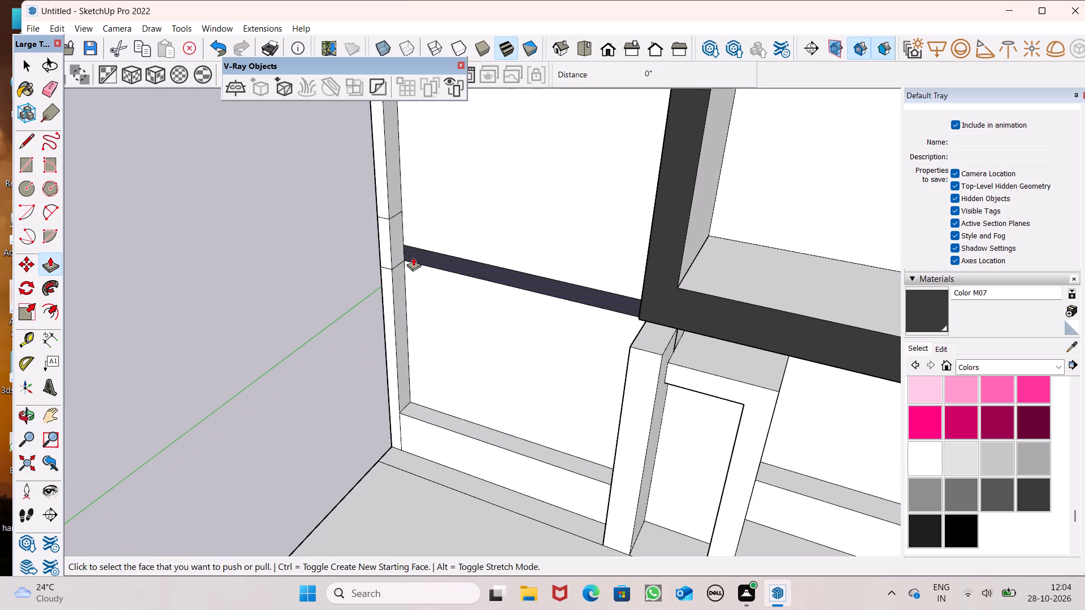
drag(411, 256, 382, 242)
Examine the building with the projecting band from the front, both sides and above.
scroll(392, 213, down, 4)
middle_drag(479, 304, 504, 271)
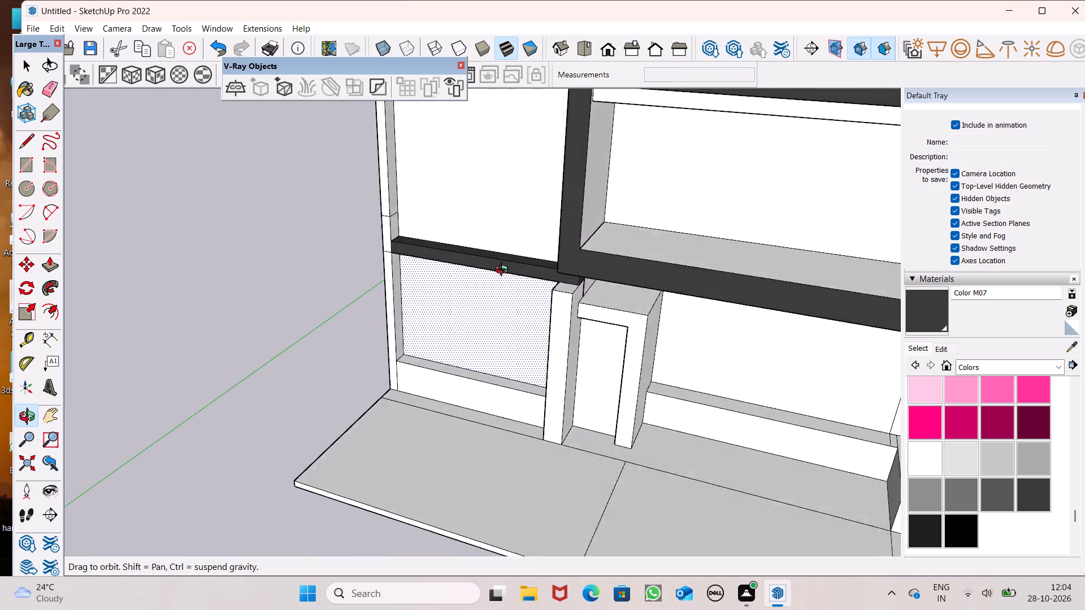
middle_drag(504, 271, 548, 182)
middle_click(410, 188)
middle_drag(410, 188, 496, 185)
middle_click(496, 185)
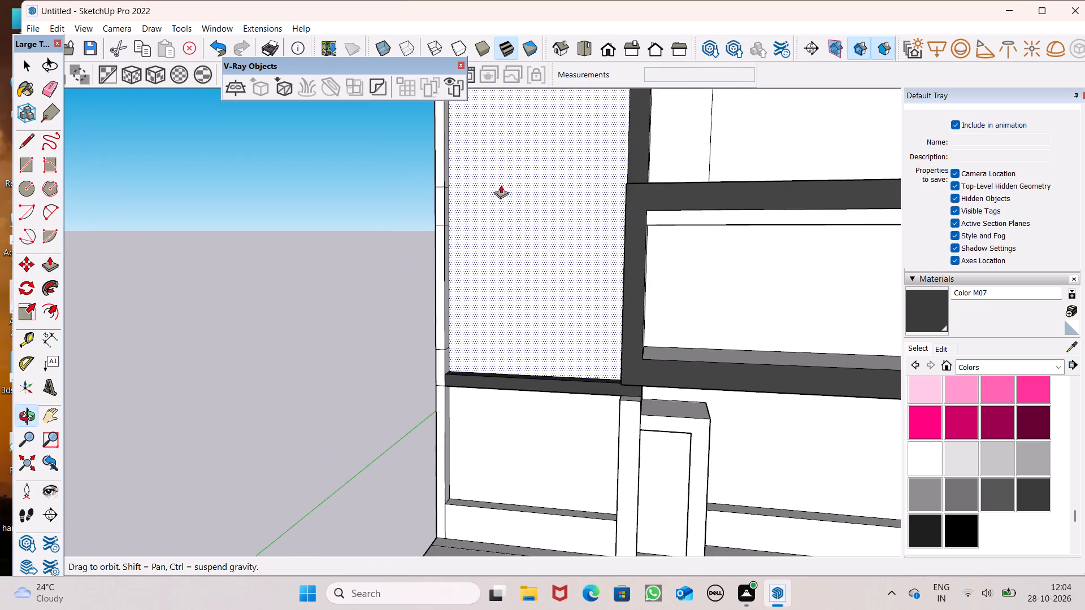
scroll(497, 220, down, 4)
middle_drag(459, 295, 622, 260)
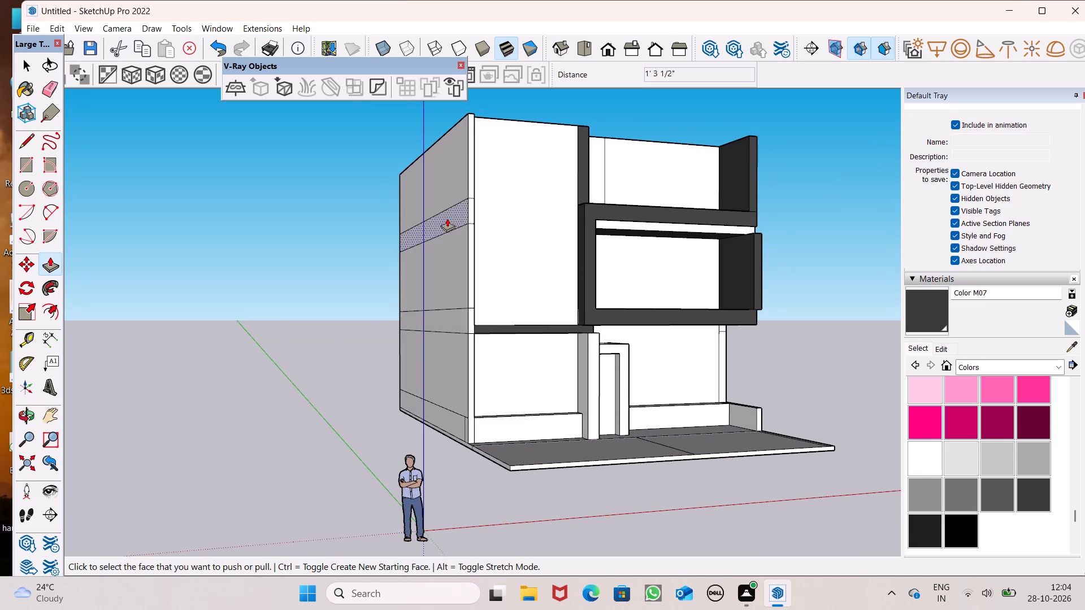
scroll(546, 357, down, 6)
middle_drag(551, 409, 442, 463)
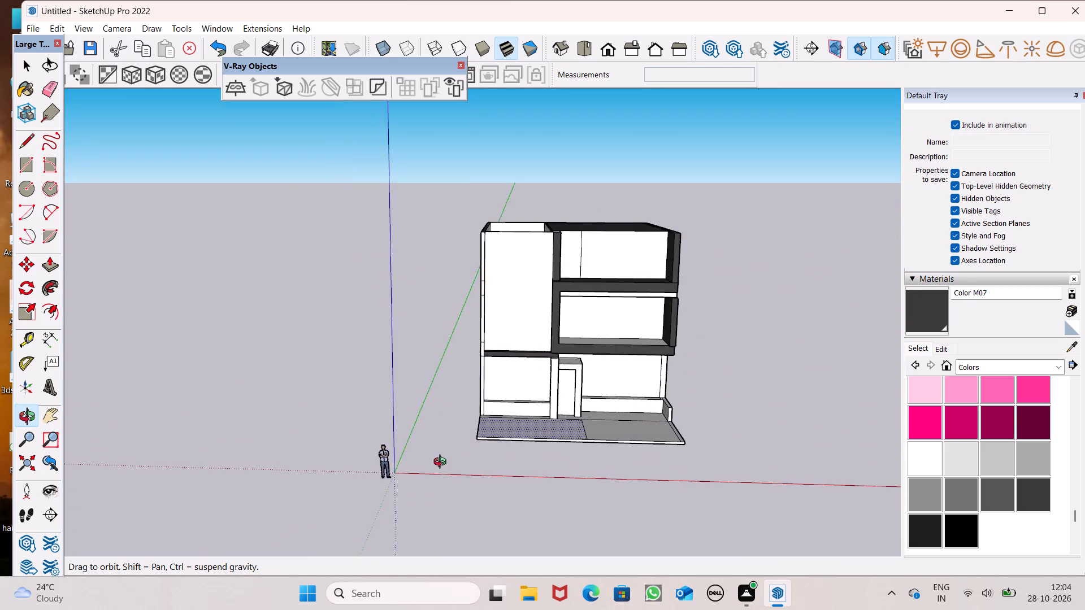
middle_drag(442, 463, 528, 399)
scroll(483, 315, down, 4)
middle_drag(602, 393, 236, 433)
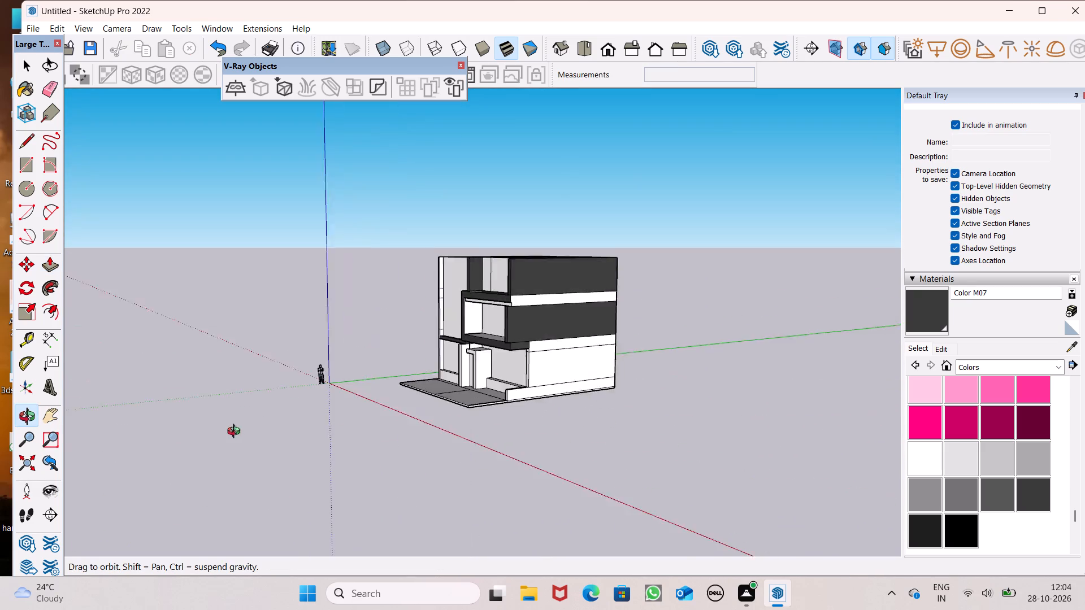
middle_drag(236, 433, 529, 429)
scroll(641, 128, up, 6)
scroll(594, 198, down, 3)
middle_drag(666, 303, 504, 404)
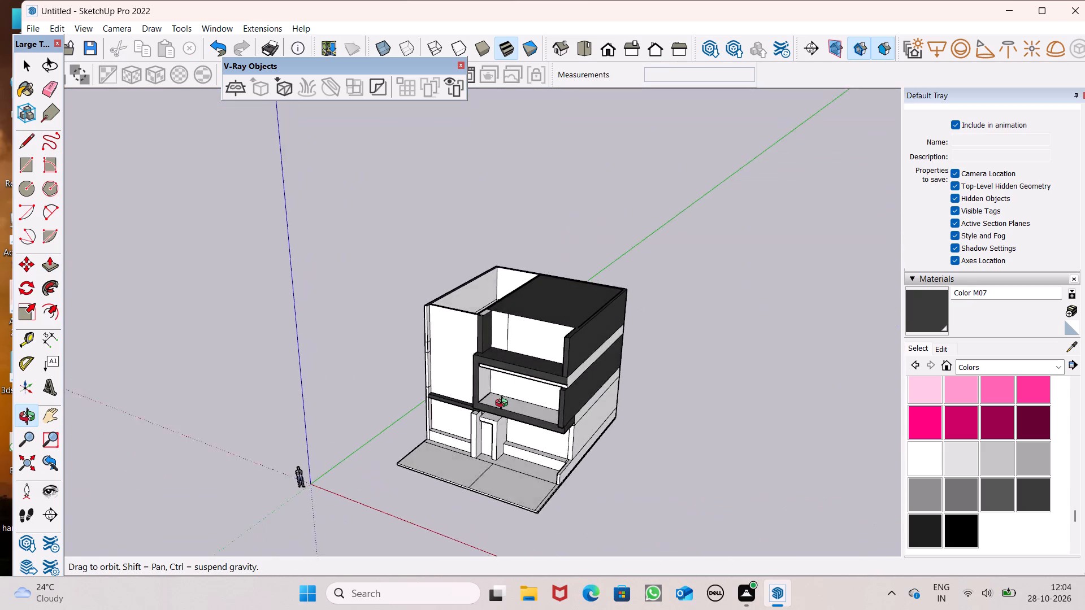
middle_drag(504, 404, 489, 394)
scroll(438, 399, up, 6)
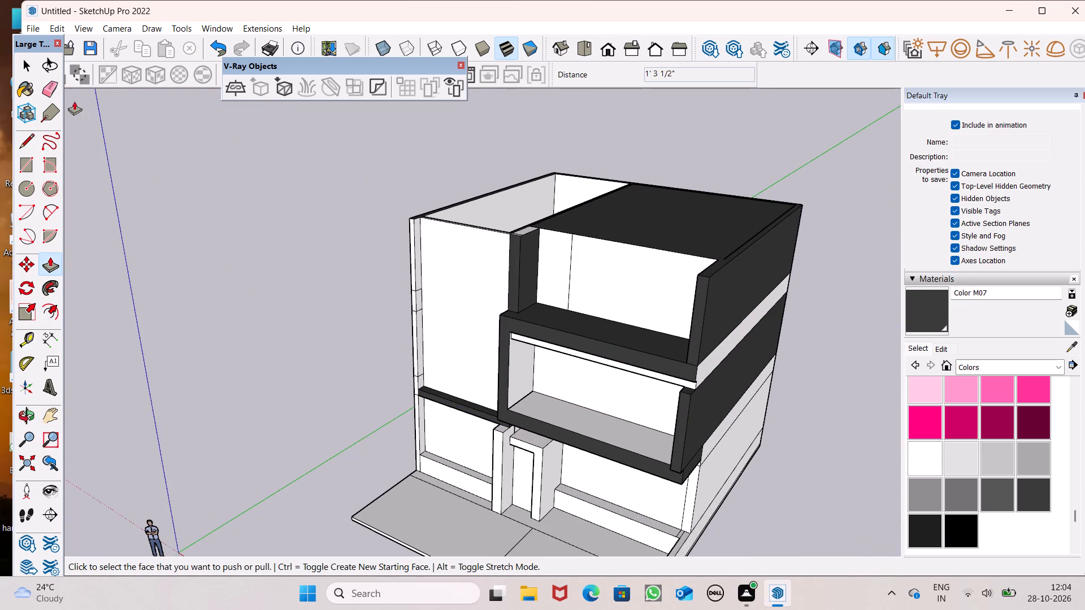
Erase the two upper sets of stray horizontal edges crossing the front and inner side faces of the tall edge strip.
click(52, 88)
scroll(378, 250, up, 5)
scroll(421, 320, up, 5)
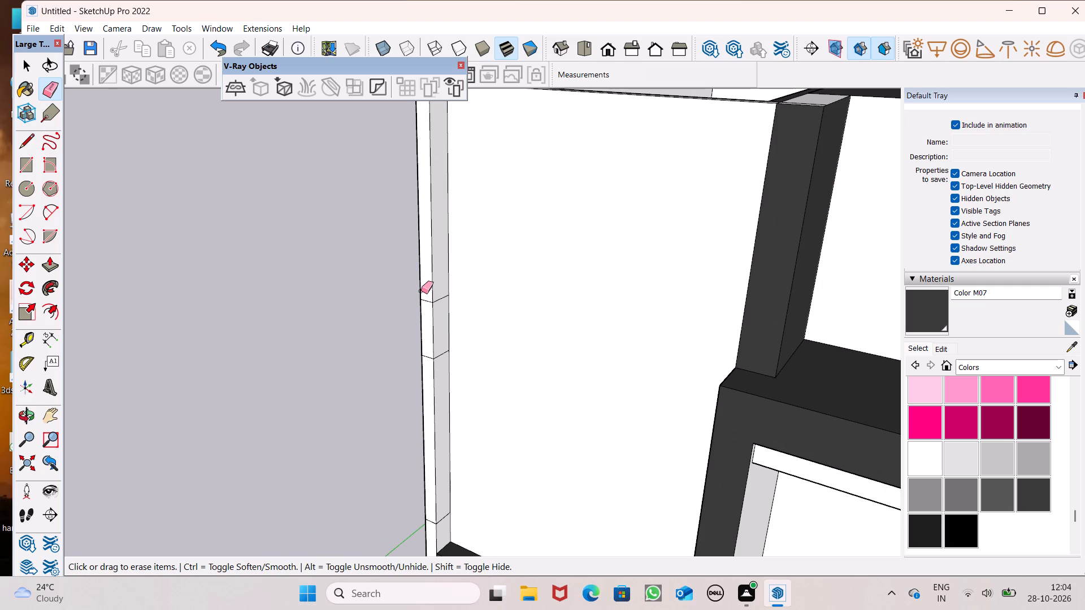
click(425, 298)
scroll(425, 310, up, 7)
drag(454, 282, 463, 337)
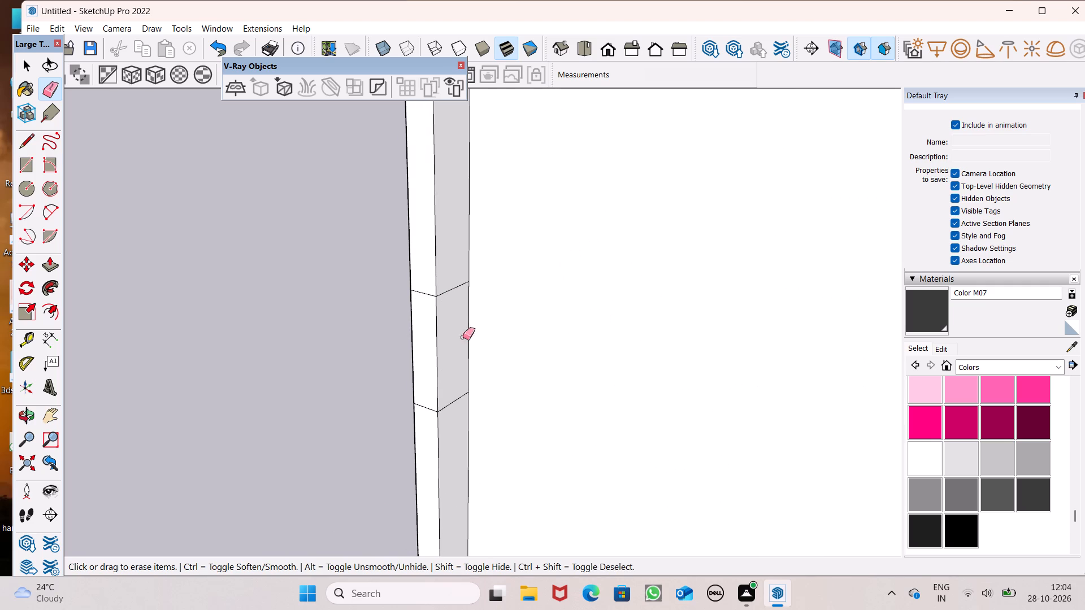
drag(463, 337, 449, 407)
middle_click(426, 408)
scroll(426, 409, up, 1)
drag(426, 400, 419, 413)
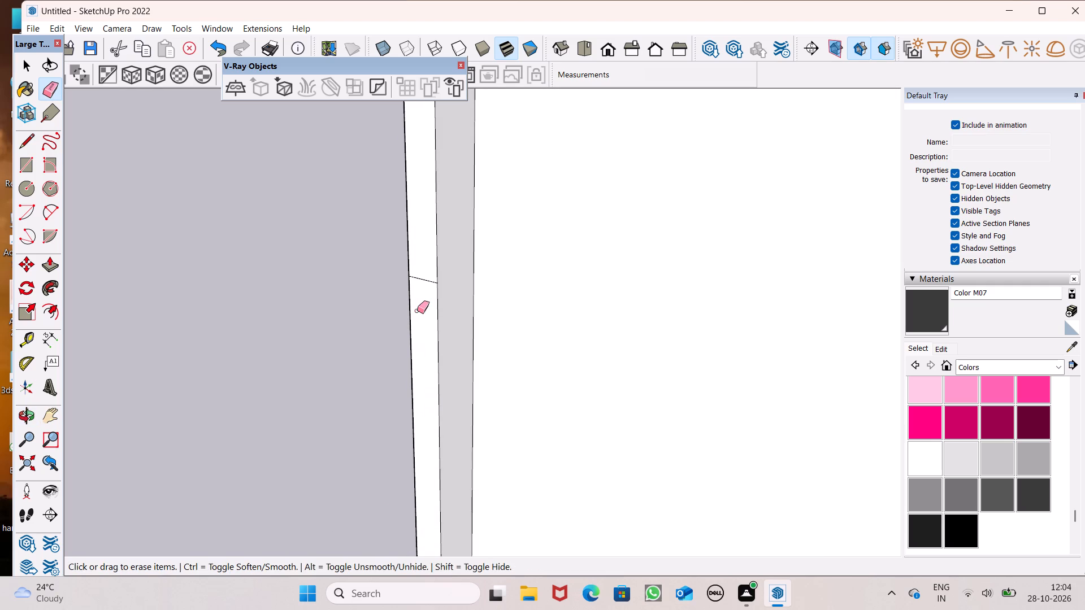
click(427, 284)
scroll(458, 226, down, 4)
scroll(437, 250, up, 5)
drag(435, 262, 436, 263)
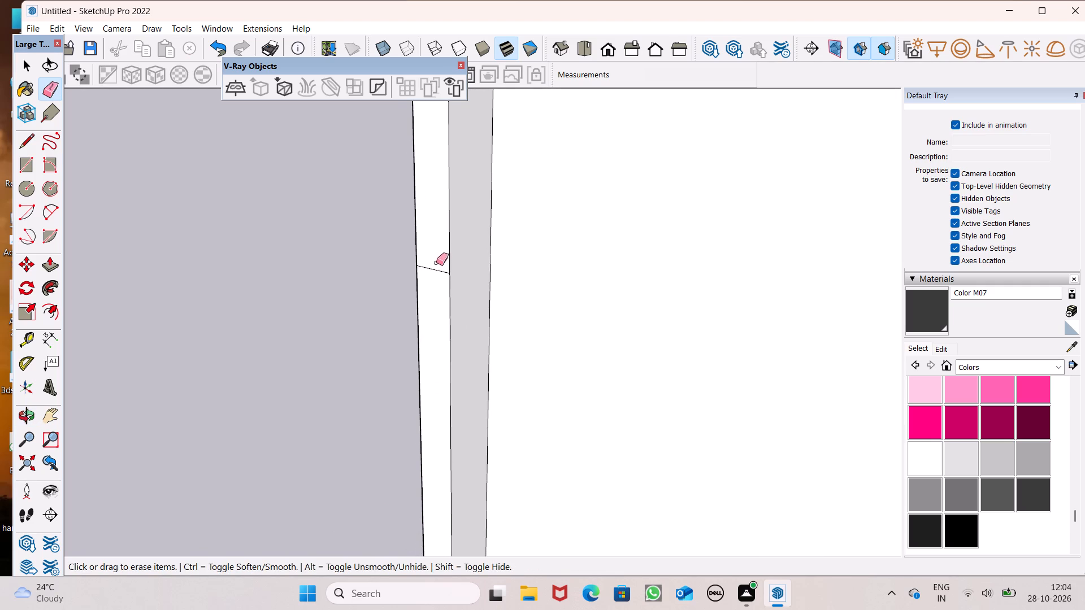
drag(436, 263, 437, 271)
Erase the stray horizontal edges on the edge strip's front and inner side faces just above the dark band.
scroll(490, 195, down, 15)
scroll(483, 337, up, 6)
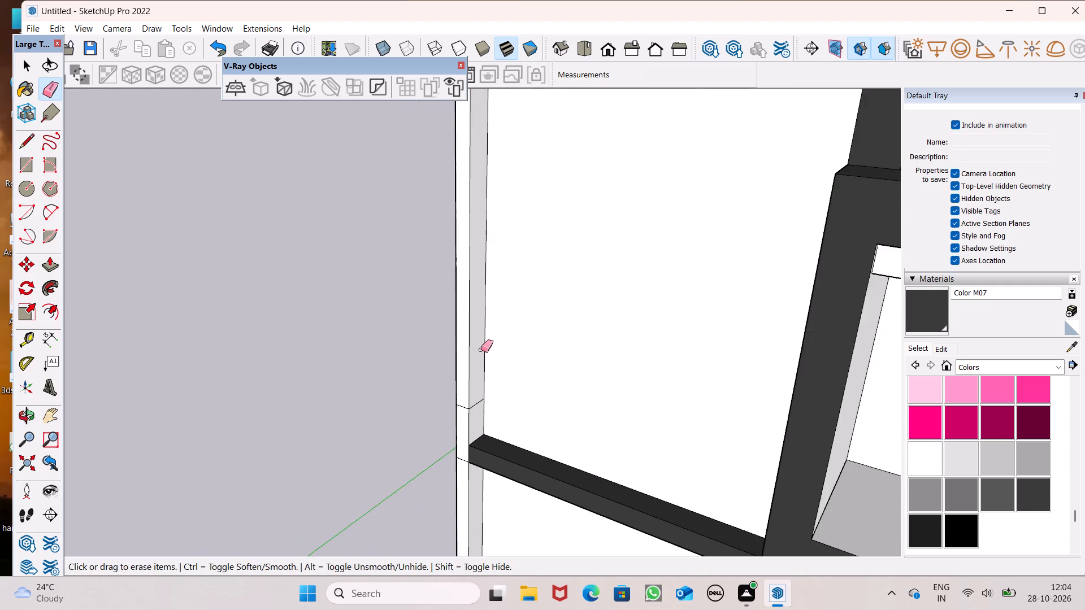
scroll(476, 356, up, 6)
scroll(497, 289, down, 8)
scroll(492, 459, up, 13)
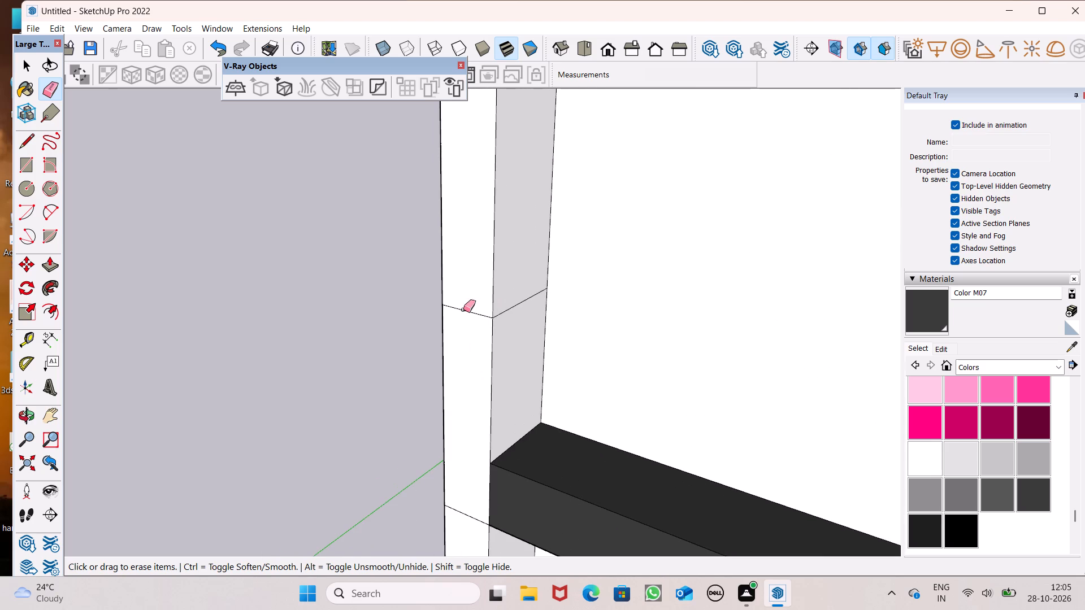
drag(477, 308, 475, 320)
drag(518, 300, 515, 312)
Erase the stray edge across the edge strip's front face, level with the dark band's underside.
scroll(517, 260, down, 14)
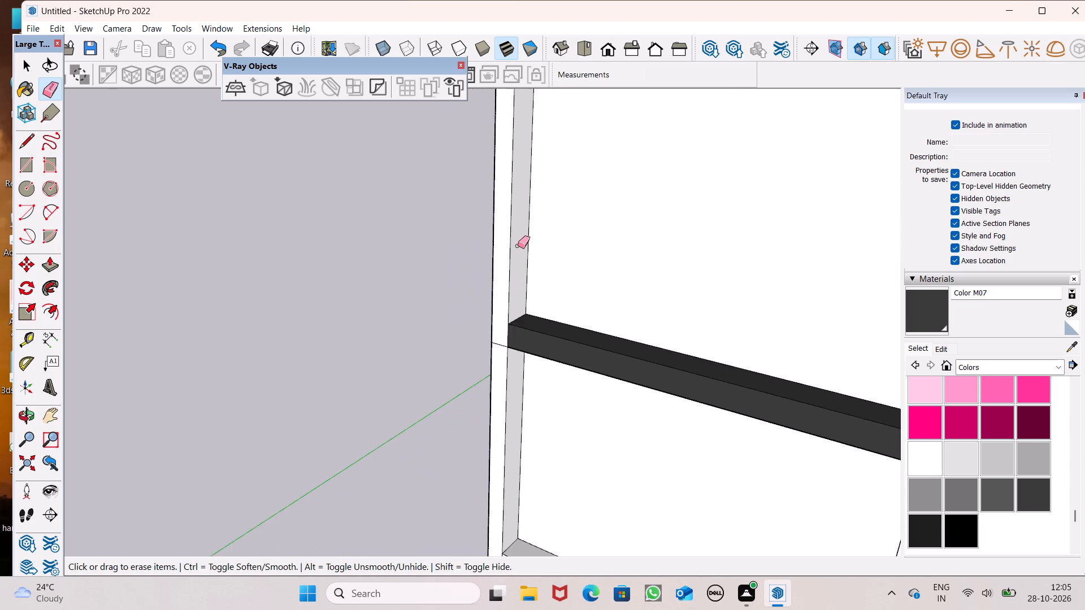
scroll(518, 246, down, 11)
middle_drag(572, 422, 578, 311)
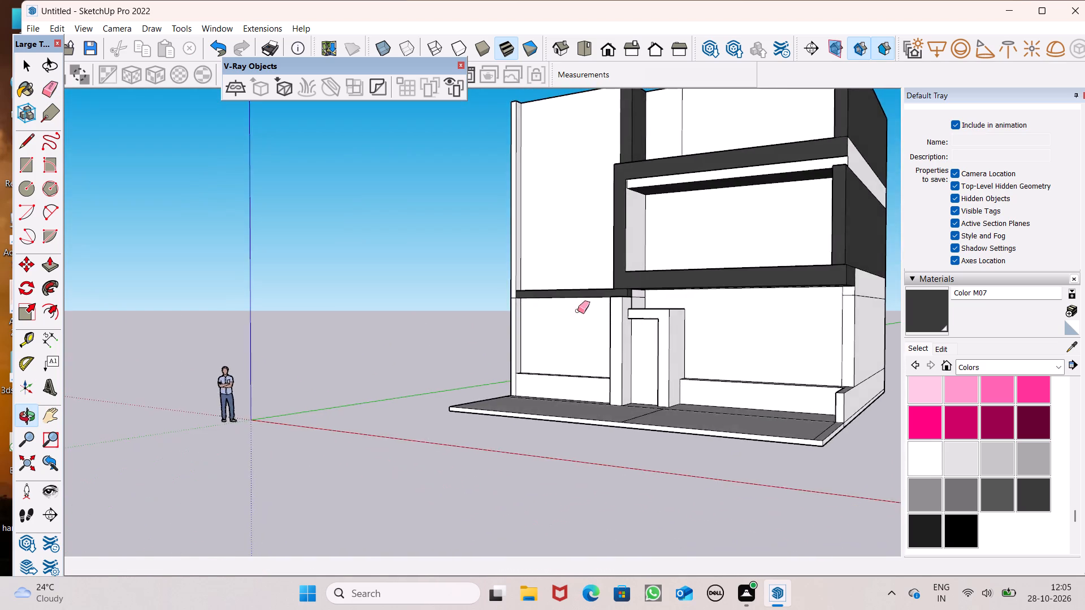
scroll(519, 311, up, 5)
middle_drag(544, 290, 622, 271)
scroll(627, 271, up, 1)
scroll(475, 293, up, 8)
scroll(588, 287, up, 3)
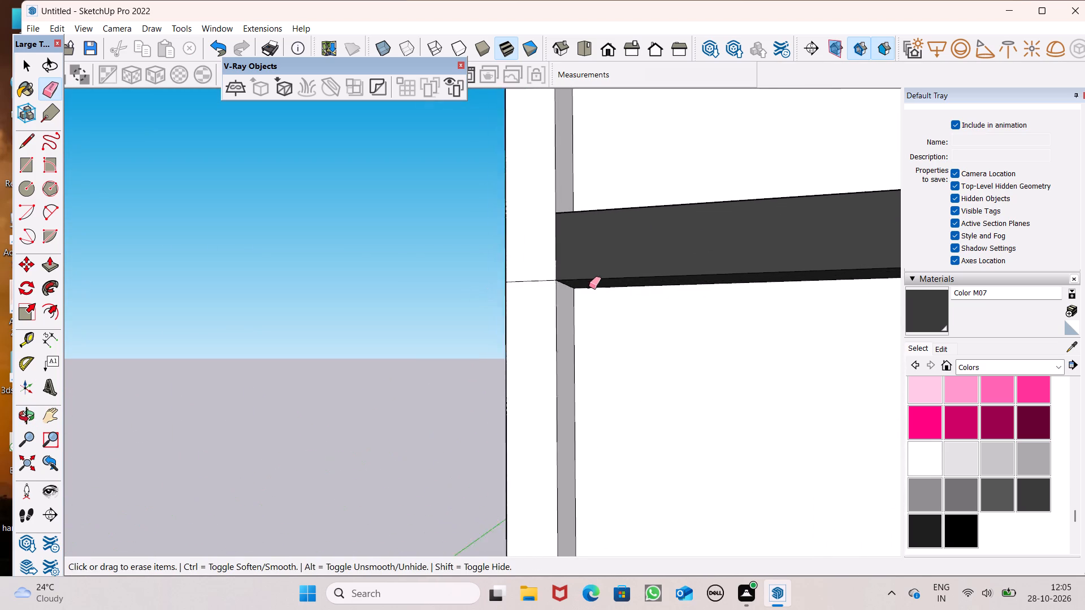
scroll(589, 286, up, 3)
click(535, 278)
Examine the cleaned edge strip and the projecting dark band from above.
scroll(515, 247, down, 14)
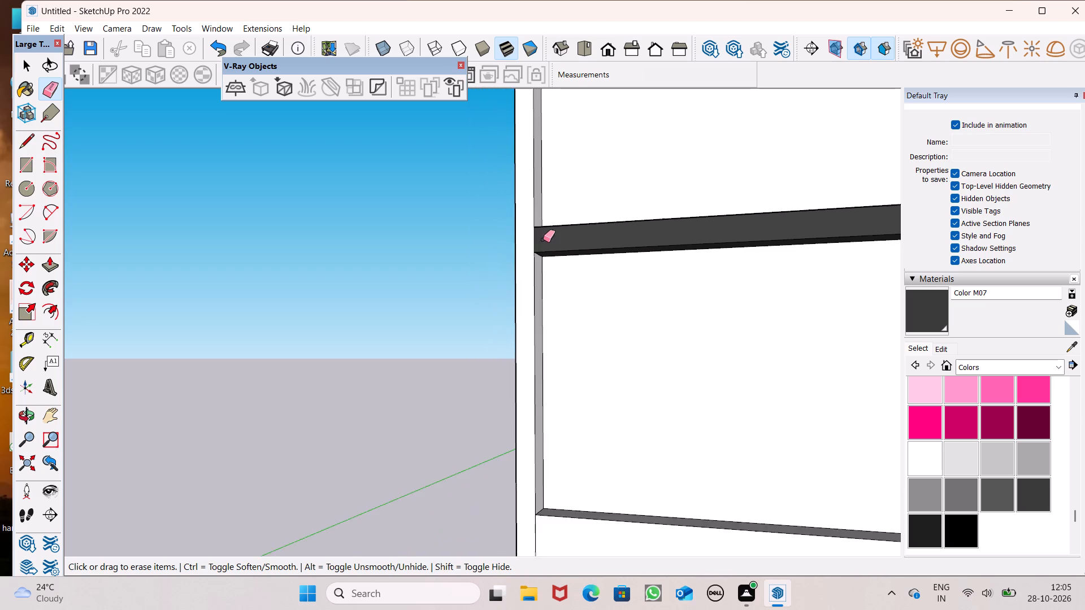
scroll(544, 311, down, 11)
middle_drag(562, 330, 442, 482)
scroll(444, 482, up, 1)
scroll(426, 438, down, 7)
scroll(474, 341, up, 3)
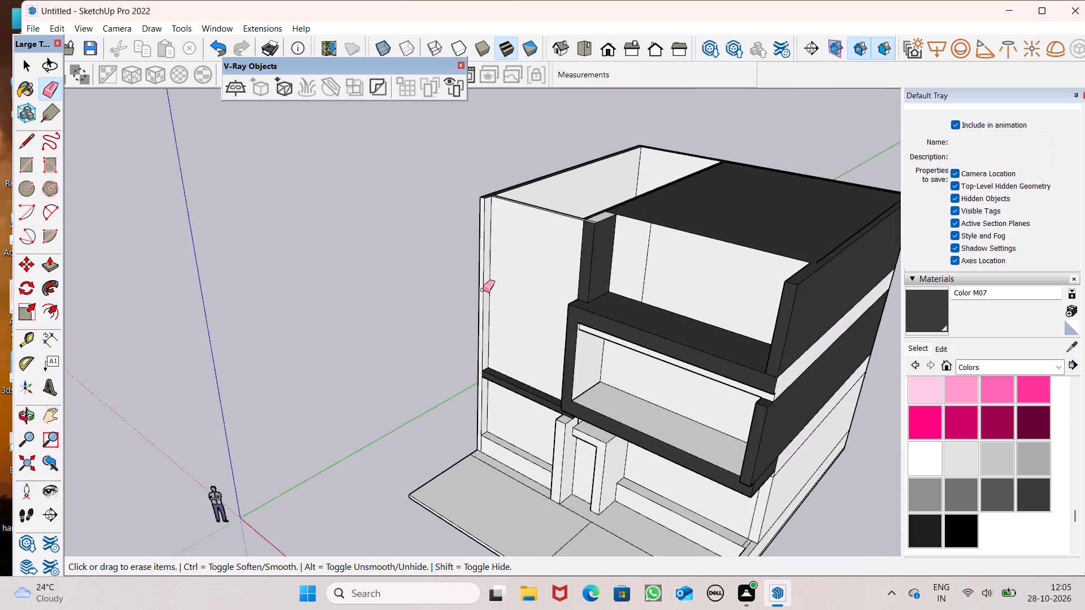
scroll(483, 290, up, 2)
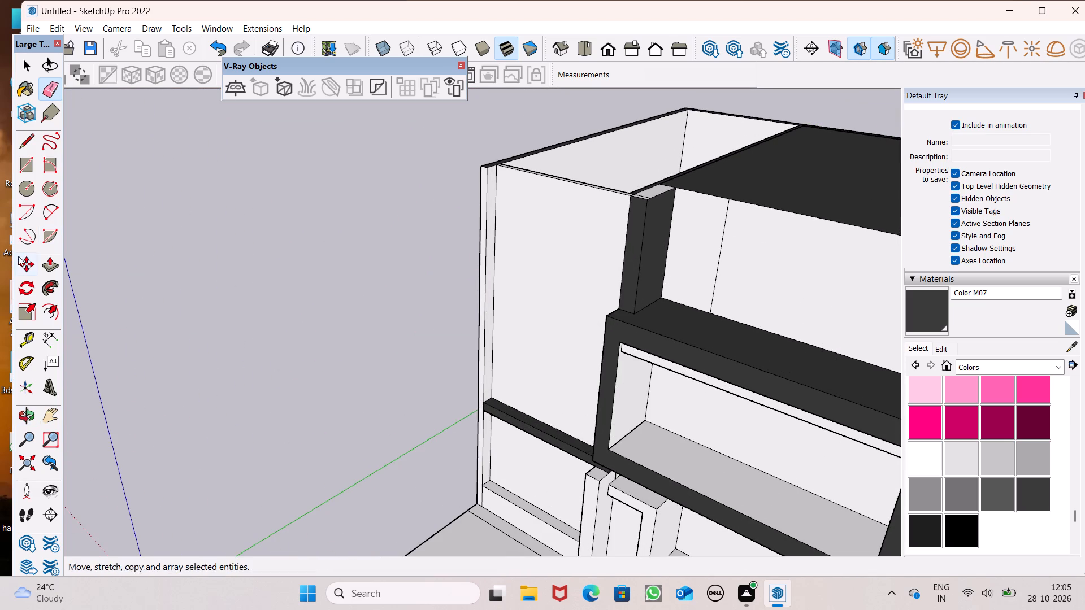
Push/Pull the edge strip's inner side face above the dark band by 1' 3/4" to widen the strip over the wall panel.
click(51, 264)
scroll(445, 232, up, 5)
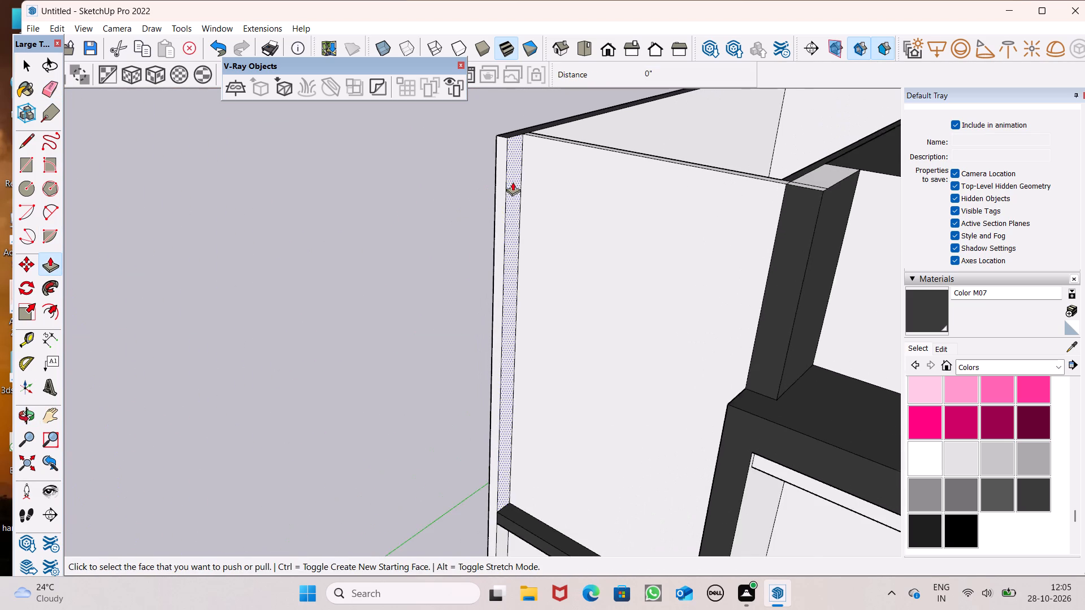
scroll(518, 171, up, 2)
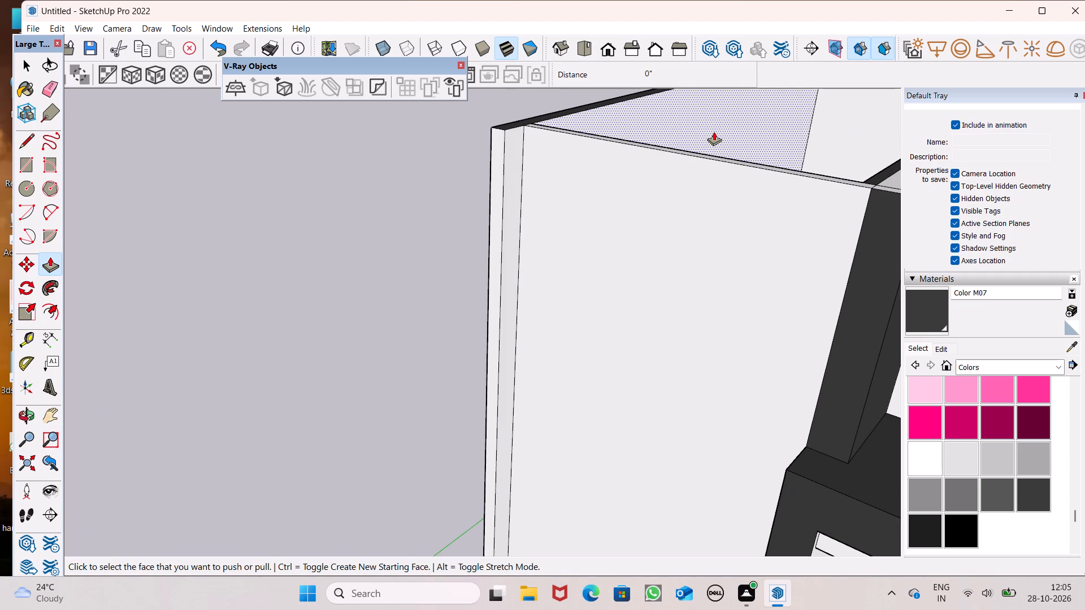
scroll(478, 195, down, 2)
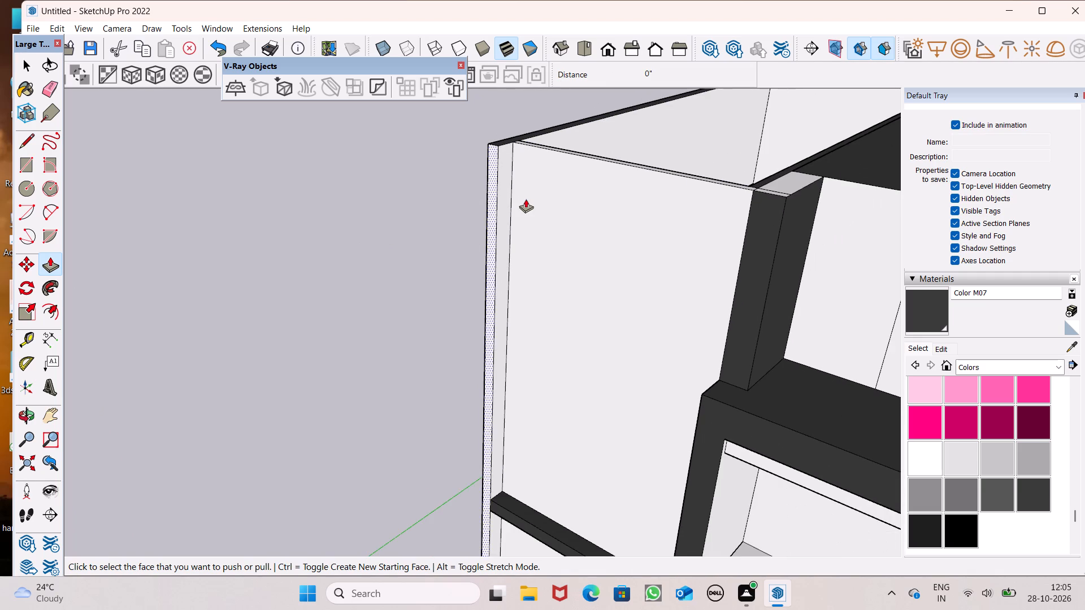
scroll(521, 186, down, 2)
scroll(511, 149, up, 5)
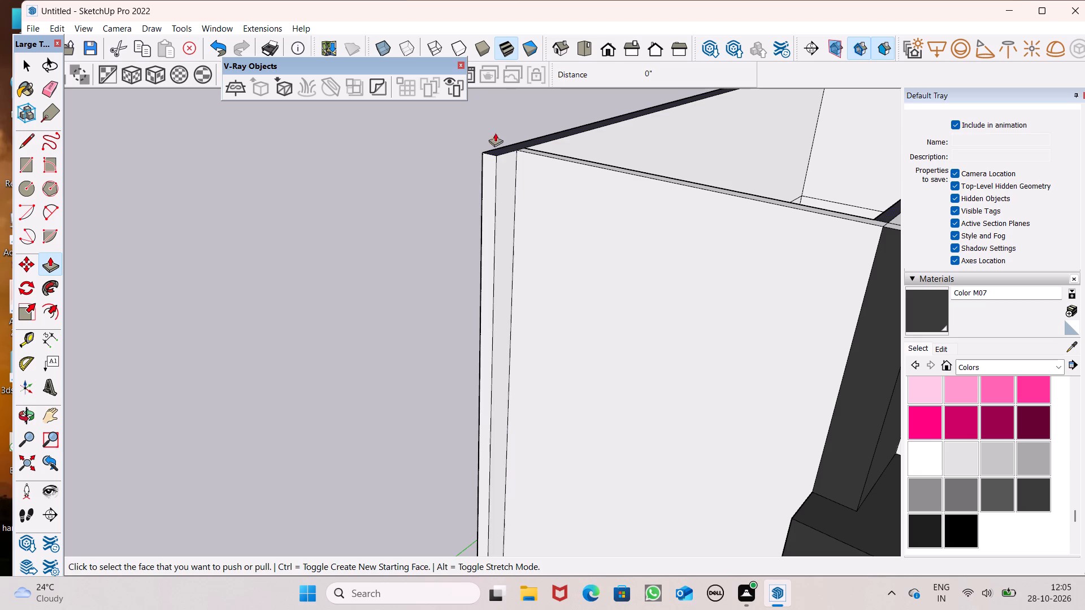
scroll(557, 143, down, 9)
scroll(522, 283, up, 5)
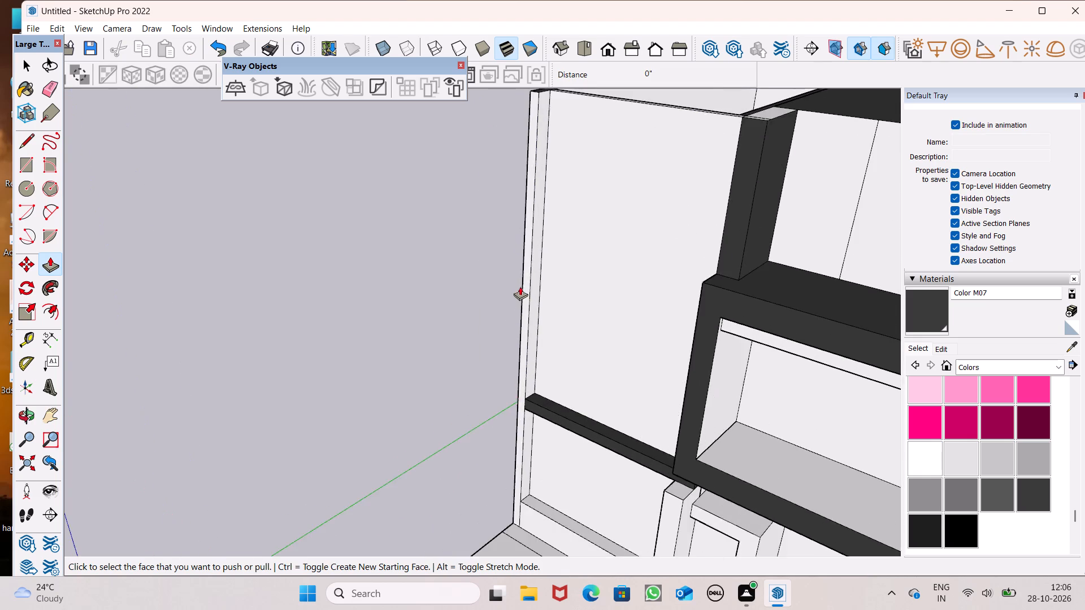
scroll(526, 299, down, 7)
scroll(558, 320, up, 1)
middle_drag(560, 320, 522, 334)
scroll(536, 241, up, 5)
scroll(541, 137, down, 2)
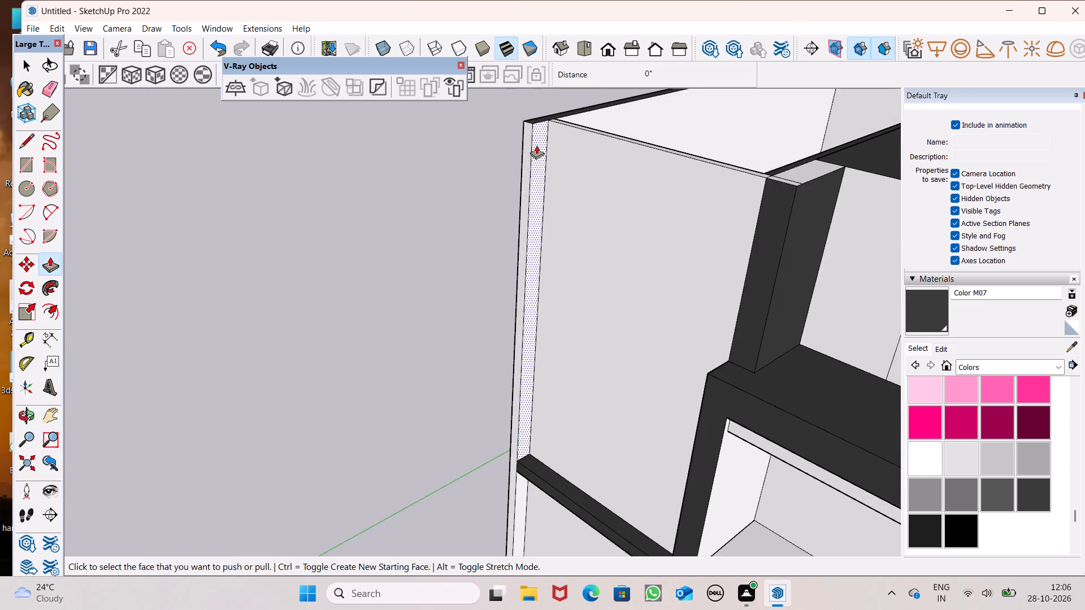
scroll(536, 145, down, 4)
scroll(533, 170, up, 1)
scroll(520, 230, down, 2)
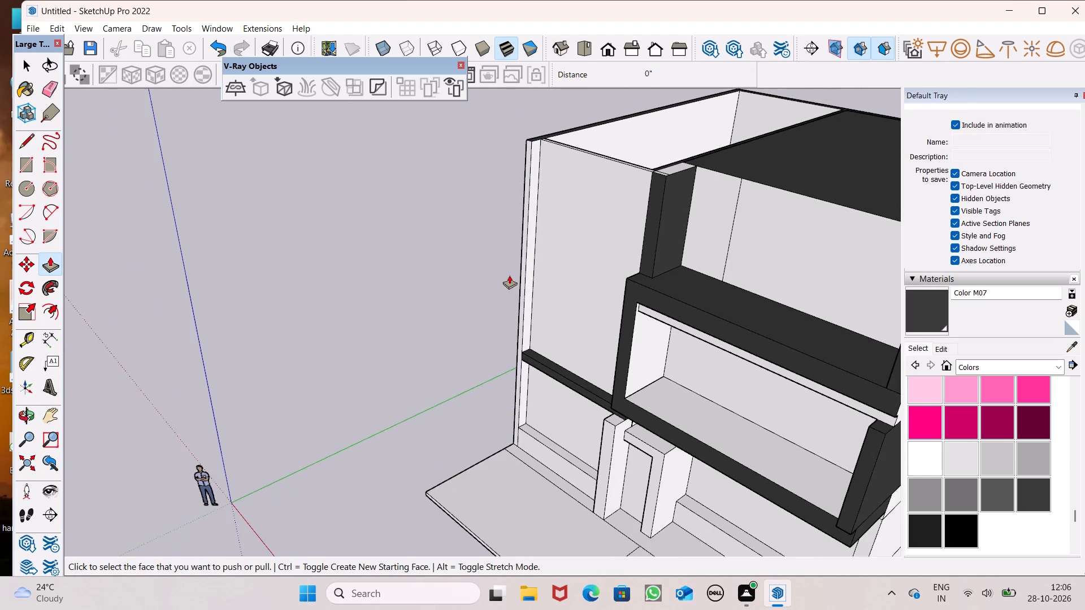
scroll(509, 275, up, 6)
scroll(530, 563, down, 7)
scroll(1013, 224, down, 4)
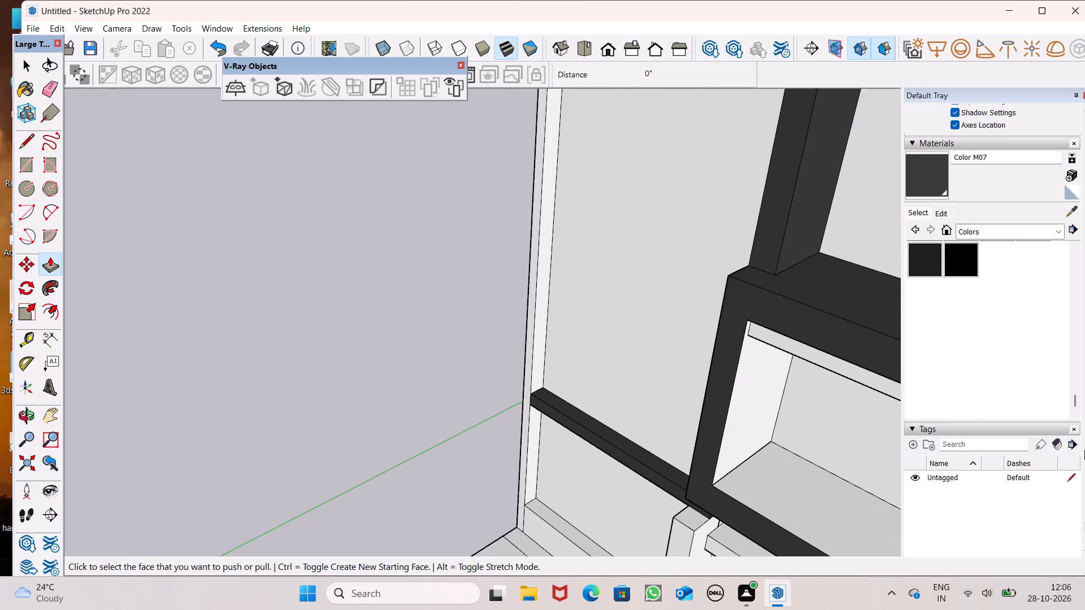
scroll(583, 181, down, 2)
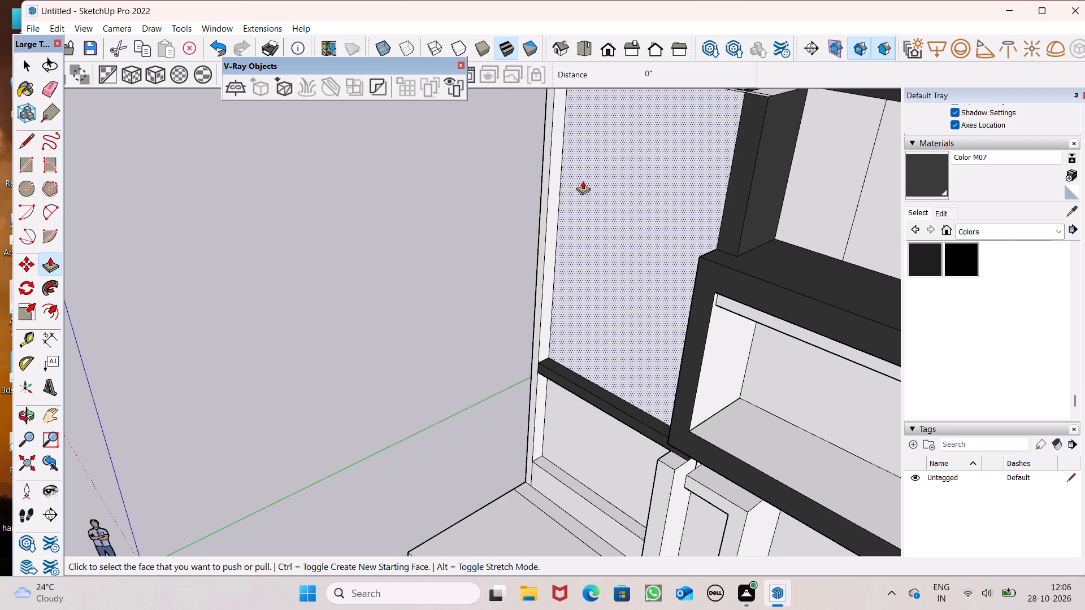
scroll(486, 399, down, 4)
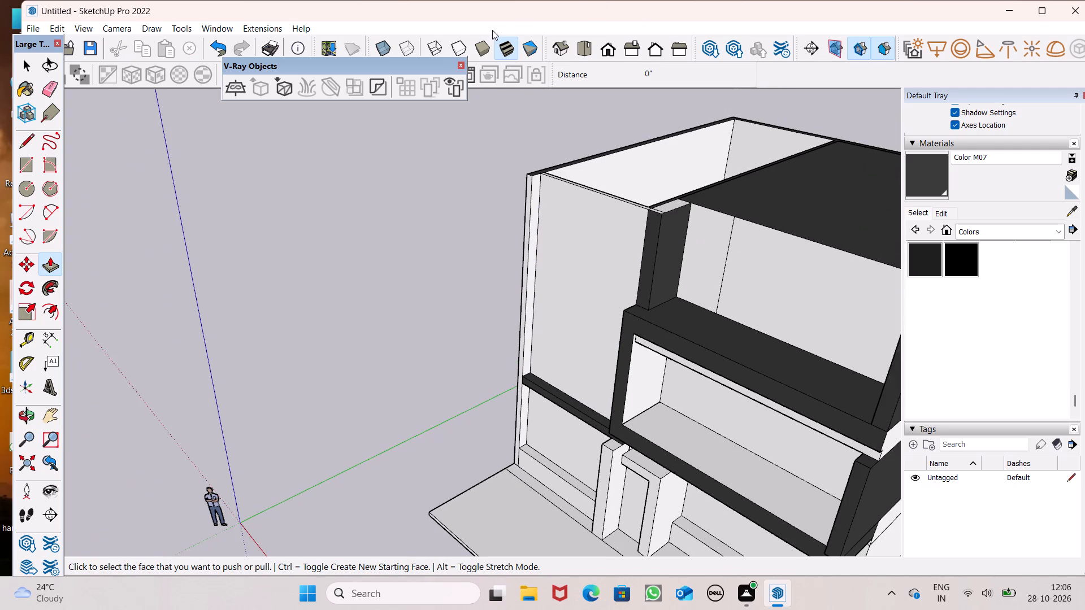
scroll(544, 189, down, 1)
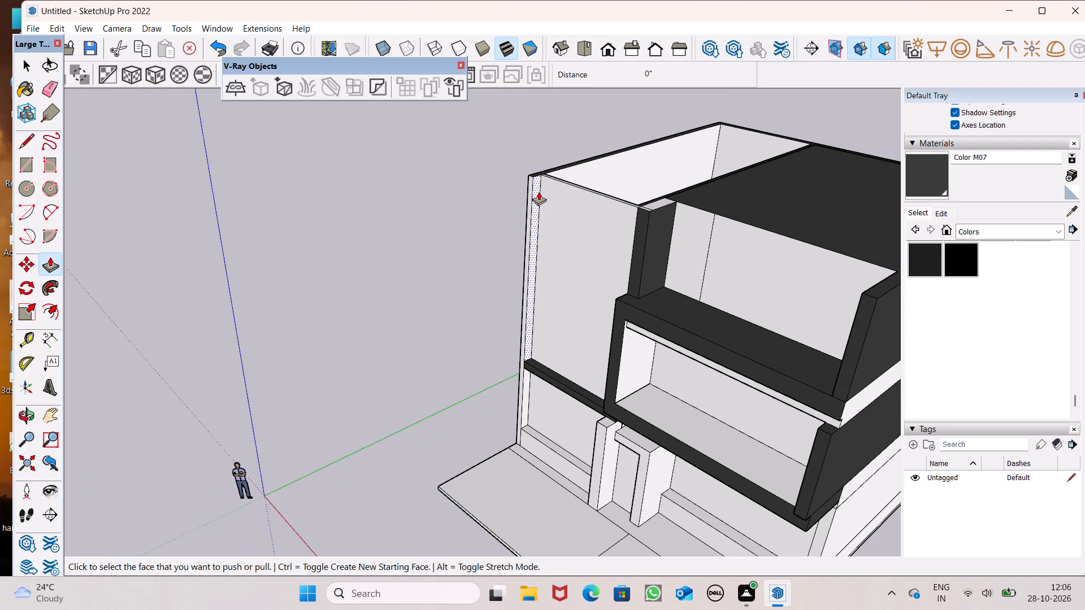
scroll(517, 146, up, 5)
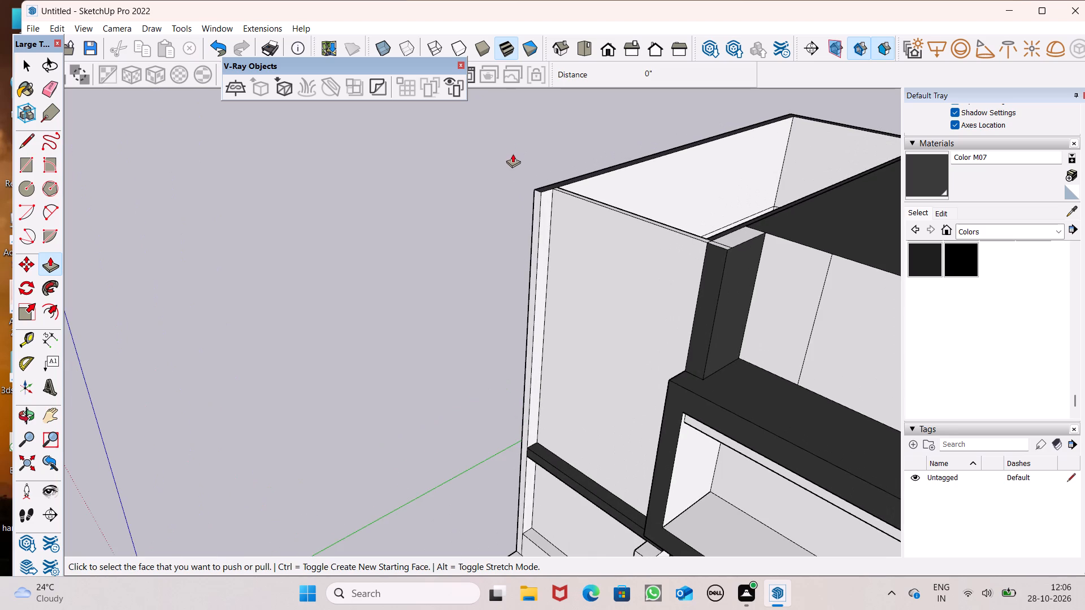
scroll(527, 193, up, 3)
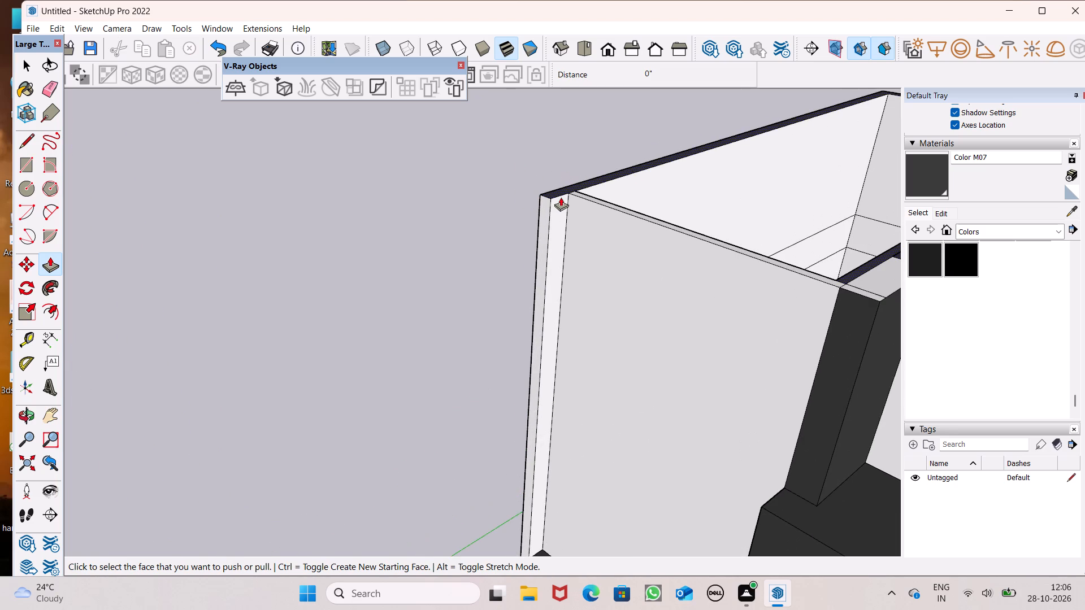
scroll(557, 210, down, 1)
middle_drag(550, 246, 545, 279)
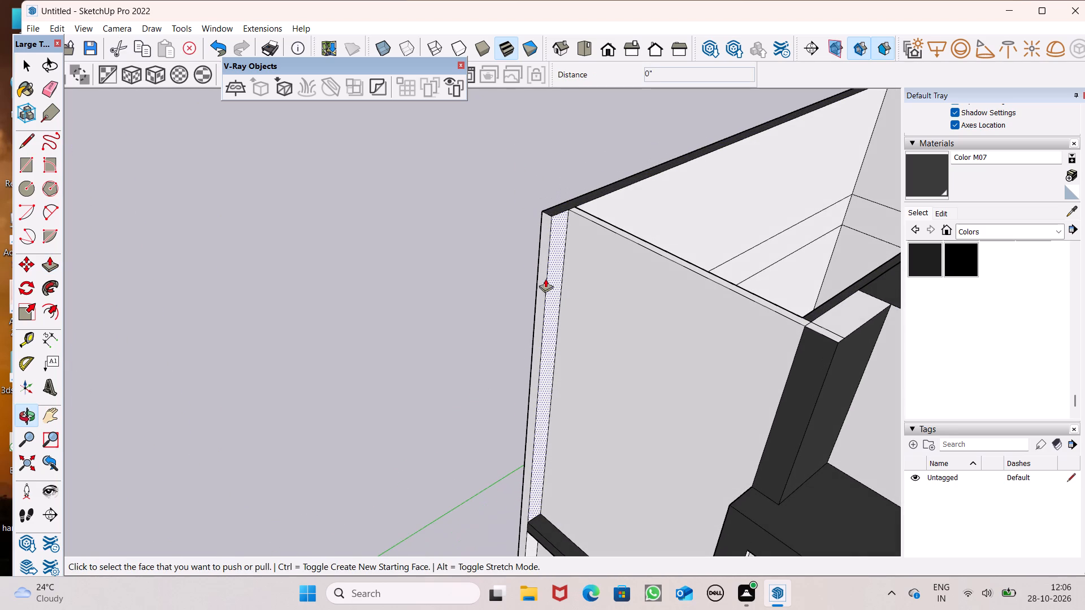
scroll(553, 238, up, 6)
drag(564, 234, 565, 234)
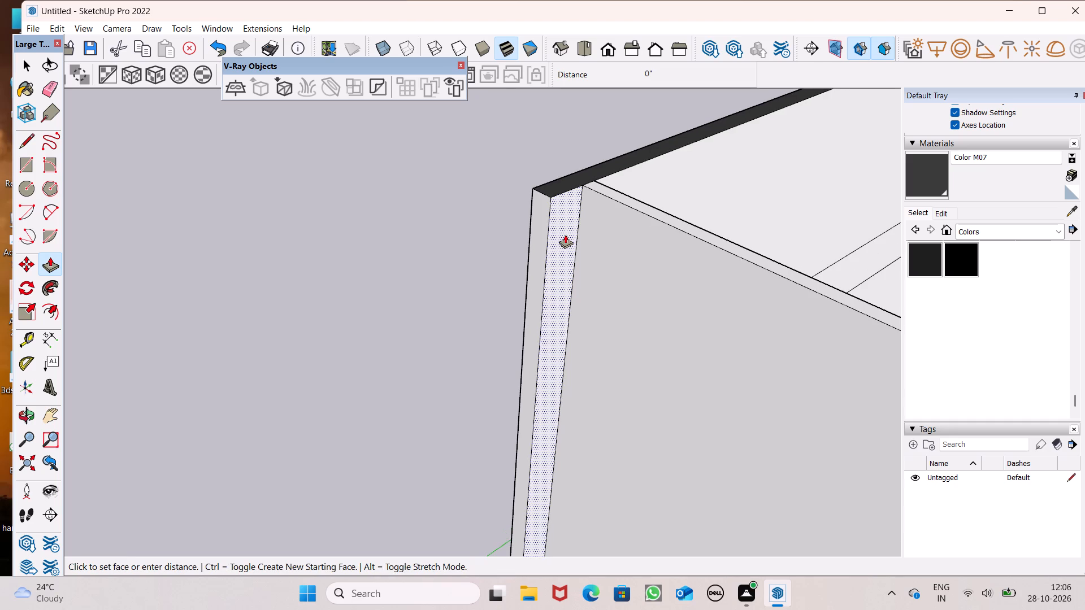
drag(565, 234, 583, 262)
Push/Pull the edge strip's inner side face below the dark band 1' 3/4", flush with the widened part above.
scroll(518, 184, down, 5)
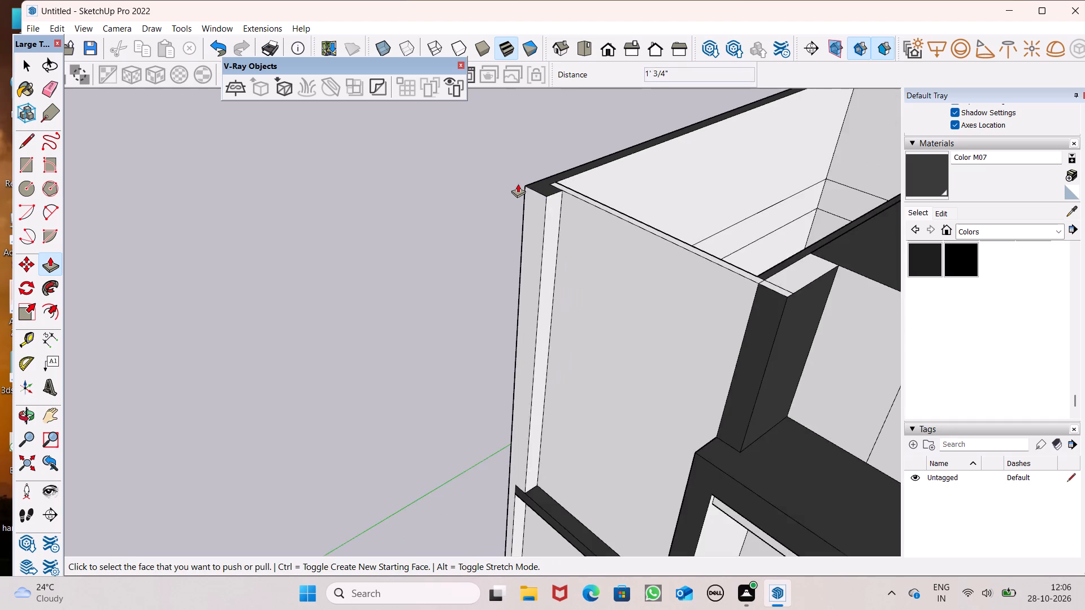
scroll(518, 184, down, 6)
middle_drag(501, 310, 662, 177)
middle_drag(524, 461, 444, 380)
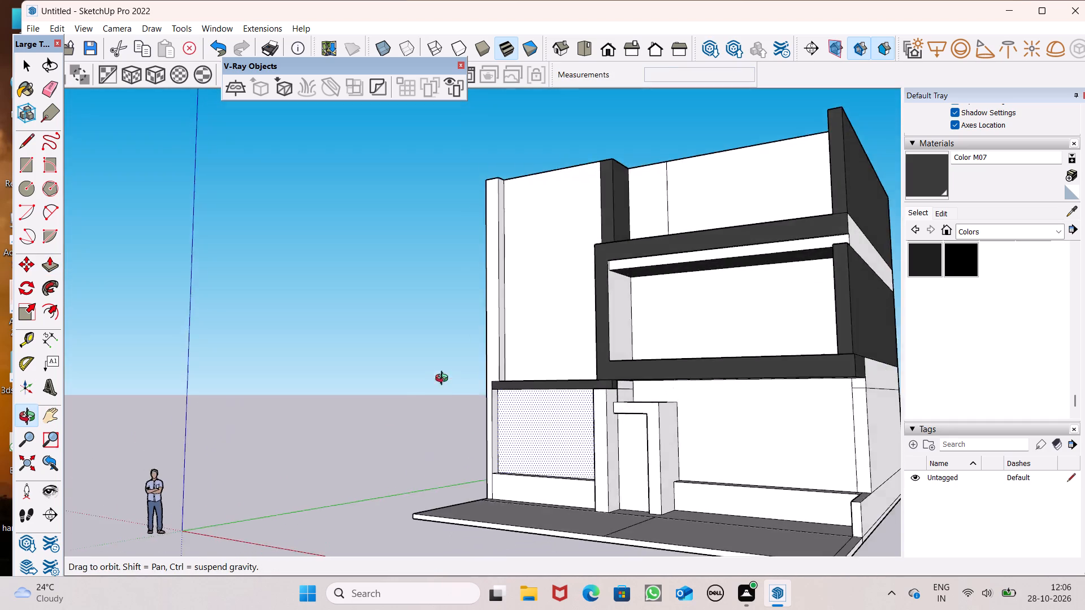
middle_drag(444, 380, 374, 449)
scroll(455, 426, up, 7)
scroll(502, 365, up, 5)
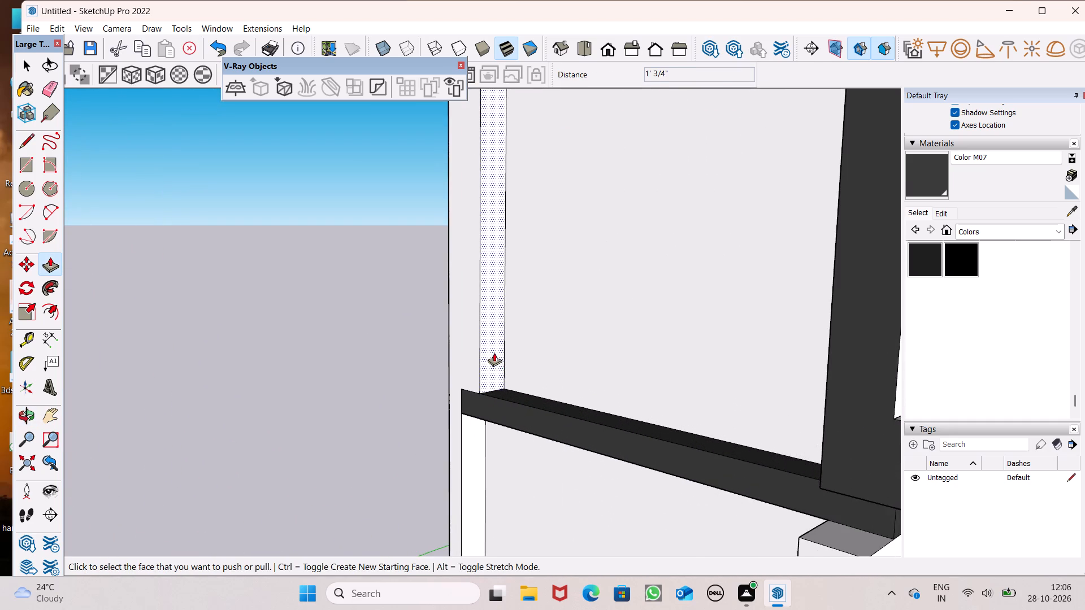
scroll(494, 352, down, 4)
drag(476, 434, 487, 369)
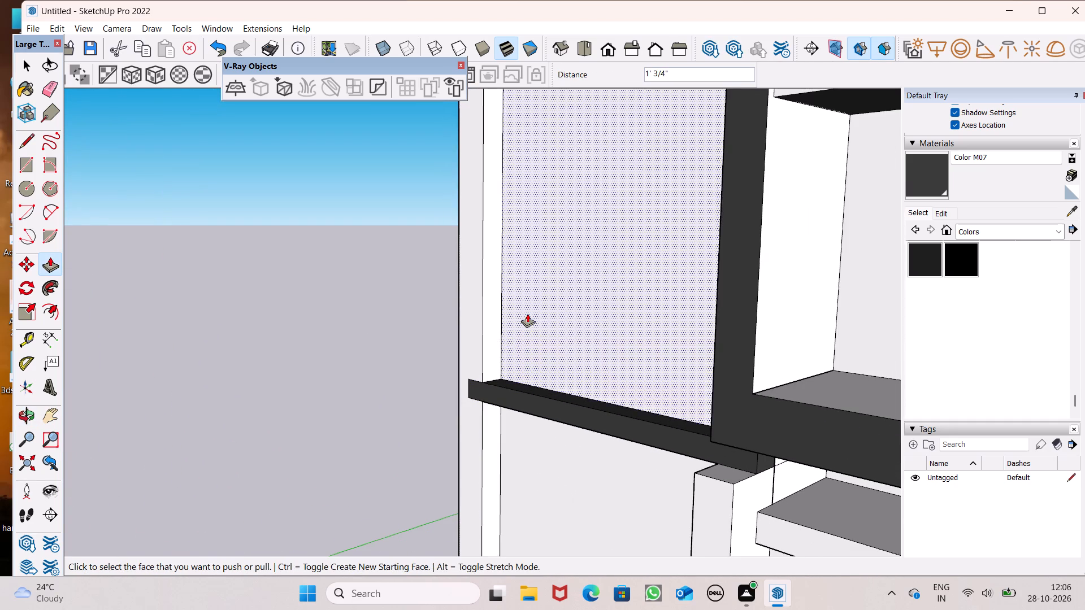
Paint the widened edge strip's front face and its inner side face above the band dark grey with Color M07.
scroll(527, 313, down, 13)
middle_drag(530, 357, 762, 426)
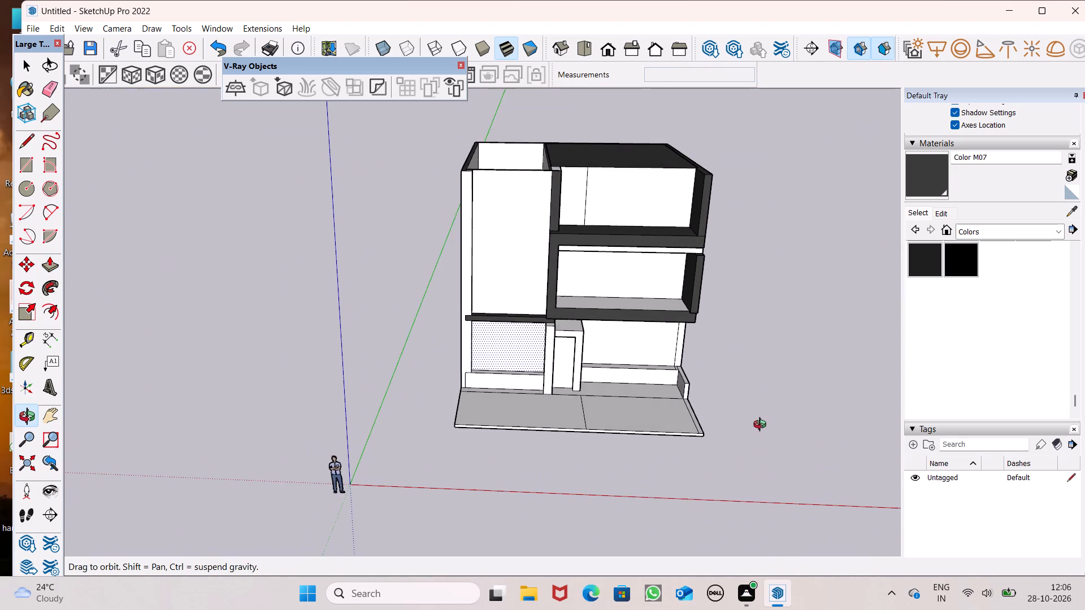
middle_drag(762, 426, 762, 422)
click(924, 178)
scroll(545, 142, up, 7)
scroll(459, 191, up, 4)
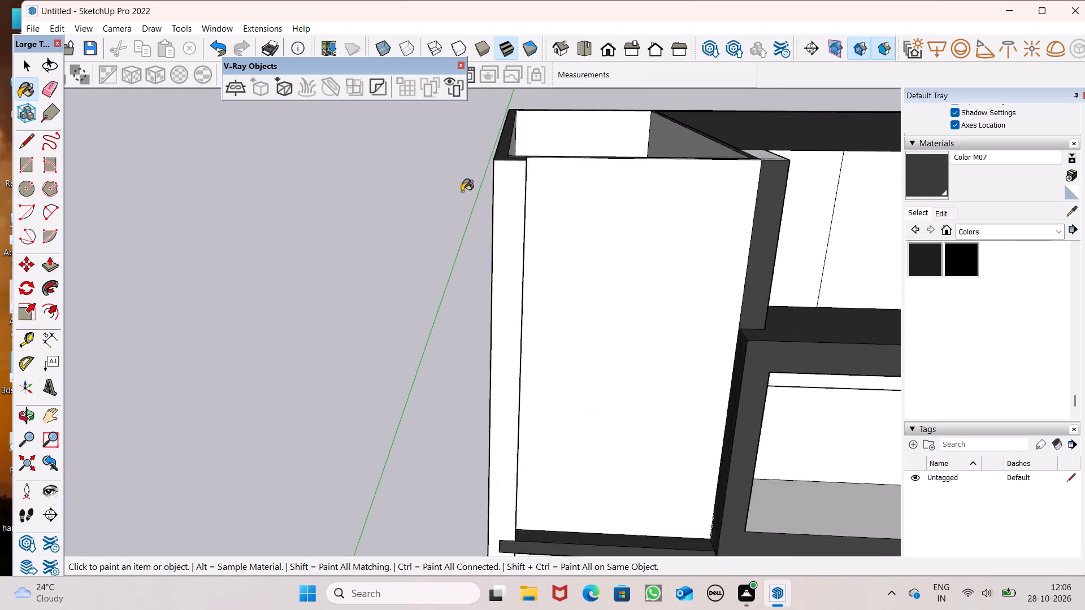
scroll(462, 191, up, 1)
click(533, 205)
middle_drag(524, 251, 309, 273)
scroll(377, 281, up, 4)
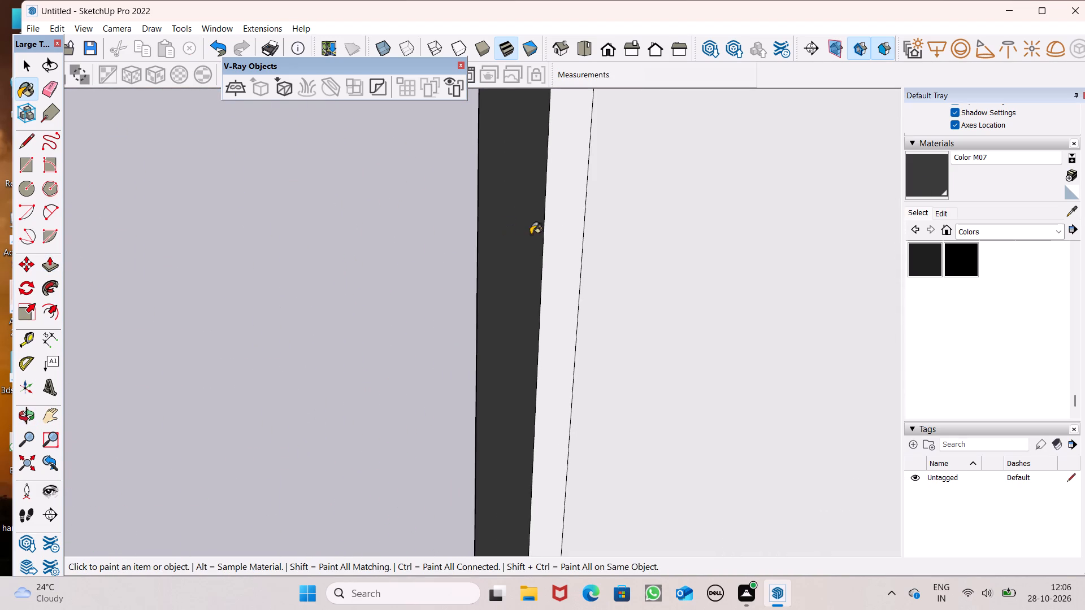
click(553, 239)
scroll(551, 183, down, 19)
scroll(554, 364, up, 7)
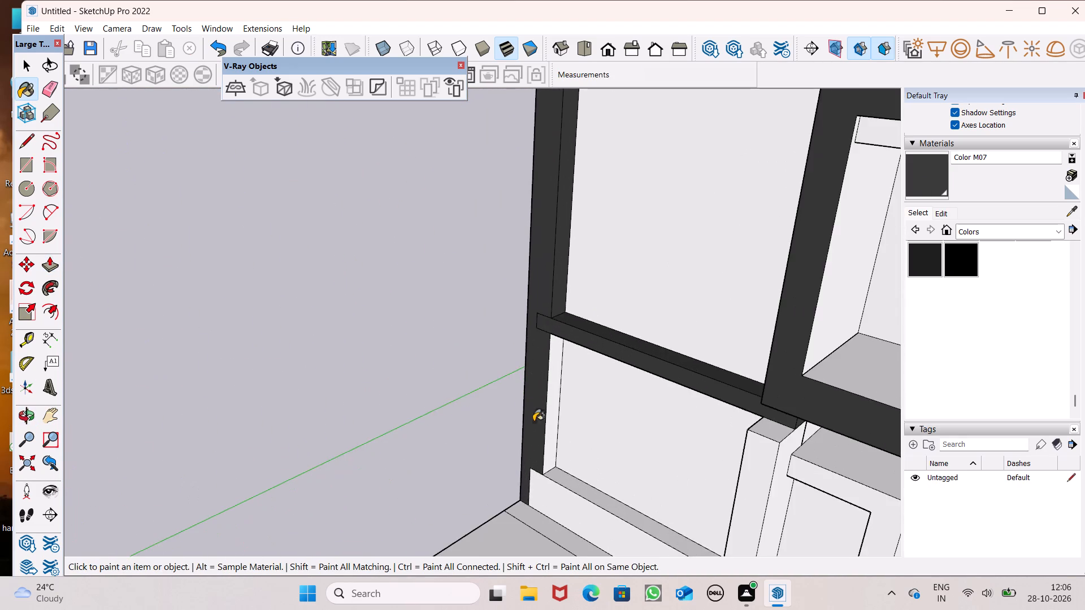
Paint the edge strip's inner side face below the projecting band dark grey with Color M07.
scroll(542, 418, up, 4)
click(555, 407)
Draw a 3' vertical line down the low plinth wall's front face, from the edge strip's inner bottom corner to the floor.
scroll(510, 309, down, 8)
scroll(463, 369, down, 4)
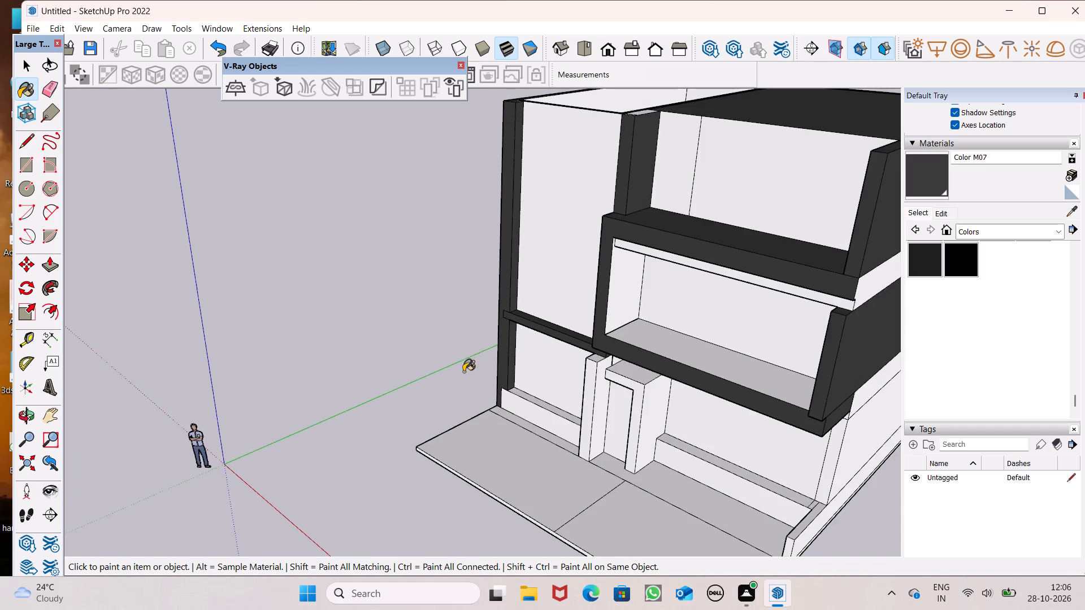
middle_drag(466, 389, 829, 256)
middle_drag(487, 437, 461, 474)
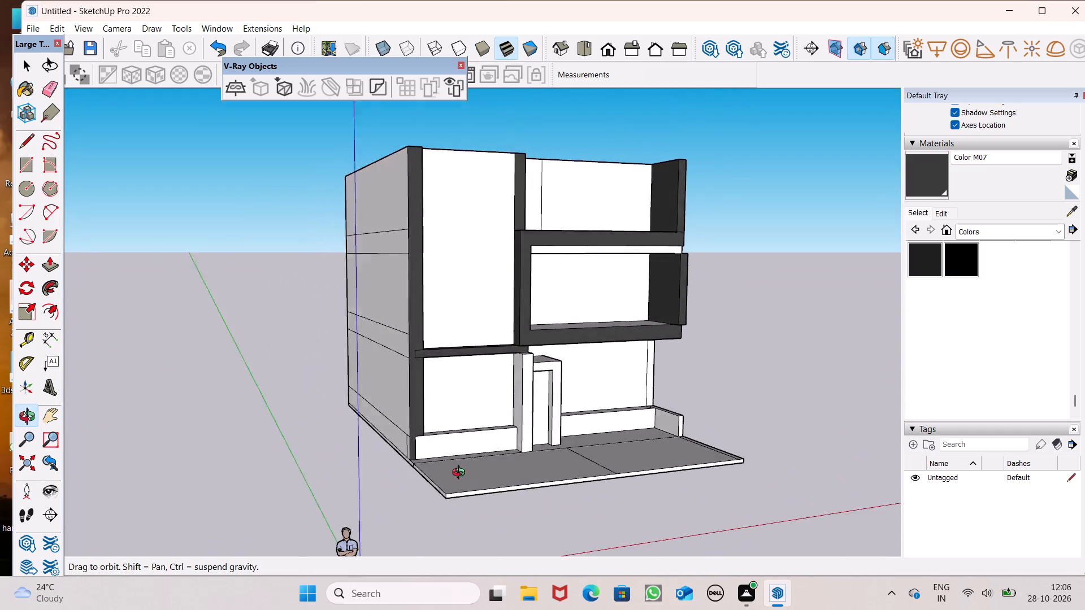
middle_drag(461, 474, 283, 442)
scroll(283, 442, up, 1)
scroll(351, 360, down, 4)
middle_drag(407, 391, 400, 486)
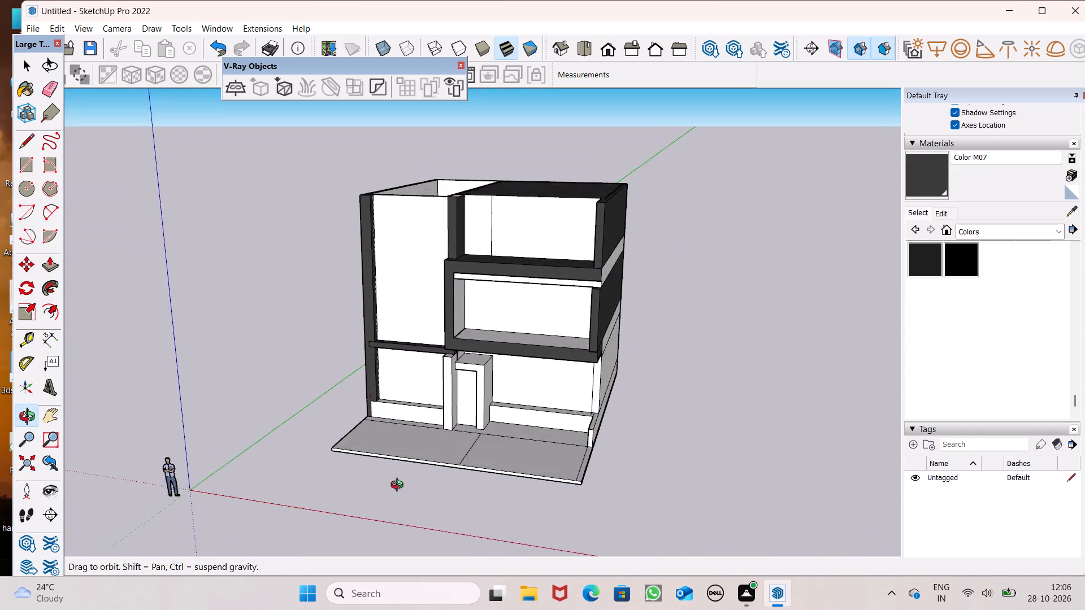
middle_drag(400, 486, 400, 487)
scroll(387, 456, up, 8)
scroll(390, 390, up, 7)
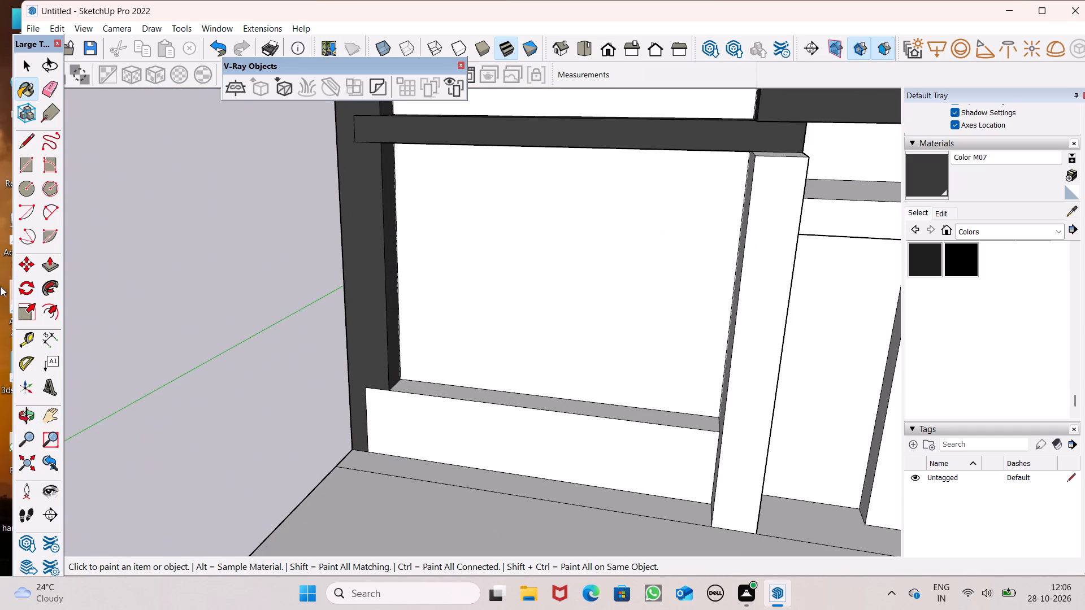
click(33, 132)
scroll(356, 387, up, 6)
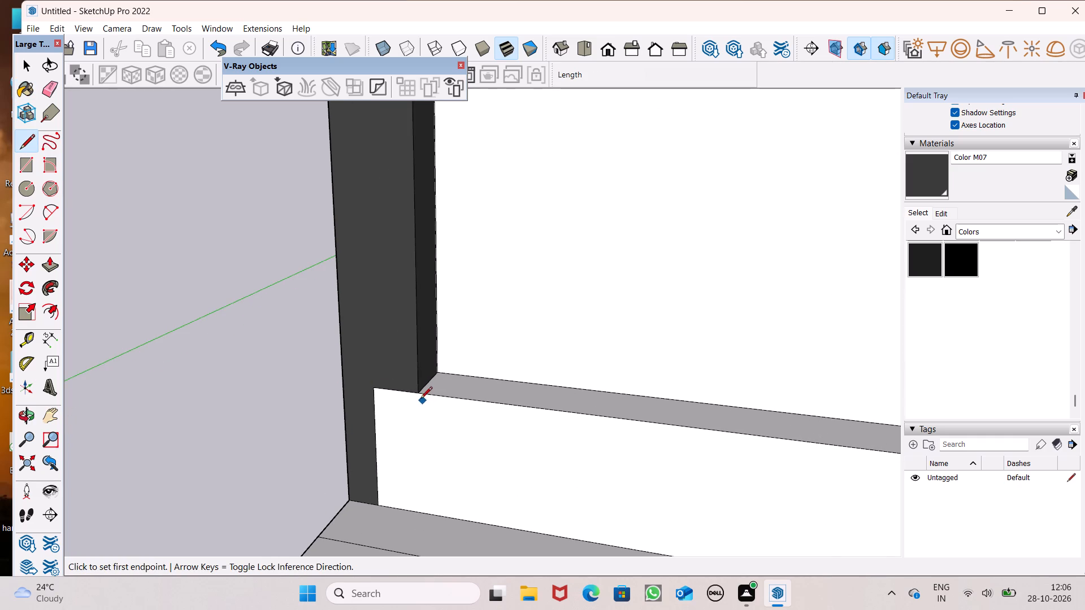
click(418, 395)
click(422, 511)
Paint the split-off plinth piece with Color M07 and erase its dividing edges to merge it with the edge strip.
click(927, 195)
click(397, 430)
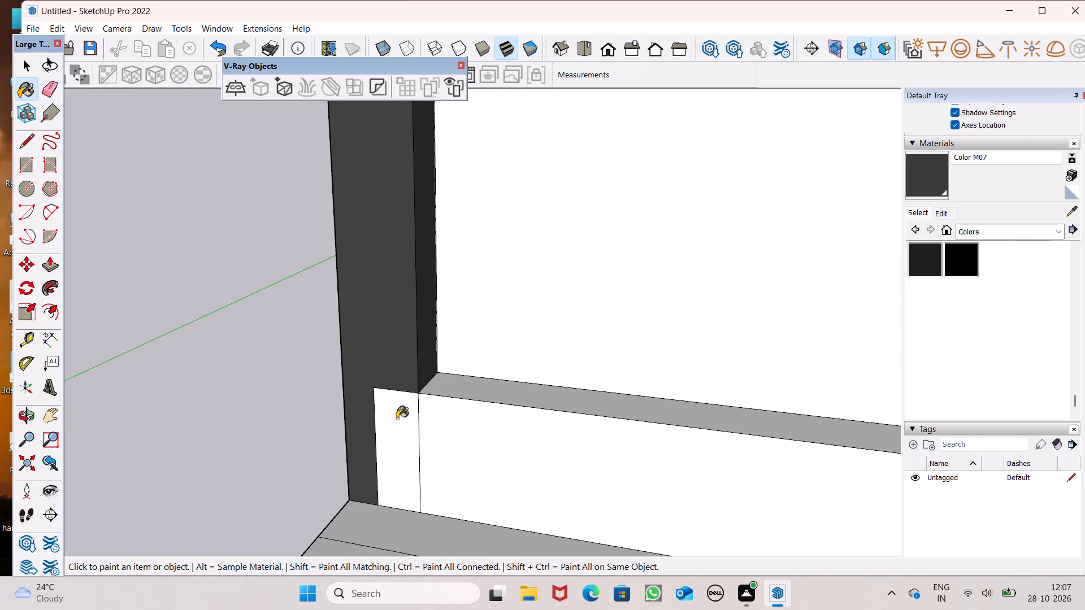
click(41, 78)
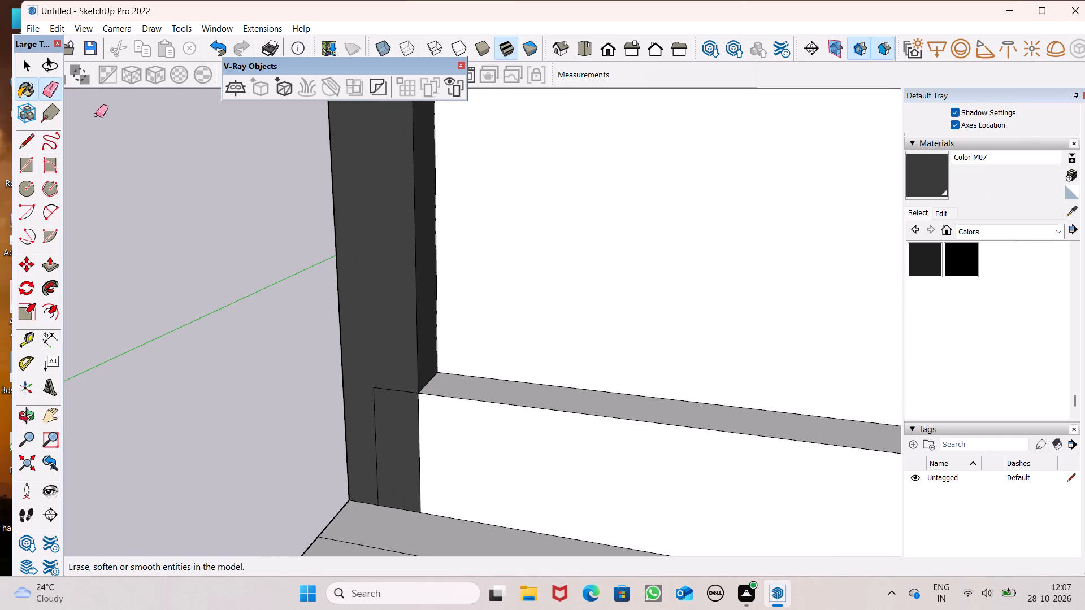
drag(393, 343, 368, 413)
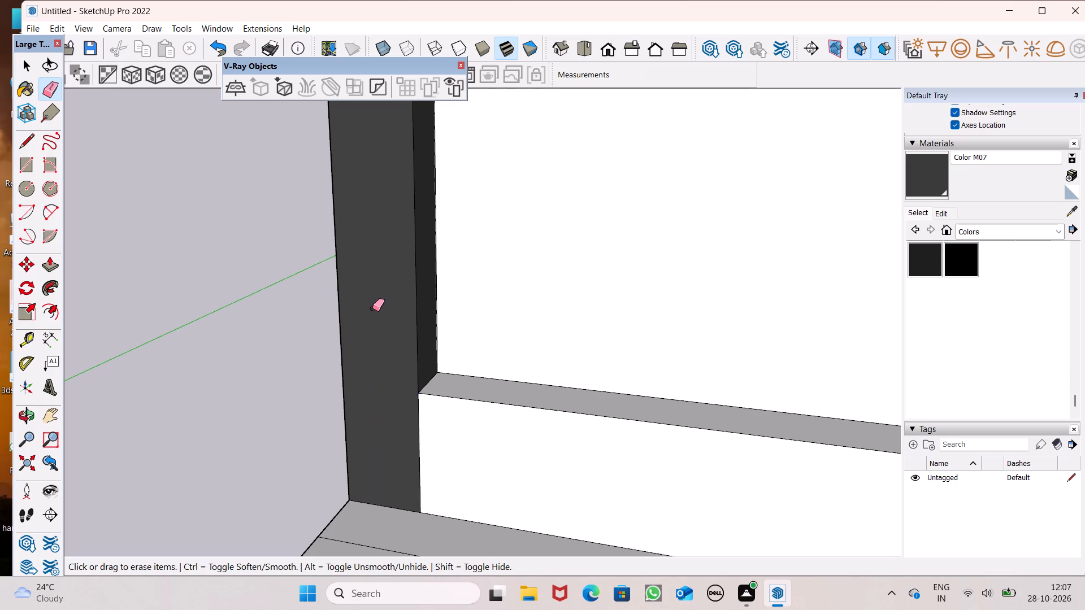
Draw a 4' by 7' window rectangle on the ground-floor wall panel beside the edge strip, starting on the plinth ledge.
scroll(372, 304, down, 11)
middle_drag(422, 375, 467, 353)
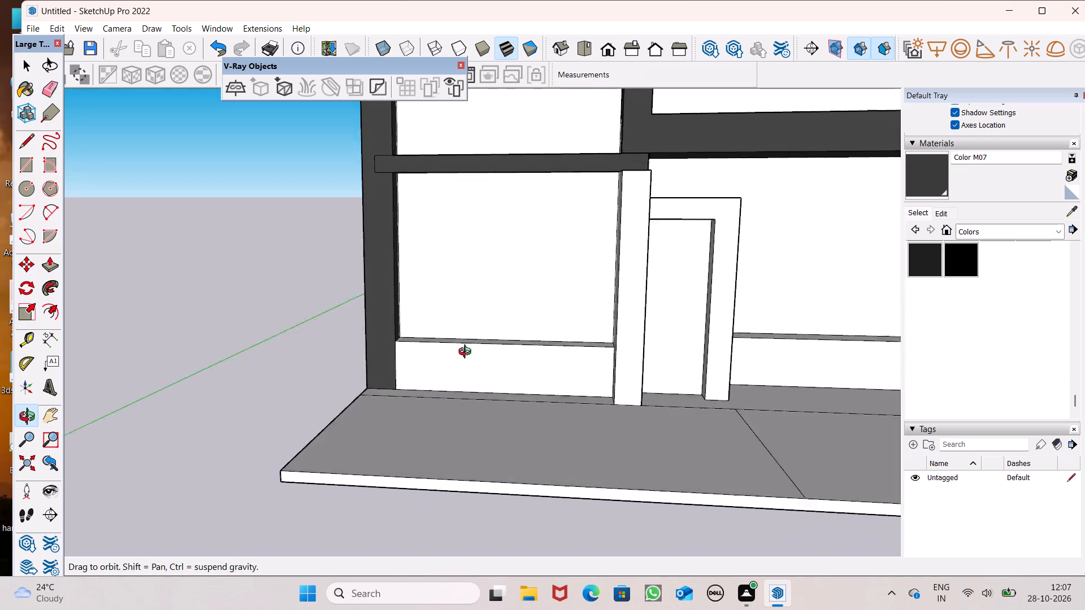
middle_drag(467, 353, 503, 298)
scroll(503, 298, up, 1)
scroll(472, 329, down, 6)
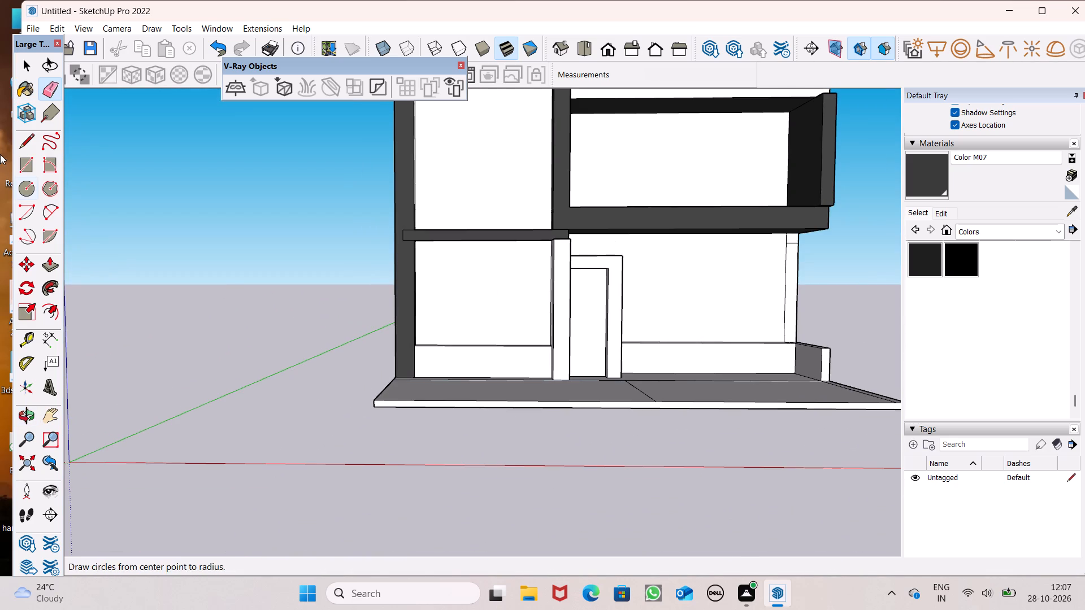
click(18, 166)
scroll(397, 233, up, 6)
middle_drag(564, 391, 535, 434)
scroll(535, 434, up, 1)
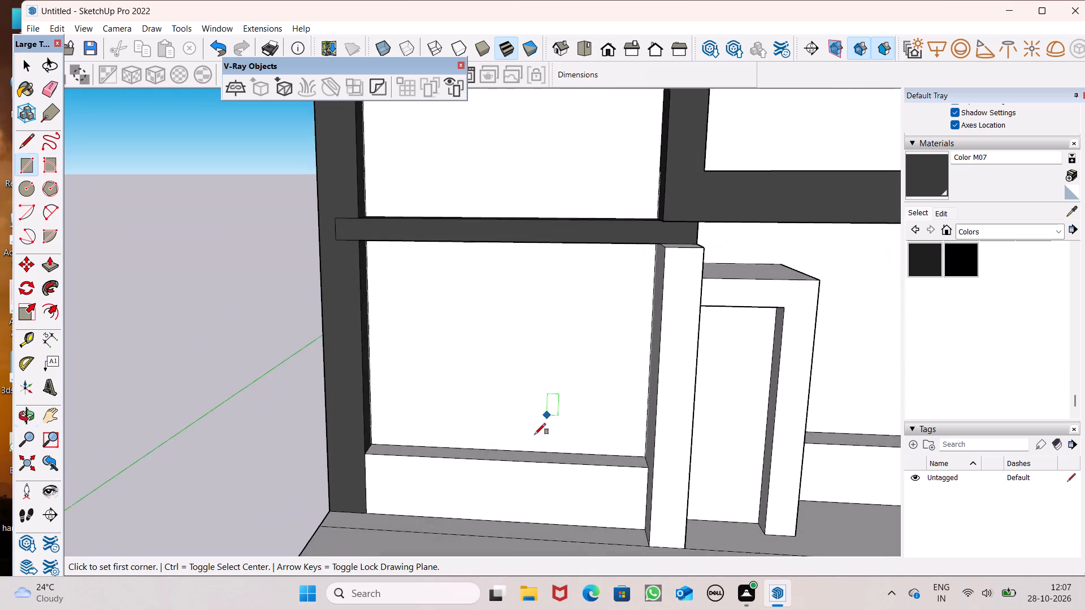
scroll(493, 427, up, 4)
click(419, 455)
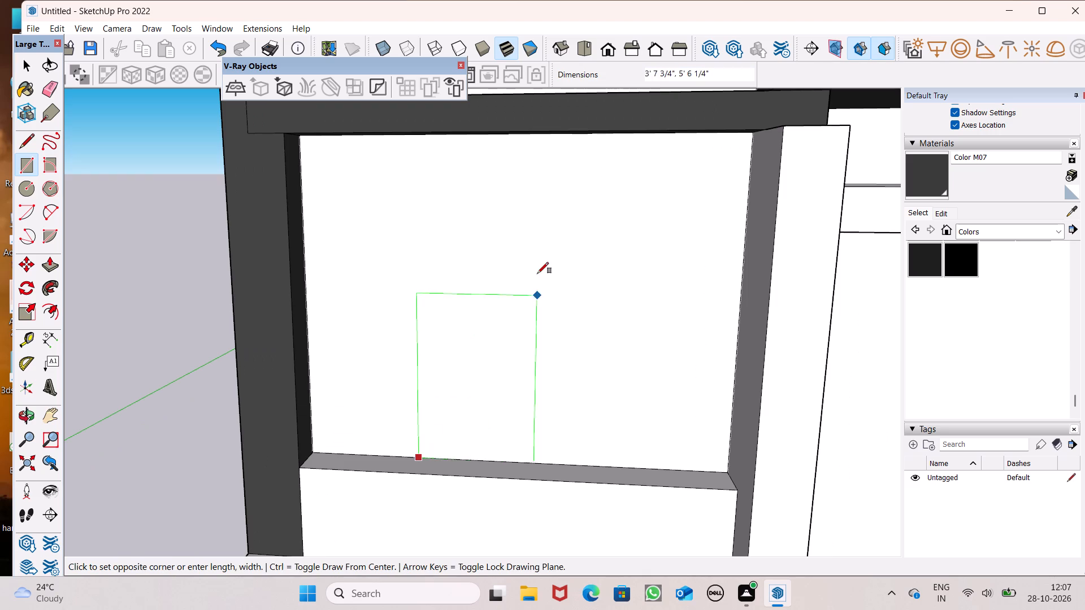
text(4',)
text(7')
key(Return)
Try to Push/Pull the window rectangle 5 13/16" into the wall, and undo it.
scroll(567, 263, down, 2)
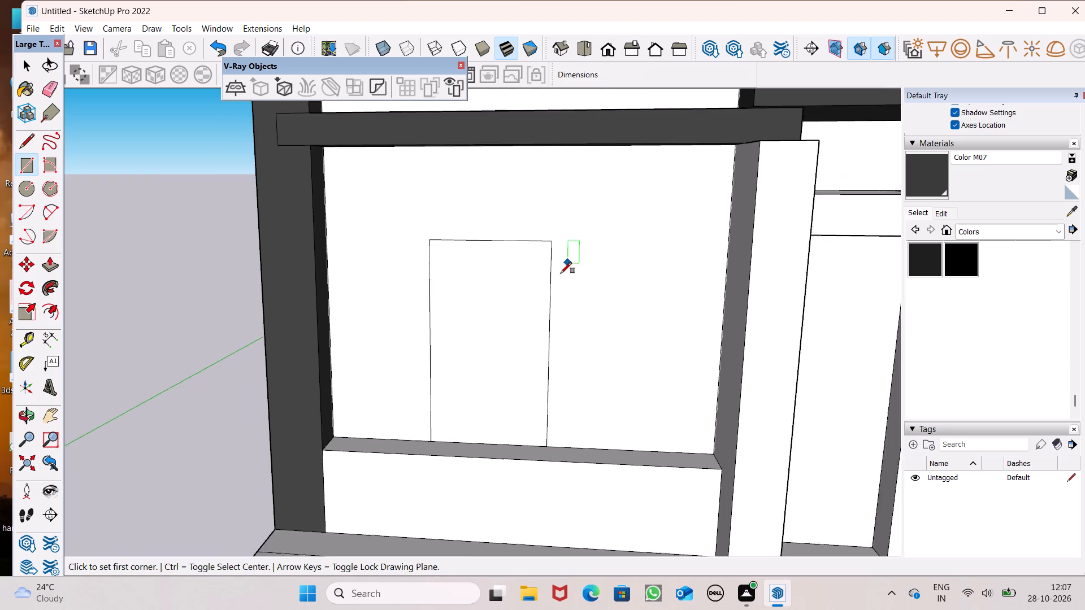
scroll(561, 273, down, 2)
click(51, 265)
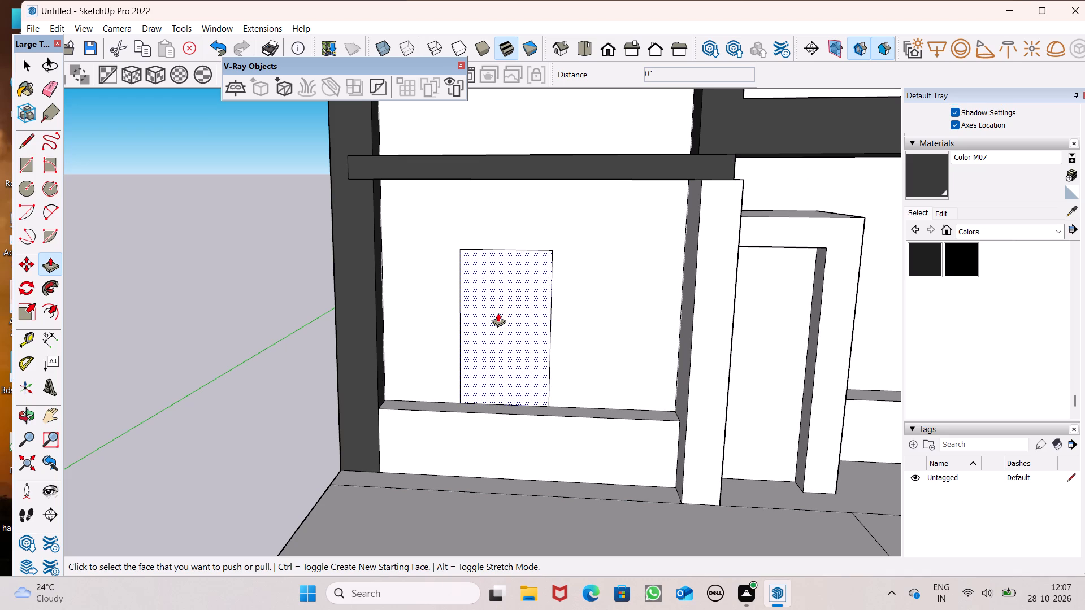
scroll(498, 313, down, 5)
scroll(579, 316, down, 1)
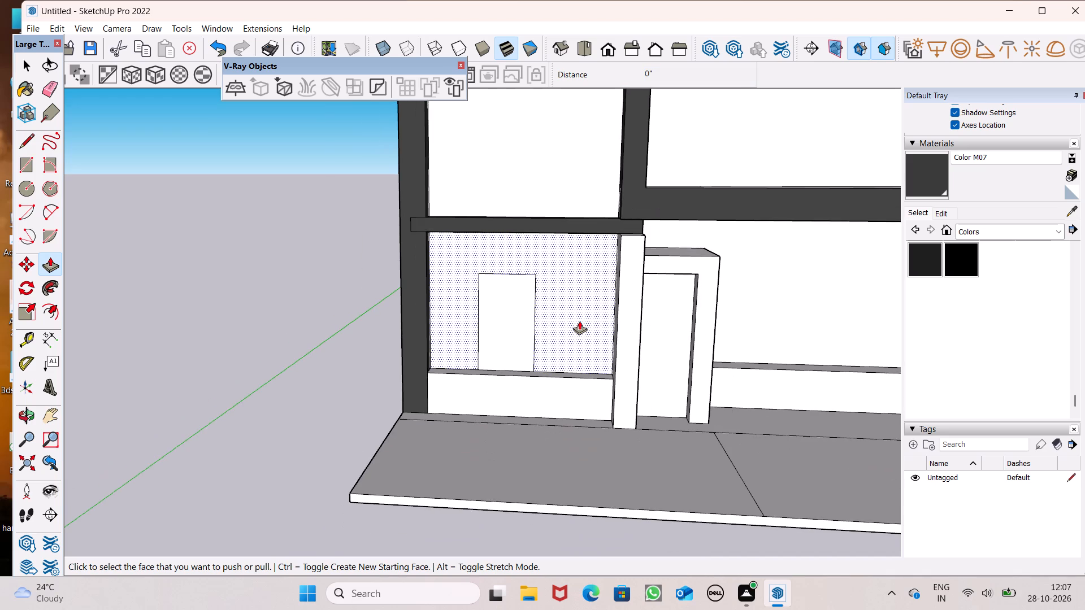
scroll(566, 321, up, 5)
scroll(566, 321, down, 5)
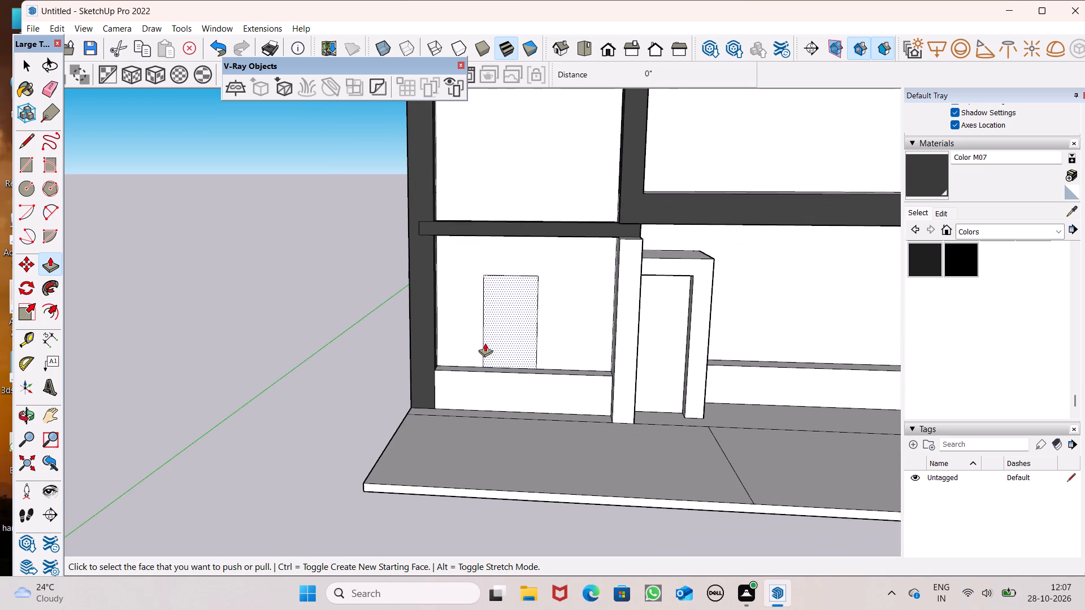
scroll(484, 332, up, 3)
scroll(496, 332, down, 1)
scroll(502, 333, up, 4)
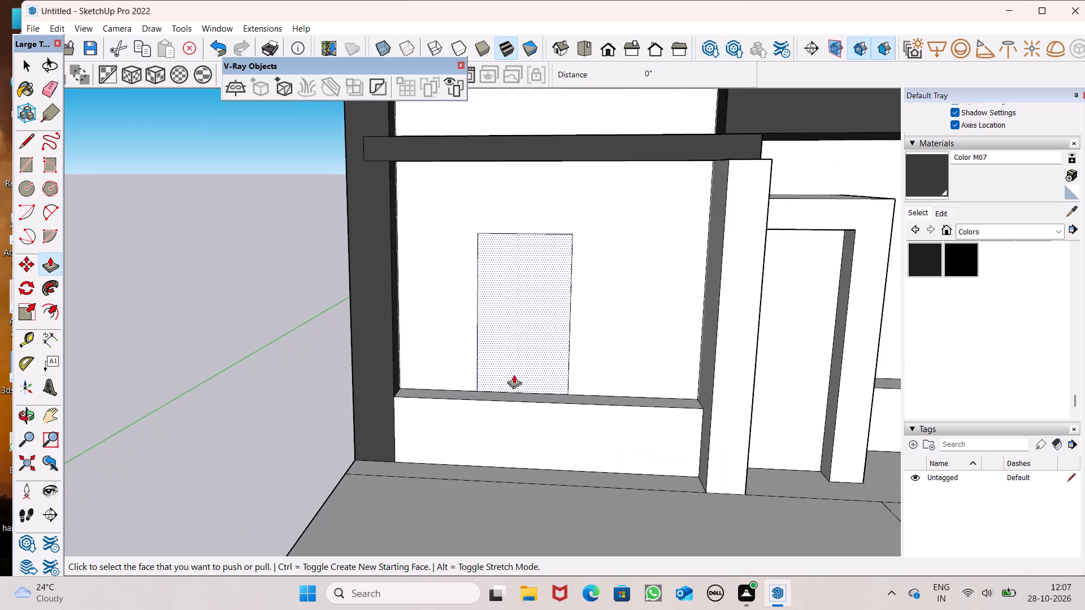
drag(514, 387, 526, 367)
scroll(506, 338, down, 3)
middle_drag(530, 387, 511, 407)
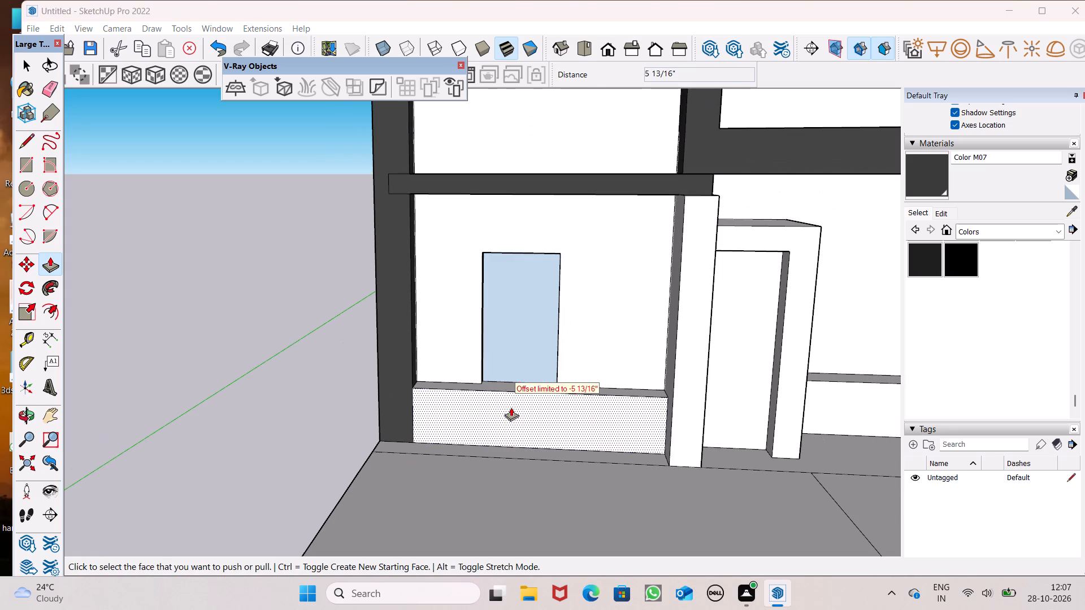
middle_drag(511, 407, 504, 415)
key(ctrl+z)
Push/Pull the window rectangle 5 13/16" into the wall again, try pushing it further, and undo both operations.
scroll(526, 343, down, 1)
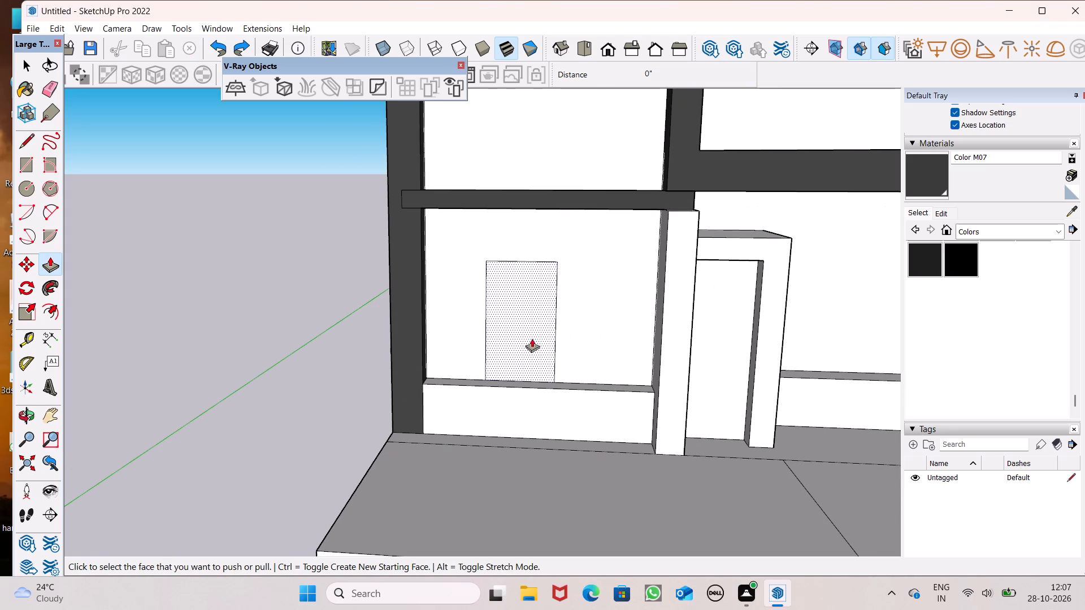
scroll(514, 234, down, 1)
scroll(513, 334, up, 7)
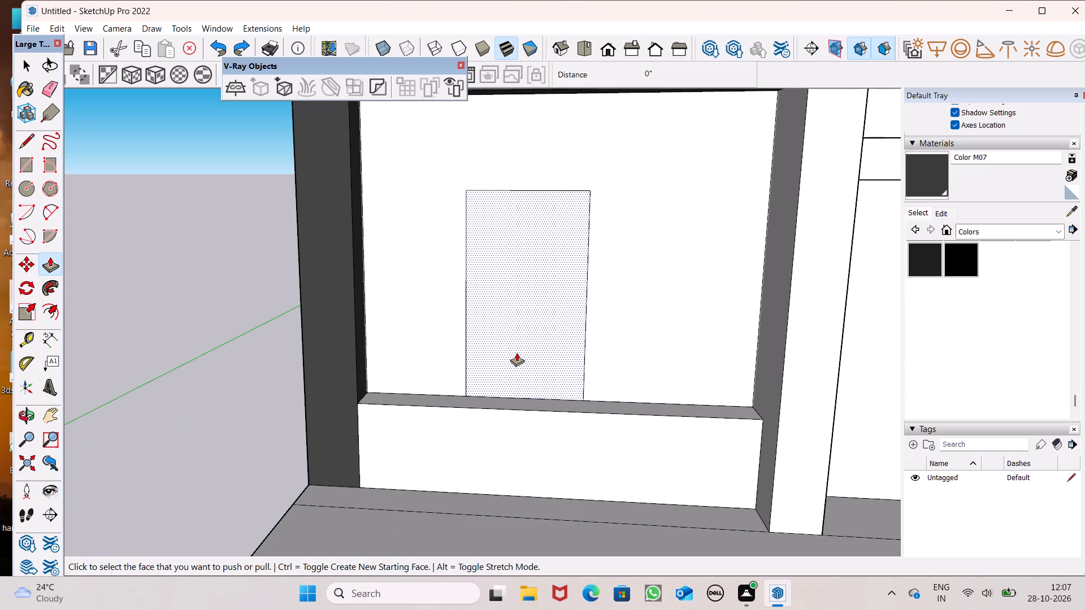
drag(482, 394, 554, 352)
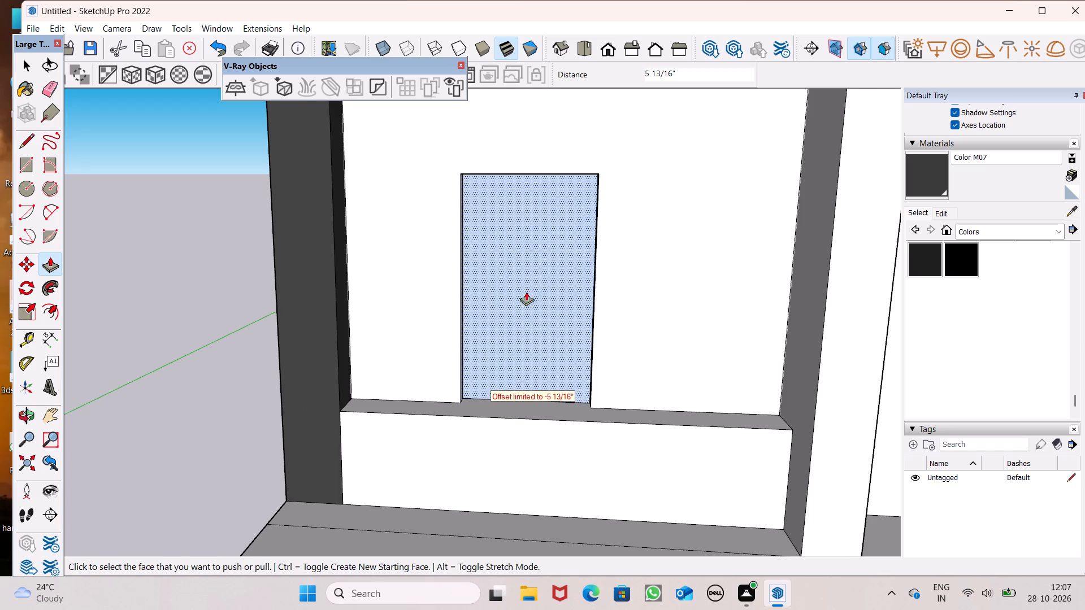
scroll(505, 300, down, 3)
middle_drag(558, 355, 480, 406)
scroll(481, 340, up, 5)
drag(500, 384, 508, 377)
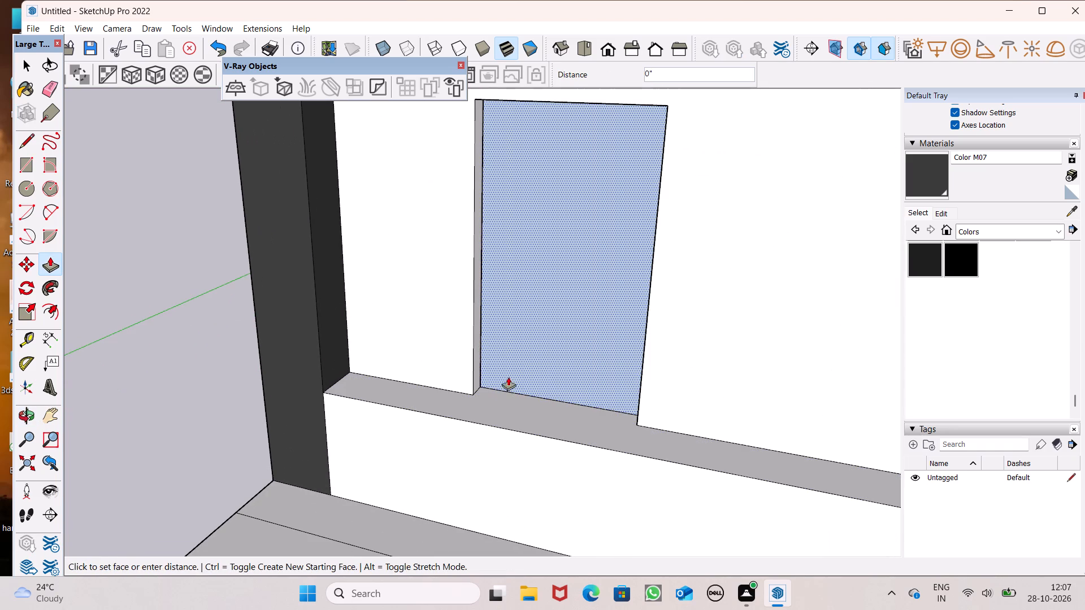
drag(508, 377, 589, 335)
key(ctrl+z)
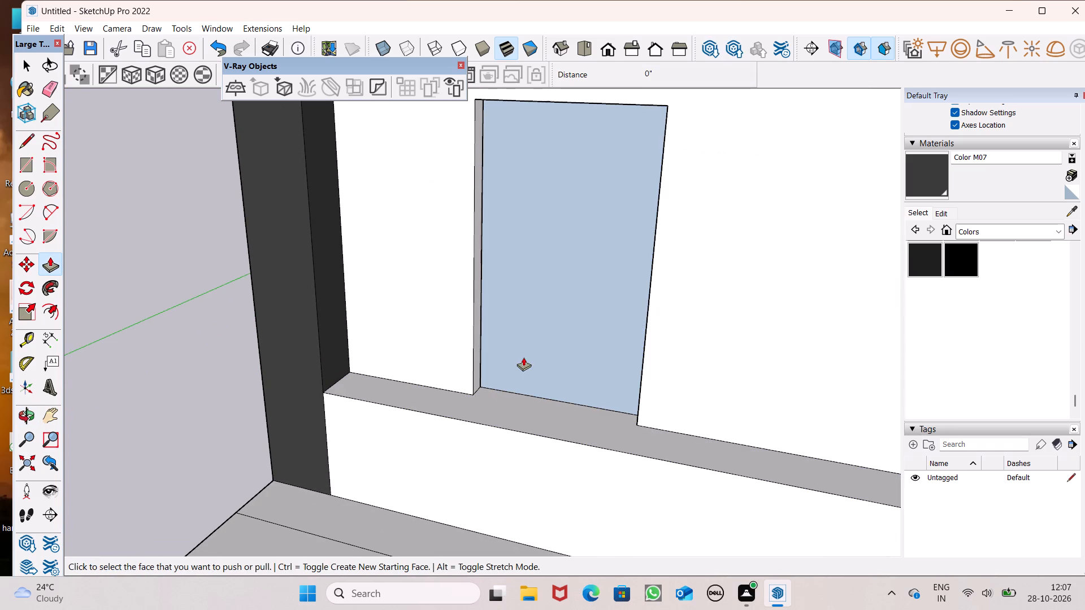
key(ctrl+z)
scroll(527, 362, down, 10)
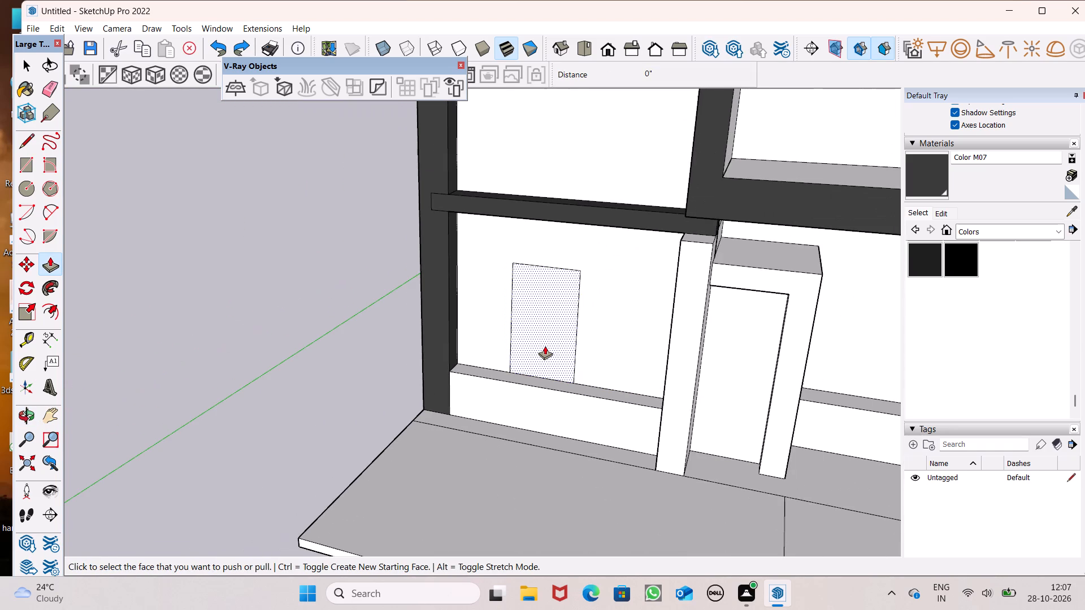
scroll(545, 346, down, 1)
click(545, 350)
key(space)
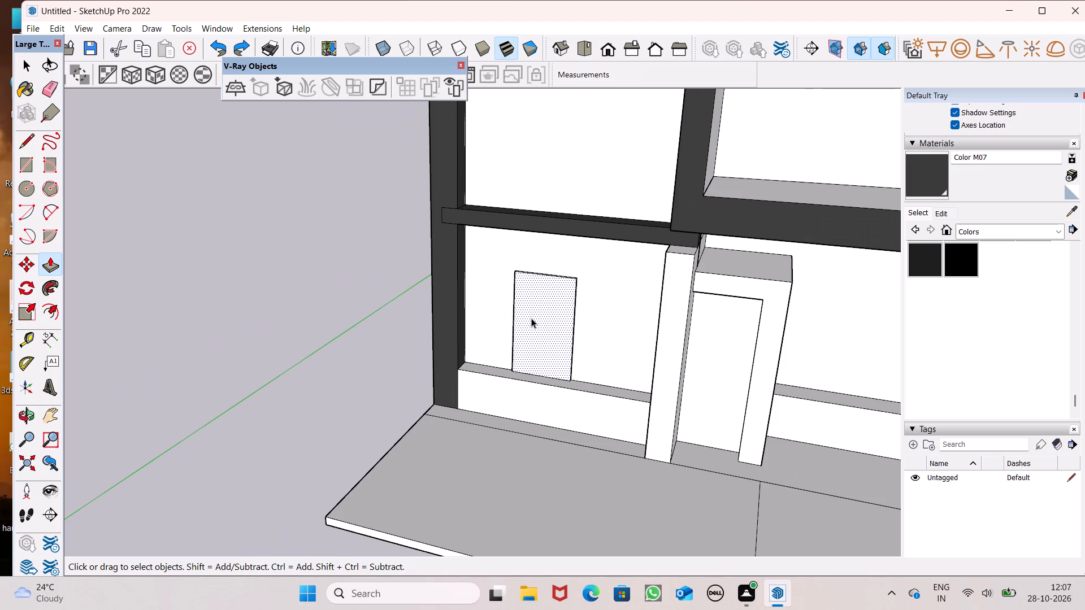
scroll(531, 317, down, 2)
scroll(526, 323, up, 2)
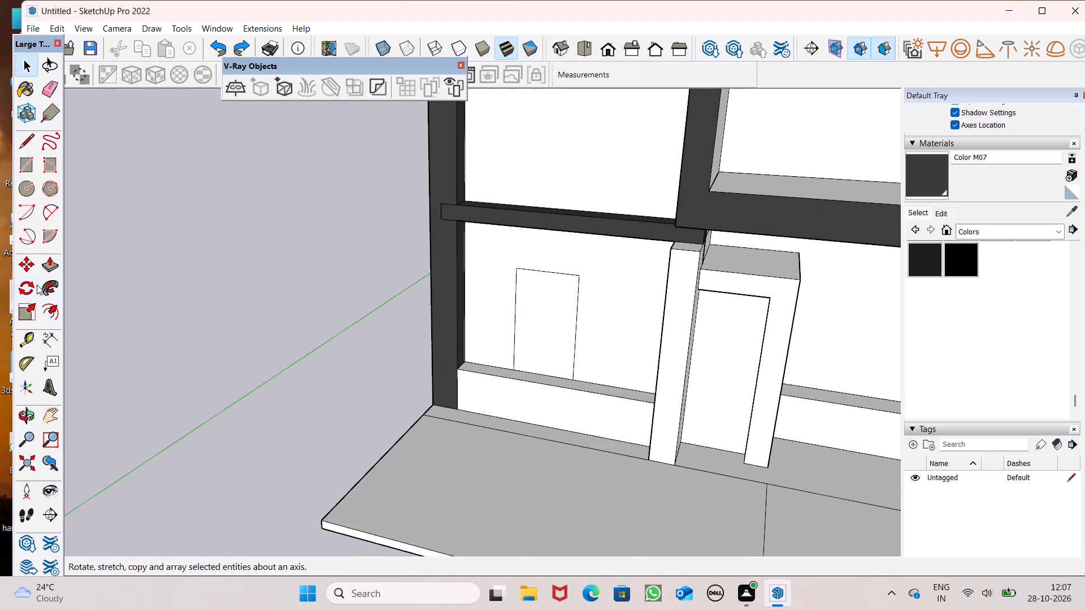
Push/Pull the 4' by 7' window rectangle 5 13/16" into the ground-floor wall panel to recess it.
click(50, 263)
scroll(371, 230, up, 1)
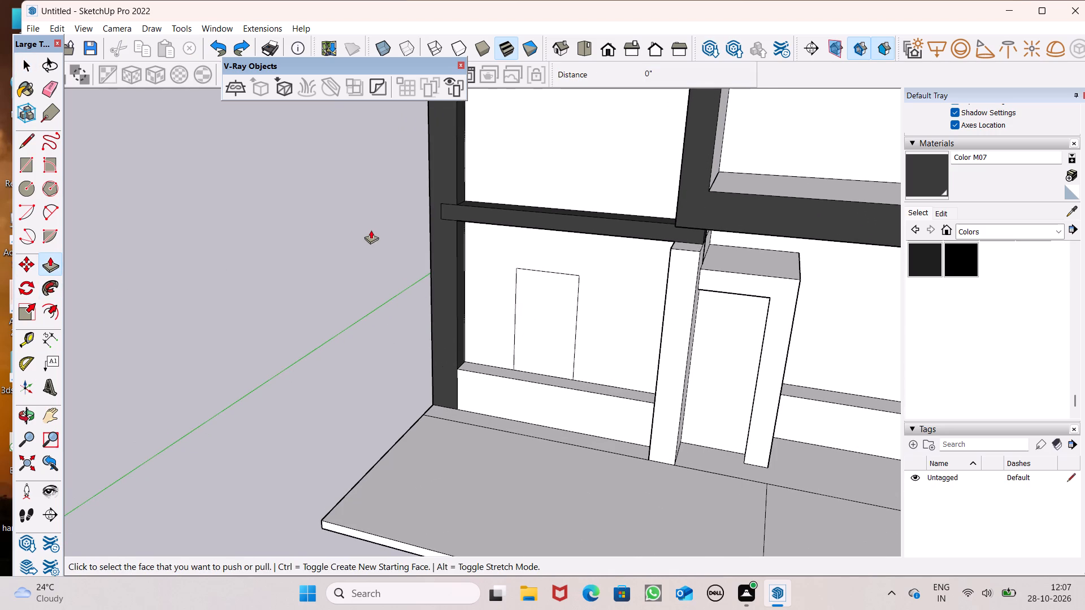
scroll(371, 230, up, 1)
drag(566, 382, 574, 375)
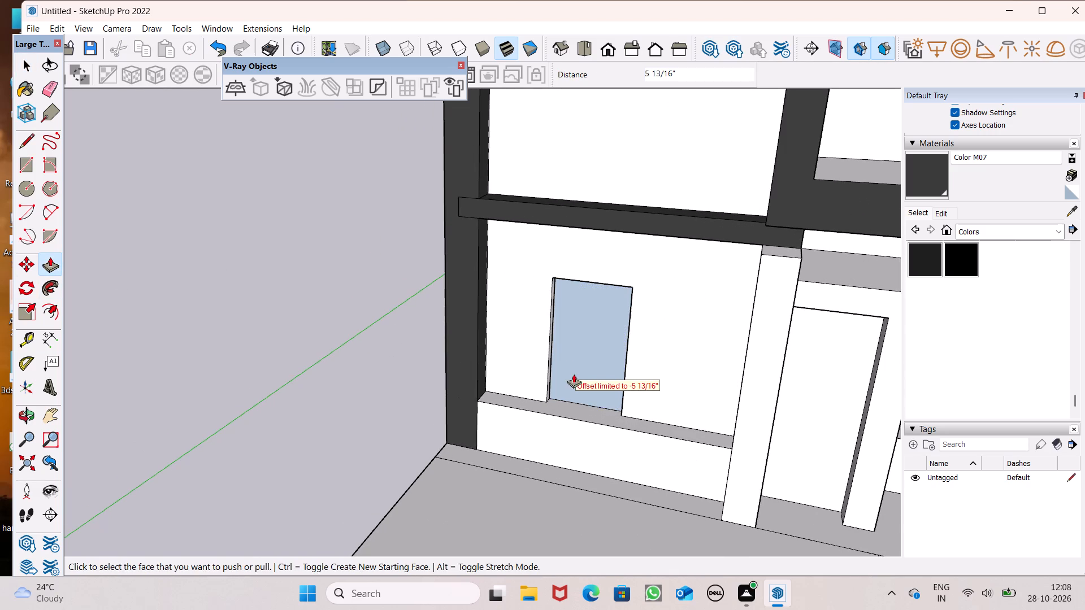
key(space)
Examine the whole facade with the window recess and the open-topped volume behind the tall wall panel from above.
scroll(815, 446, down, 1)
scroll(616, 380, down, 5)
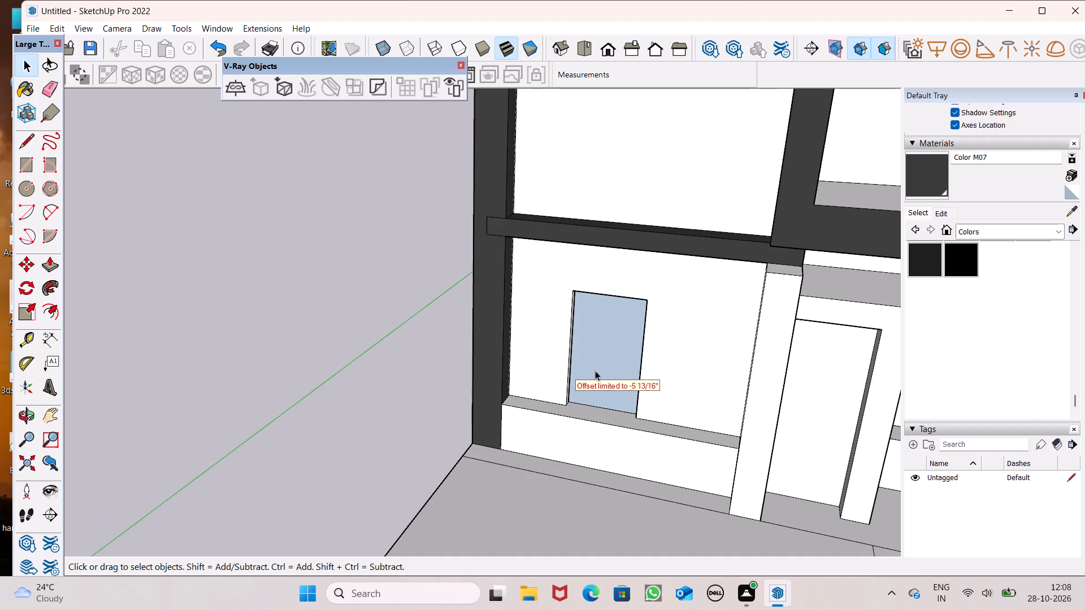
scroll(595, 371, down, 3)
scroll(522, 318, down, 13)
middle_drag(498, 358, 631, 281)
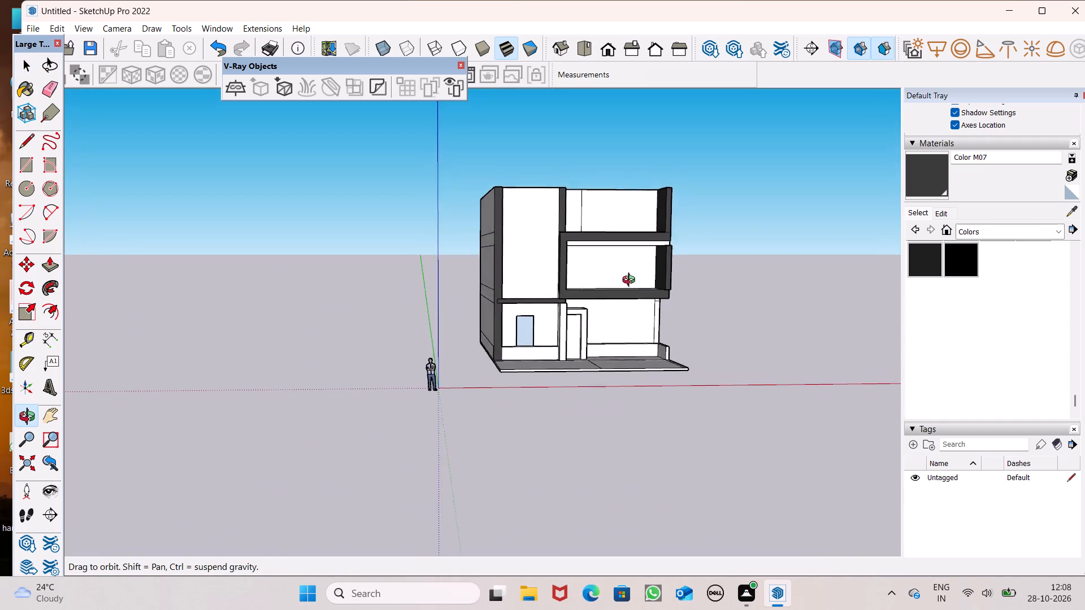
middle_drag(631, 281, 541, 369)
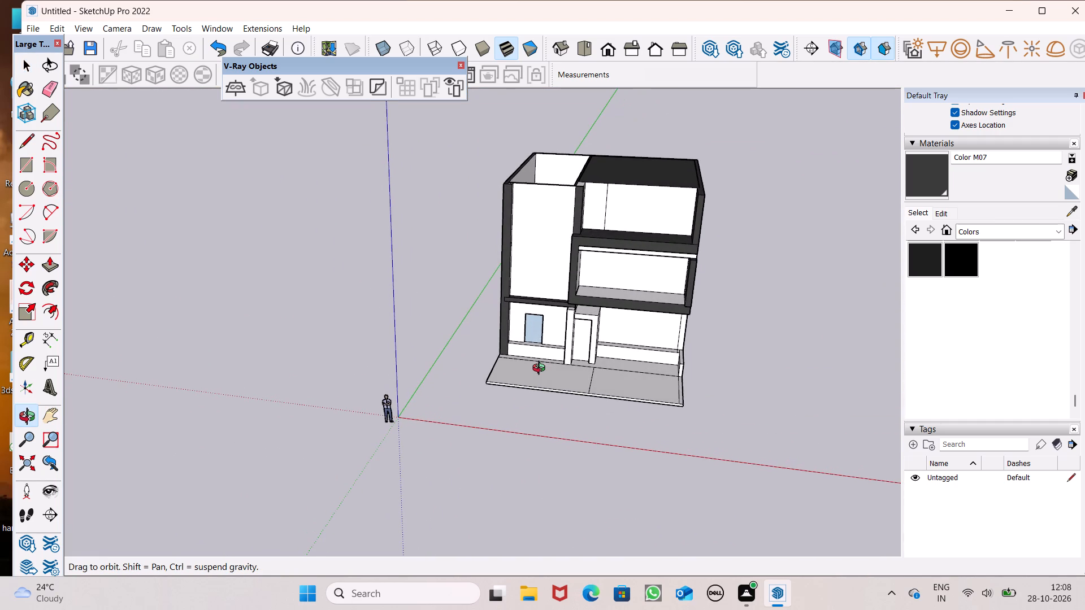
middle_drag(541, 369, 522, 282)
scroll(544, 212, down, 2)
middle_drag(575, 195, 549, 325)
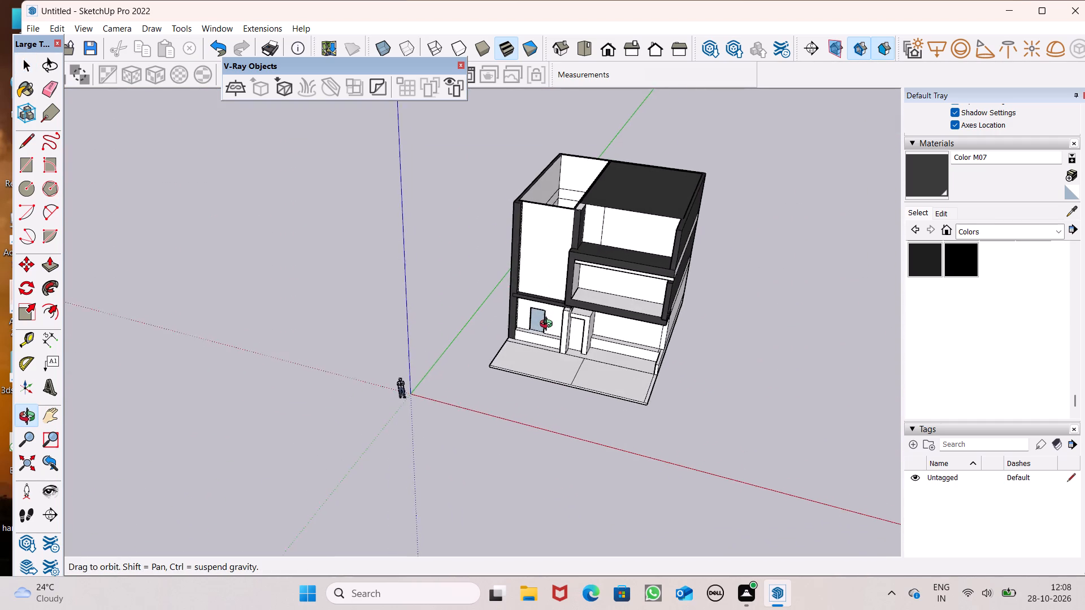
middle_drag(549, 325, 552, 320)
scroll(594, 212, up, 14)
scroll(580, 206, down, 5)
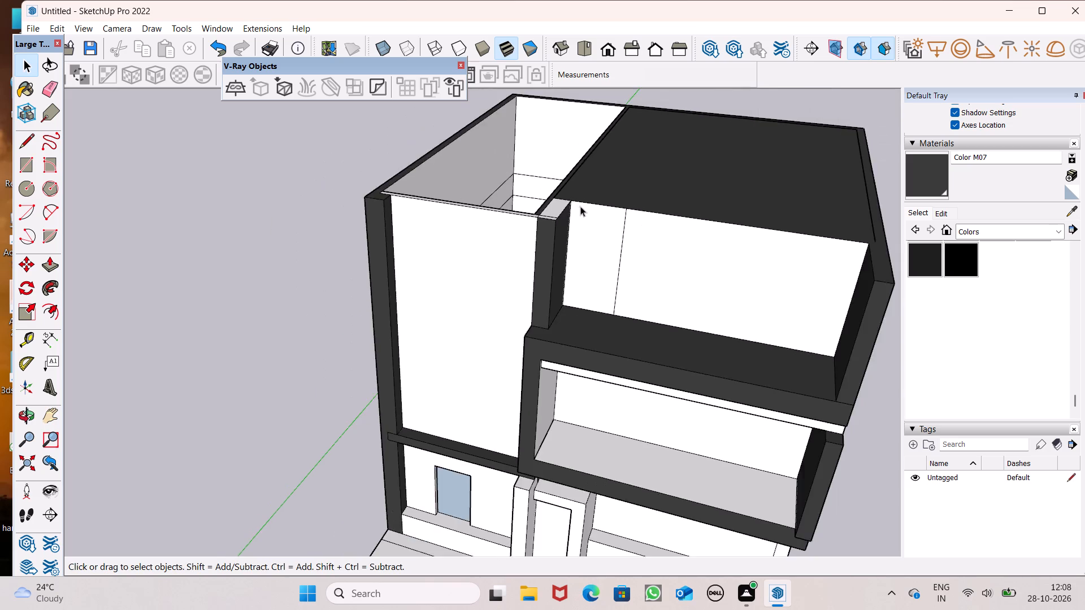
middle_drag(571, 238, 306, 451)
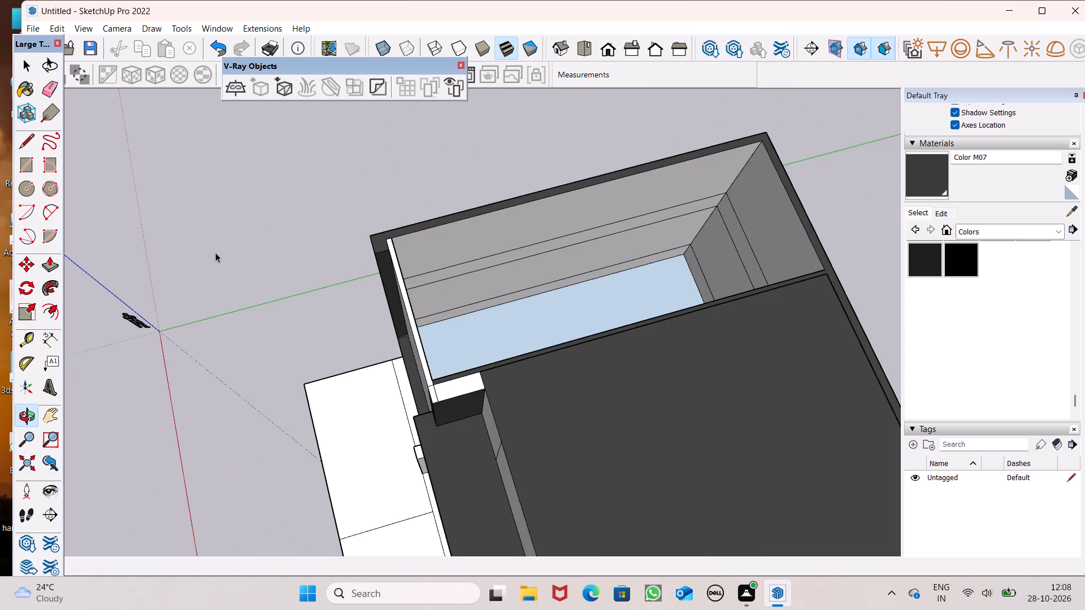
Trace a short edge along the upper ledge line inside the open-topped volume to close it with a face at that level.
click(22, 140)
scroll(723, 332, up, 4)
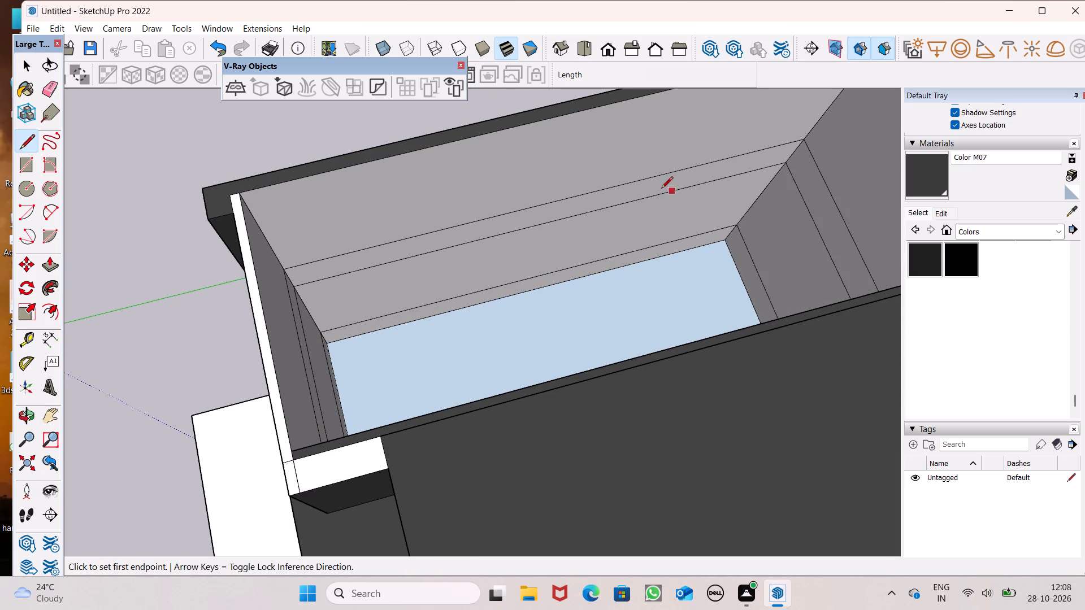
drag(628, 184, 648, 177)
click(655, 175)
scroll(653, 190, down, 5)
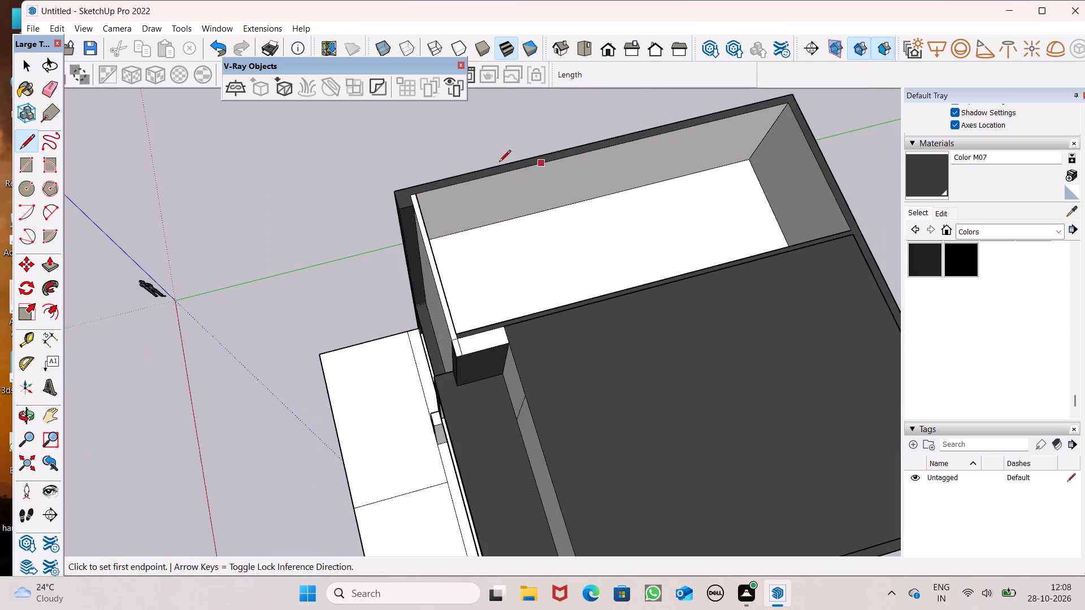
Trace a short edge along the inner top rim of the open volume to cap it with a roof face.
scroll(483, 176, up, 4)
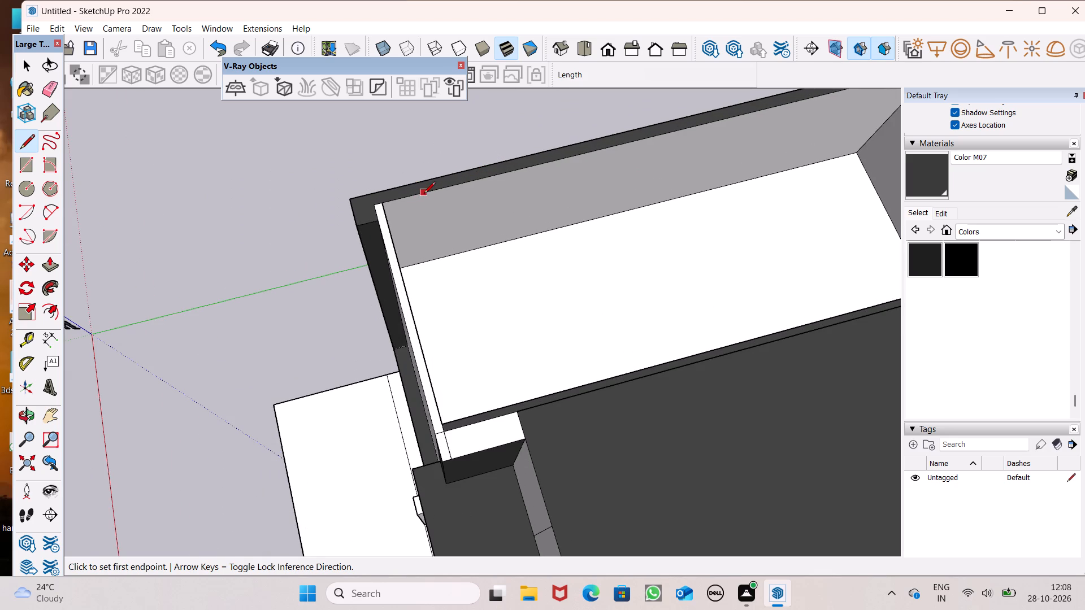
drag(424, 194, 429, 194)
click(438, 189)
scroll(481, 199, down, 7)
middle_drag(487, 252, 583, 208)
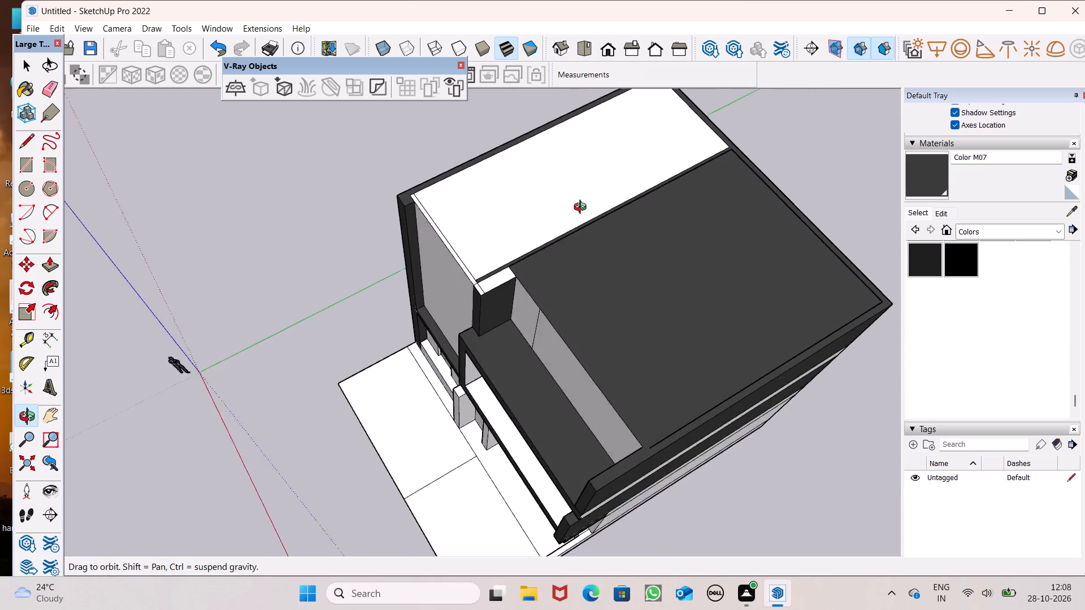
middle_drag(583, 208, 803, 265)
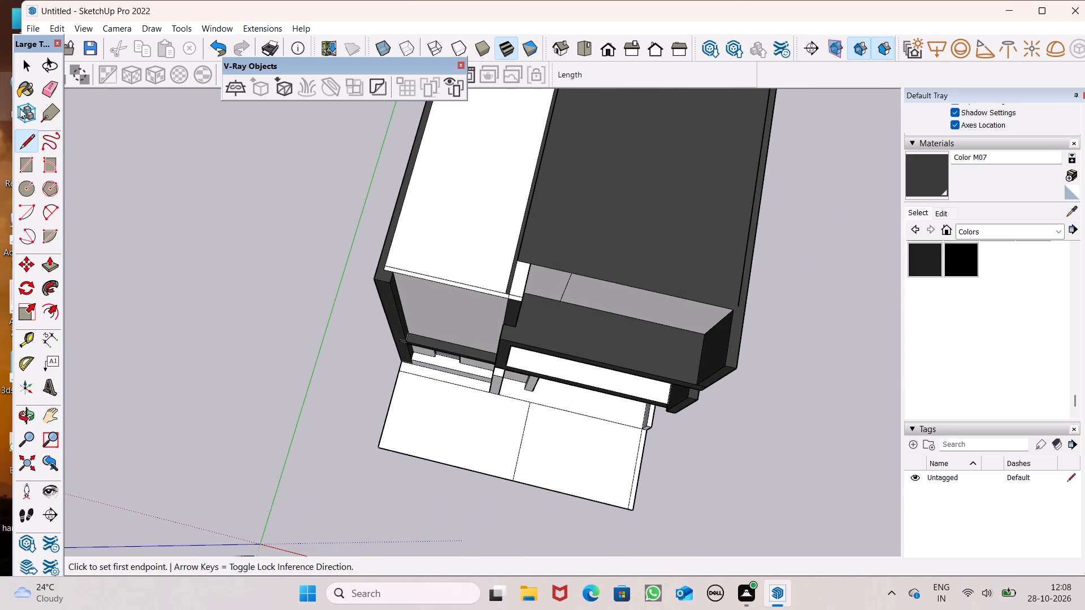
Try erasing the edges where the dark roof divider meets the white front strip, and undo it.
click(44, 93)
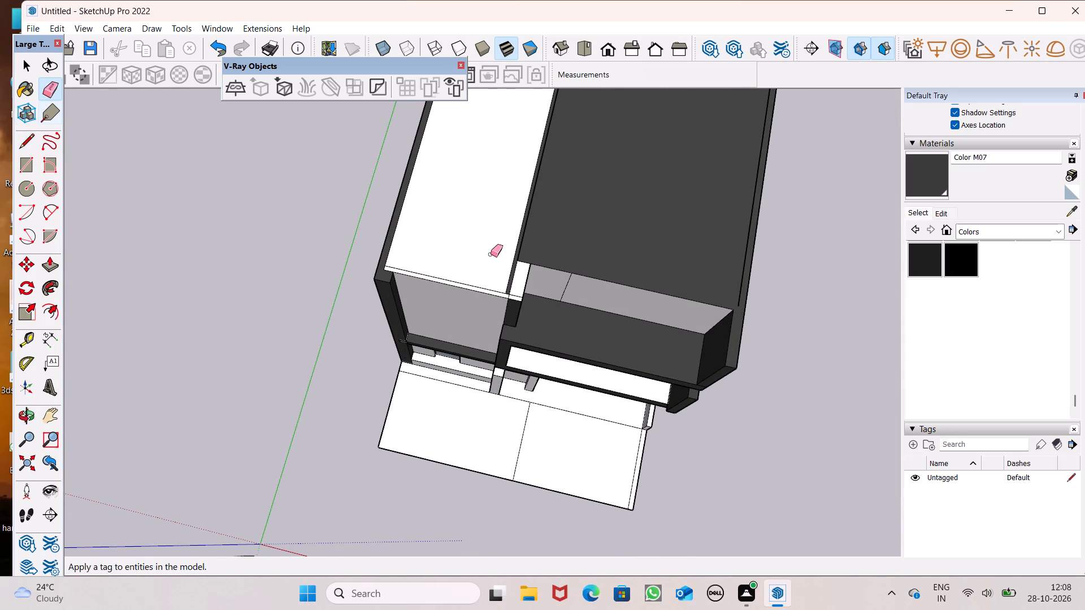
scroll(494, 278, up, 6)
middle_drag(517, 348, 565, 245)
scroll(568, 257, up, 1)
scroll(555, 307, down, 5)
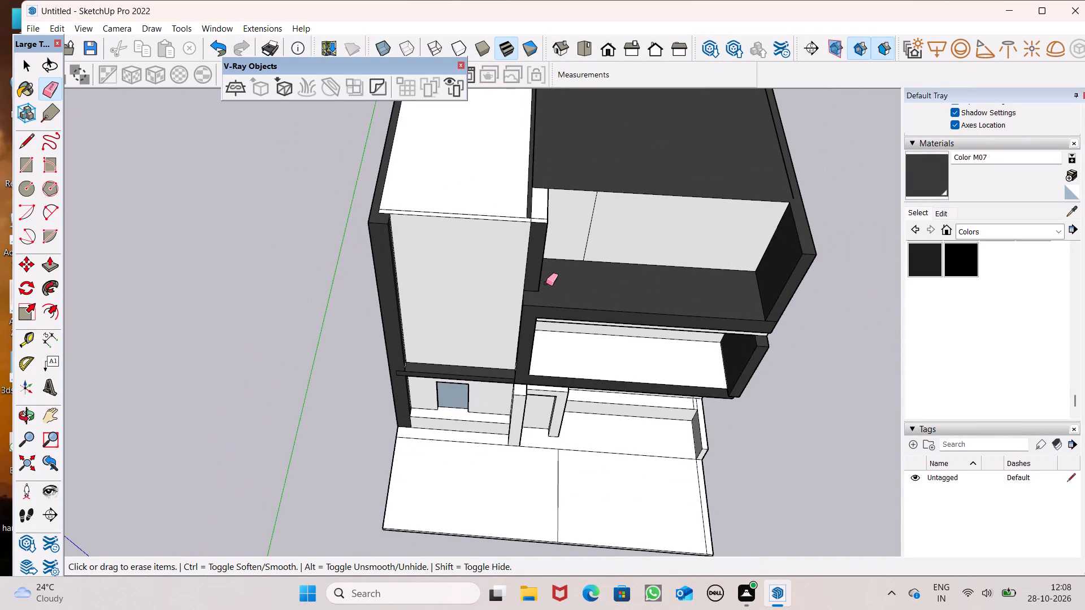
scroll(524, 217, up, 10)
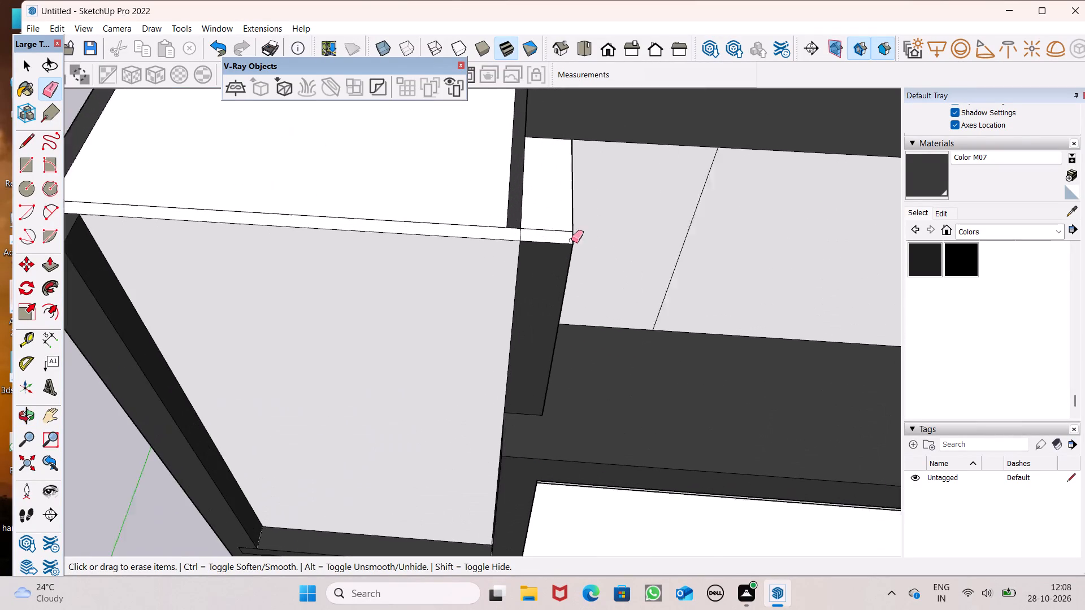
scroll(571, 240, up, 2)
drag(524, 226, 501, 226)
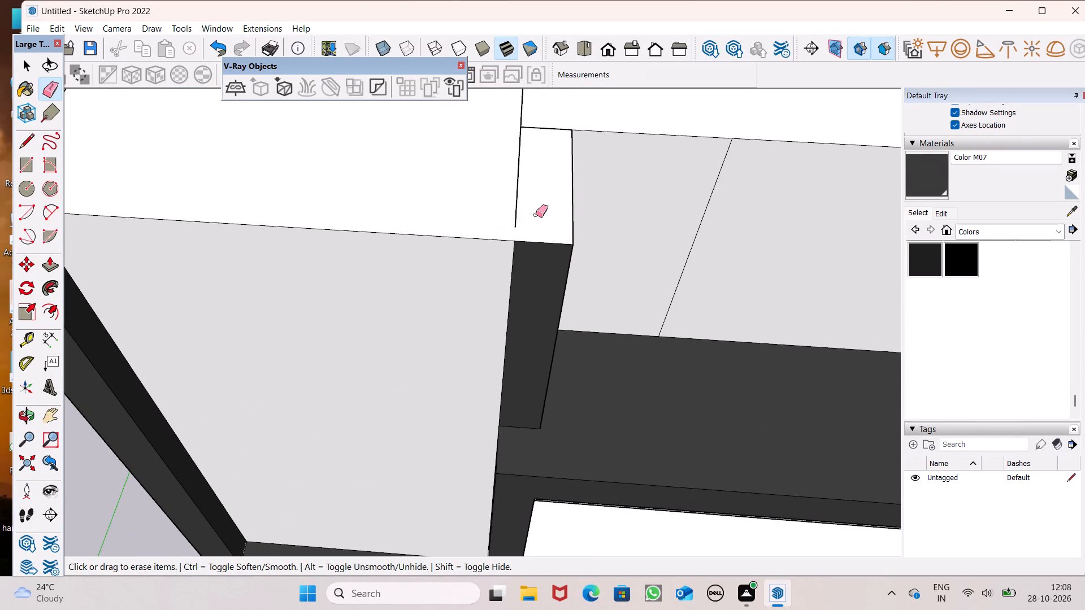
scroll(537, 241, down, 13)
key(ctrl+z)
Erase the short end edge of the dark roof divider where it meets the white corner above the column.
scroll(527, 245, up, 6)
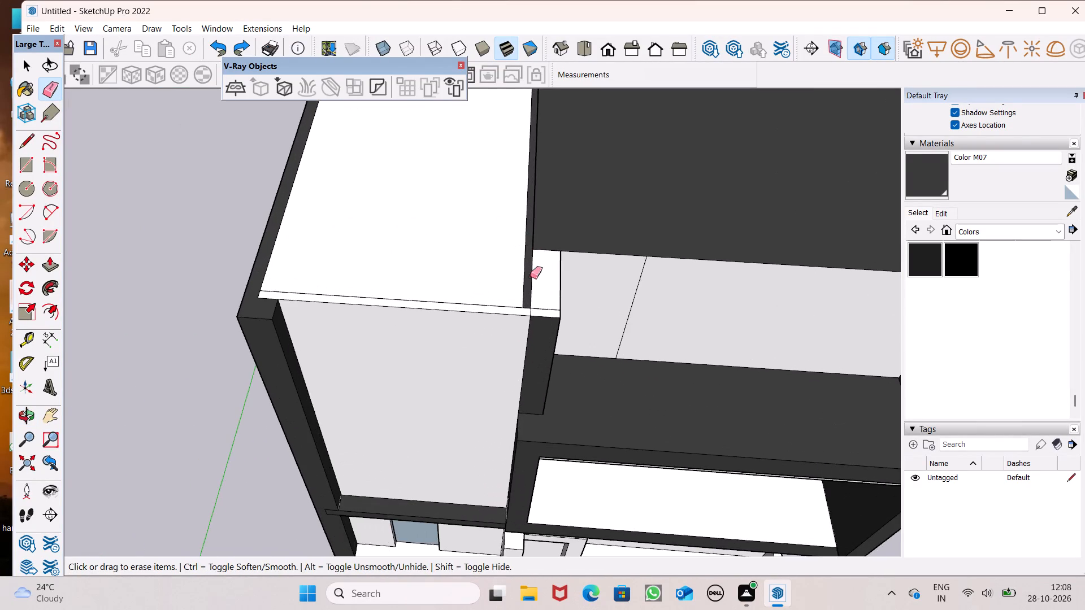
scroll(513, 320, up, 8)
click(535, 290)
drag(540, 299, 548, 304)
drag(545, 302, 537, 306)
click(555, 292)
scroll(574, 221, down, 7)
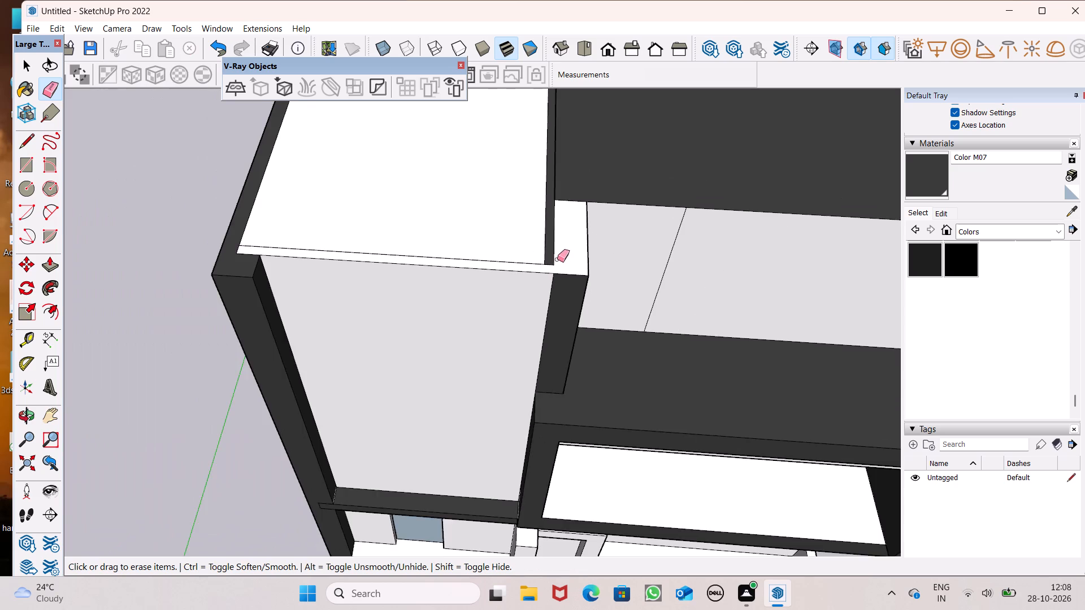
scroll(557, 259, down, 3)
scroll(550, 267, up, 20)
drag(540, 247, 534, 258)
scroll(537, 267, down, 20)
scroll(537, 267, down, 7)
middle_drag(500, 372, 501, 372)
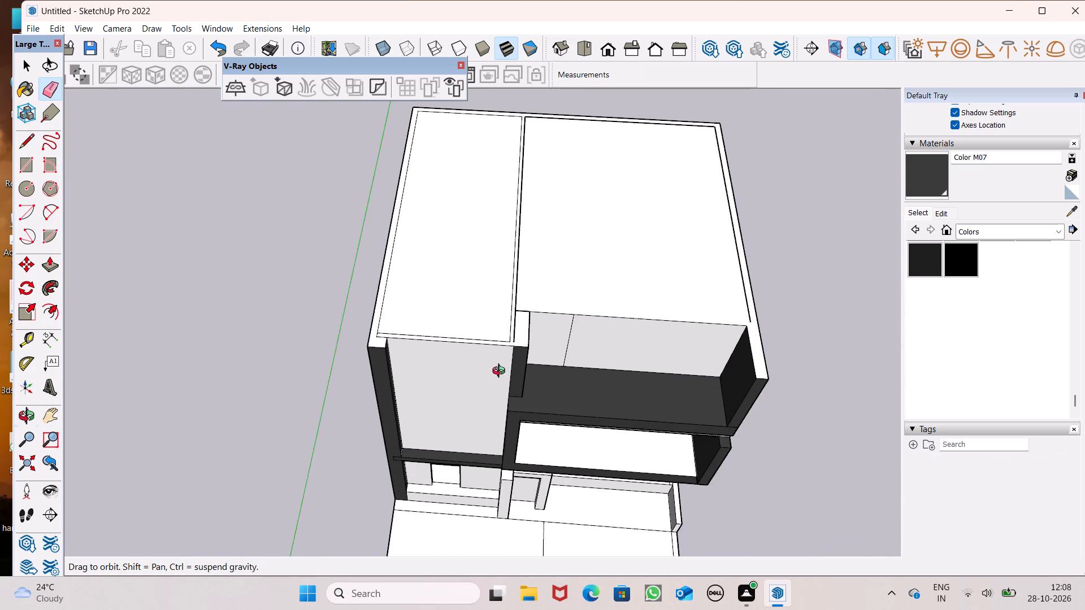
middle_drag(501, 372, 506, 421)
scroll(511, 380, up, 6)
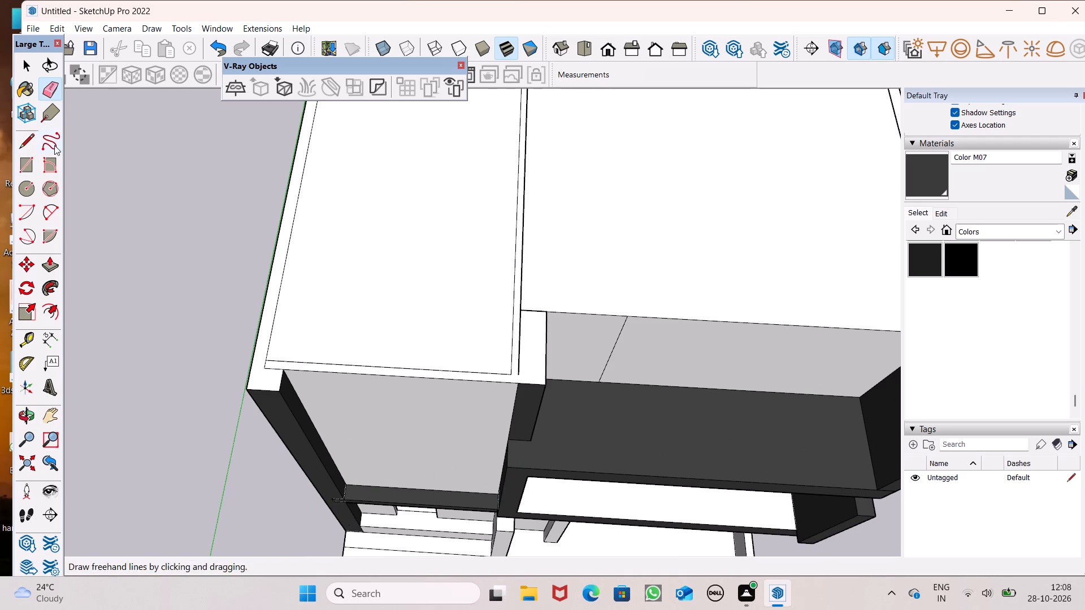
Draw an edge about 1' 6" long from the loose end of the roof dividing line across the corner strip to its outer edge.
click(24, 144)
scroll(462, 373, up, 5)
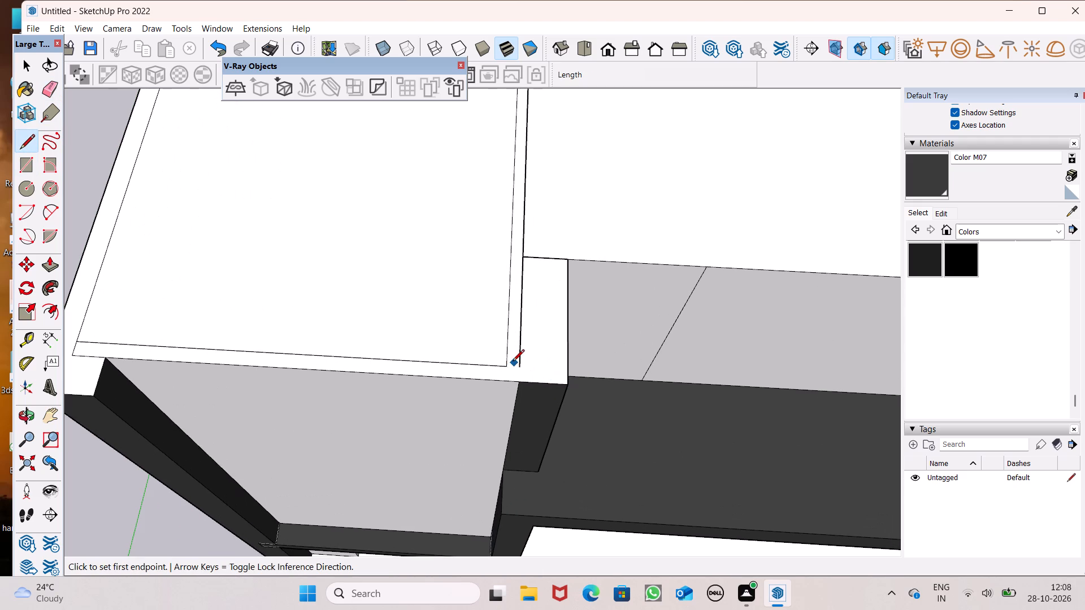
click(522, 367)
click(570, 368)
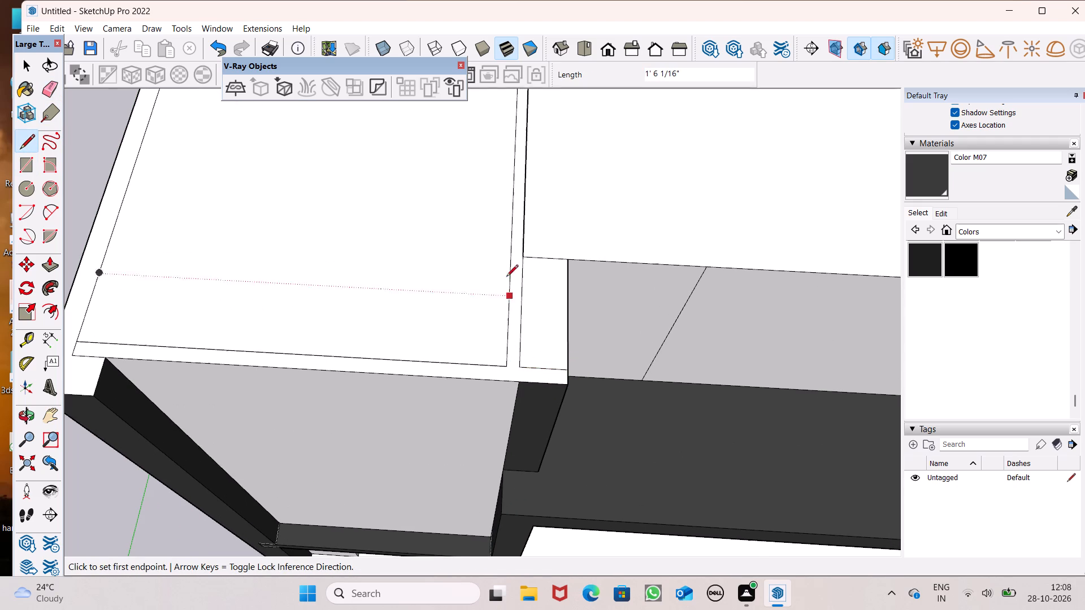
scroll(504, 278, down, 17)
key(space)
middle_drag(627, 298, 606, 247)
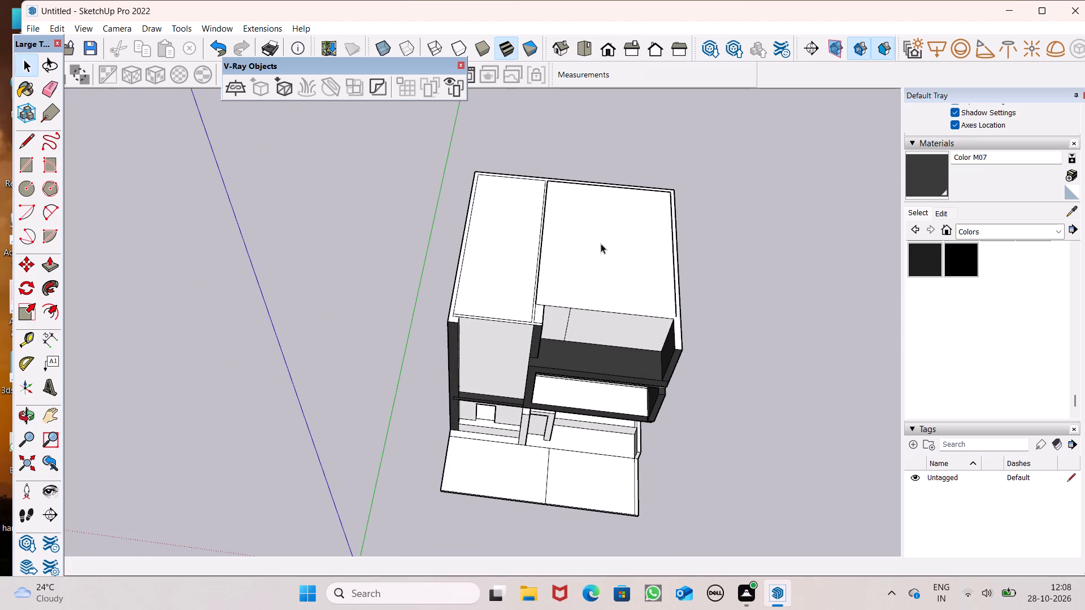
Push/Pull the joined roof rim and larger roof face up 2', leaving the roof over the tall wall panel recessed.
scroll(470, 291, up, 4)
middle_drag(471, 292, 478, 278)
middle_drag(514, 308, 520, 280)
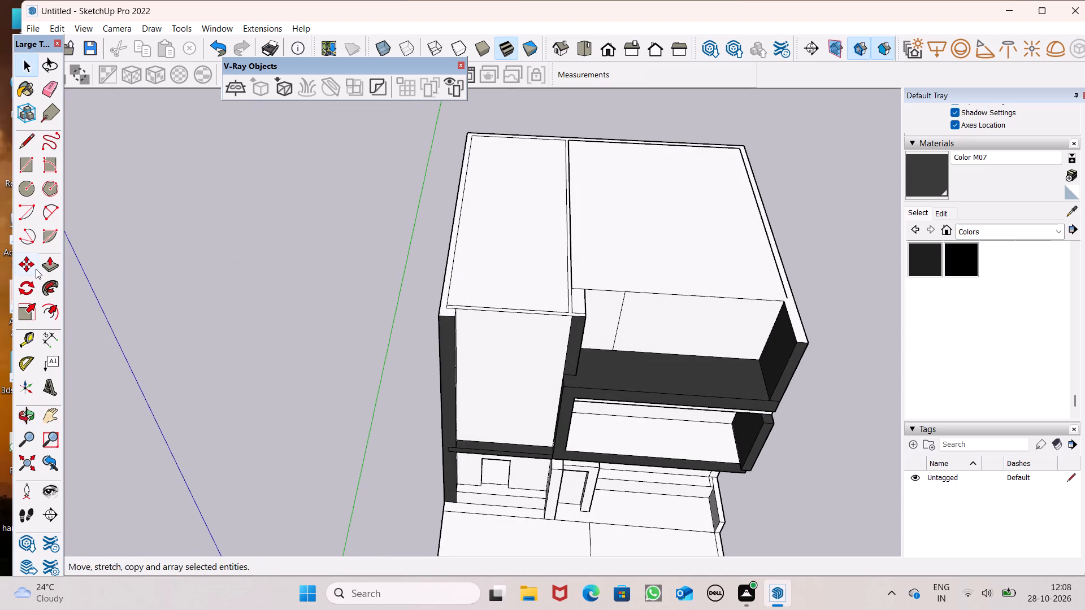
click(58, 268)
scroll(637, 343, up, 4)
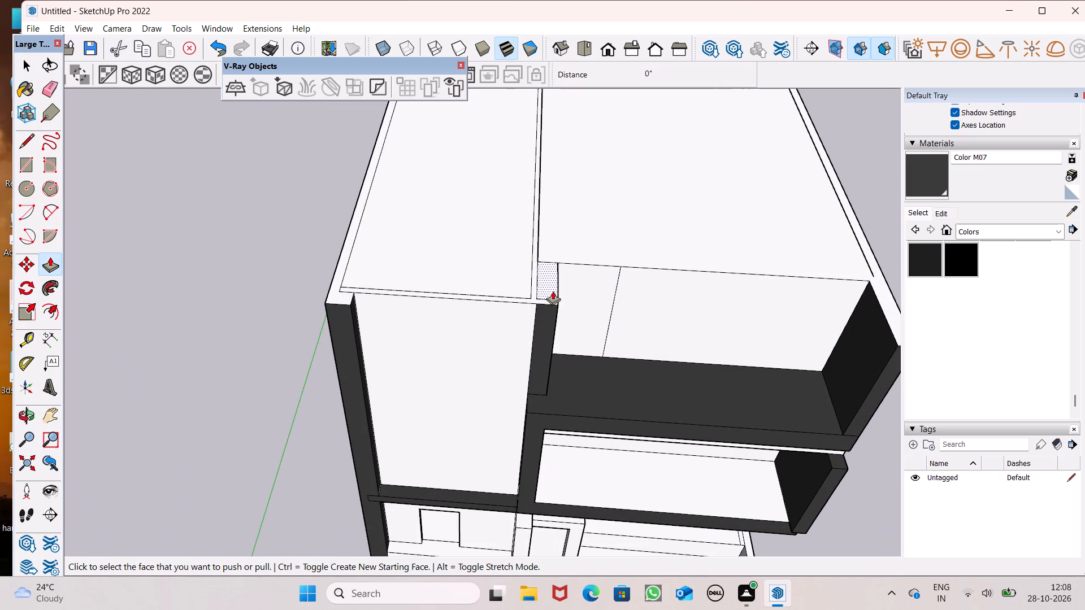
drag(535, 291, 533, 282)
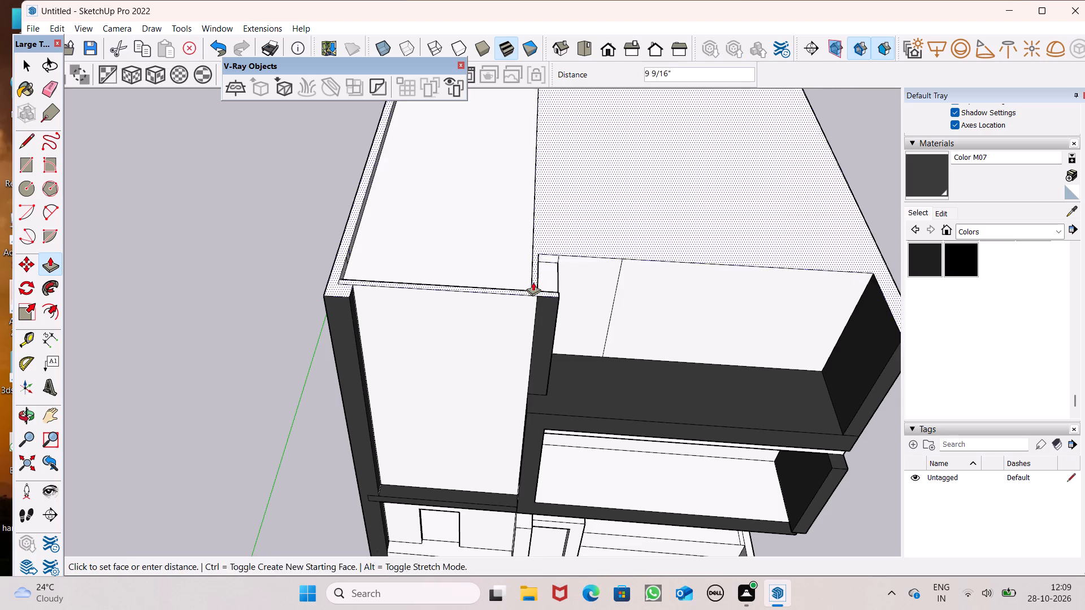
drag(533, 282, 530, 269)
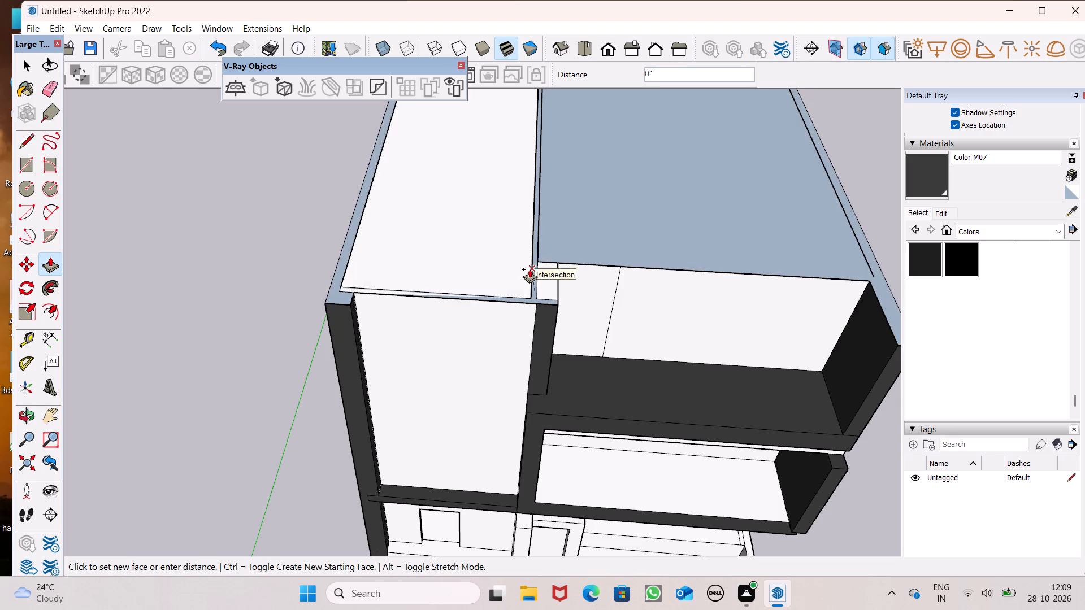
drag(530, 269, 550, 264)
drag(550, 264, 542, 254)
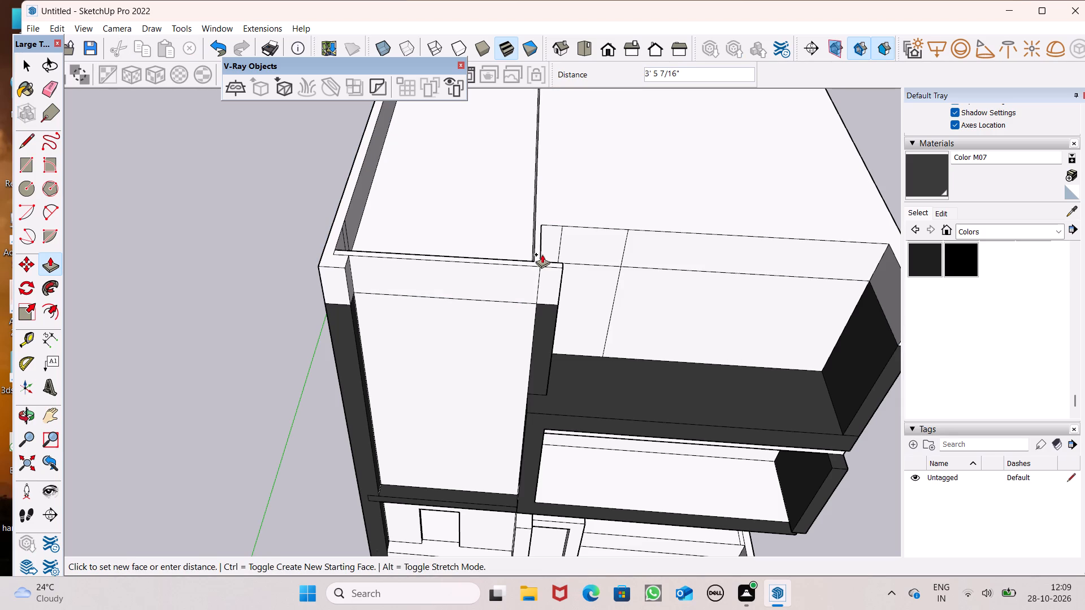
drag(542, 254, 541, 243)
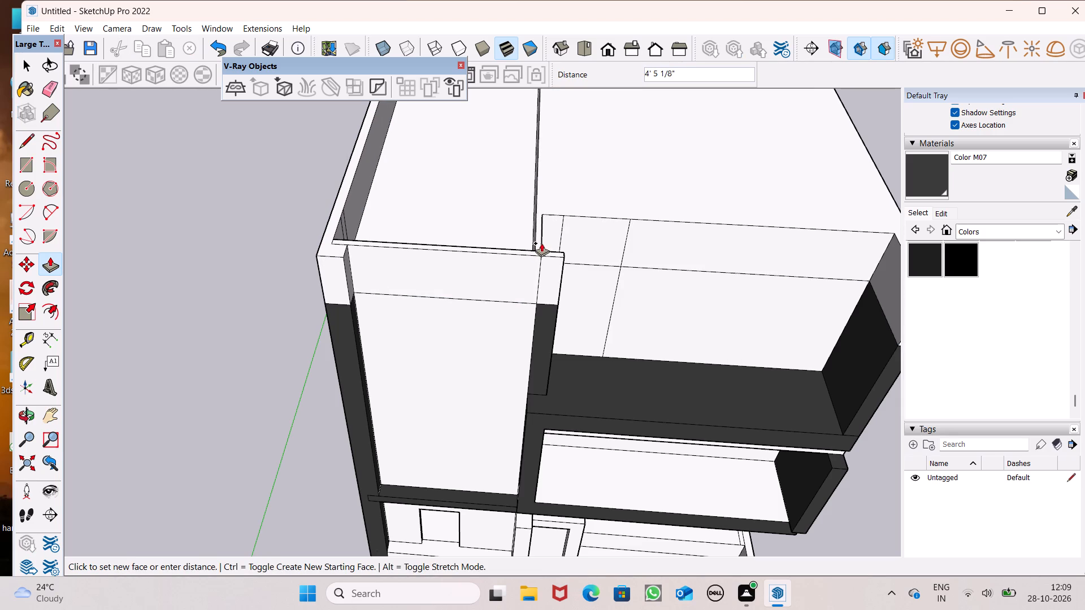
drag(541, 243, 541, 246)
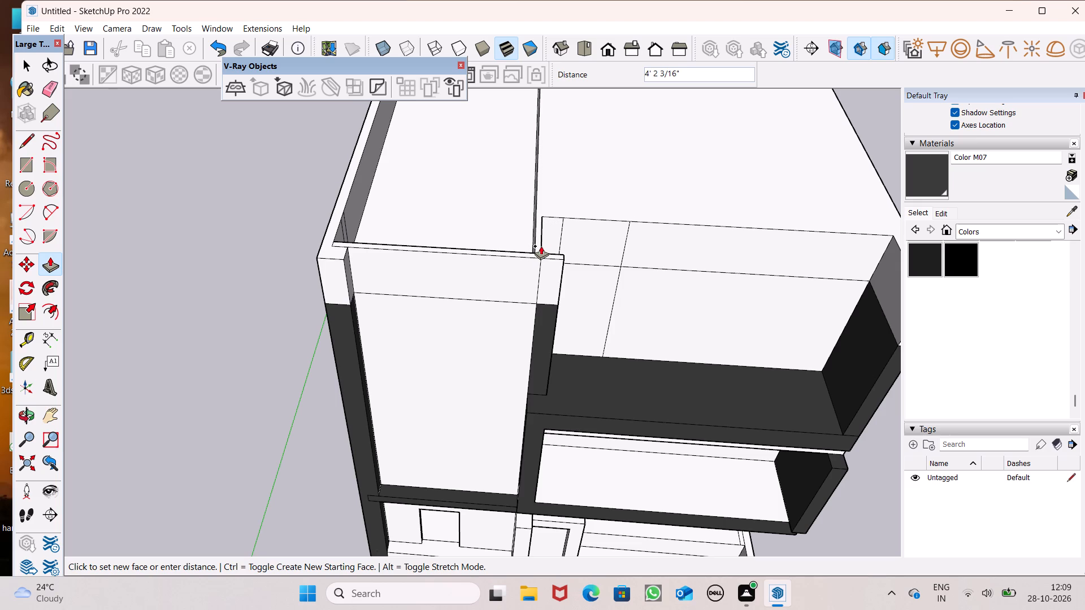
drag(541, 246, 539, 248)
text(2')
key(Return)
scroll(530, 261, down, 2)
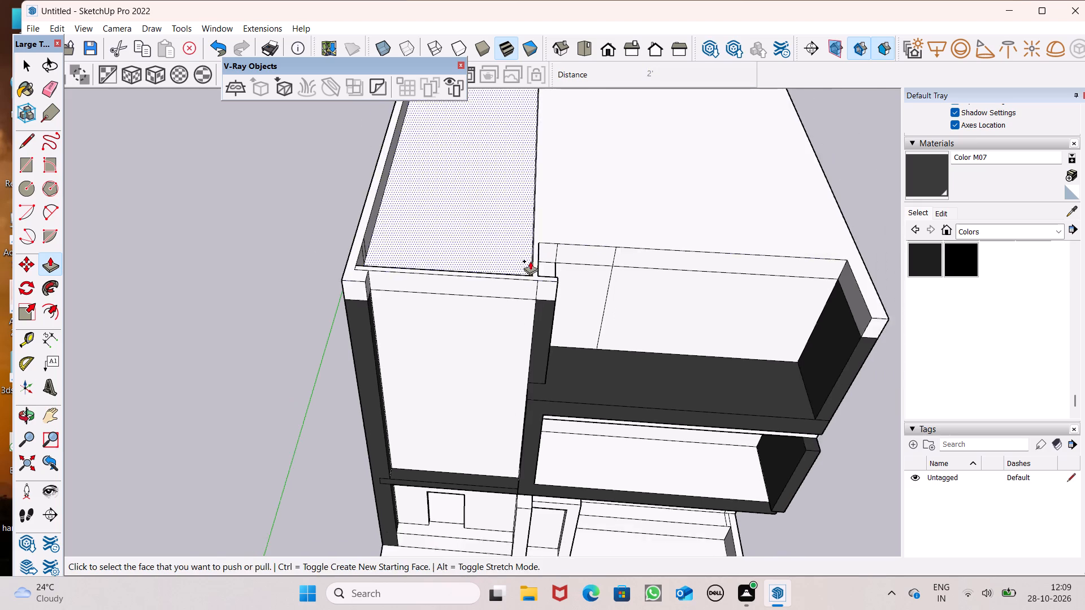
Push/Pull the front face of the white roof-band block above the middle column outward.
middle_drag(541, 334, 390, 286)
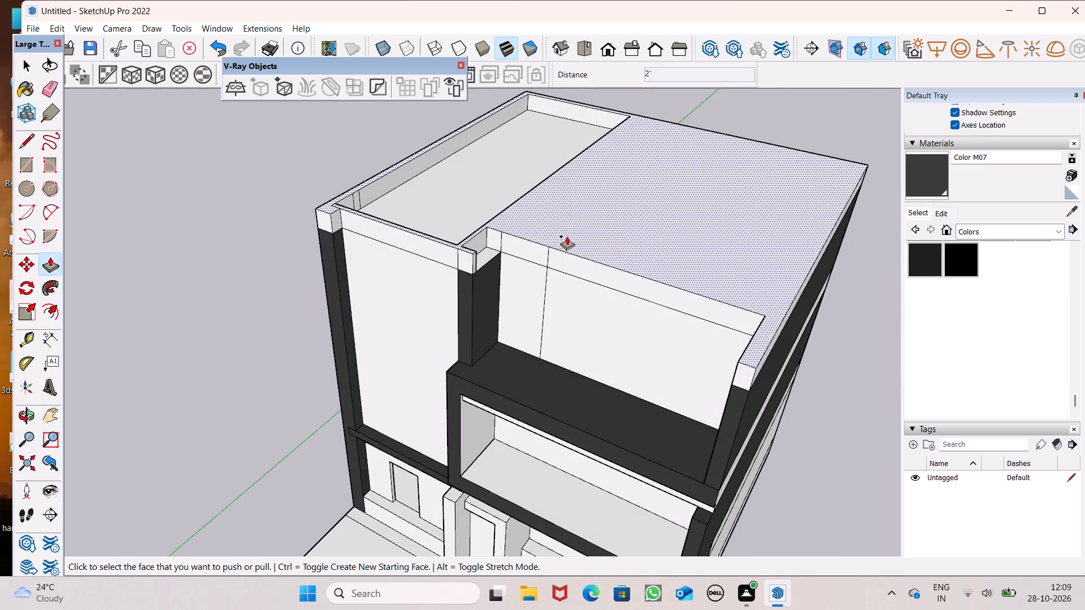
scroll(647, 251, down, 2)
middle_drag(652, 277, 734, 277)
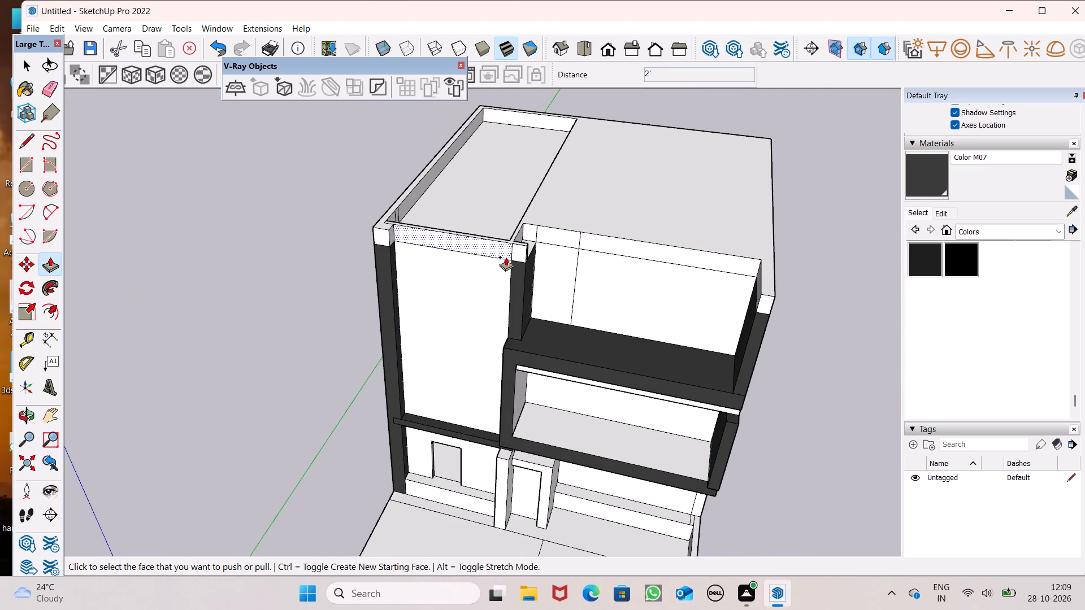
scroll(518, 253, up, 5)
drag(519, 252, 512, 258)
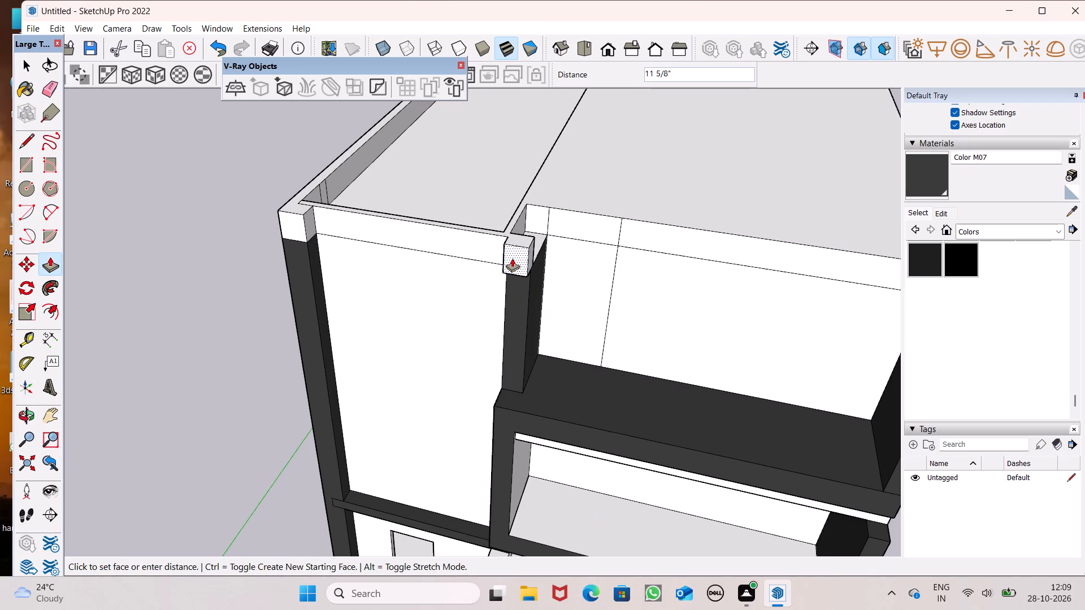
drag(512, 258, 511, 406)
Push/Pull the short roof-band segments beside the middle column forward in line with its front block.
middle_drag(532, 337, 458, 376)
drag(515, 263, 466, 294)
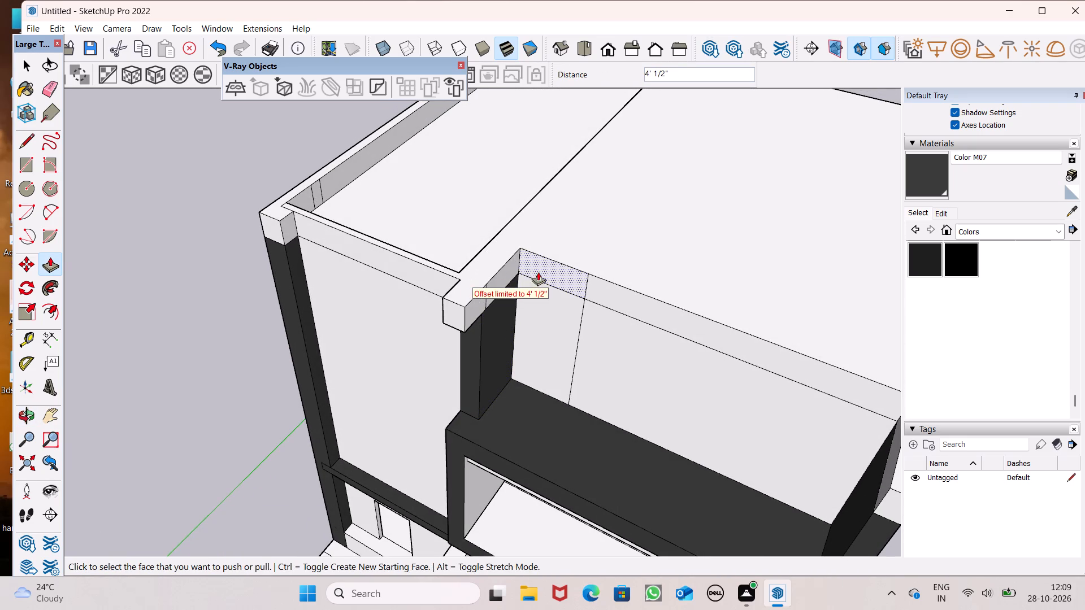
drag(538, 270, 477, 307)
drag(509, 302, 470, 316)
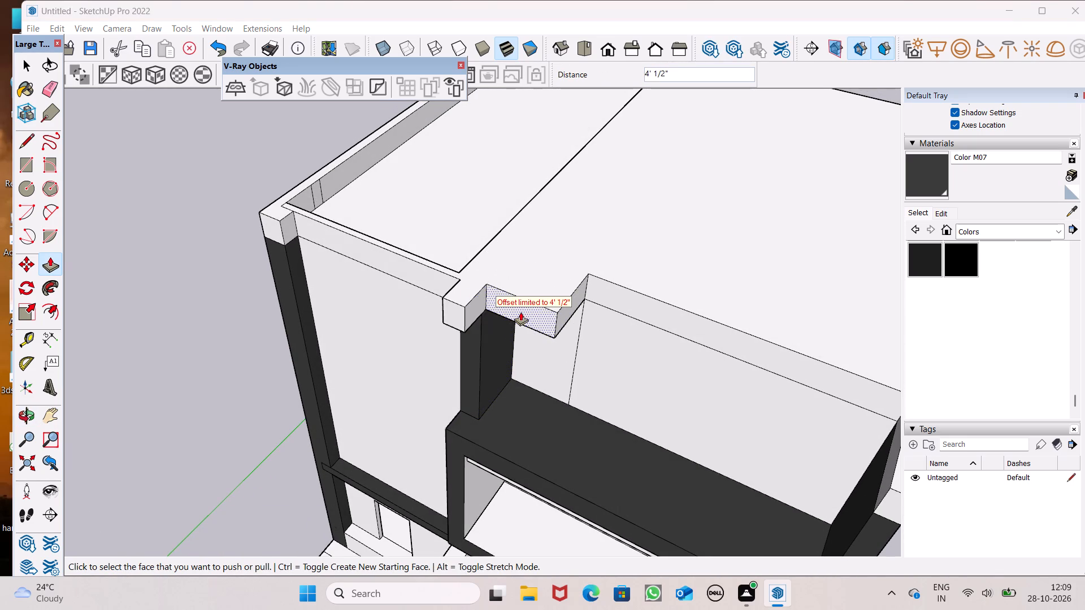
drag(530, 308, 471, 312)
Push/Pull the long roof-band segment above the upper balcony forward 6' 5 1/16", flush with the column block.
drag(614, 298, 558, 329)
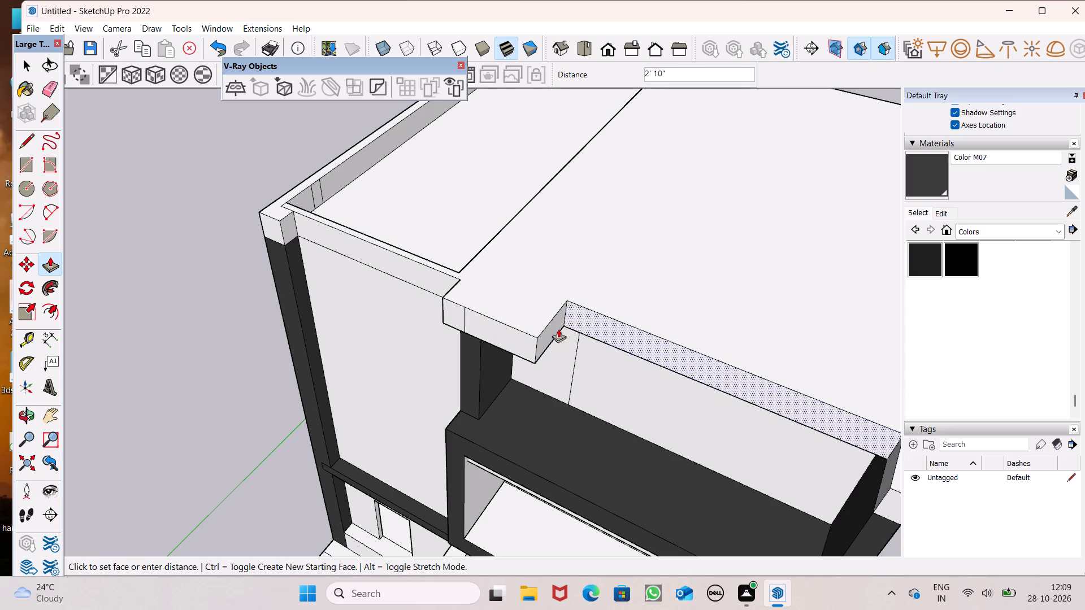
drag(558, 329, 515, 335)
scroll(589, 302, down, 5)
middle_drag(584, 343, 706, 310)
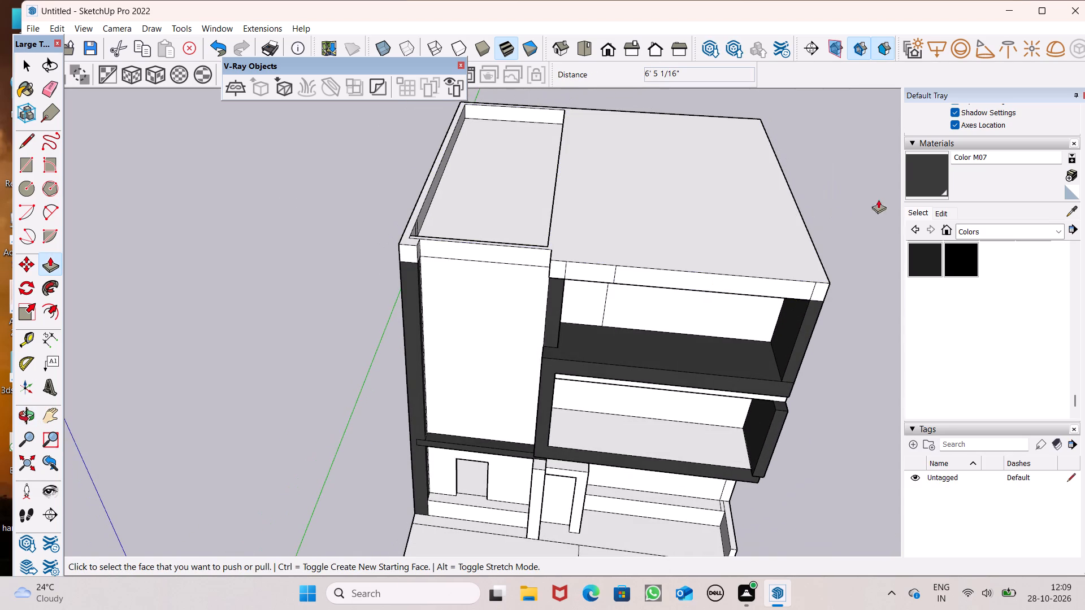
Erase the vertical seam lines on the front of the roof band above the upper balcony.
click(917, 177)
middle_drag(685, 262, 734, 210)
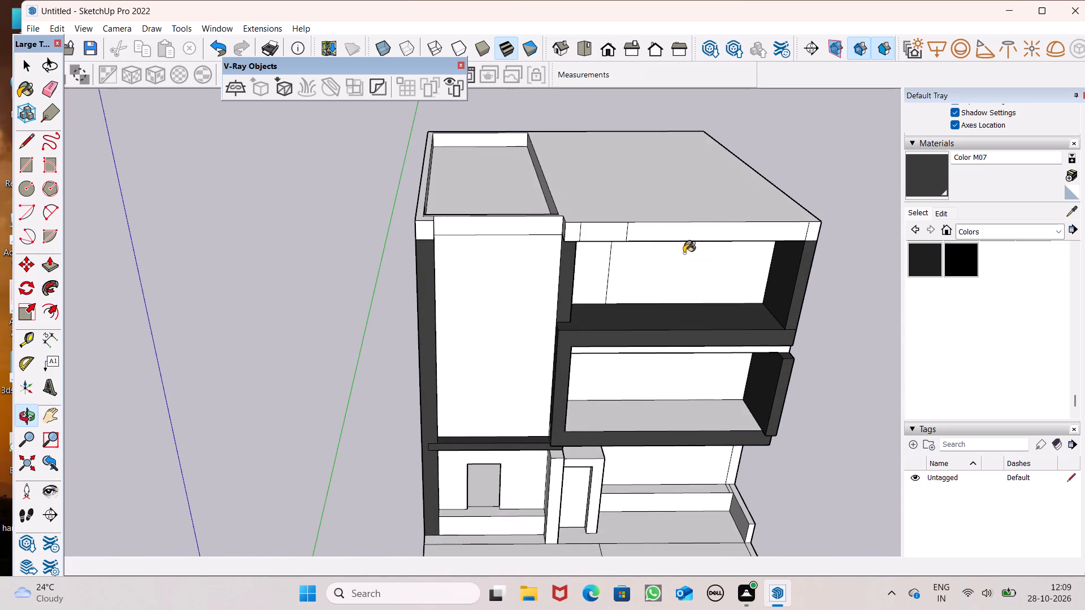
scroll(619, 245, up, 1)
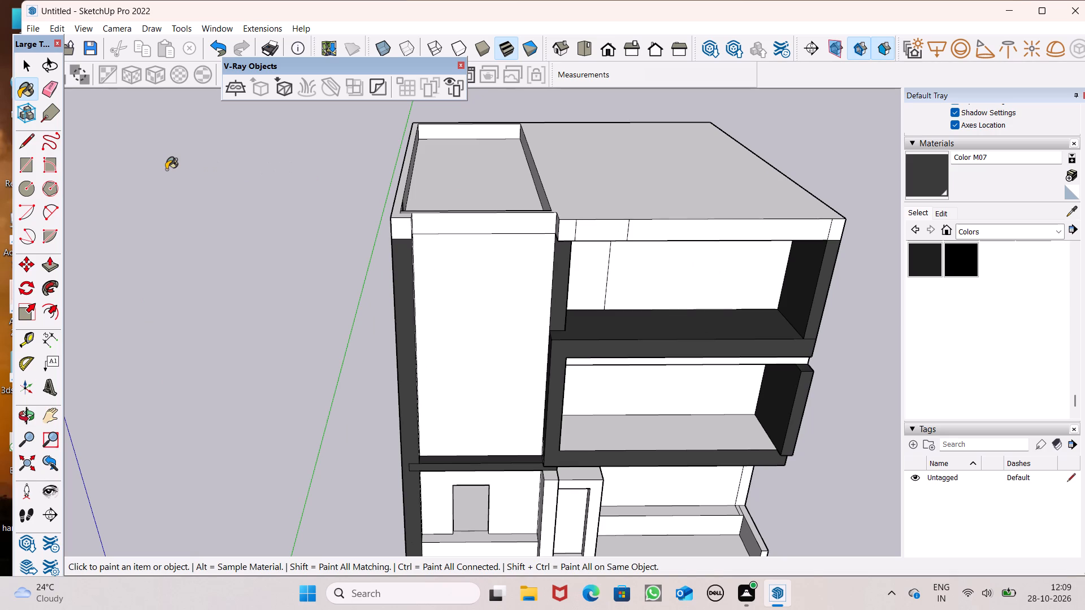
click(54, 94)
scroll(492, 283, up, 5)
drag(612, 190, 753, 195)
scroll(517, 202, down, 7)
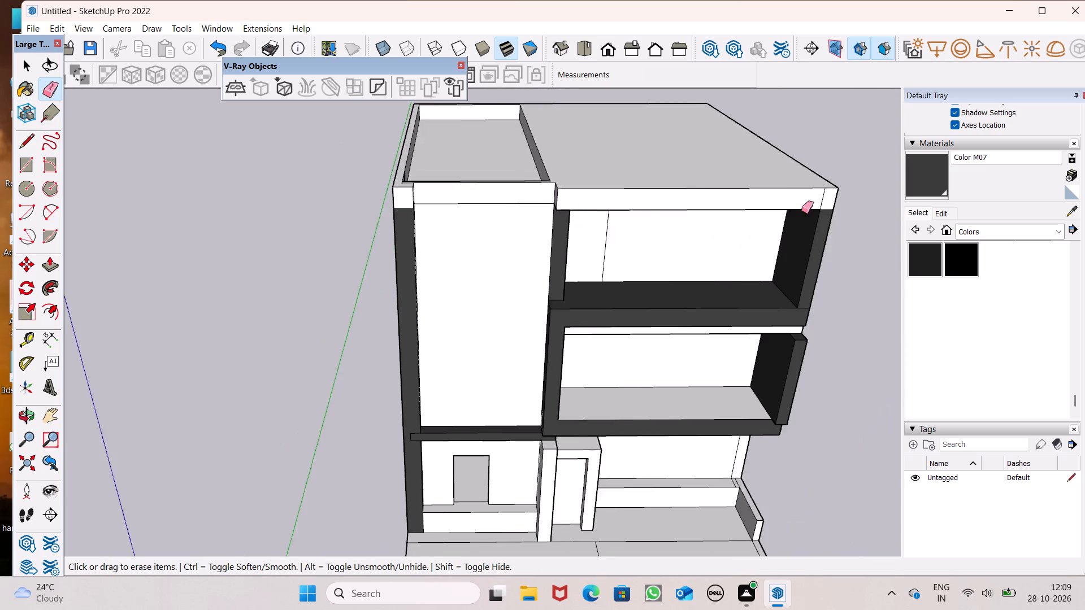
Erase the remaining seam line near the outer end of the roof band above the upper balcony.
scroll(879, 187, up, 4)
scroll(772, 203, up, 4)
drag(784, 202, 791, 202)
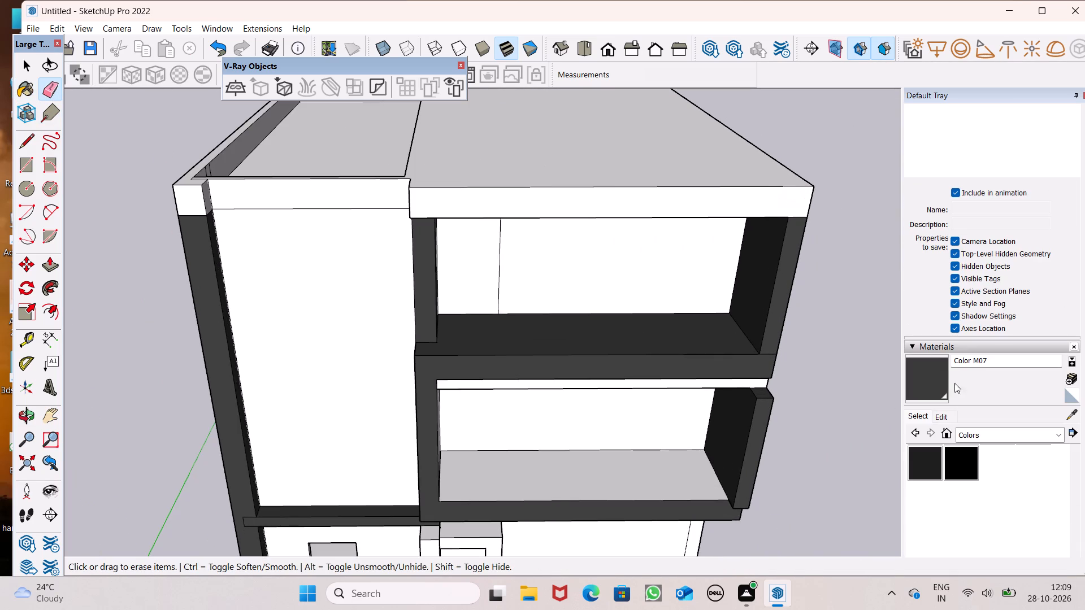
Paint the front face of the roof band above the upper balcony with dark grey Color M07.
click(941, 368)
scroll(765, 211, up, 3)
click(763, 210)
scroll(723, 174, up, 1)
scroll(701, 181, down, 4)
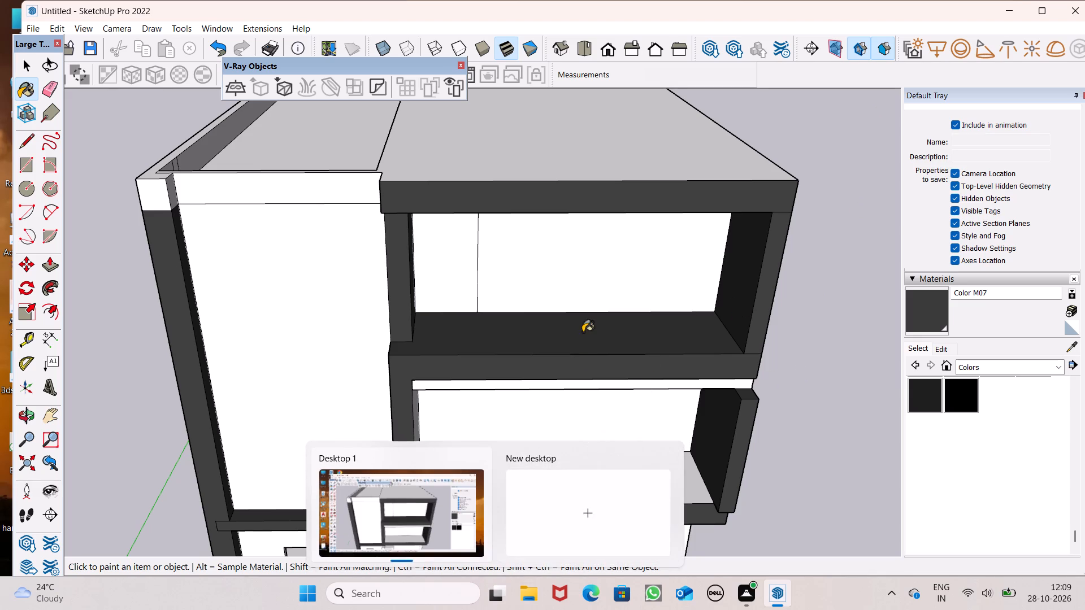
Examine the painted roof band, the recessed roof section and the whole facade from several angles.
scroll(583, 332, down, 4)
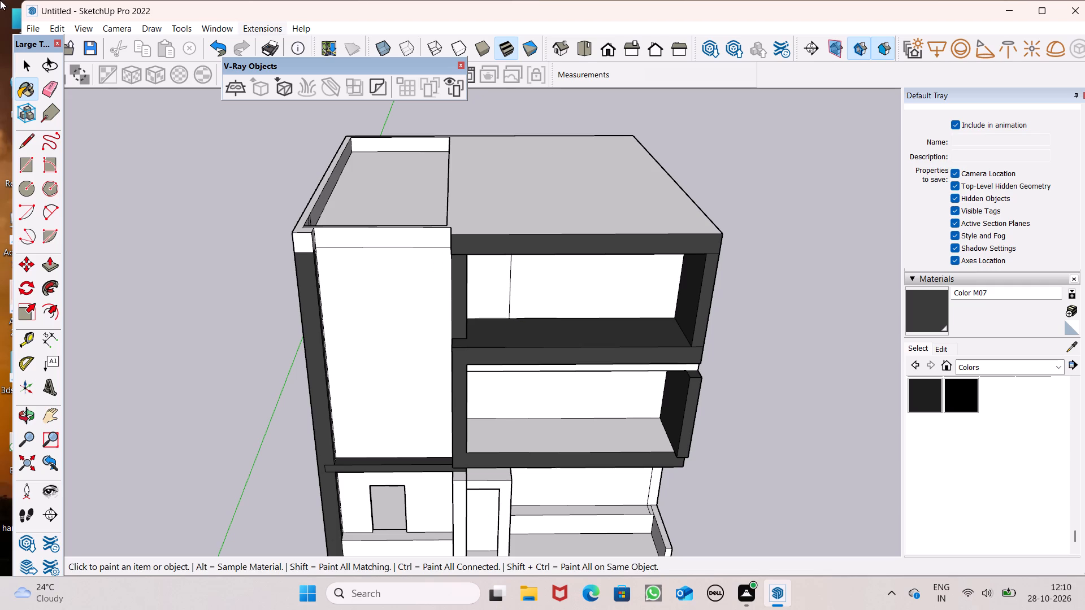
scroll(549, 300, down, 3)
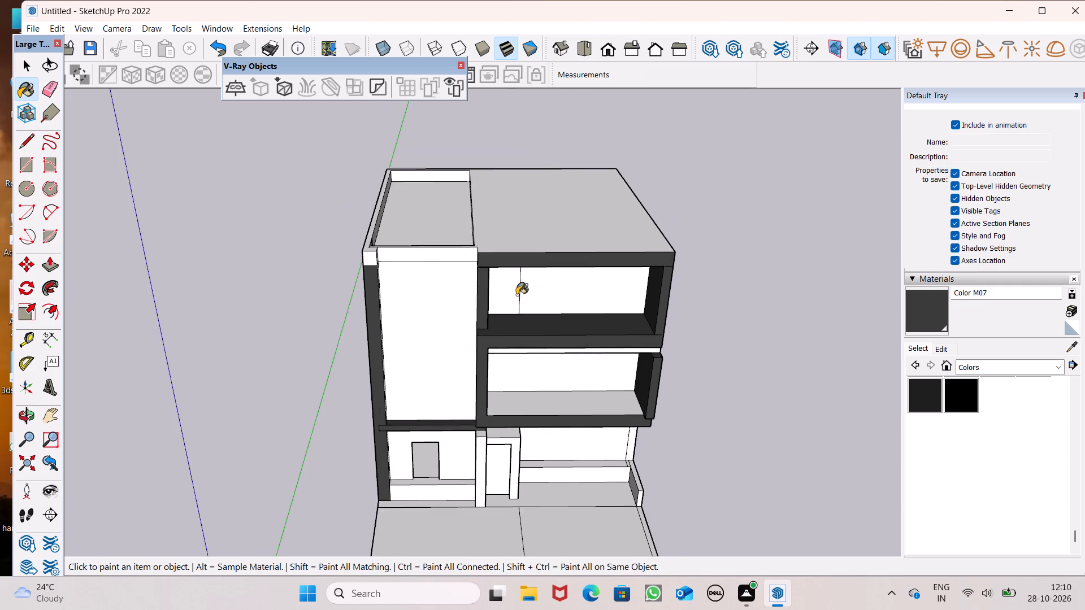
middle_drag(516, 293, 549, 280)
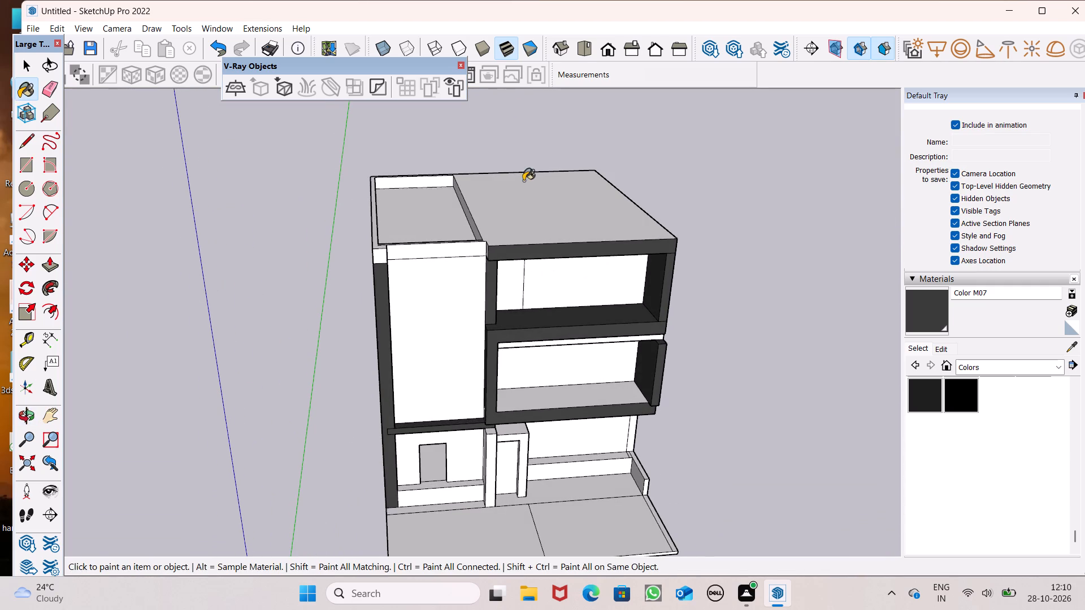
scroll(507, 216, down, 3)
middle_drag(489, 234, 480, 236)
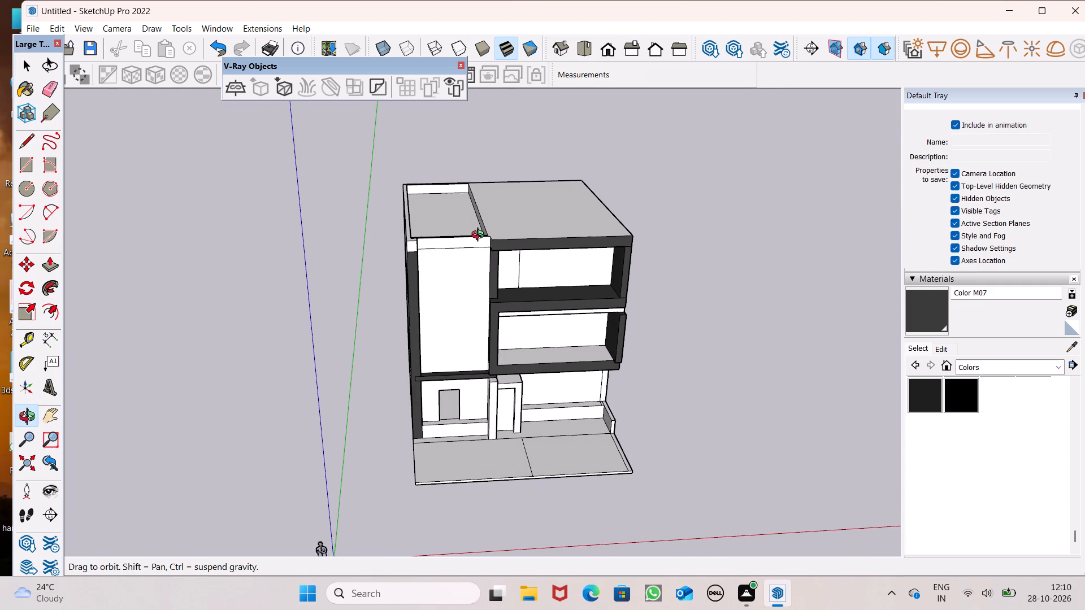
middle_drag(480, 236, 485, 242)
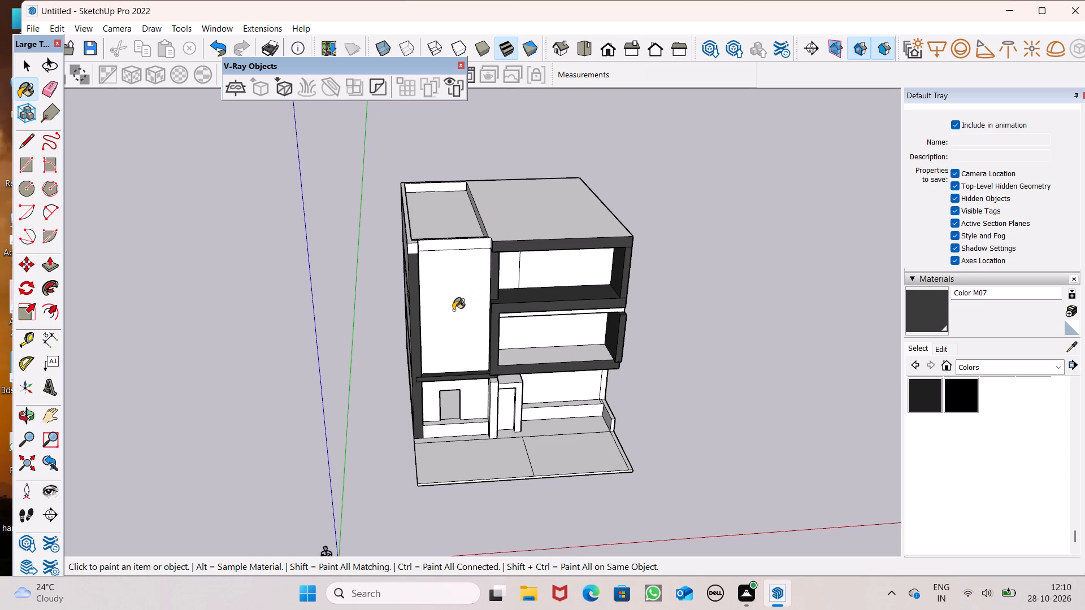
scroll(507, 224, up, 1)
middle_drag(507, 224, 482, 284)
scroll(463, 251, up, 6)
scroll(464, 257, down, 5)
scroll(548, 239, down, 6)
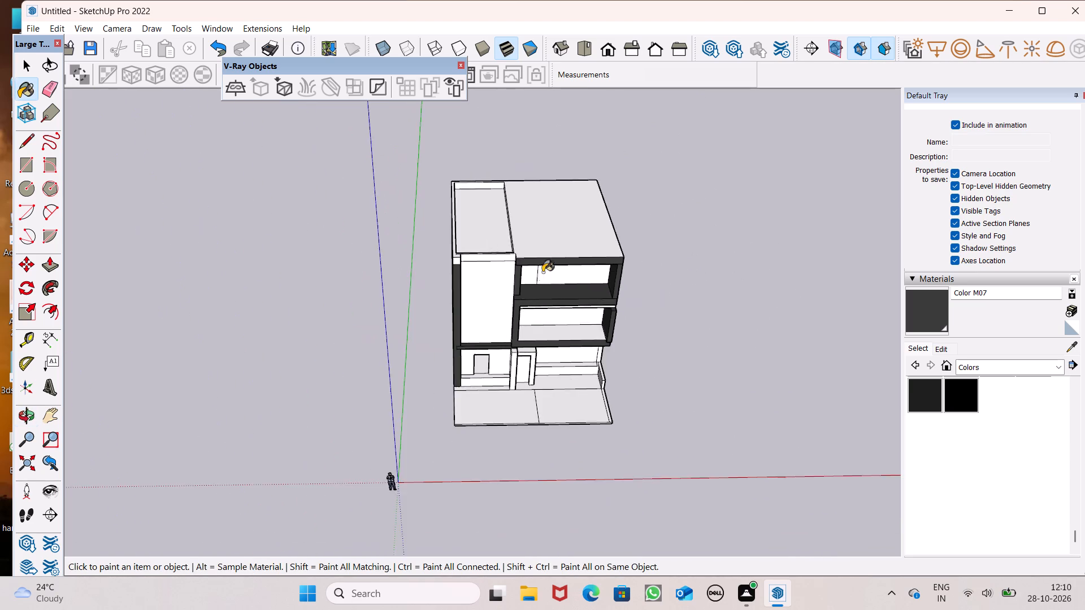
middle_drag(542, 274, 598, 409)
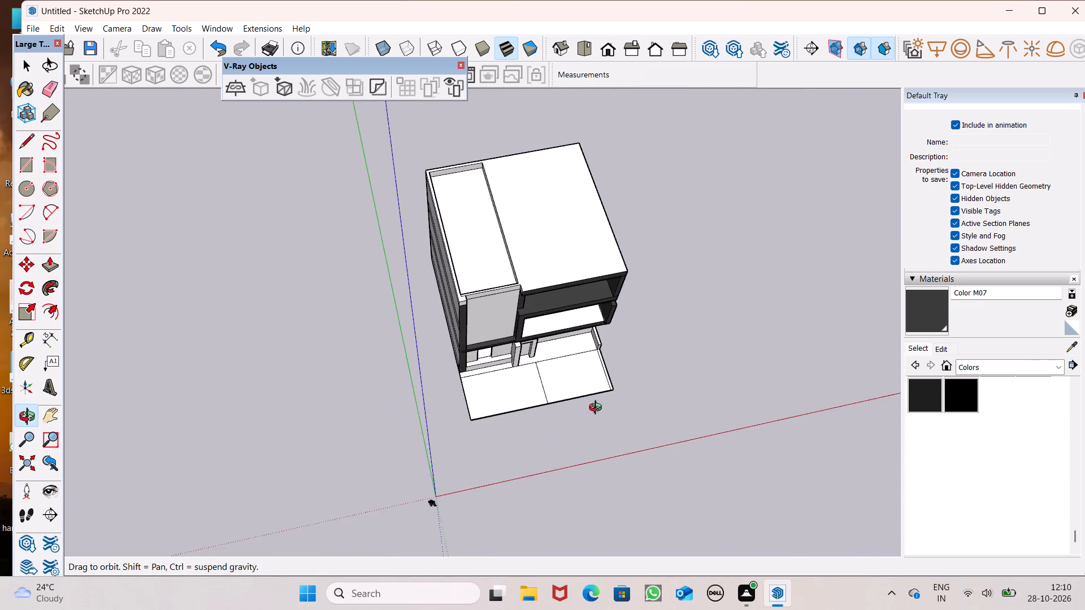
middle_drag(598, 409, 597, 363)
scroll(427, 329, up, 7)
middle_drag(485, 252, 377, 85)
scroll(484, 236, up, 1)
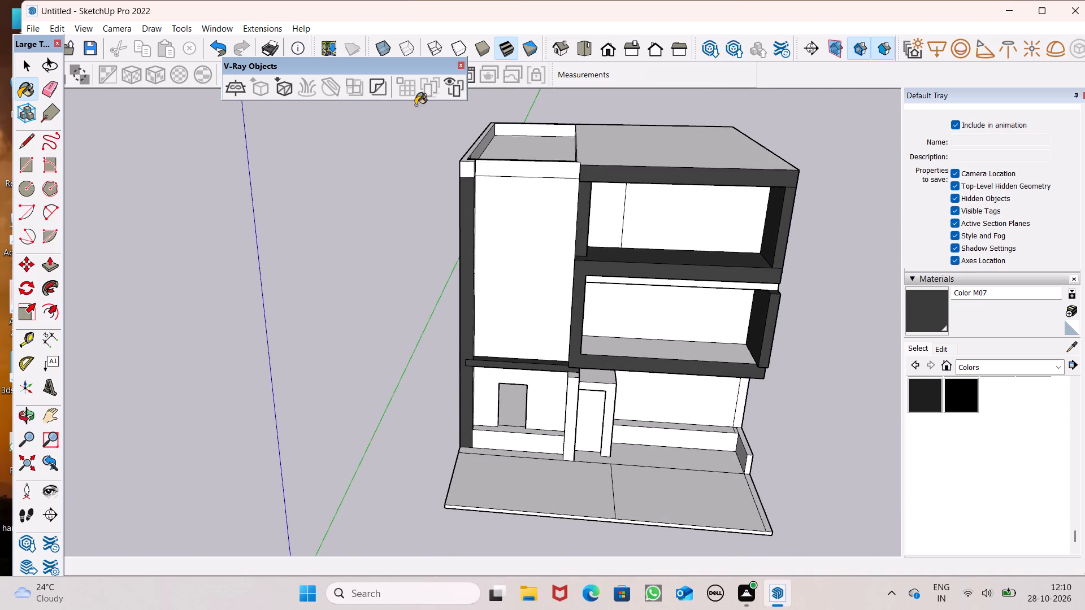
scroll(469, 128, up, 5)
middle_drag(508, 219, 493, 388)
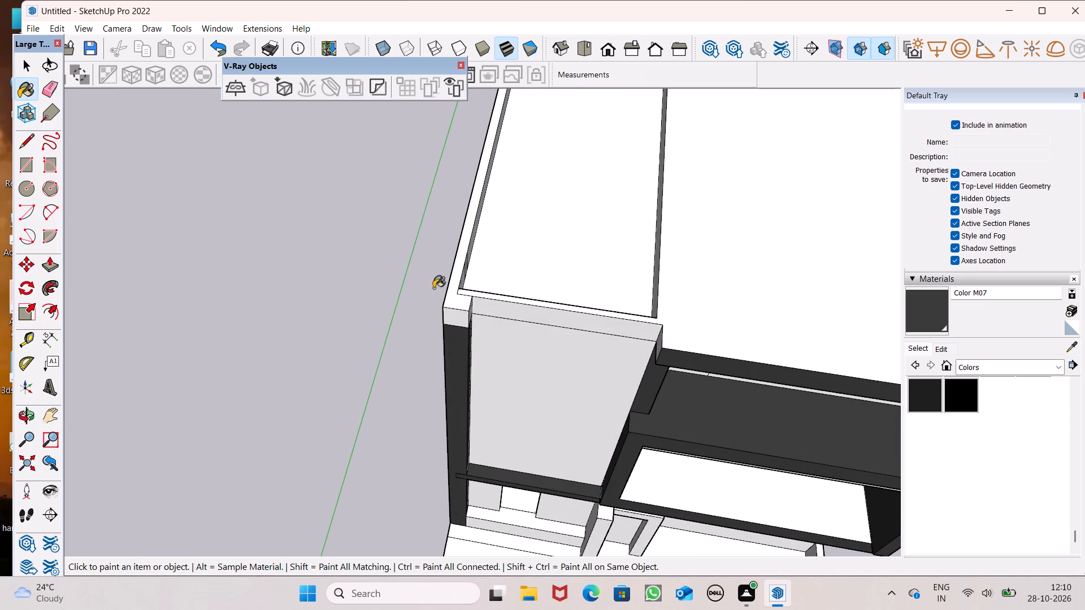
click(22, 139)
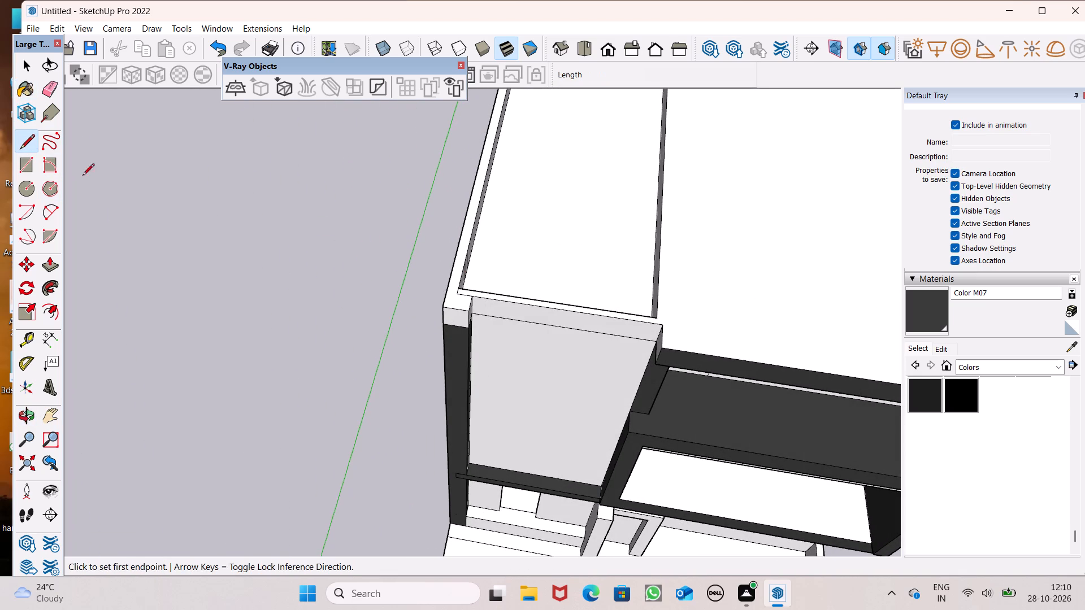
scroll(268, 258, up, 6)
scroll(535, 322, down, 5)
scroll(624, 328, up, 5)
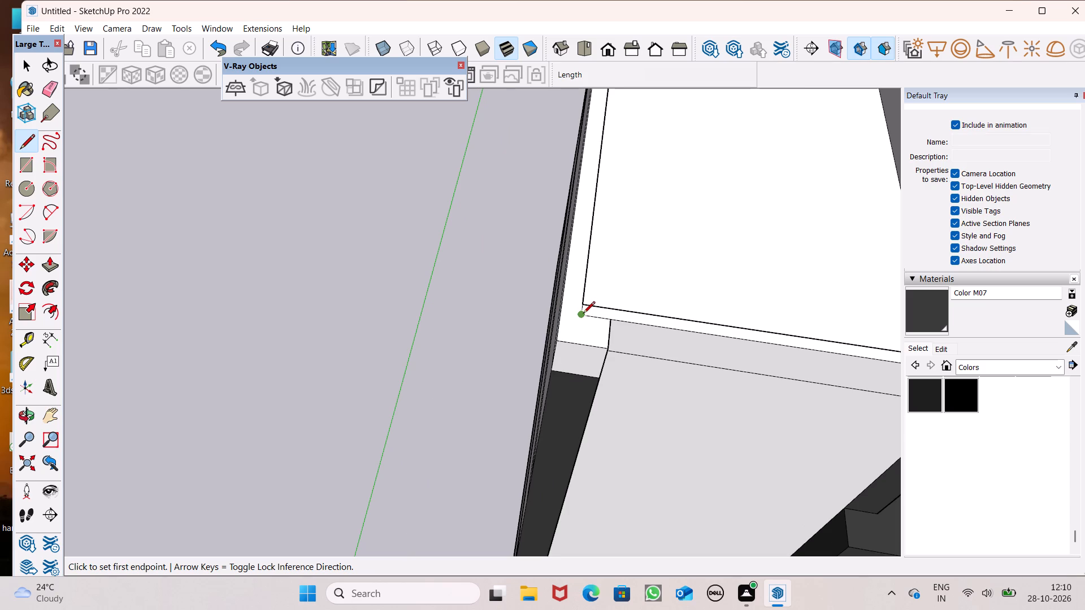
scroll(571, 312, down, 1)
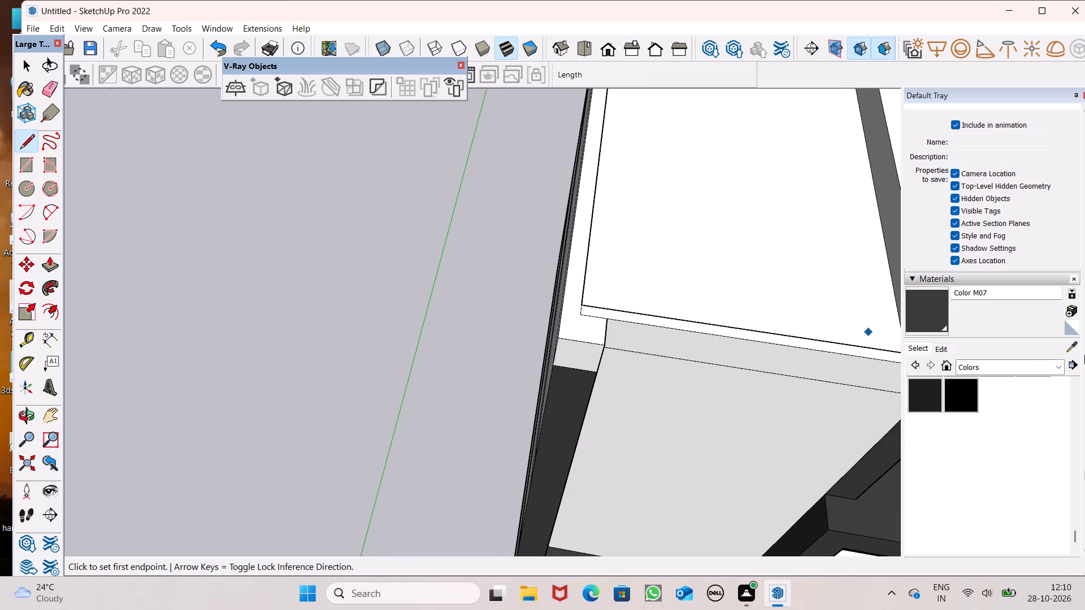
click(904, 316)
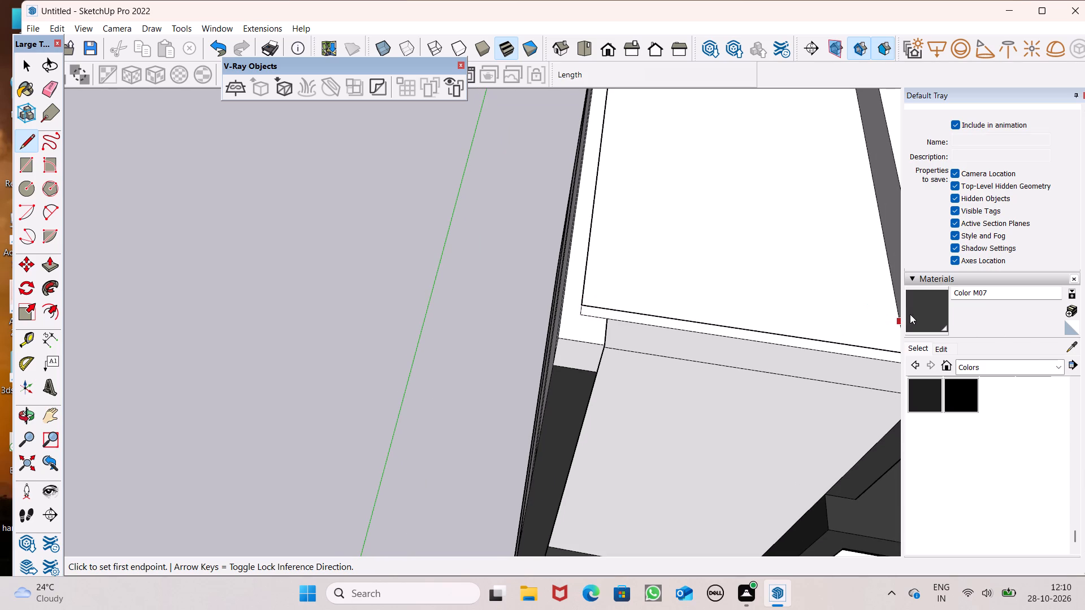
Paint the main roof top and the rim around the recessed roof section with Color M07.
click(912, 312)
click(572, 321)
Push/Pull the recessed white roof section up 2', level with the surrounding roof.
scroll(561, 329, down, 7)
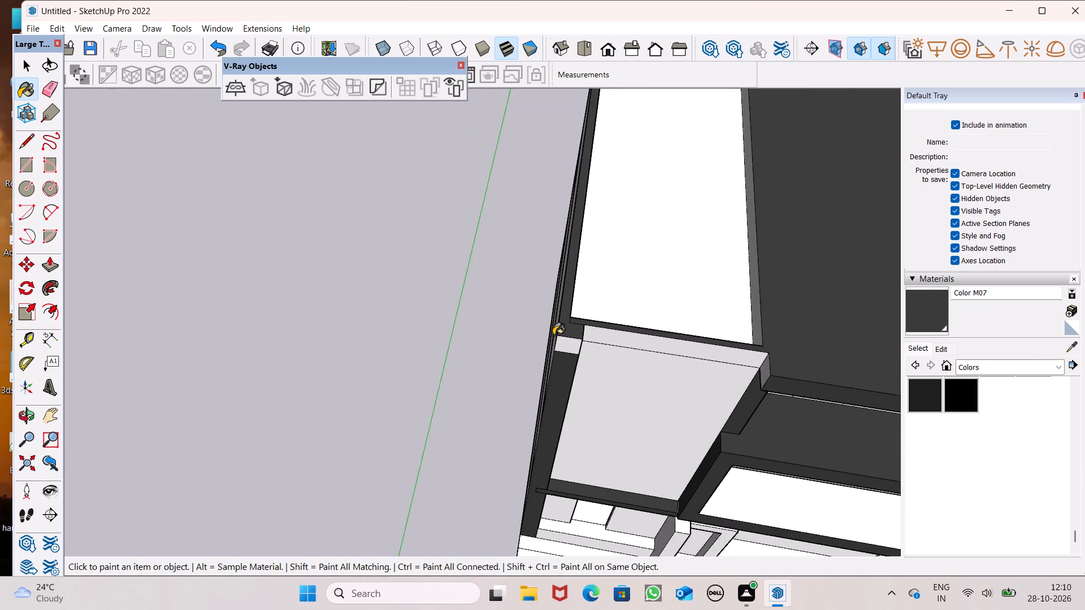
scroll(515, 361, down, 5)
middle_drag(588, 390, 635, 343)
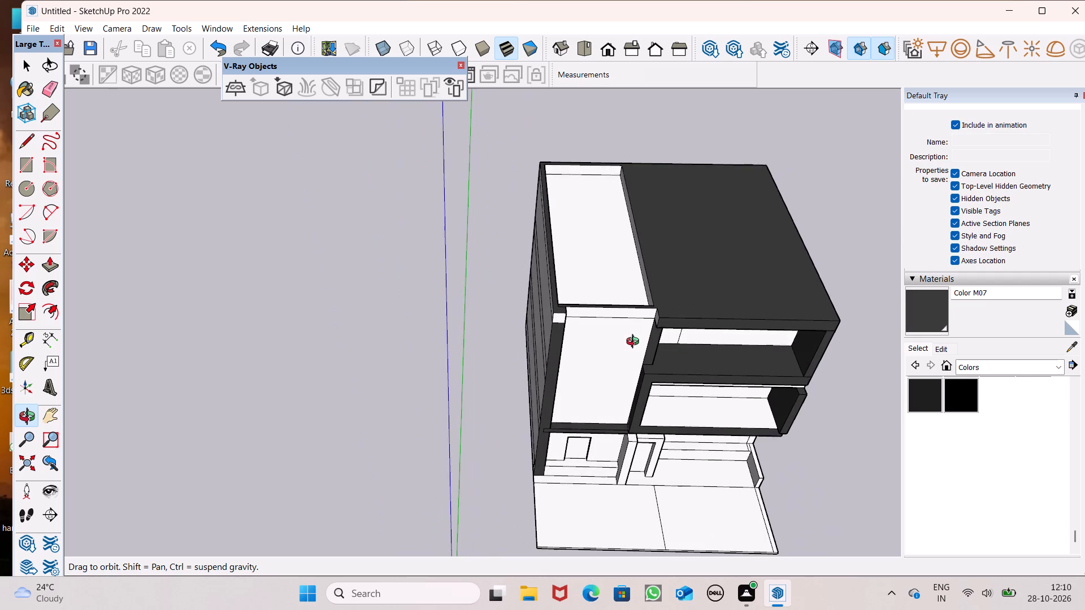
middle_drag(635, 343, 584, 216)
scroll(604, 230, down, 2)
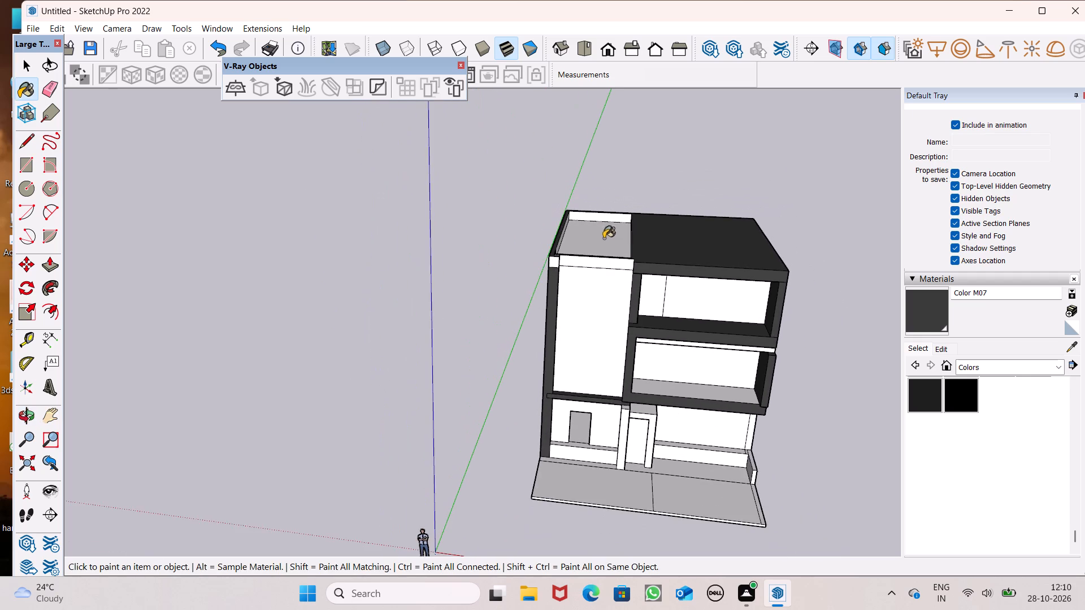
scroll(621, 240, up, 4)
middle_drag(646, 263, 607, 403)
scroll(637, 356, up, 2)
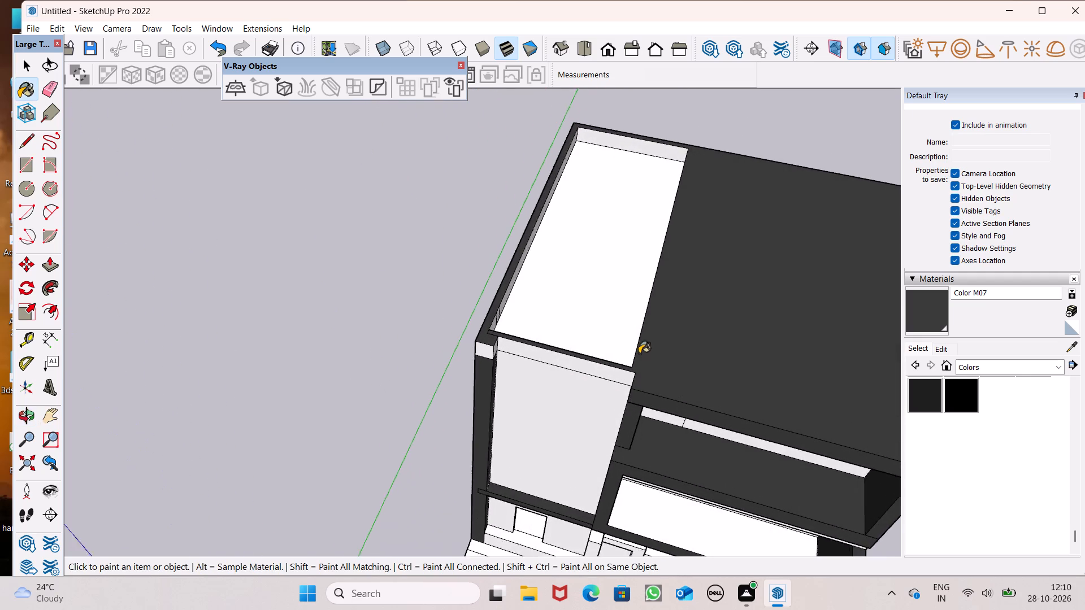
scroll(639, 354, up, 3)
scroll(419, 289, down, 5)
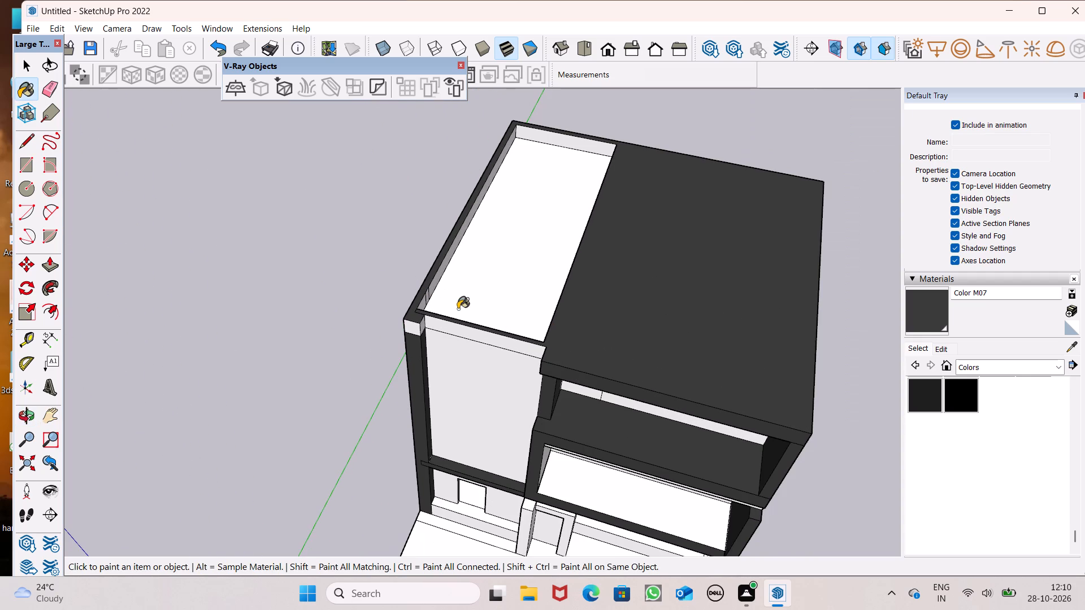
click(54, 271)
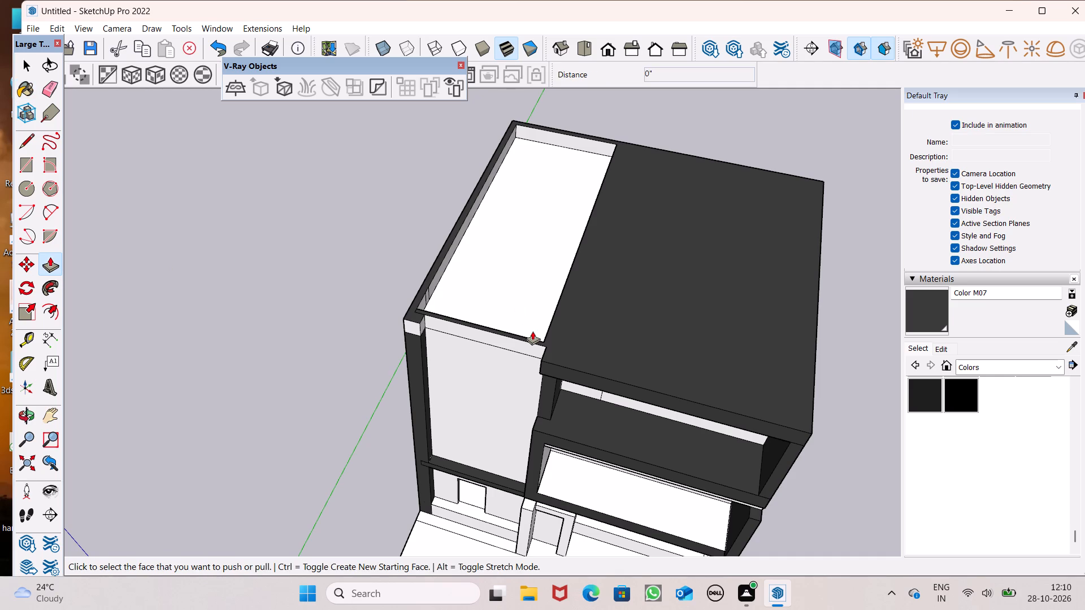
drag(528, 321, 576, 329)
Paint the raised white roof section with Color M07 to match the rest of the roof.
scroll(563, 308, down, 6)
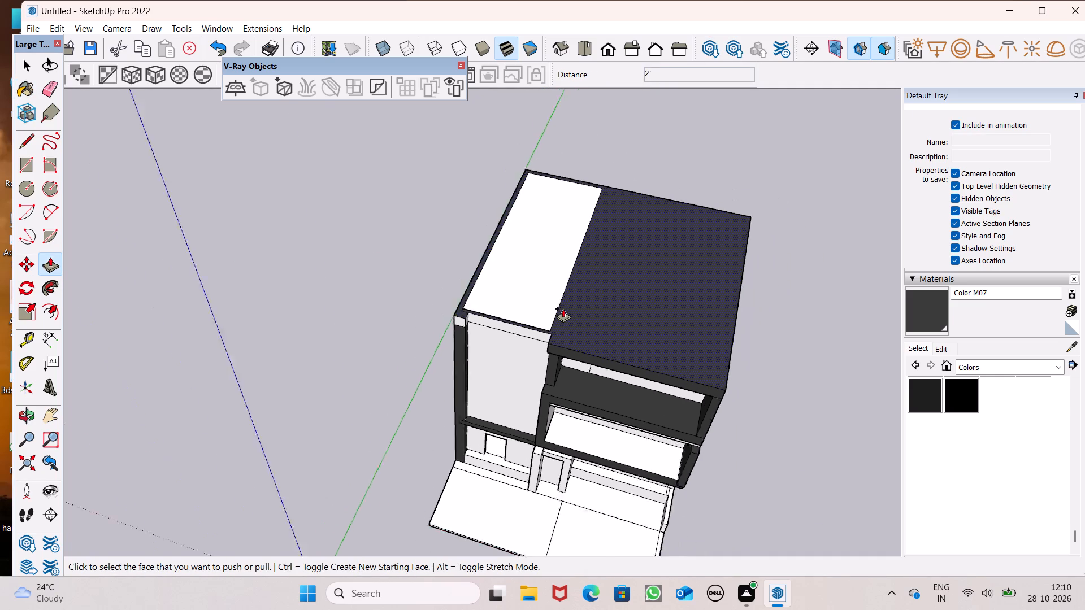
scroll(563, 308, down, 2)
click(924, 323)
click(545, 289)
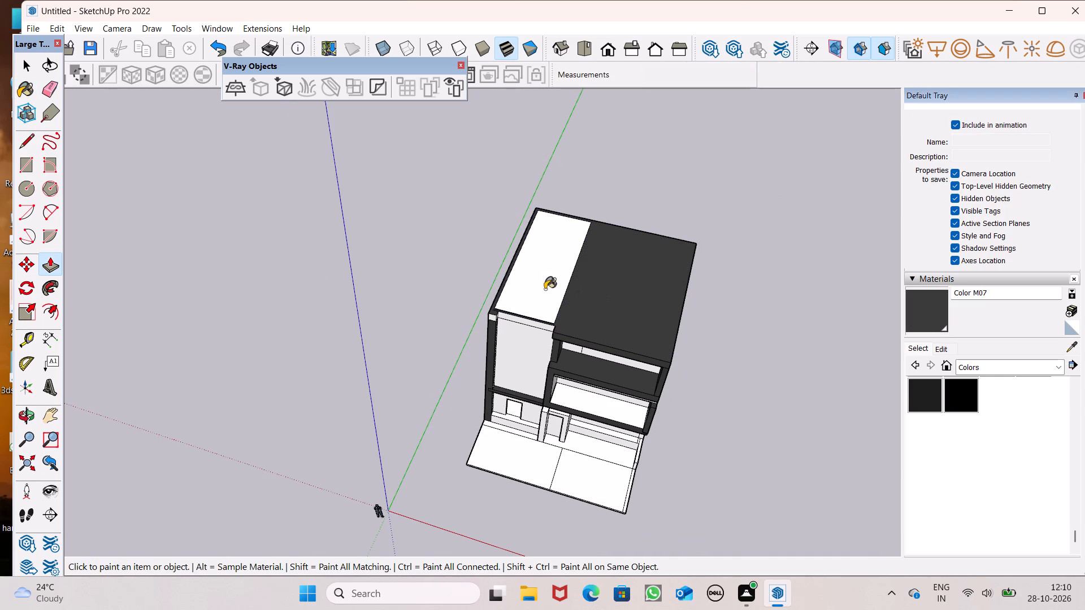
Paint the white front and inner side faces of the roof-corner block above the outer frame column with Color M07.
scroll(433, 346, up, 6)
scroll(511, 316, up, 6)
click(538, 282)
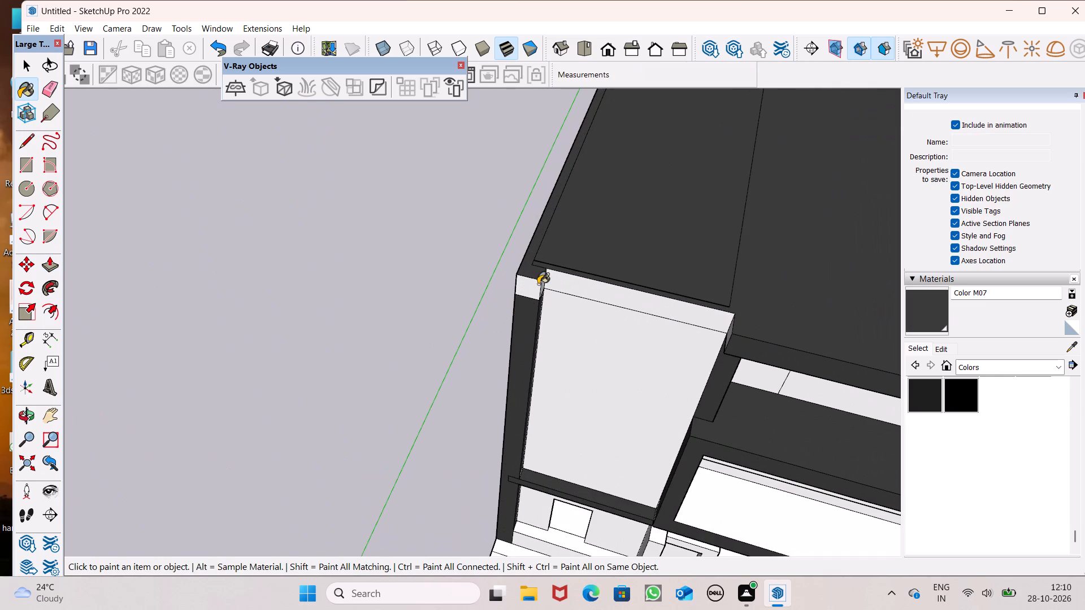
scroll(537, 287, up, 7)
middle_click(537, 287)
click(552, 285)
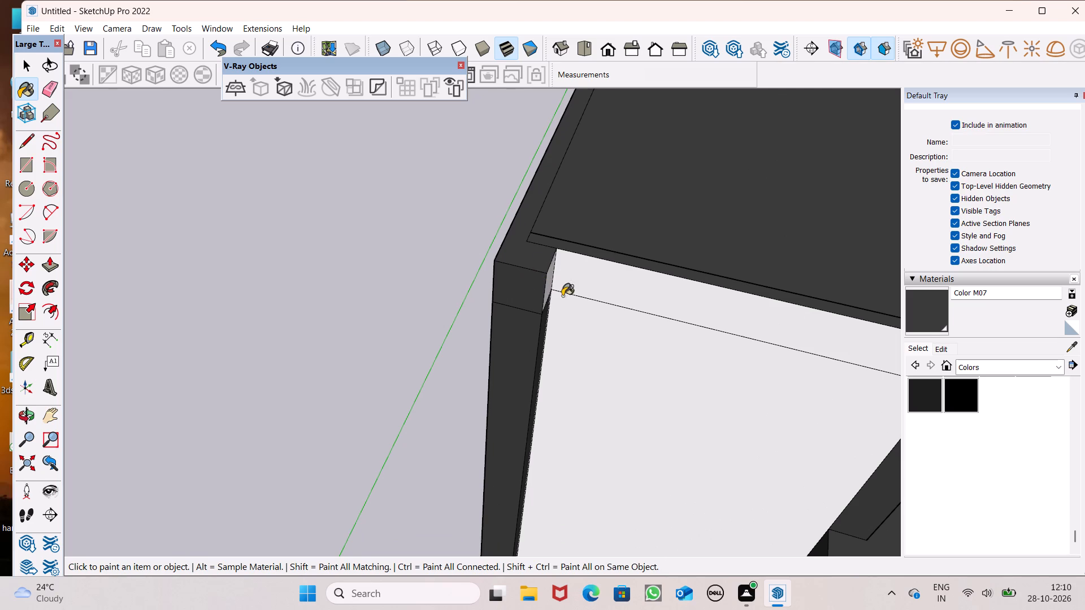
middle_drag(498, 241, 443, 184)
scroll(443, 184, up, 7)
click(530, 199)
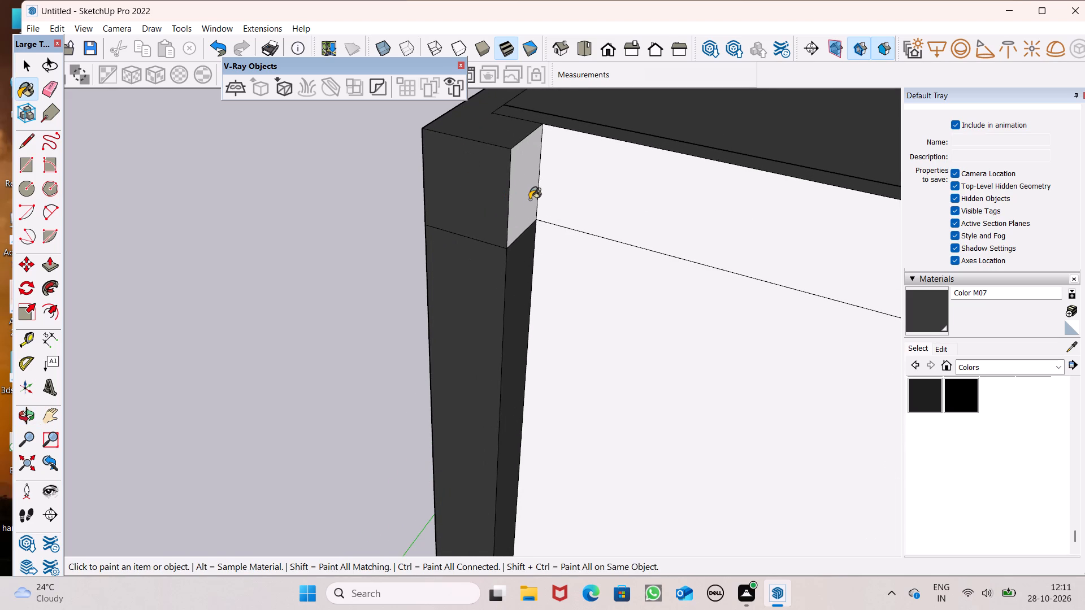
Erase the horizontal seam between the roof-corner block and the dark outer frame column beneath it.
scroll(528, 199, down, 13)
scroll(523, 262, down, 6)
middle_drag(541, 320, 576, 432)
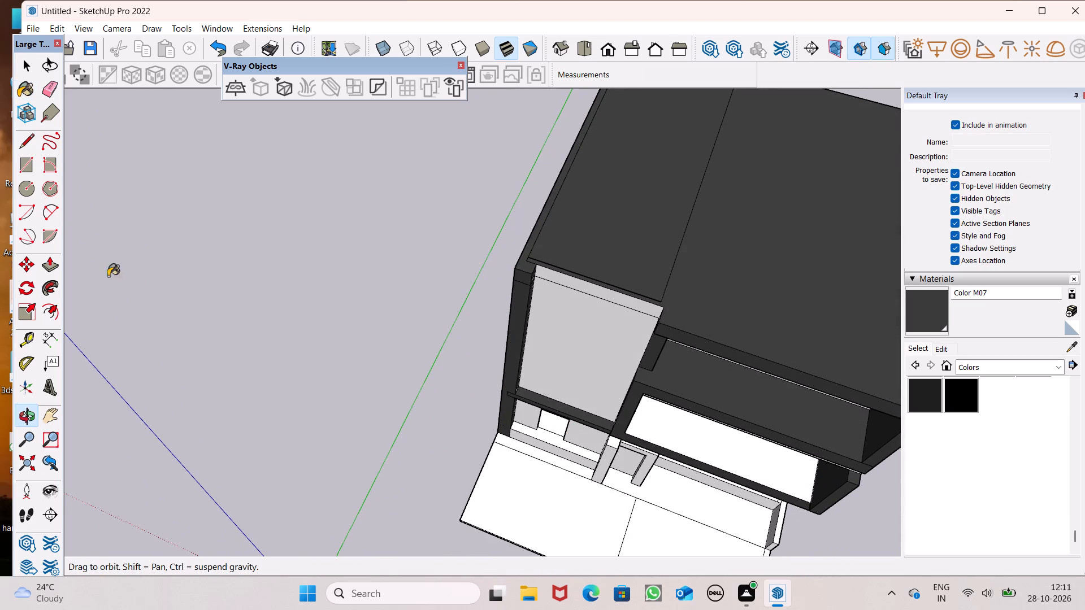
click(49, 88)
scroll(413, 299, up, 5)
scroll(584, 278, up, 7)
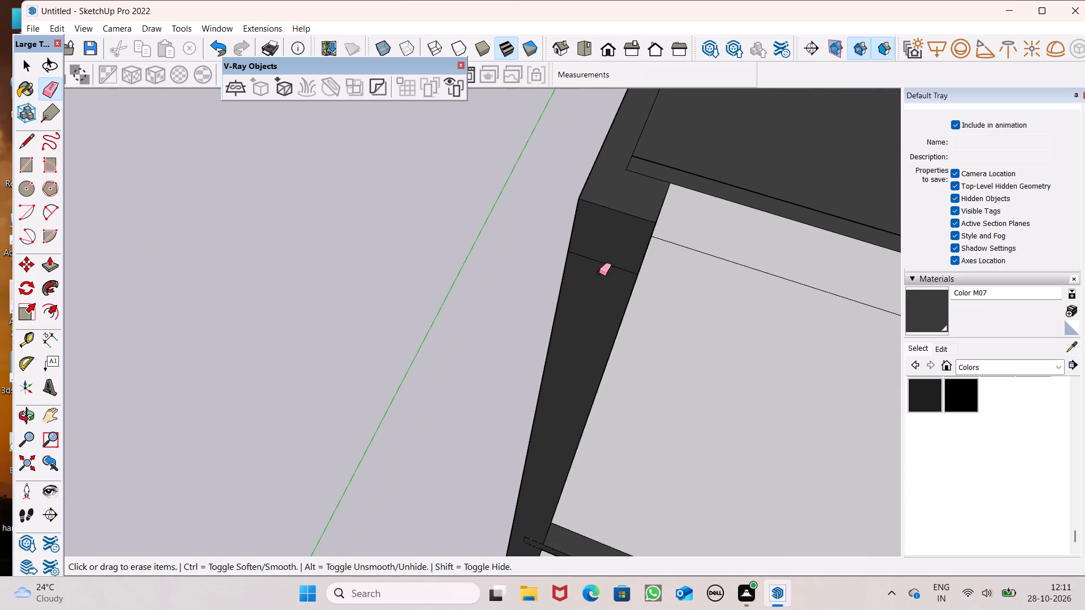
click(602, 265)
drag(614, 251, 614, 260)
drag(610, 276, 597, 307)
drag(611, 262, 611, 265)
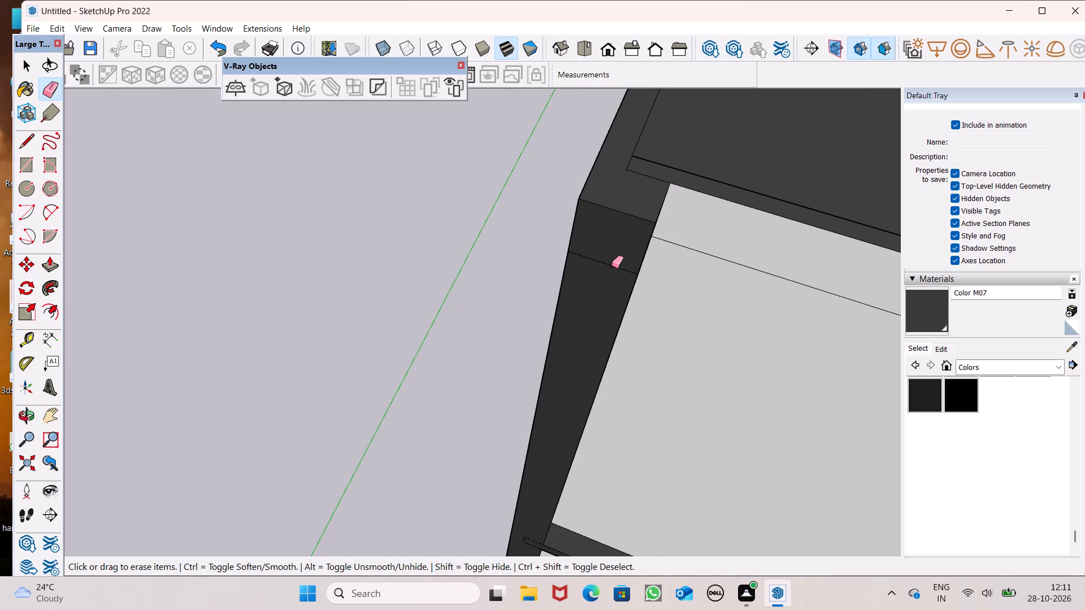
drag(611, 265, 610, 274)
scroll(613, 263, down, 4)
middle_drag(656, 263, 585, 184)
scroll(585, 184, up, 6)
drag(594, 176, 595, 221)
Erase the horizontal seam line across the top of the tall white wall panel beside the balconies.
scroll(589, 224, down, 7)
middle_drag(551, 282, 905, 305)
middle_drag(769, 304, 735, 294)
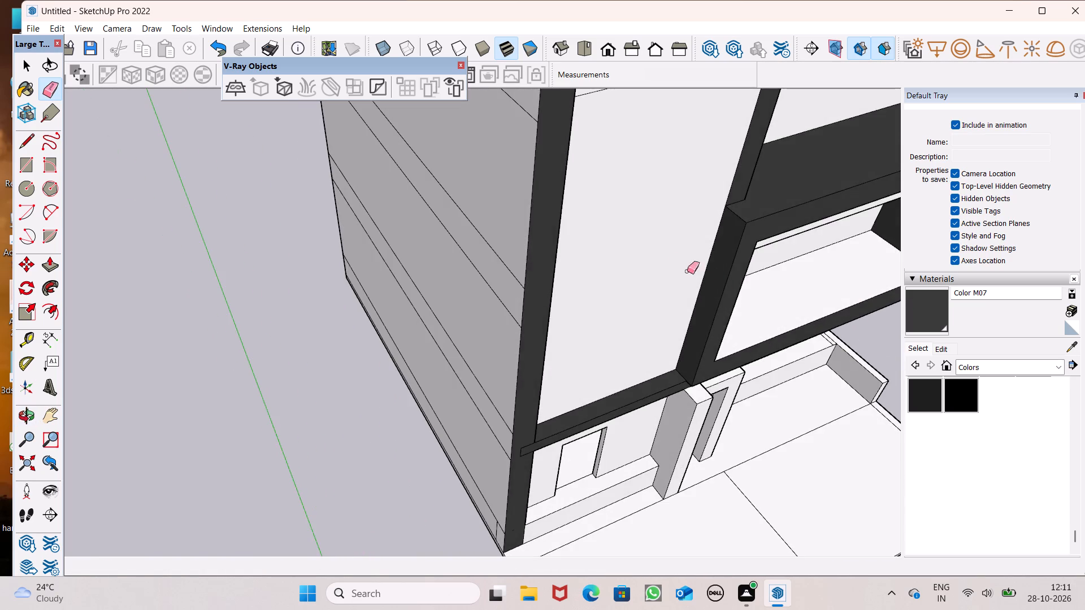
scroll(297, 276, down, 5)
scroll(254, 312, down, 3)
scroll(274, 245, up, 1)
middle_drag(273, 245, 154, 192)
scroll(74, 245, down, 3)
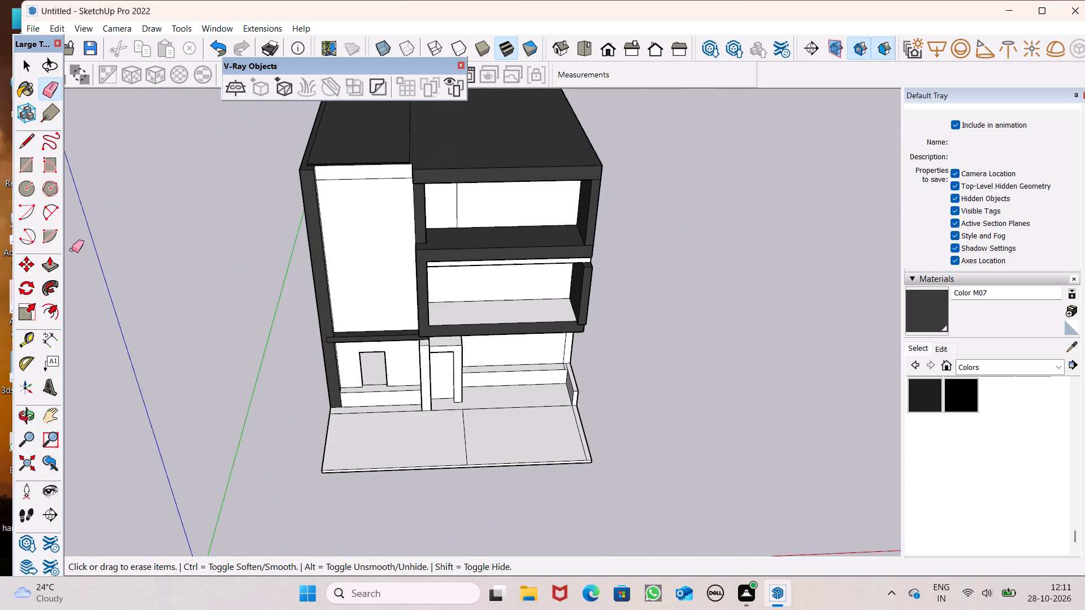
scroll(140, 111, up, 3)
scroll(423, 153, up, 3)
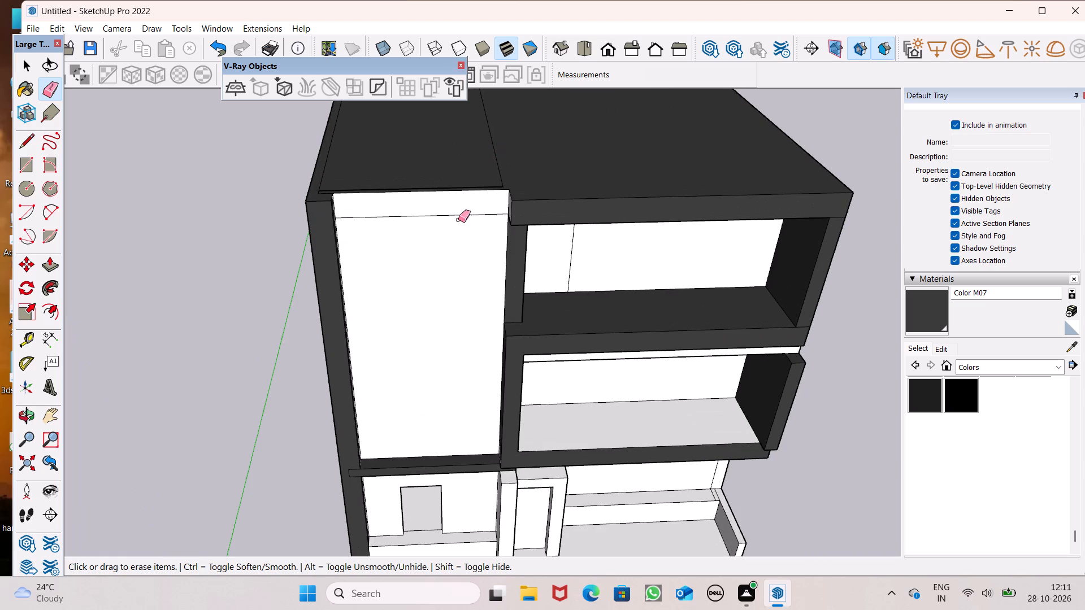
drag(453, 215, 450, 229)
Examine the dark roof surface and its remaining edge lines from above.
scroll(462, 223, down, 4)
middle_drag(460, 242, 403, 400)
scroll(459, 242, up, 1)
scroll(523, 311, up, 1)
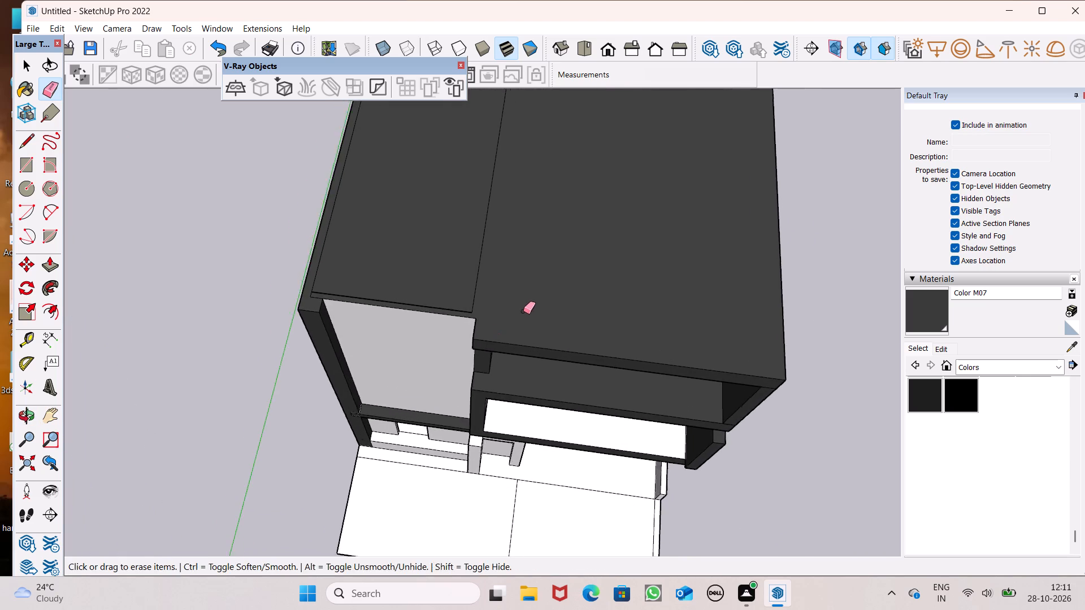
scroll(523, 311, up, 1)
scroll(534, 313, down, 6)
middle_drag(533, 313, 471, 365)
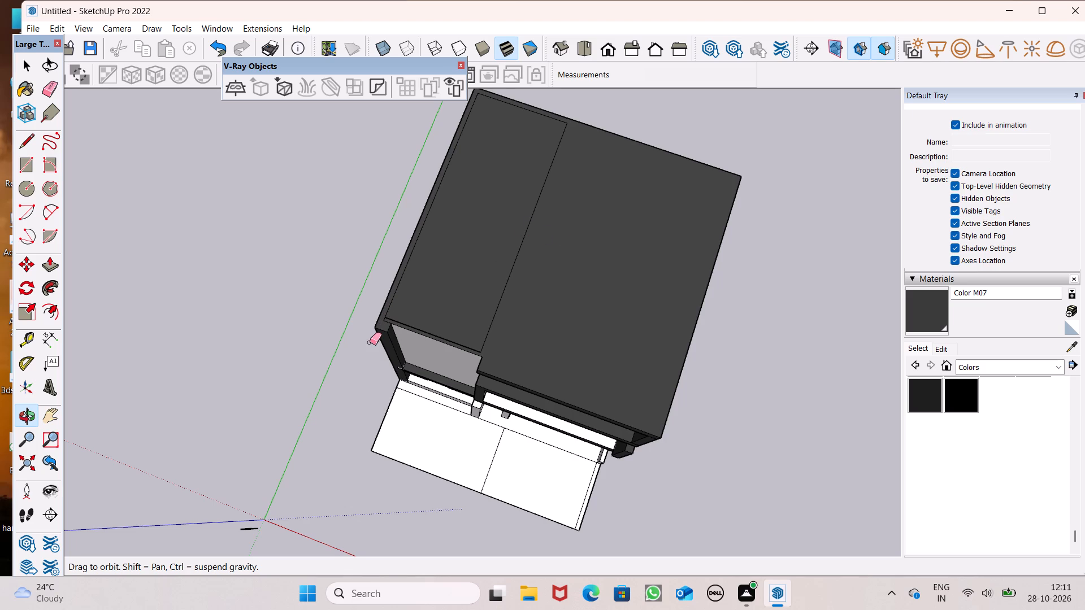
scroll(371, 346, down, 2)
middle_drag(569, 337, 550, 309)
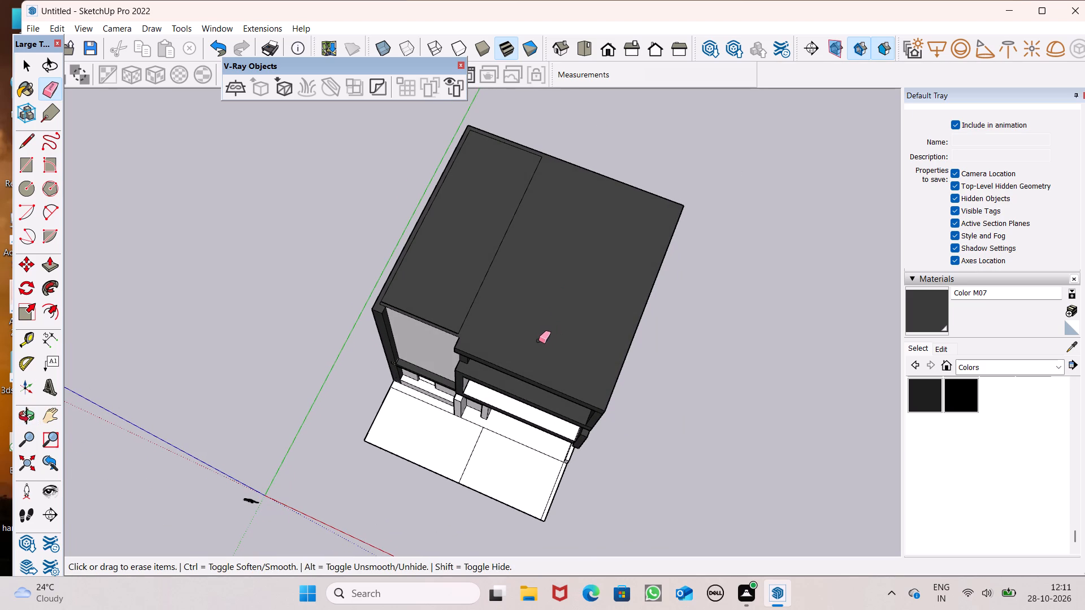
Paint the remaining white end face of the overhanging roof band, beside the tall white wall panel, with Color M07.
middle_drag(518, 342, 745, 360)
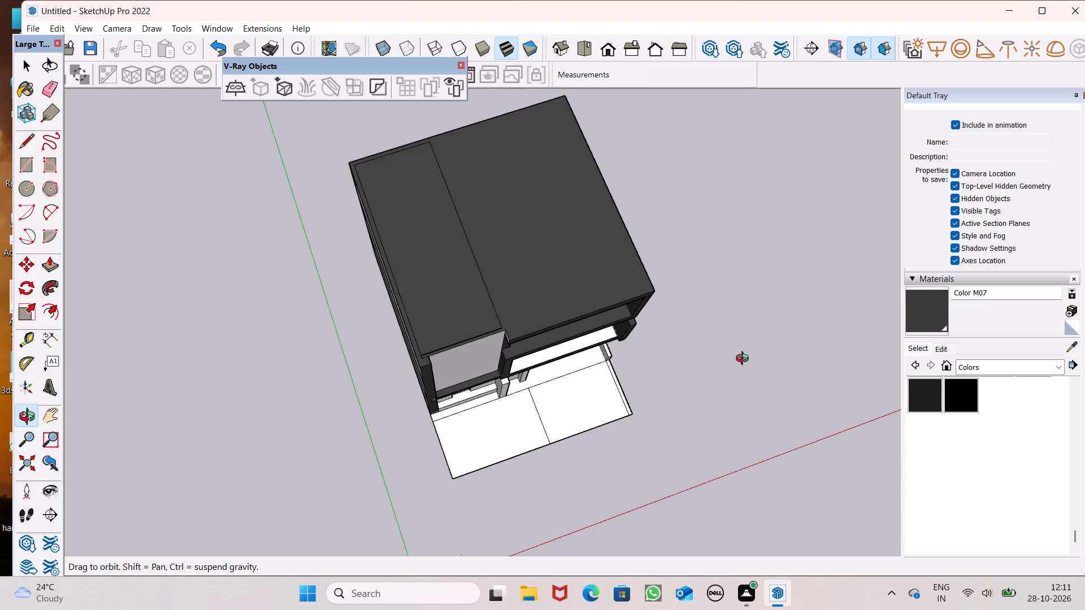
middle_drag(745, 360, 938, 162)
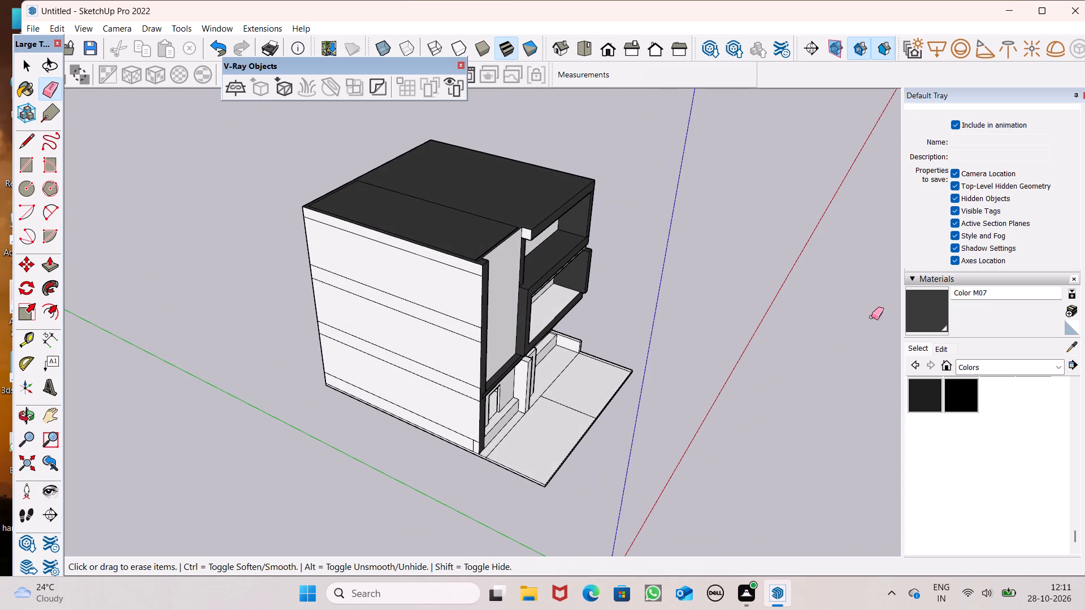
drag(946, 298, 899, 302)
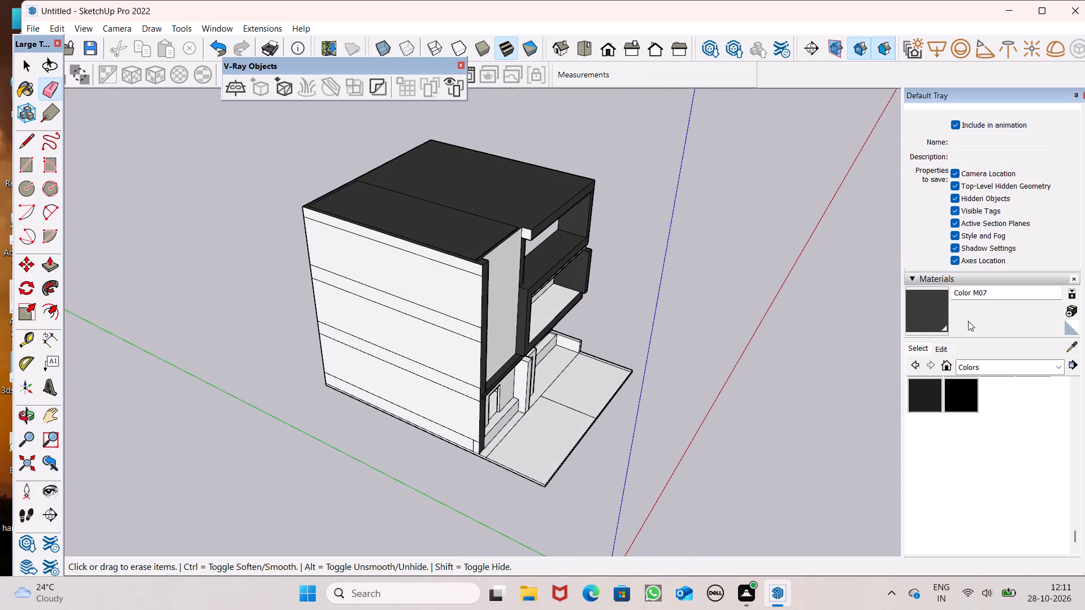
click(941, 316)
click(948, 312)
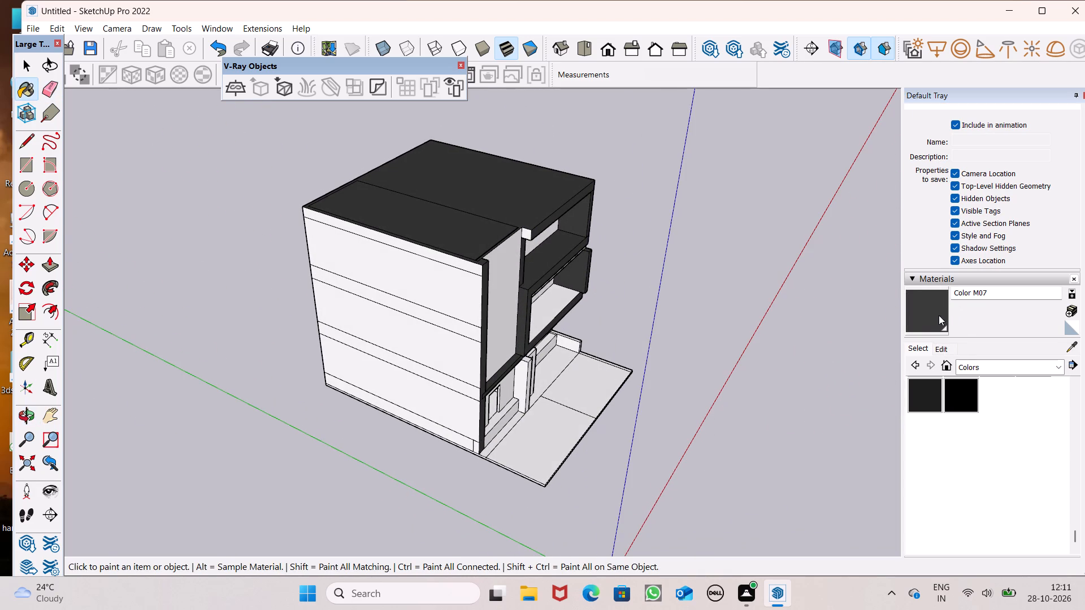
click(939, 315)
scroll(766, 262, up, 6)
scroll(650, 207, down, 2)
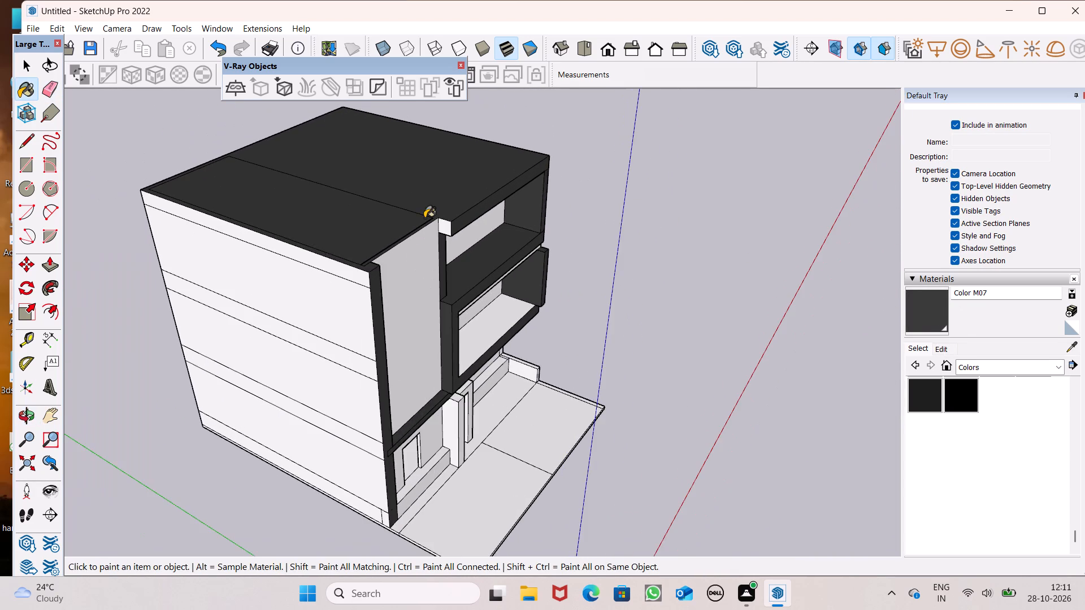
scroll(424, 218, up, 5)
click(462, 230)
scroll(461, 184, down, 5)
scroll(500, 233, down, 4)
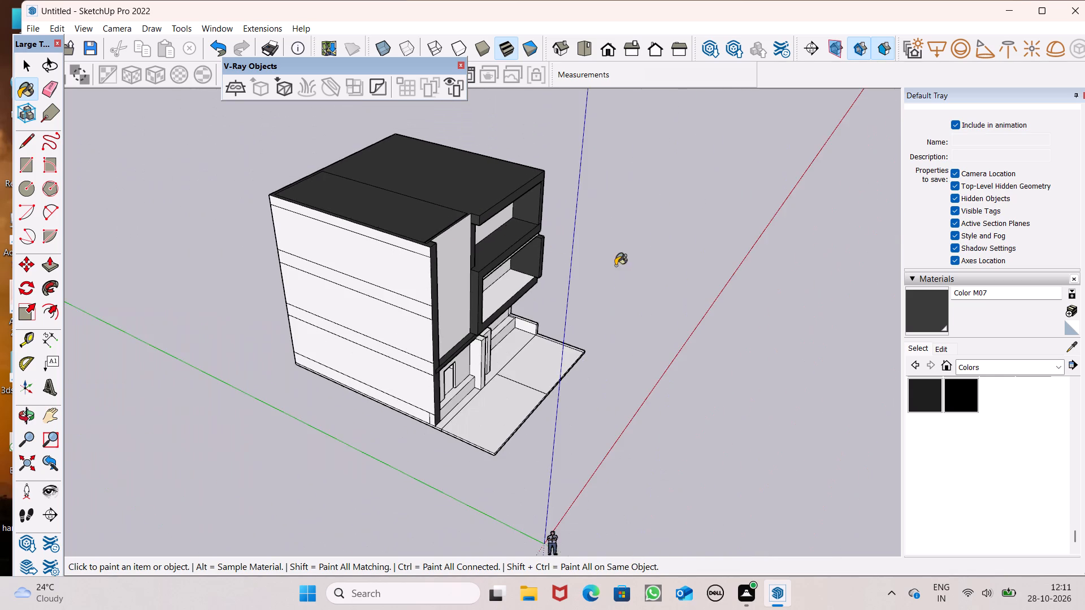
Examine the painted roof band and frames from the front, the balcony side and above.
middle_drag(599, 276, 142, 234)
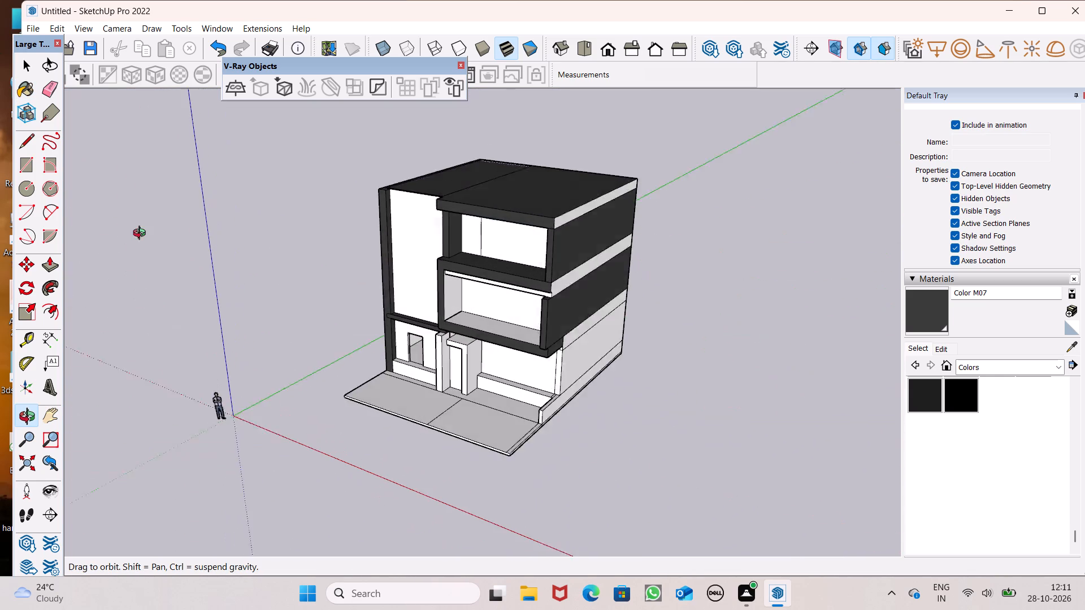
middle_drag(142, 234, 179, 269)
scroll(416, 269, up, 4)
scroll(460, 259, down, 7)
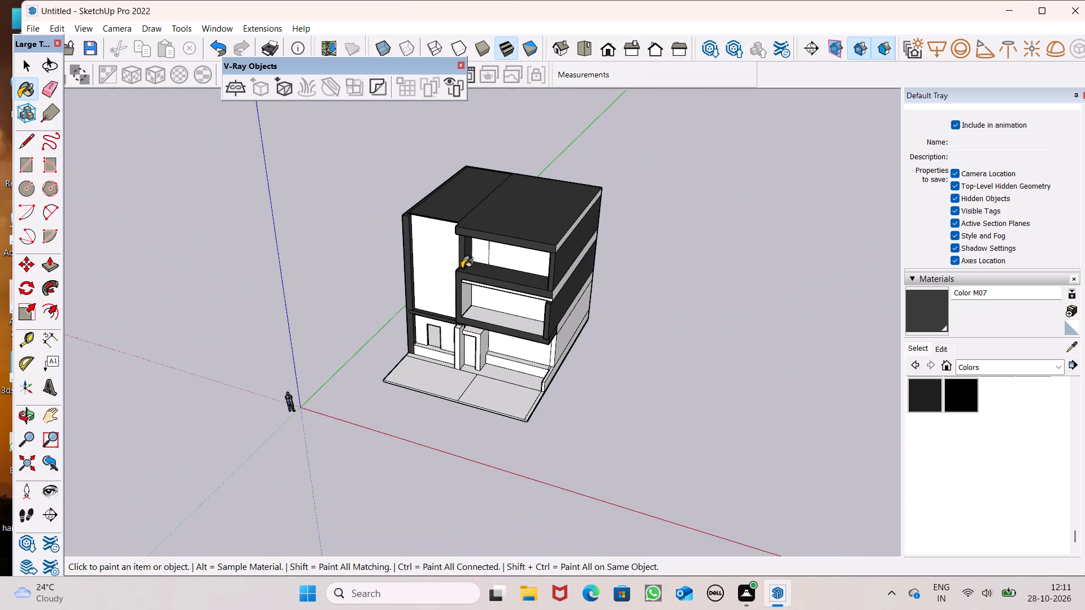
middle_drag(471, 273, 576, 360)
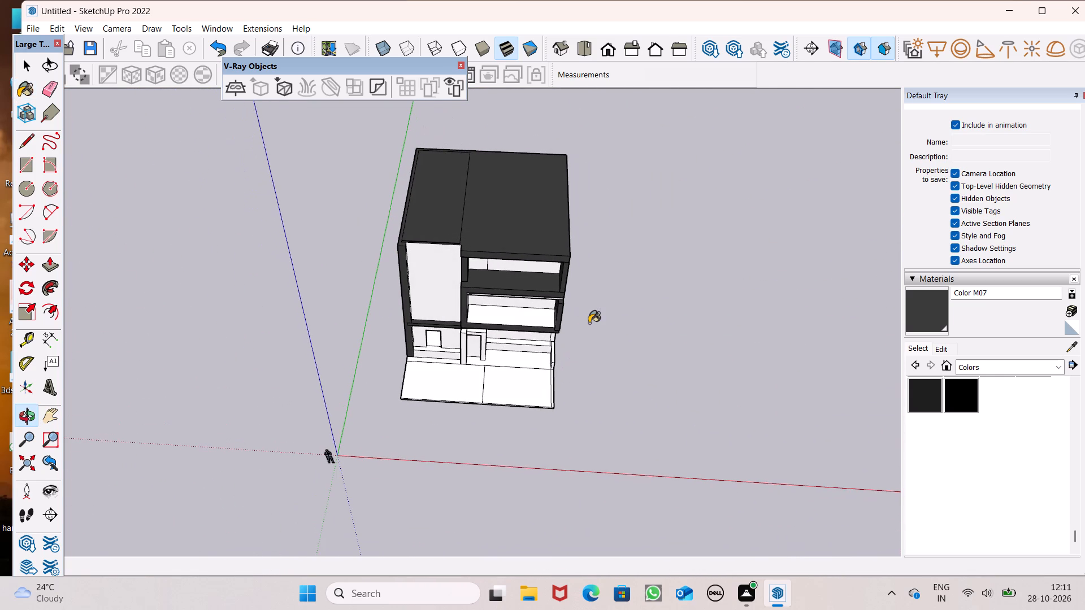
scroll(597, 352, down, 3)
middle_click(581, 366)
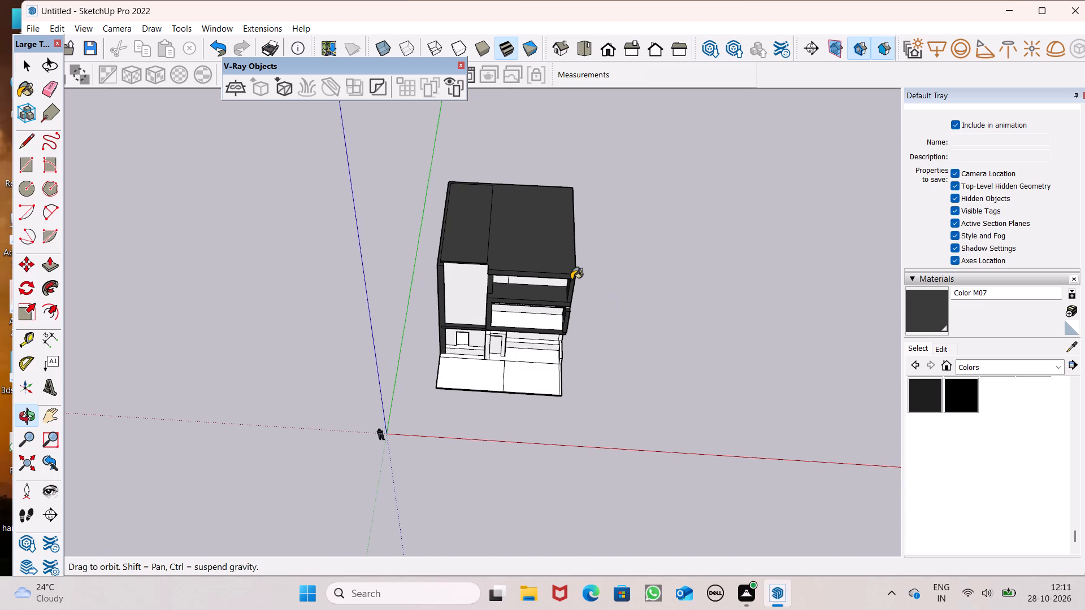
scroll(571, 264, down, 2)
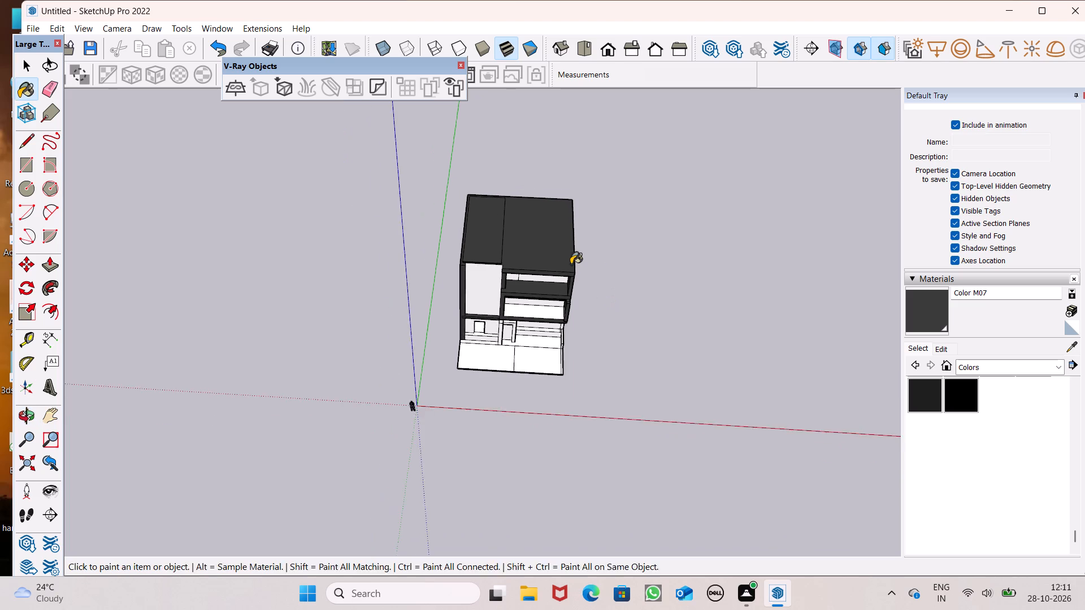
Erase the long seam line between the two dark roof sections.
middle_drag(610, 264, 298, 423)
scroll(385, 378, up, 6)
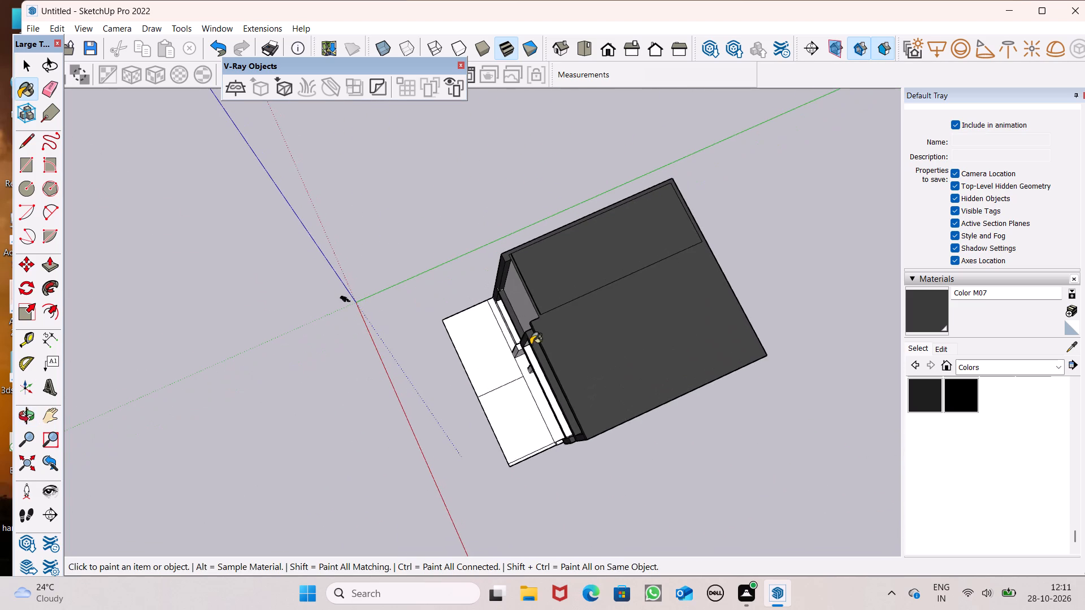
click(47, 93)
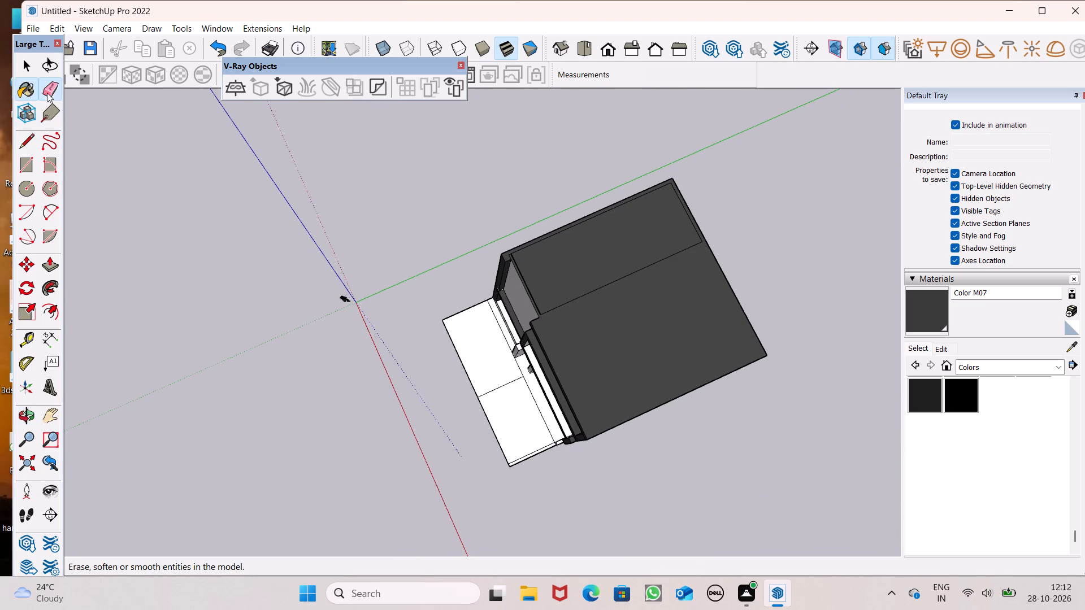
scroll(195, 250, down, 2)
scroll(466, 280, up, 6)
scroll(515, 317, up, 5)
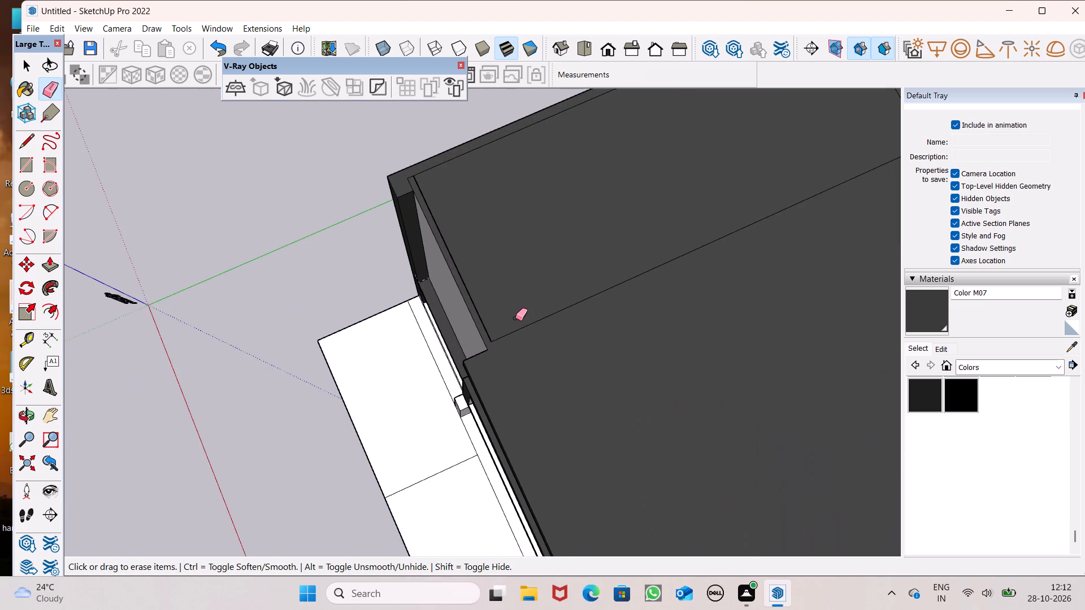
drag(516, 318, 519, 330)
scroll(438, 301, down, 8)
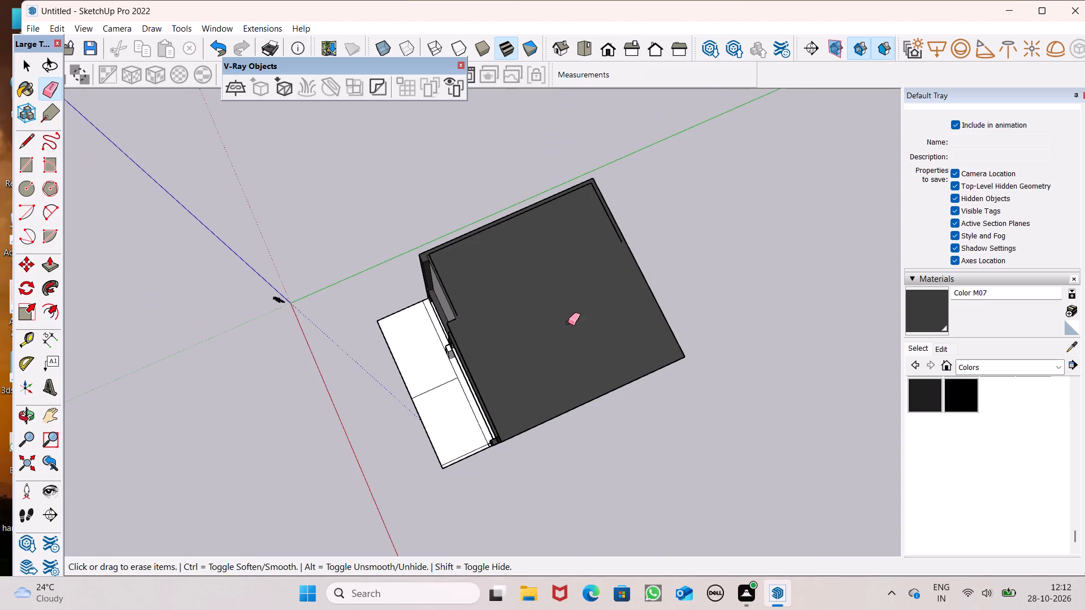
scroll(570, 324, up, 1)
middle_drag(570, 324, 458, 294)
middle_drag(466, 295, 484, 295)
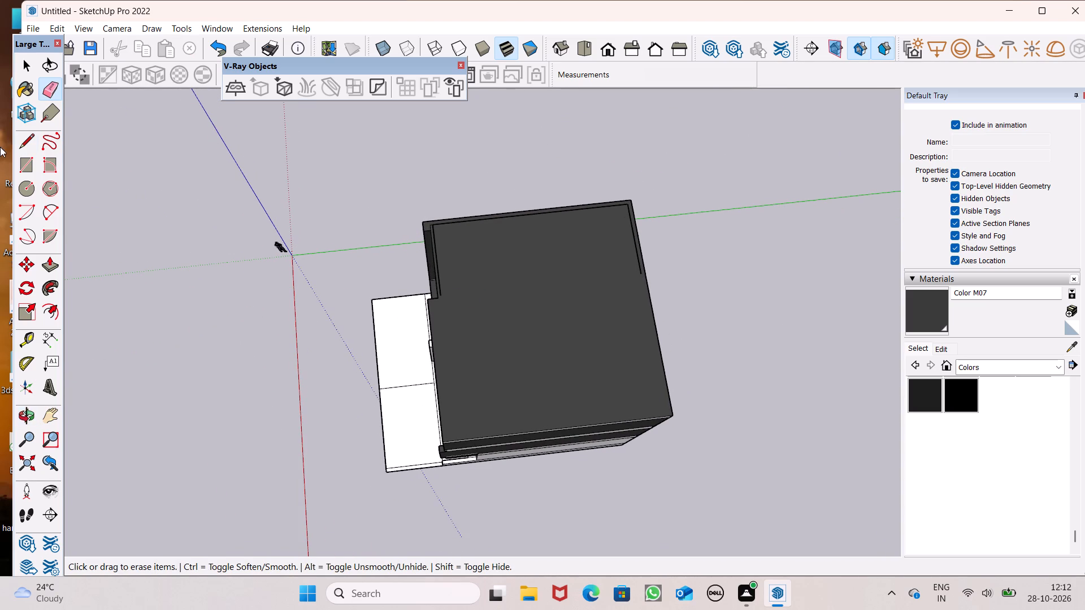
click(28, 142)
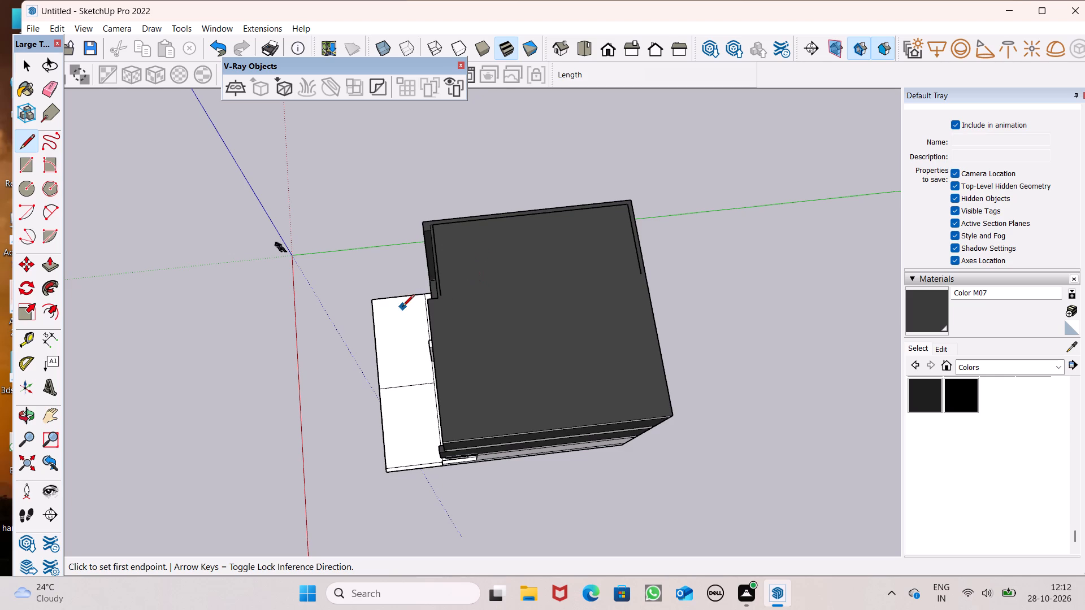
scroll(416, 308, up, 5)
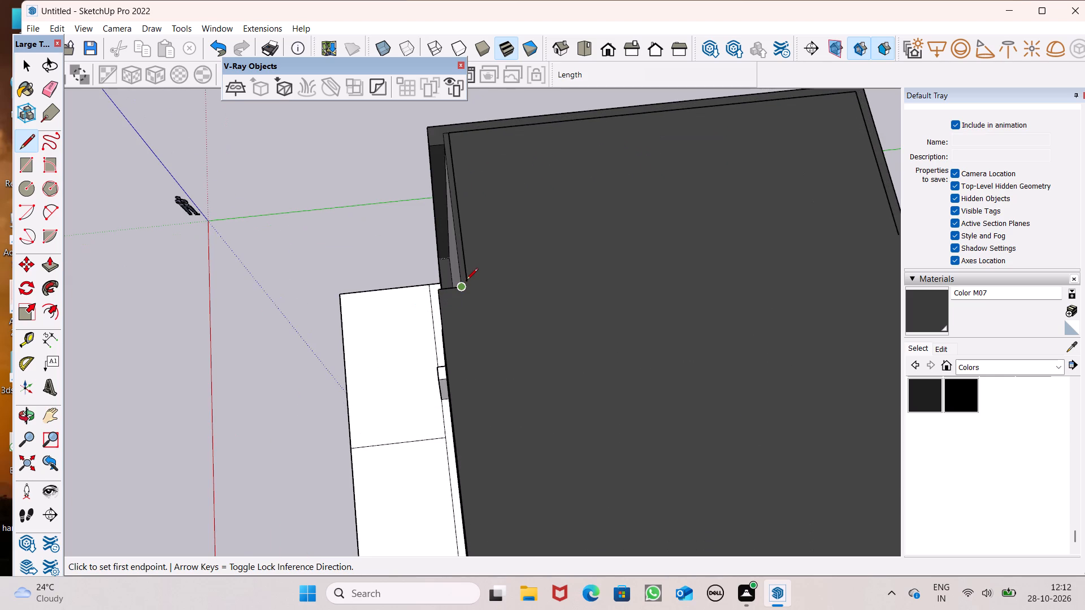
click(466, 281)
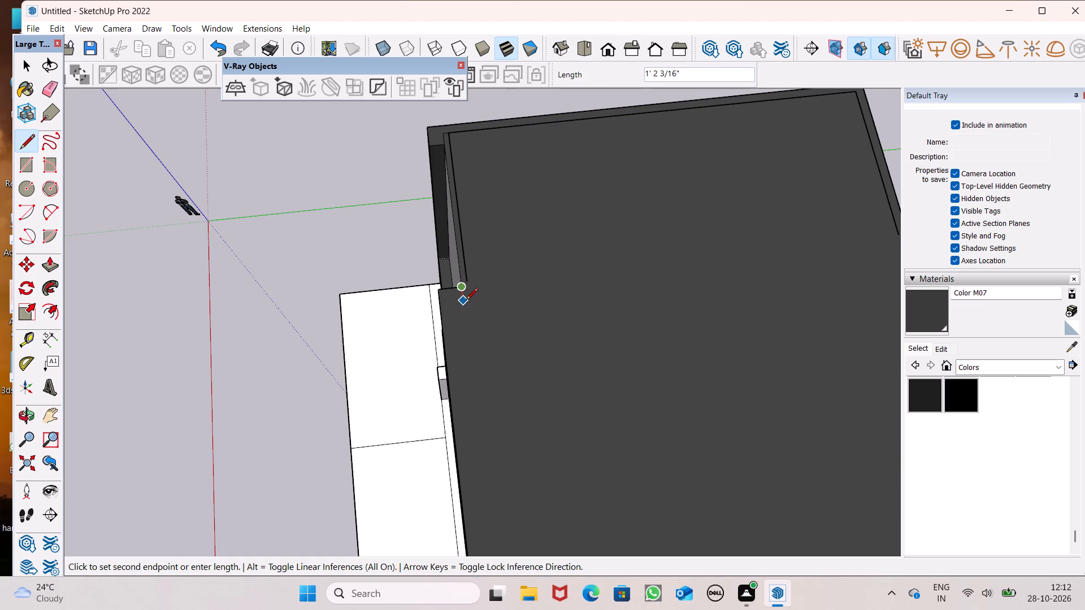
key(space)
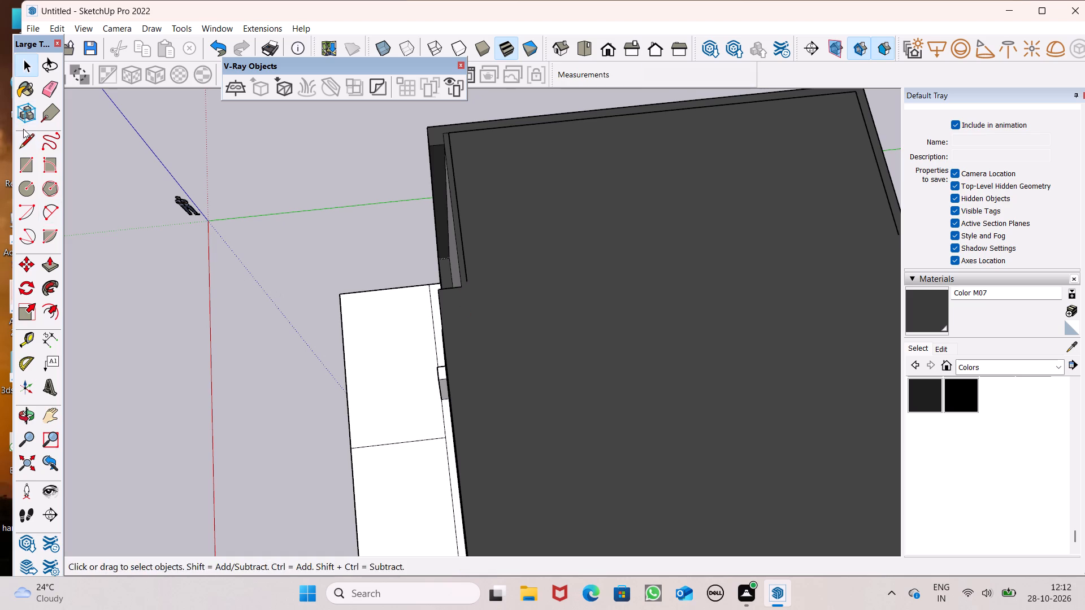
Draw a line about 25' long on the roof, extending the rear inset edge parallel to the rear edge toward the balcony-side corner.
click(25, 143)
scroll(418, 170, down, 5)
scroll(681, 197, up, 6)
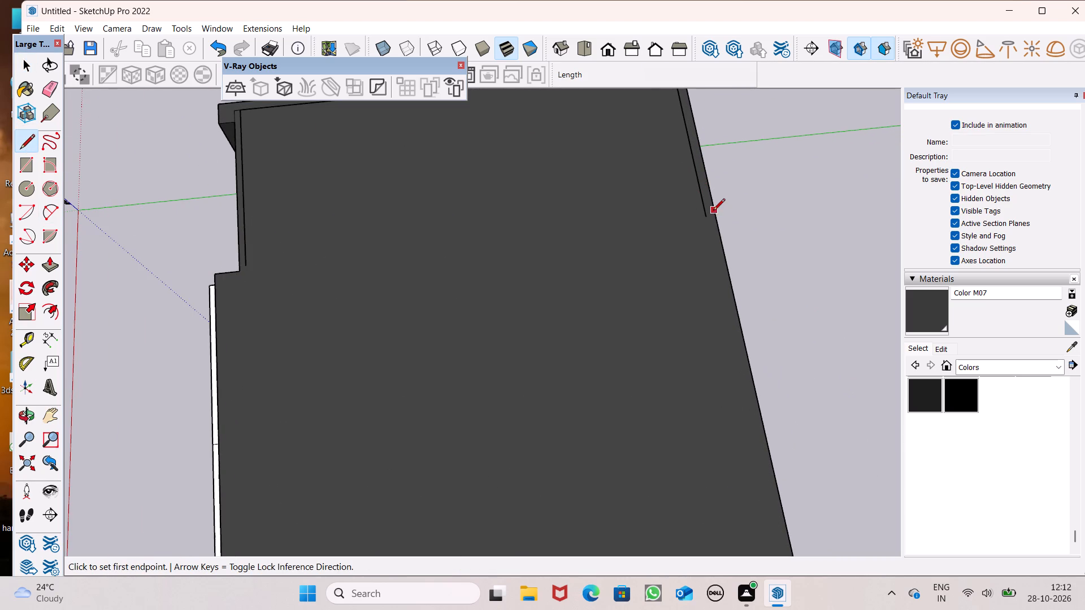
click(705, 214)
scroll(702, 191, down, 7)
scroll(732, 350, up, 1)
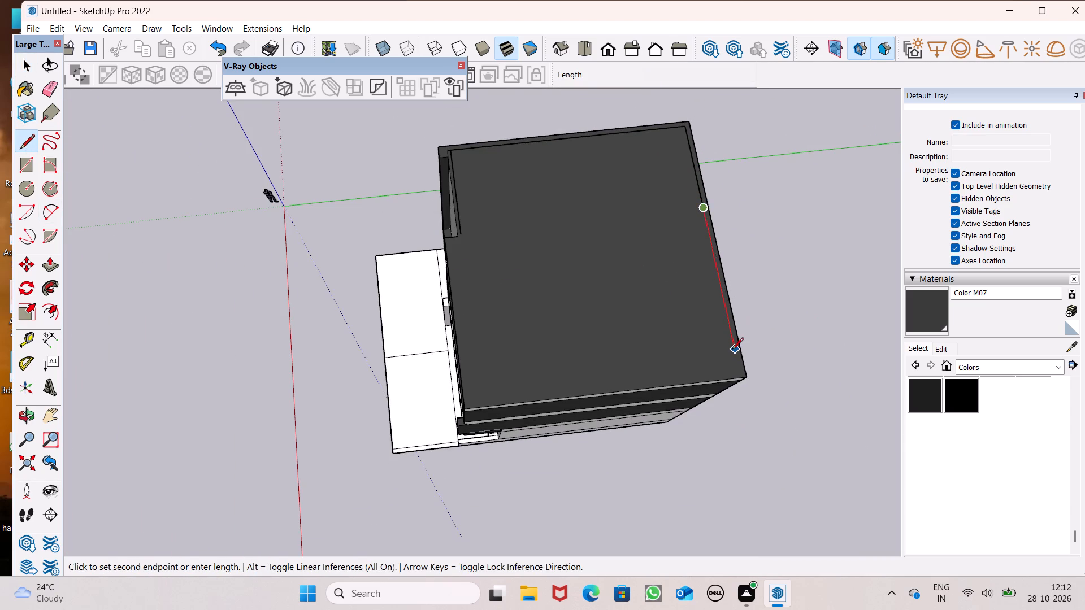
scroll(732, 350, up, 7)
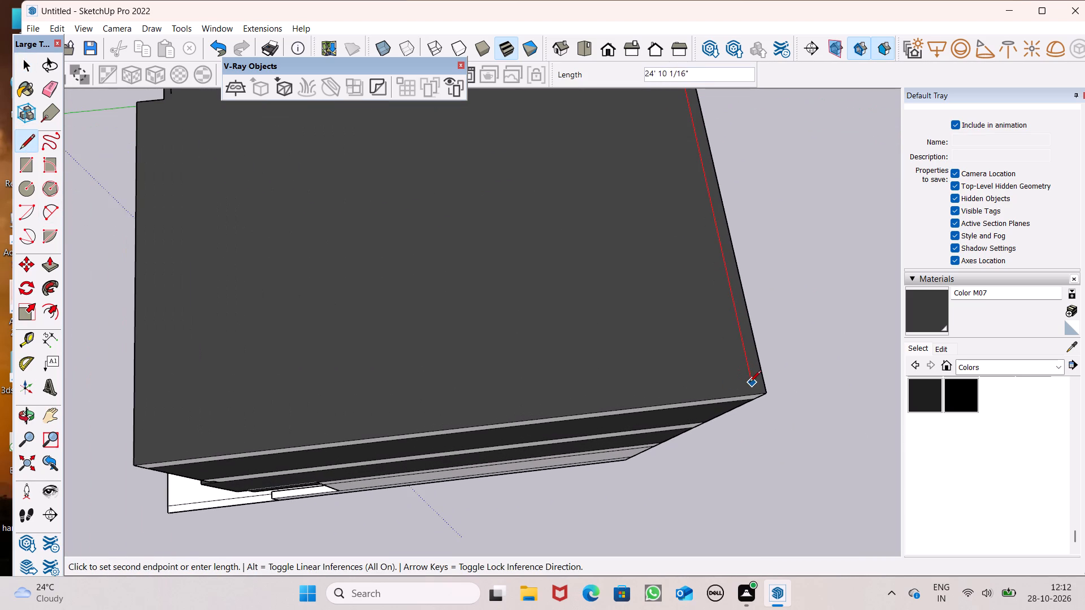
click(750, 383)
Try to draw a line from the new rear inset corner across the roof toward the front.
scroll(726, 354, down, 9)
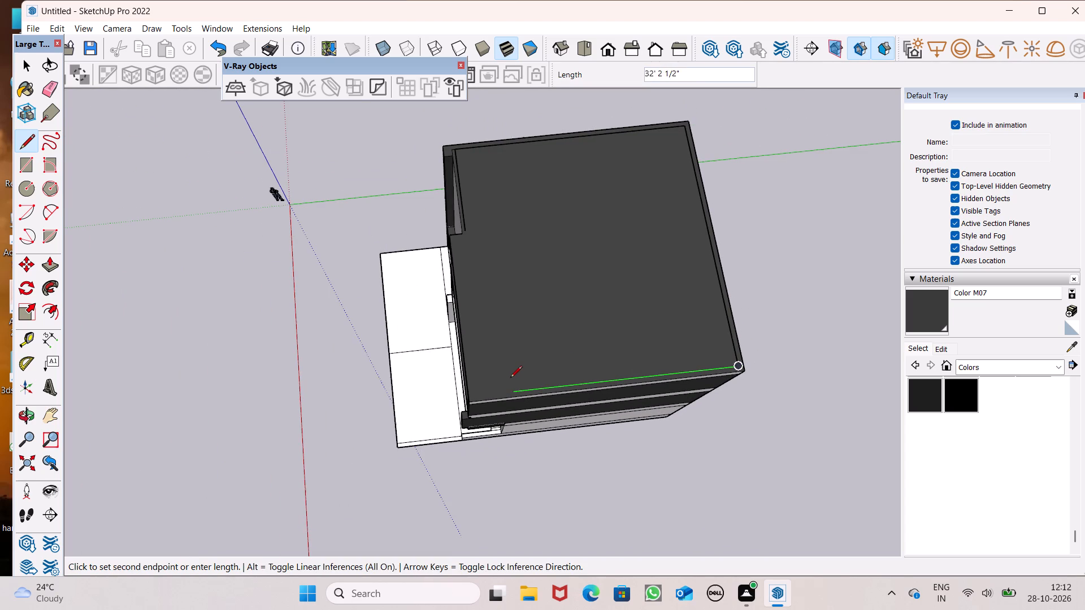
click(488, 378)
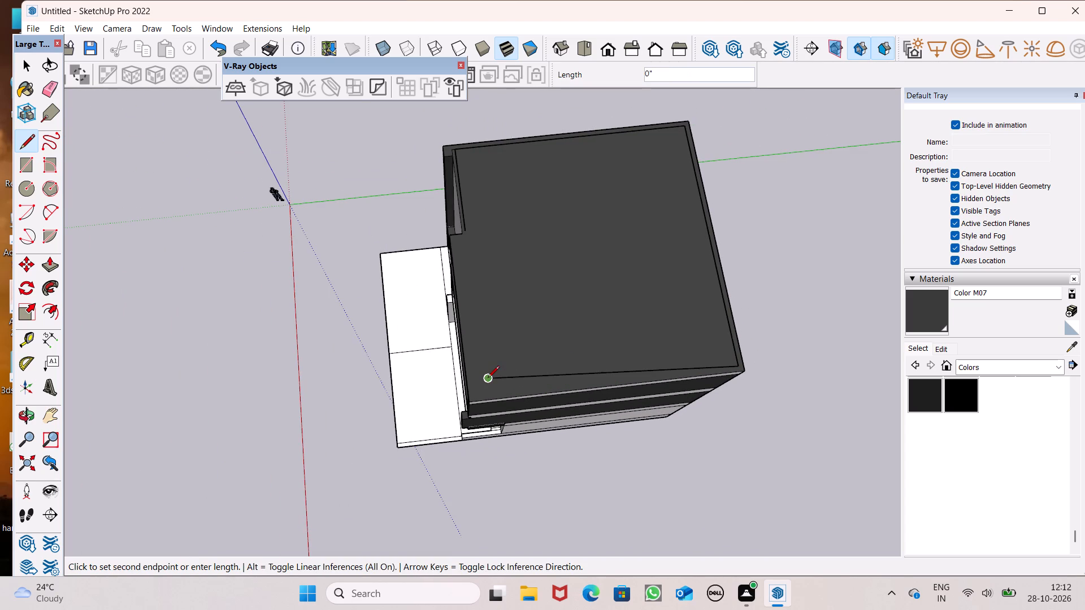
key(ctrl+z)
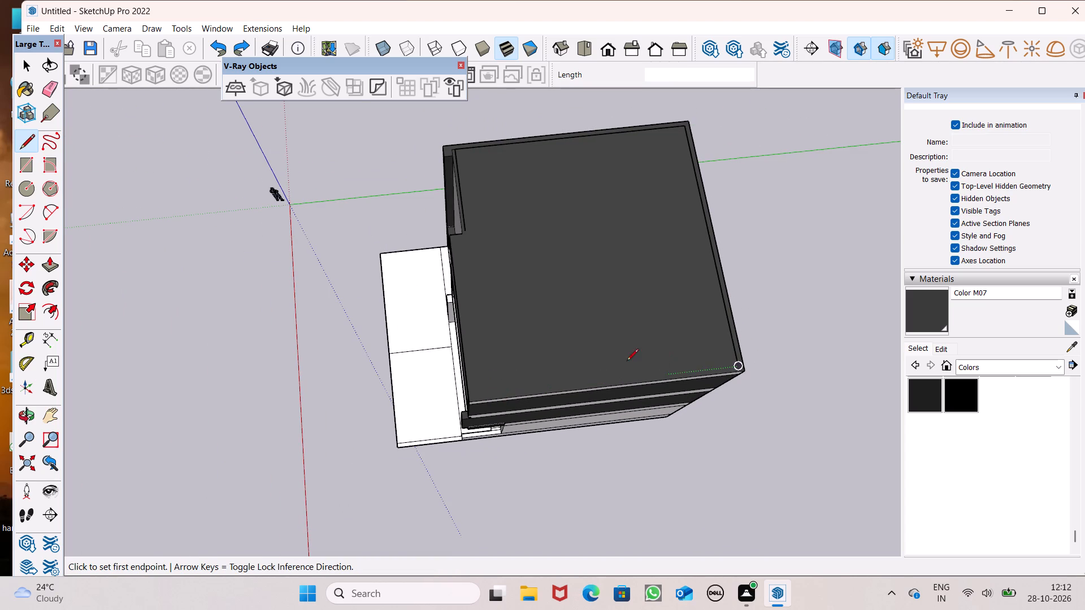
Draw a line about 34' long on the roof, parallel to the balcony-side edge, meeting the rear inset line's corner.
click(498, 390)
click(739, 364)
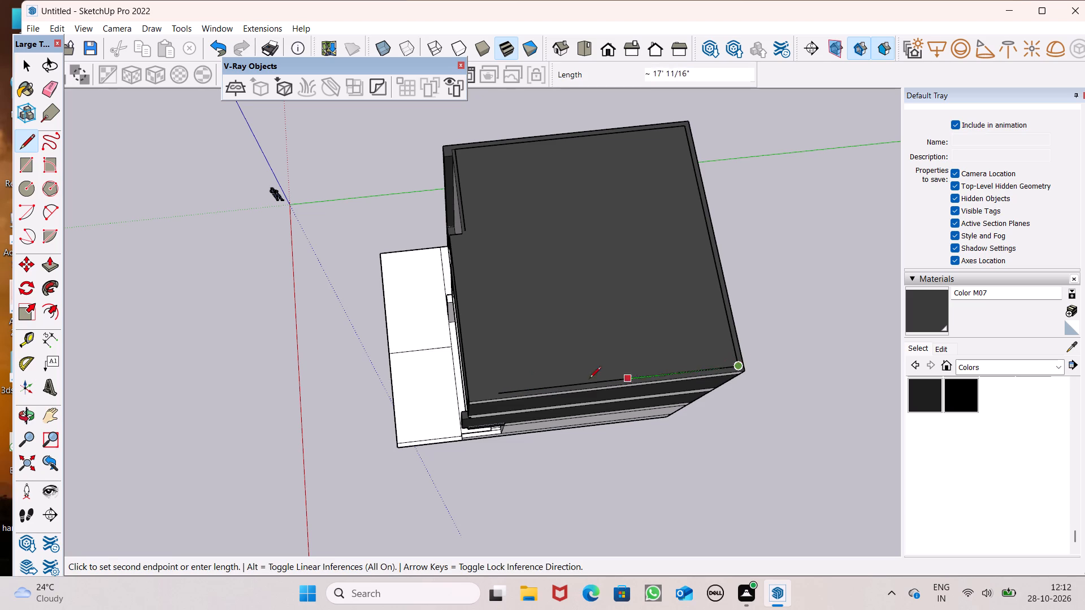
click(504, 387)
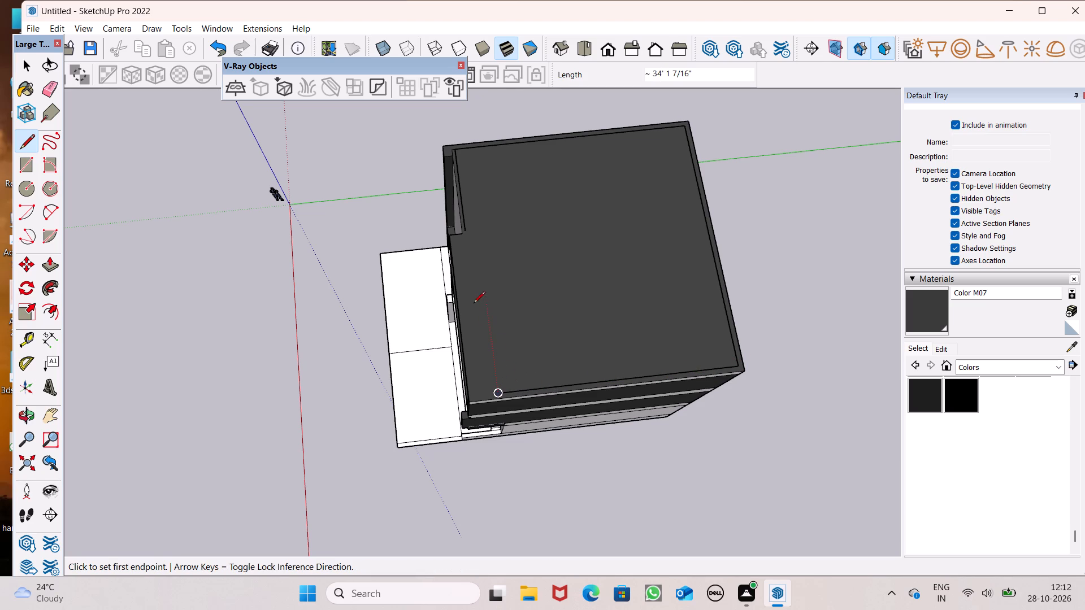
key(space)
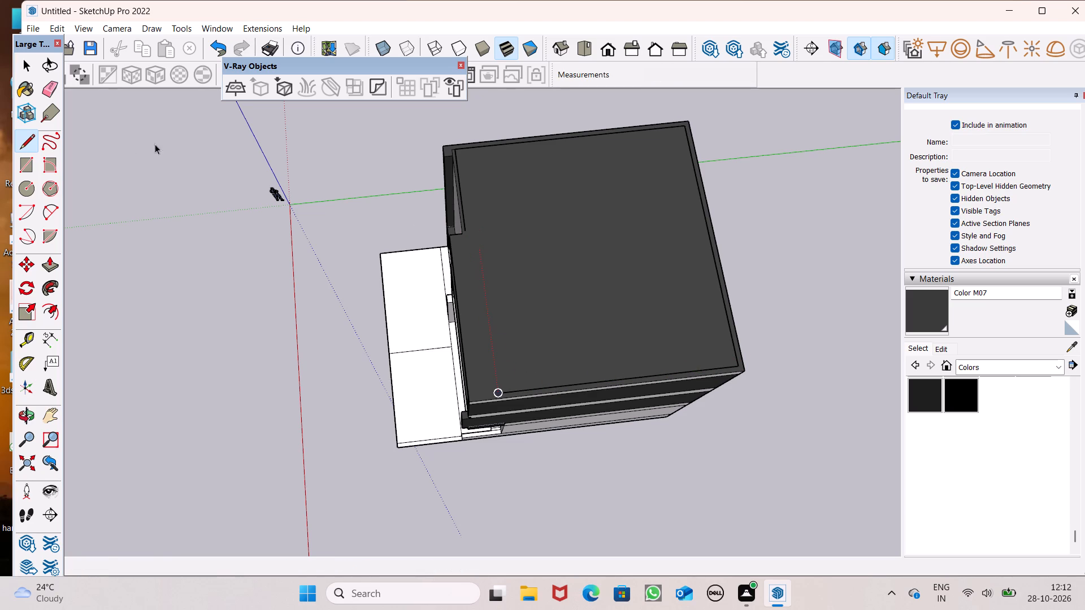
Draw a line about 25' long from the inset edge's end at the front notch, parallel to the front roof edge.
click(19, 143)
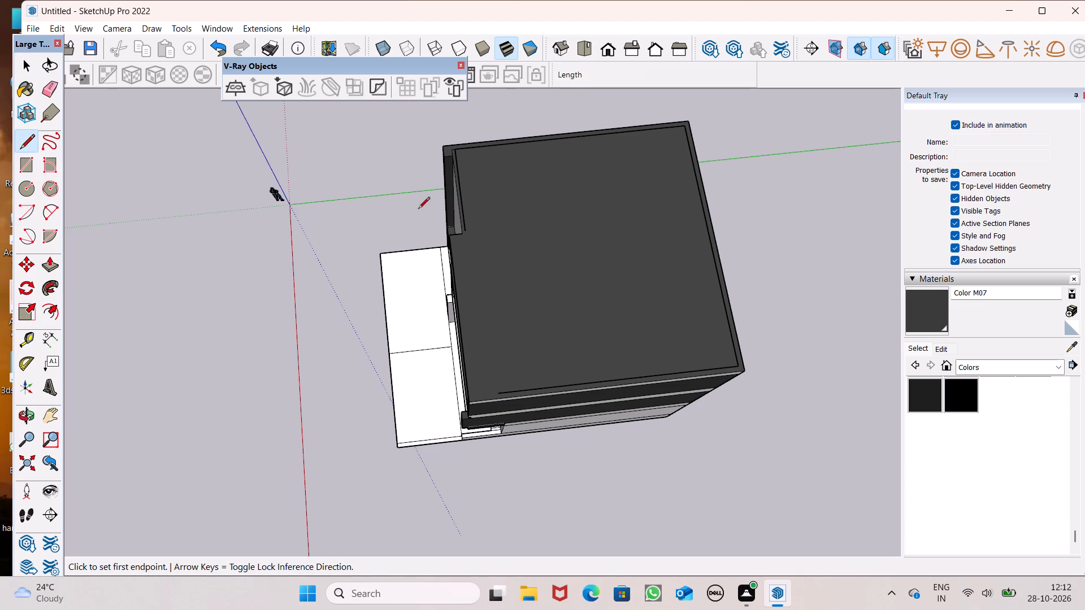
scroll(440, 229, up, 8)
click(476, 229)
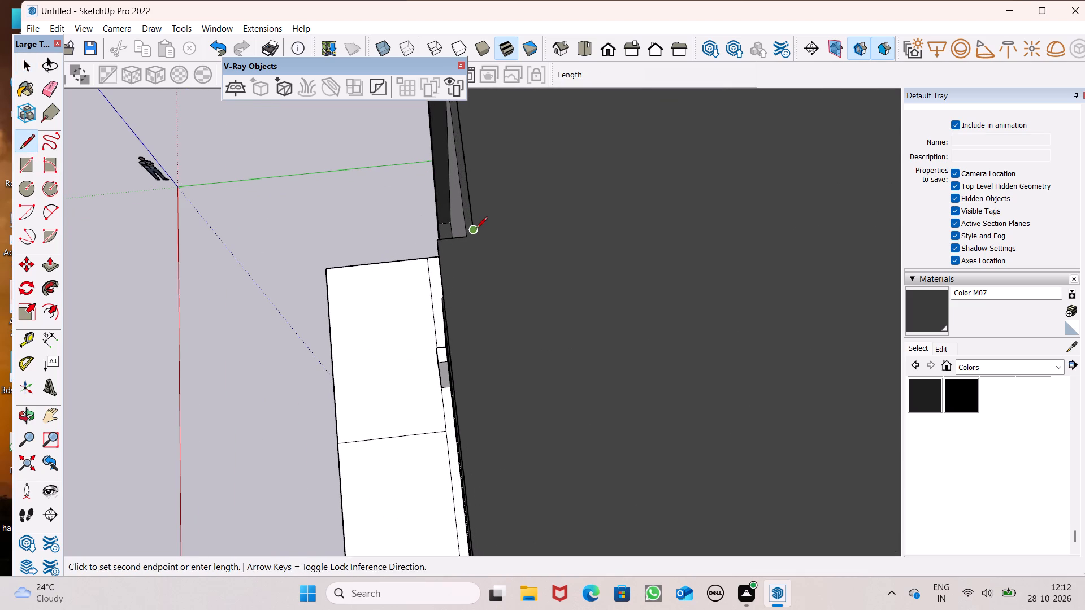
scroll(491, 212, down, 6)
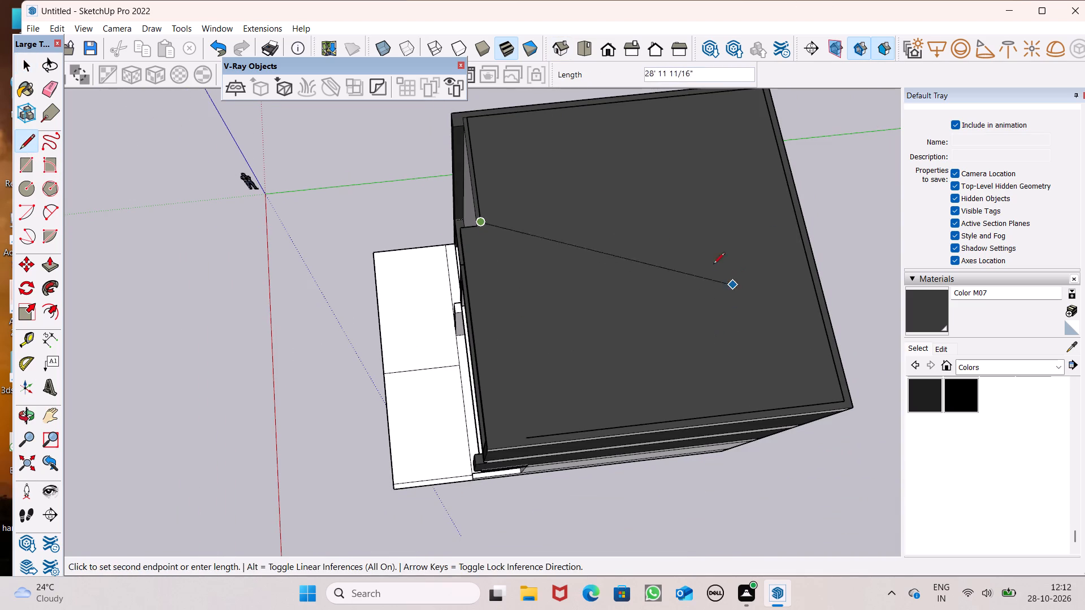
scroll(519, 487, up, 4)
scroll(519, 410, up, 7)
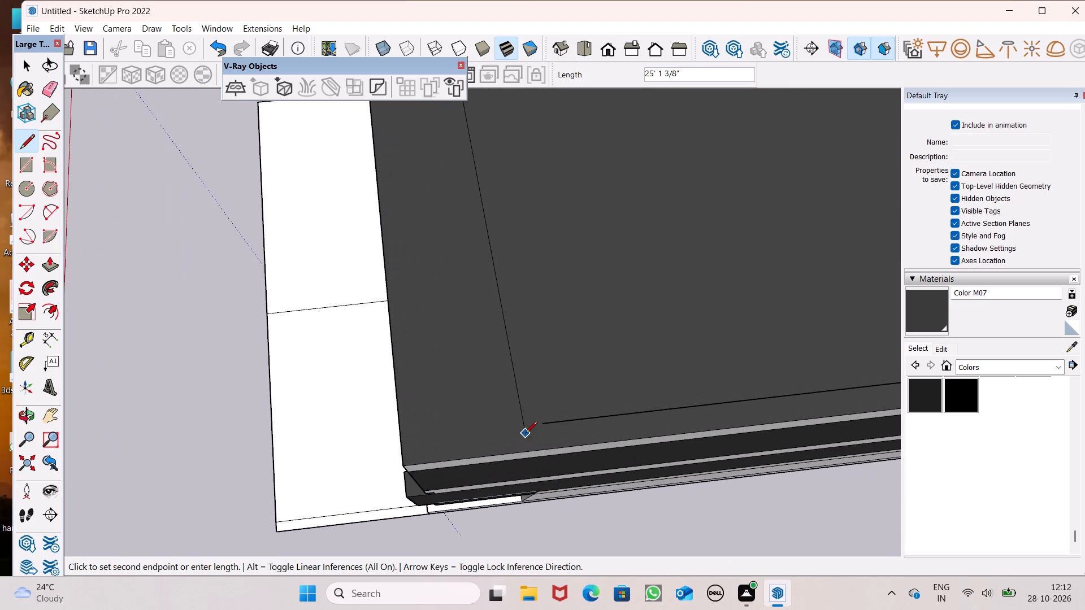
scroll(526, 434, up, 3)
scroll(526, 434, down, 12)
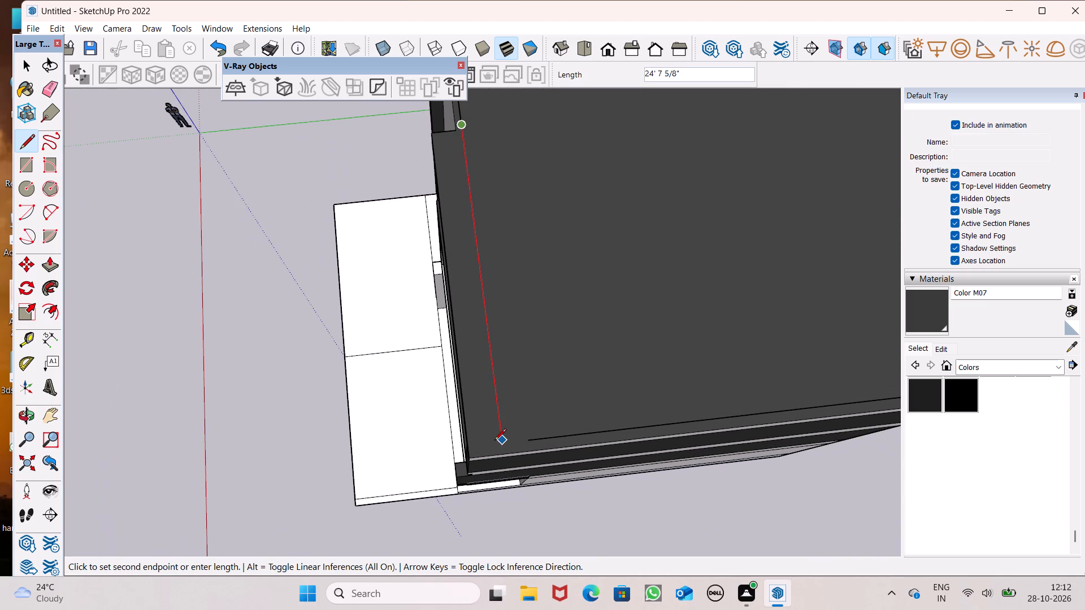
click(494, 440)
Extend the inset line and connect it to the other inset line to close the roof border's open front corner.
scroll(500, 450, up, 12)
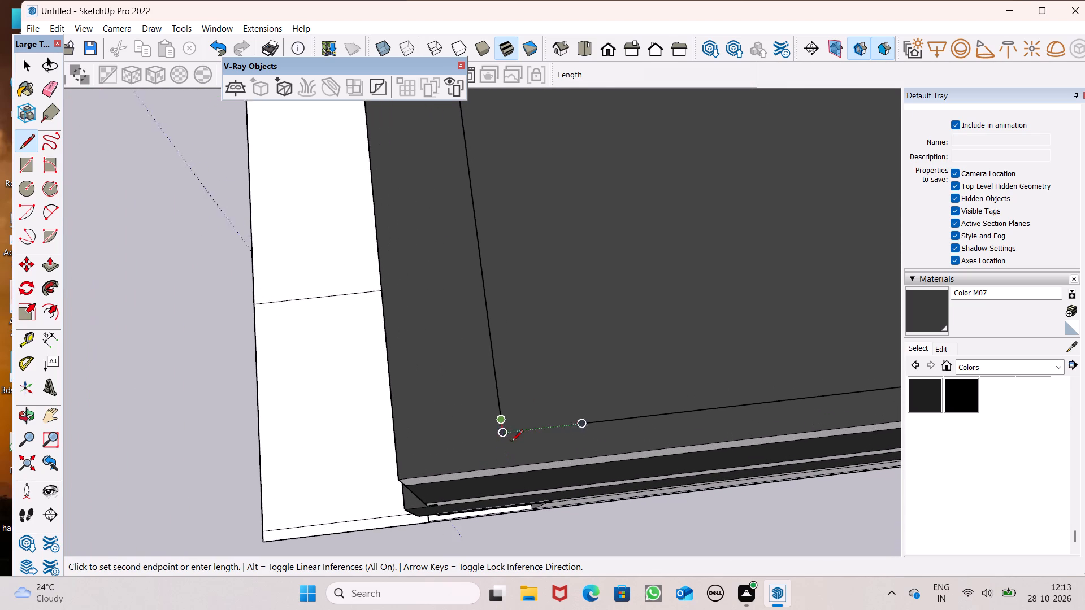
key(space)
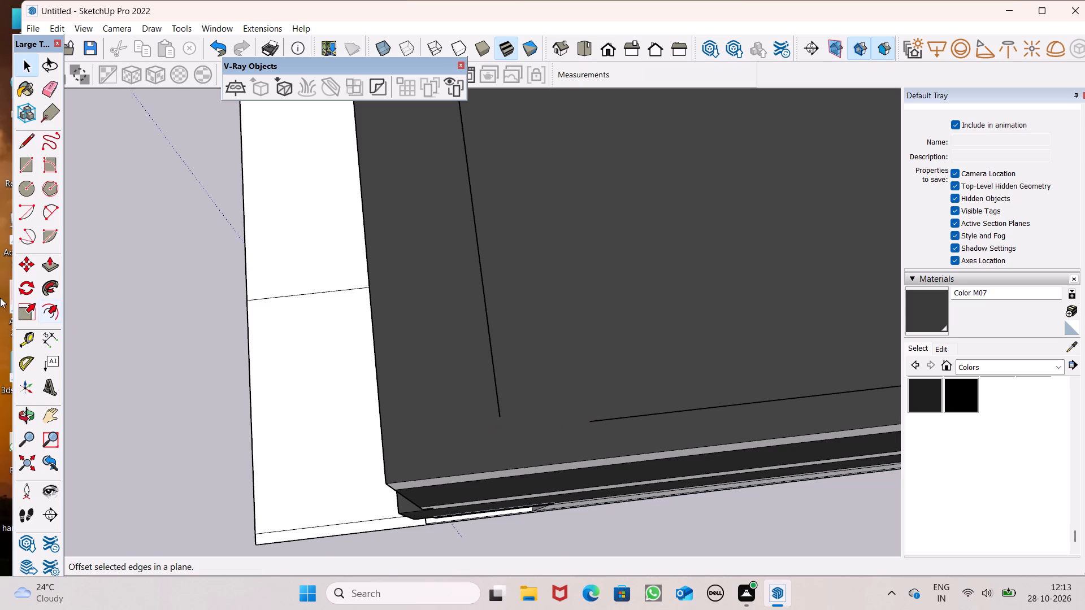
click(31, 141)
scroll(696, 446, up, 3)
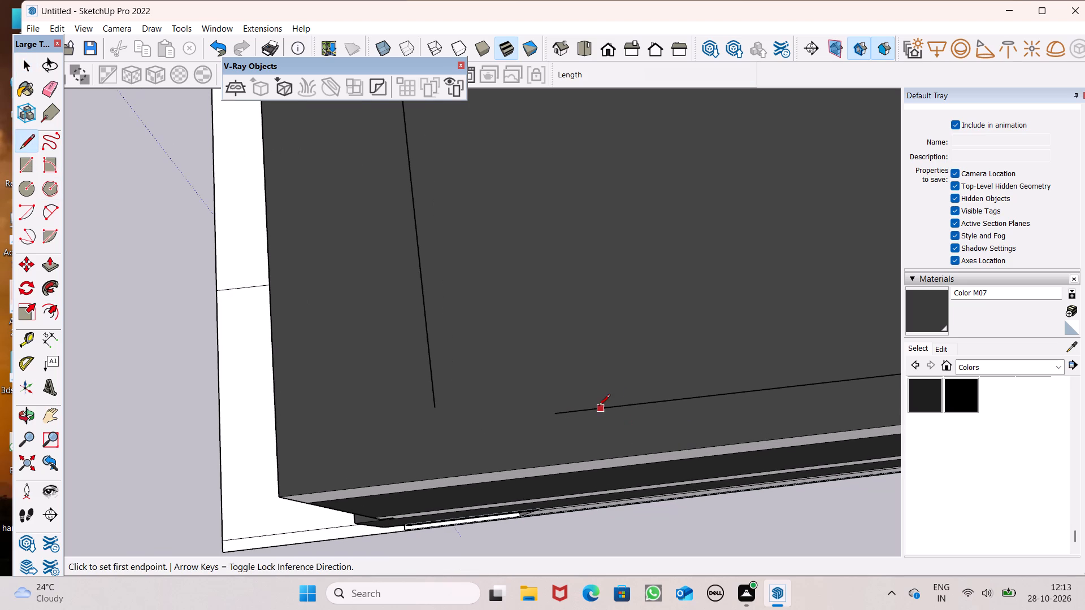
scroll(625, 390, down, 6)
scroll(514, 393, up, 4)
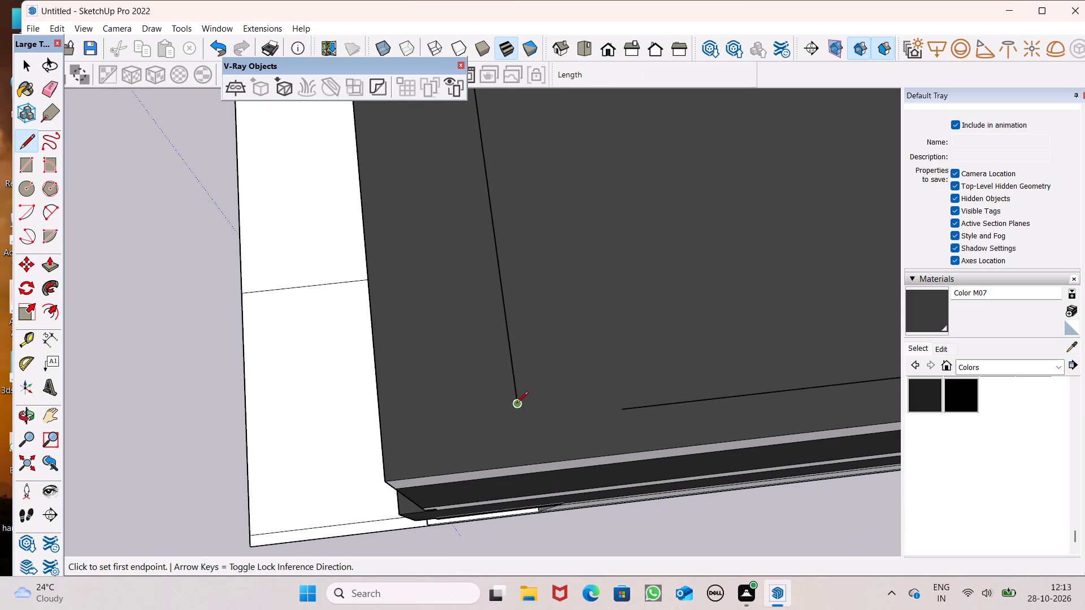
drag(517, 405, 518, 411)
click(526, 427)
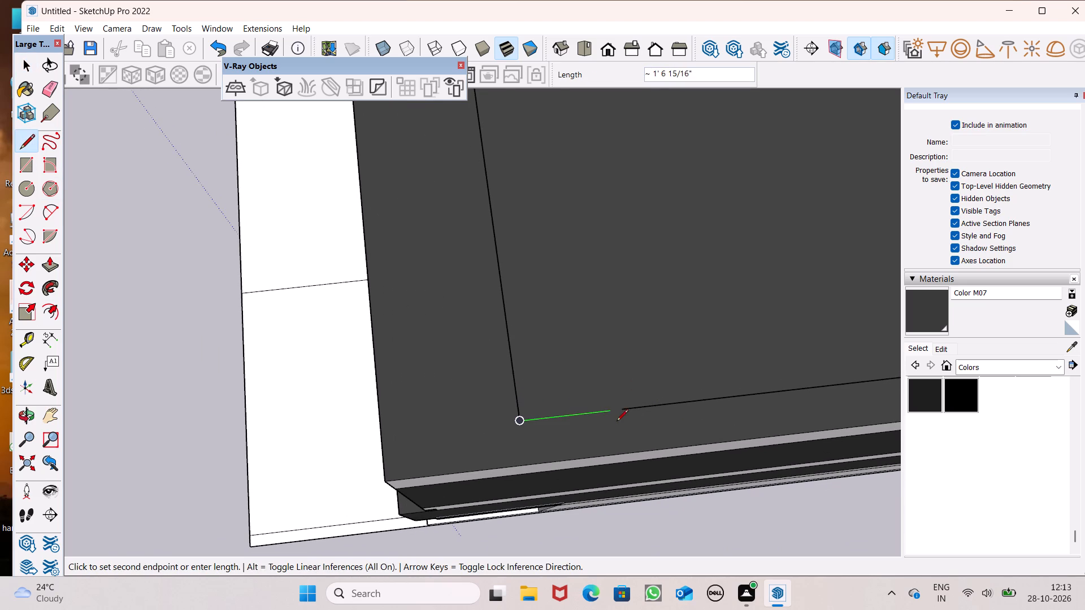
click(627, 419)
key(space)
Push/Pull the thin light face along the roof's front inset line by 1/16" to close the sliver beside the notch.
scroll(589, 419, down, 8)
scroll(597, 499, down, 9)
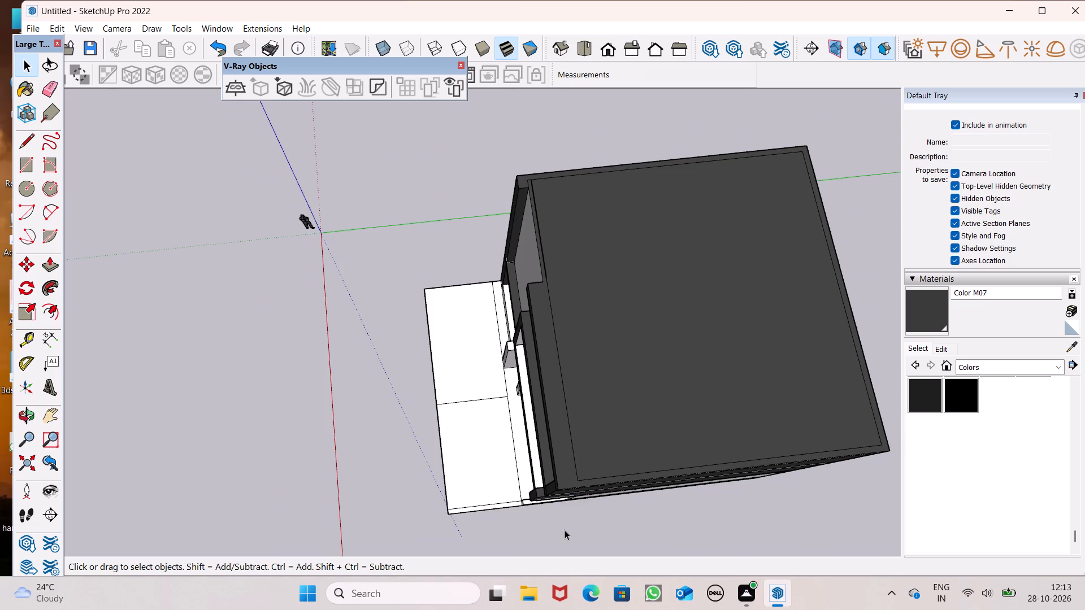
scroll(493, 554, down, 4)
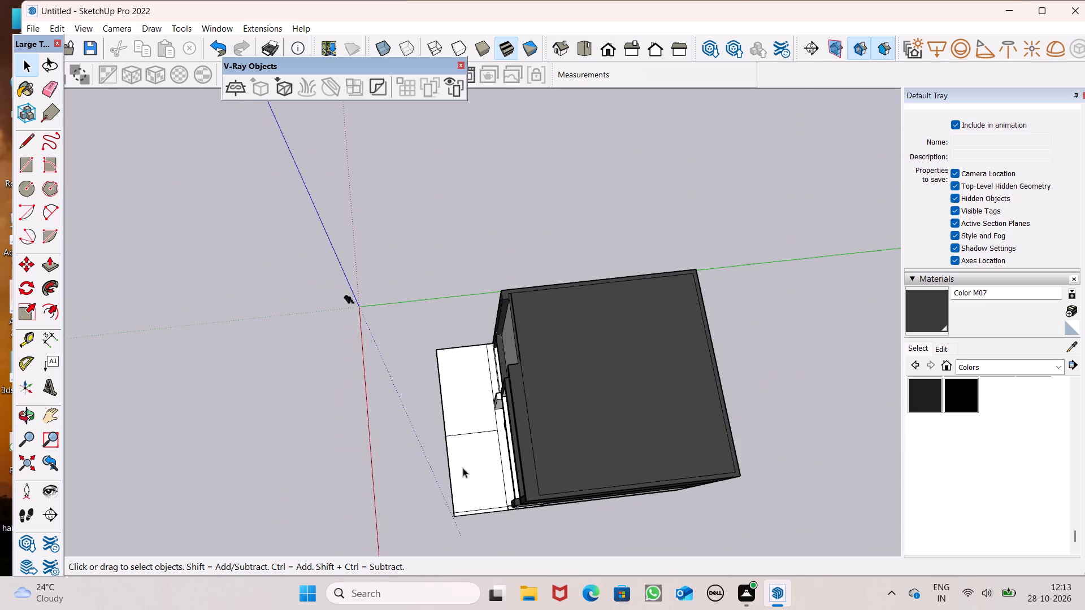
middle_drag(466, 450, 565, 294)
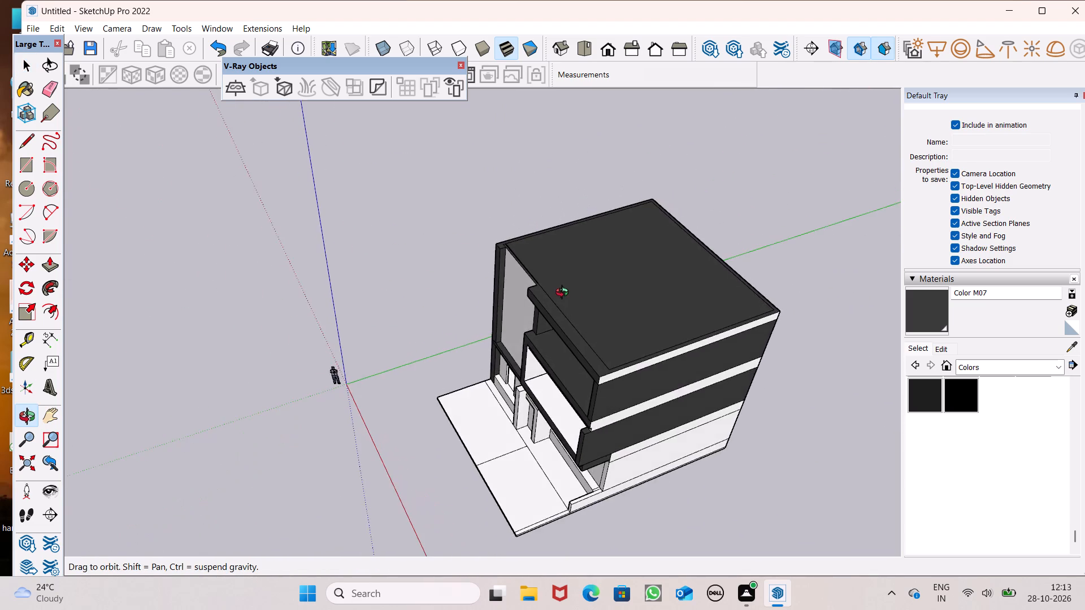
middle_drag(565, 294, 403, 435)
scroll(442, 359, up, 8)
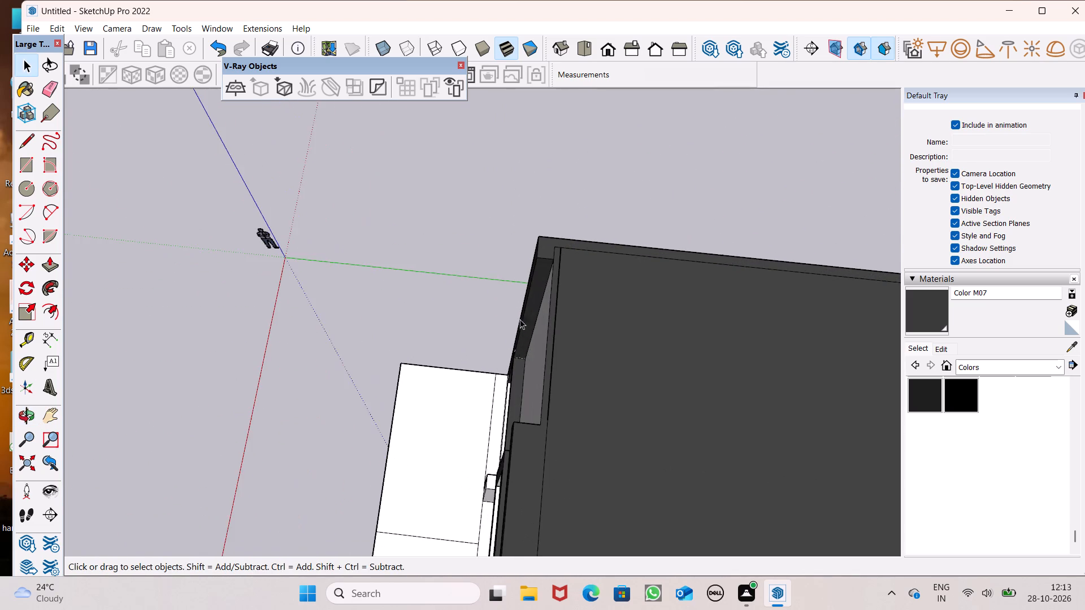
scroll(546, 355, up, 5)
scroll(561, 476, up, 8)
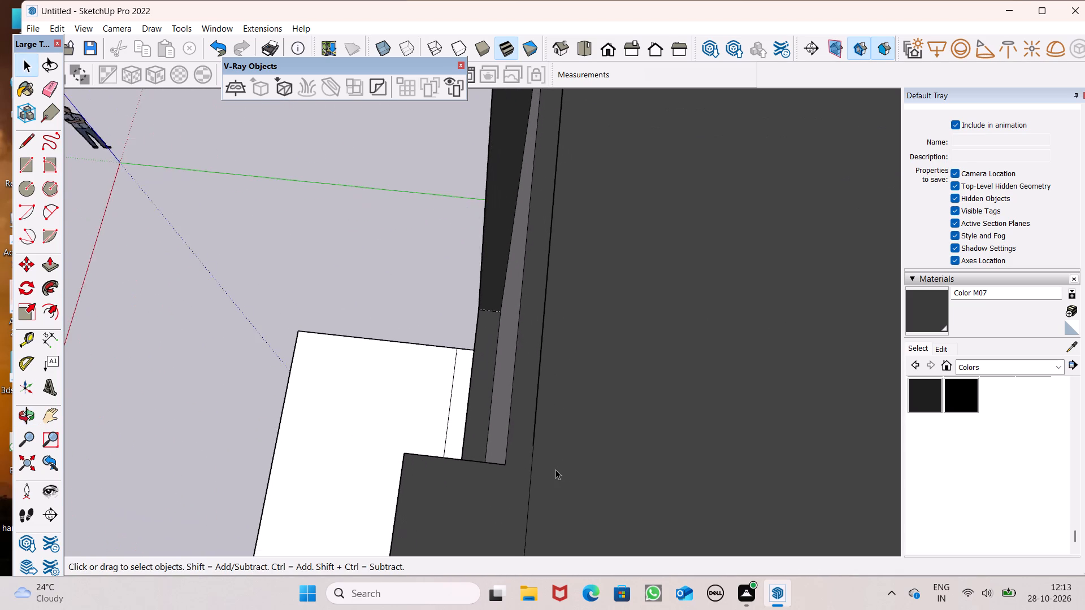
scroll(555, 469, up, 9)
middle_drag(536, 462, 412, 238)
scroll(439, 285, up, 6)
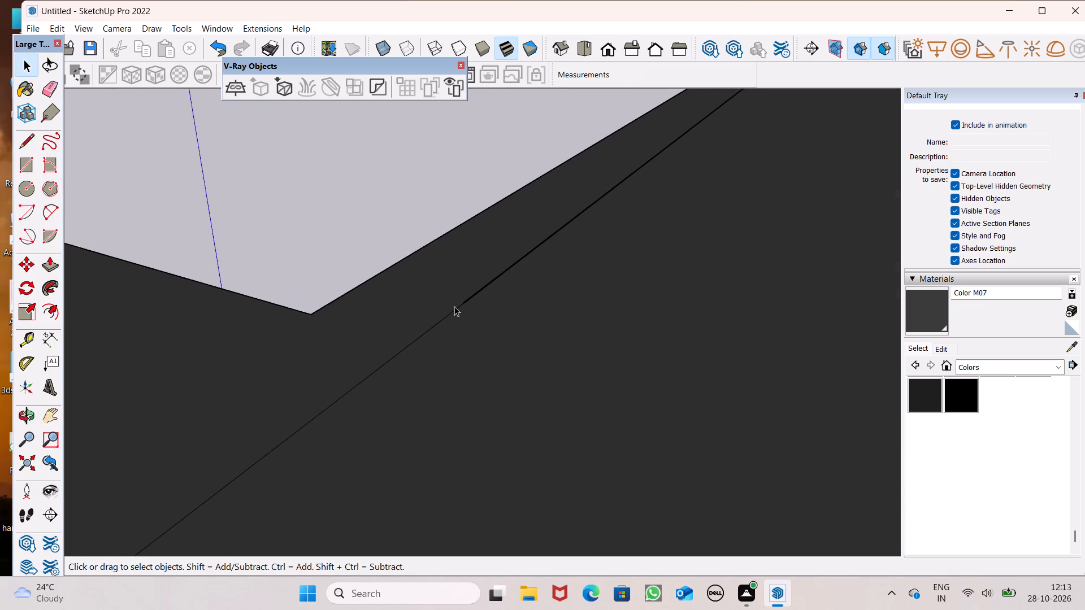
scroll(454, 306, up, 18)
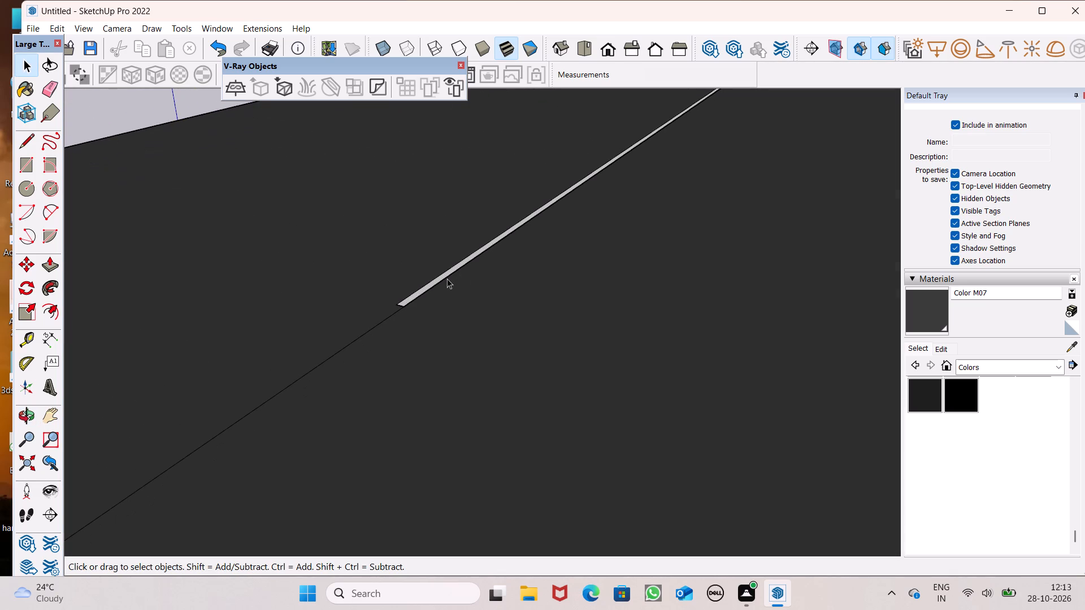
scroll(459, 268, up, 7)
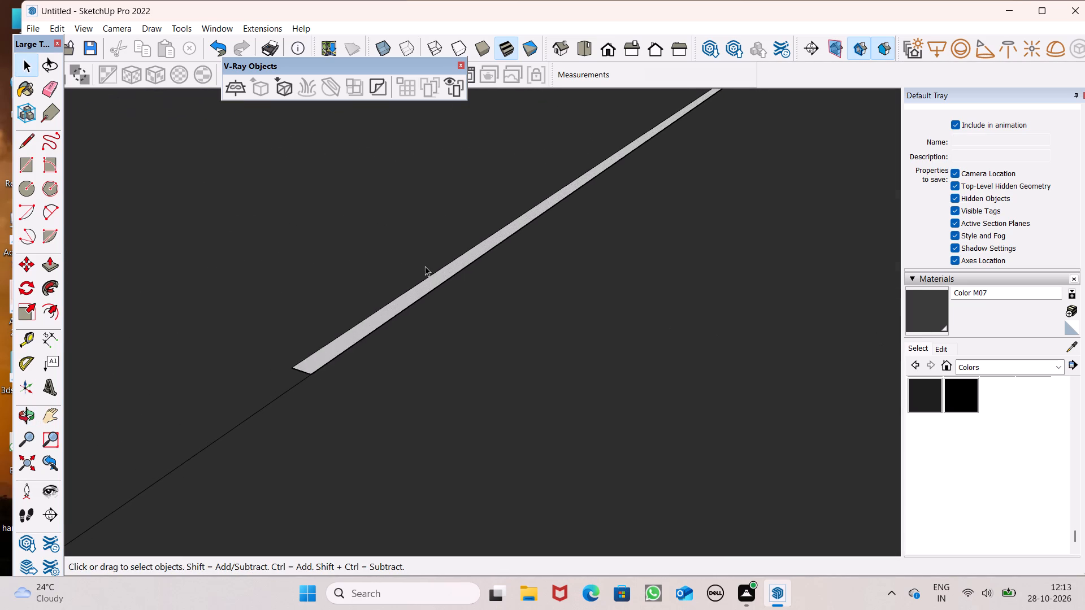
scroll(425, 266, up, 9)
middle_drag(527, 308, 728, 282)
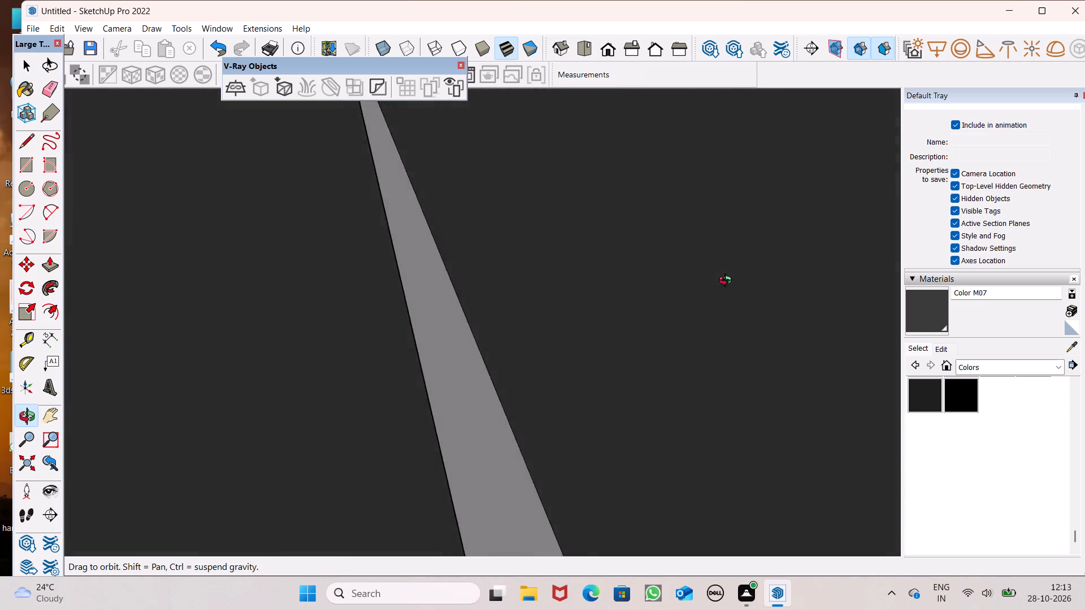
middle_drag(728, 282, 693, 199)
scroll(614, 270, down, 2)
middle_drag(605, 302, 560, 370)
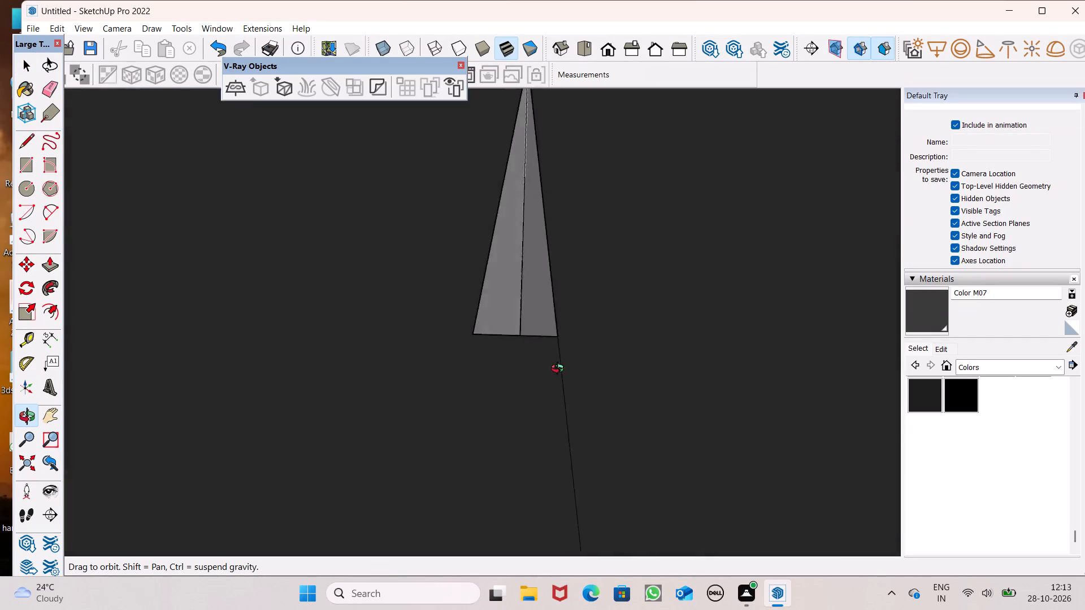
middle_drag(560, 370, 541, 337)
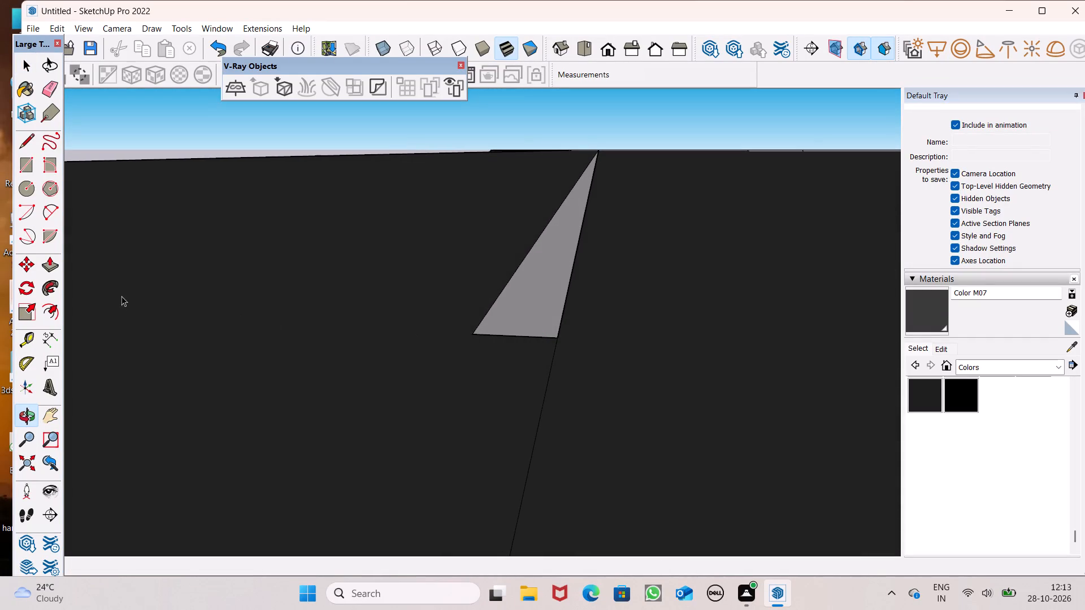
click(48, 259)
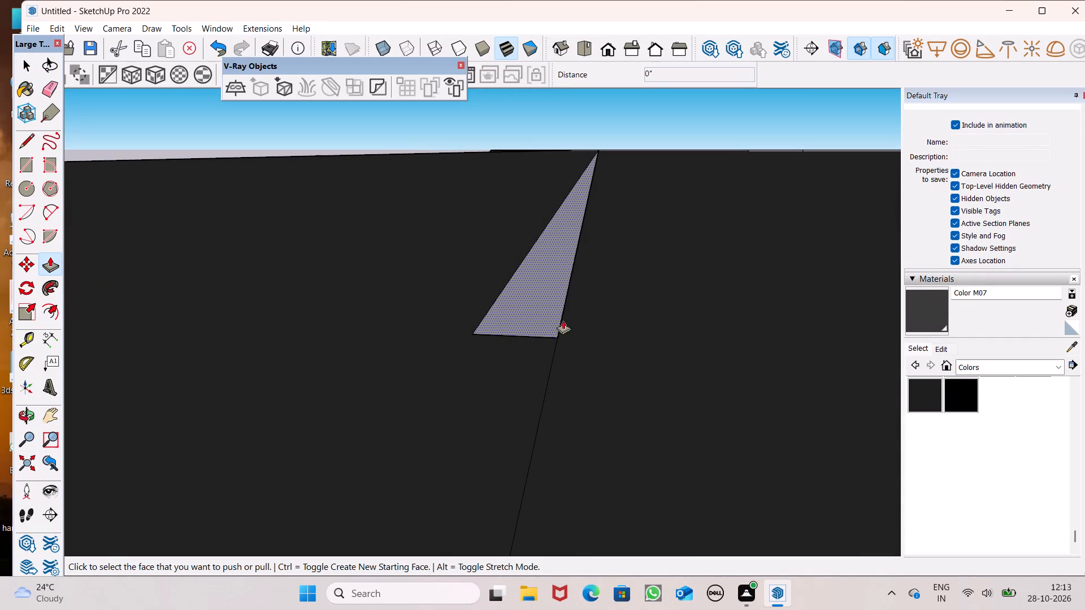
drag(508, 303, 542, 310)
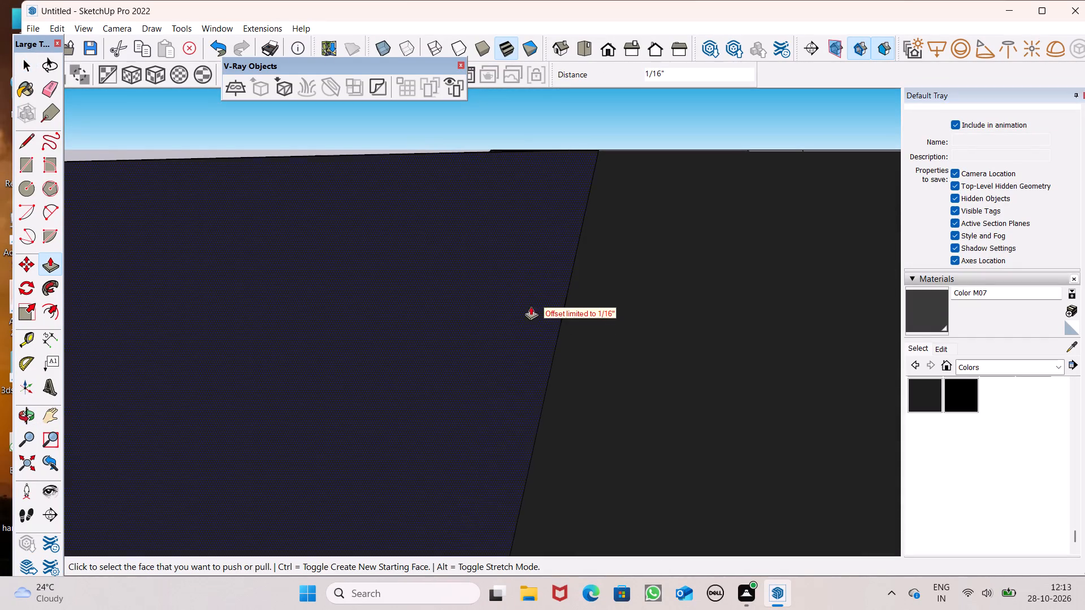
scroll(521, 259, down, 7)
key(space)
key(space)
Erase the short edge joining the inset border's corner to the front roof edge above the tall side column.
scroll(559, 221, down, 18)
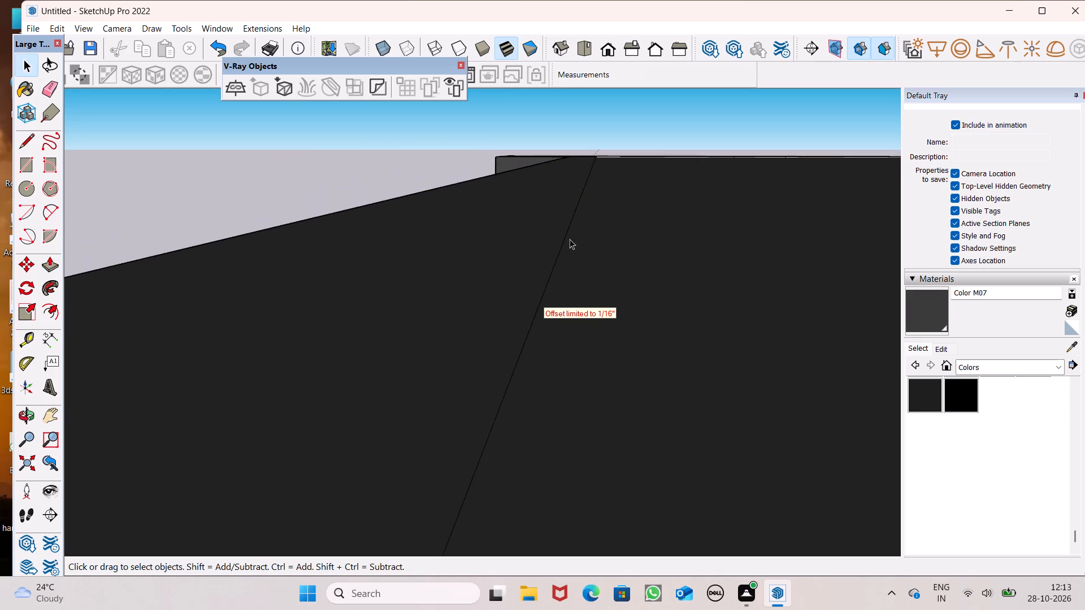
scroll(570, 239, down, 20)
scroll(570, 239, down, 1)
middle_drag(578, 295, 622, 452)
scroll(600, 428, down, 4)
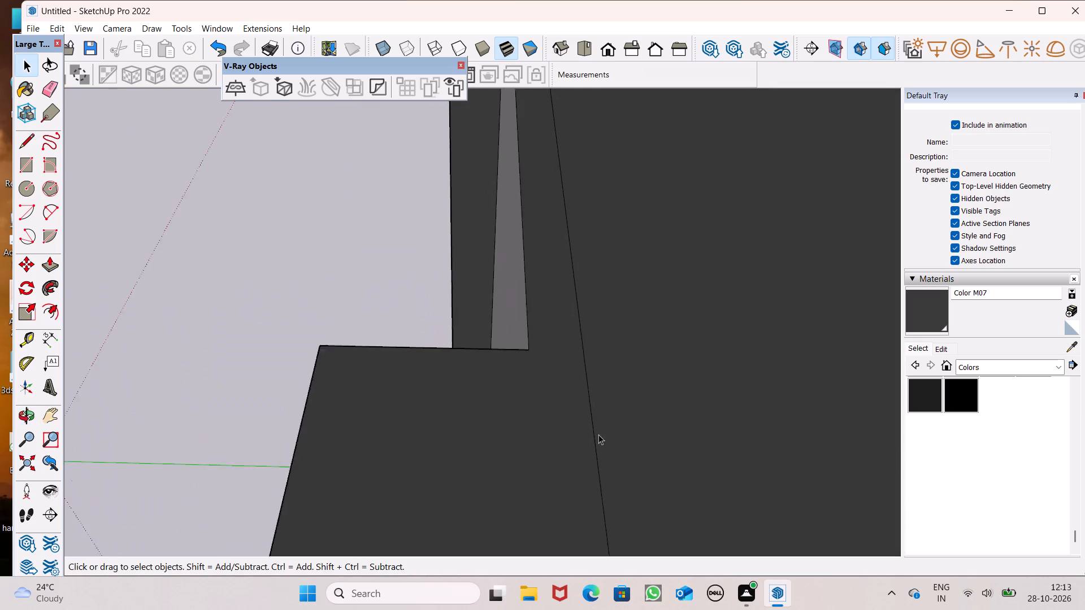
scroll(598, 434, down, 9)
middle_drag(610, 448, 558, 503)
scroll(548, 485, down, 5)
middle_drag(559, 498, 588, 456)
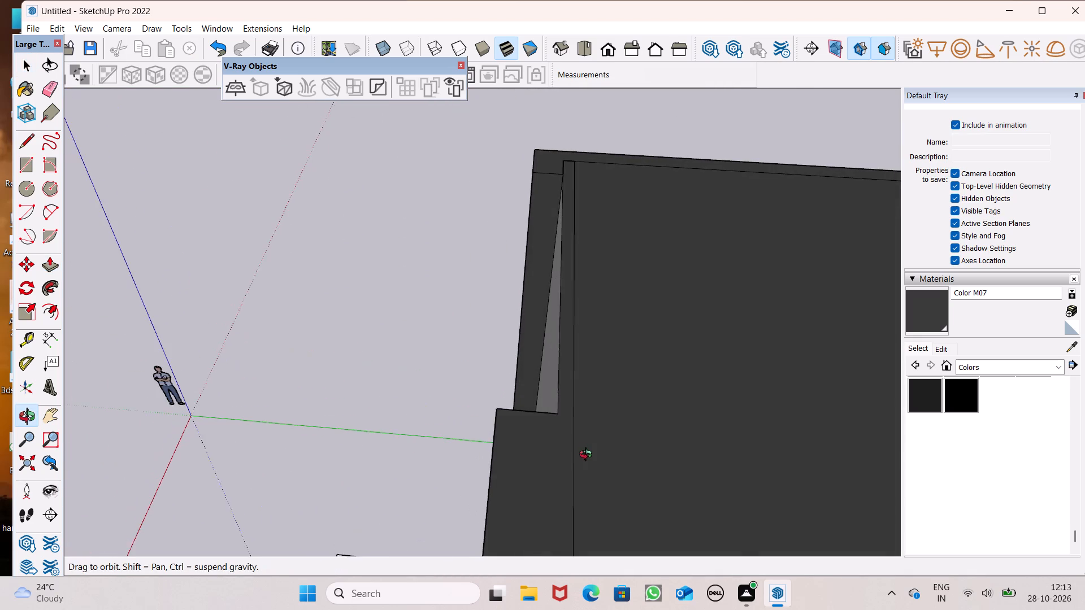
middle_drag(588, 456, 589, 458)
scroll(582, 352, down, 19)
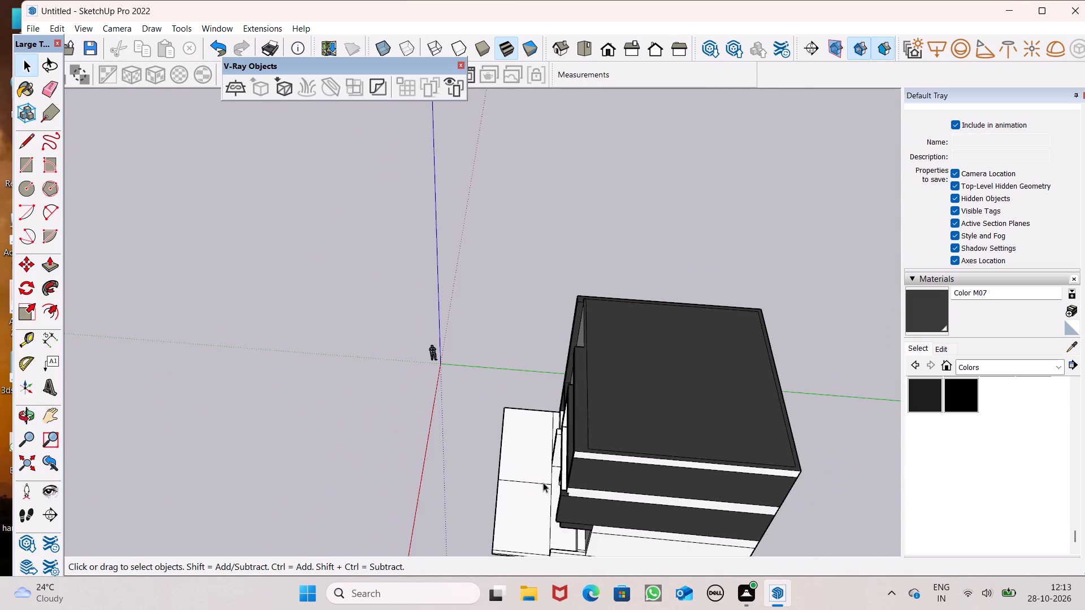
middle_drag(539, 491, 880, 416)
scroll(729, 206, up, 7)
scroll(602, 217, down, 6)
middle_drag(566, 285, 683, 327)
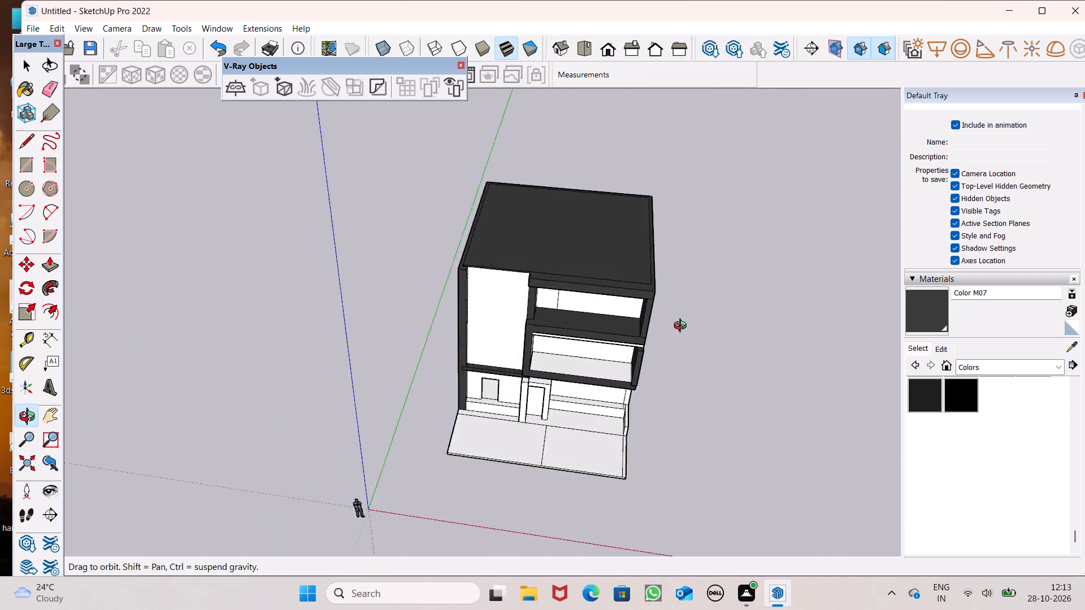
middle_drag(683, 327, 706, 363)
scroll(446, 258, up, 9)
scroll(565, 318, up, 7)
scroll(603, 302, down, 2)
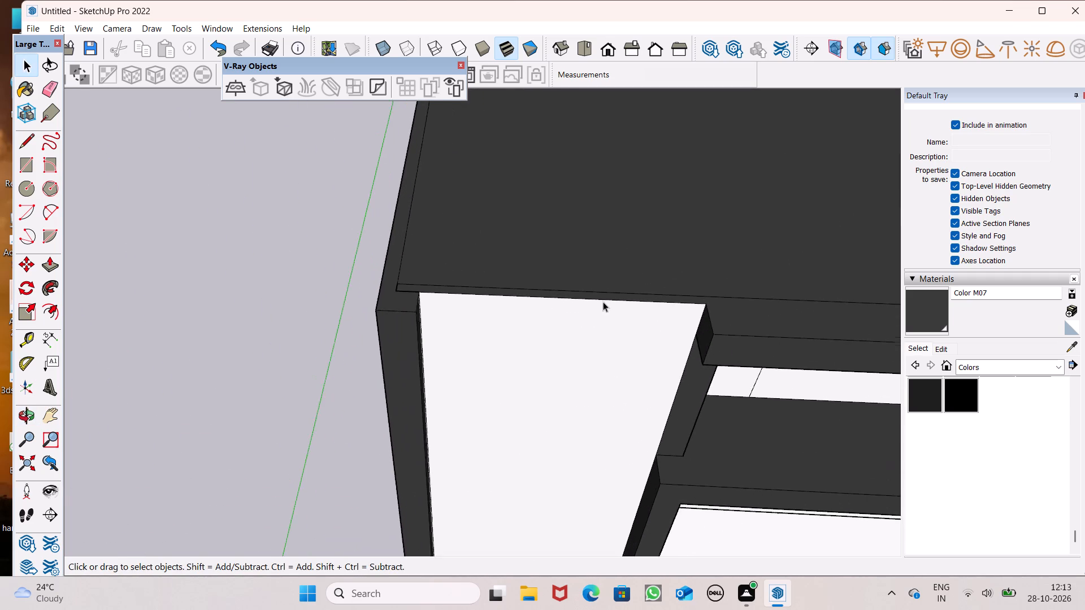
scroll(603, 302, down, 1)
middle_drag(600, 309, 594, 378)
scroll(483, 361, up, 8)
scroll(439, 349, up, 6)
scroll(571, 296, down, 6)
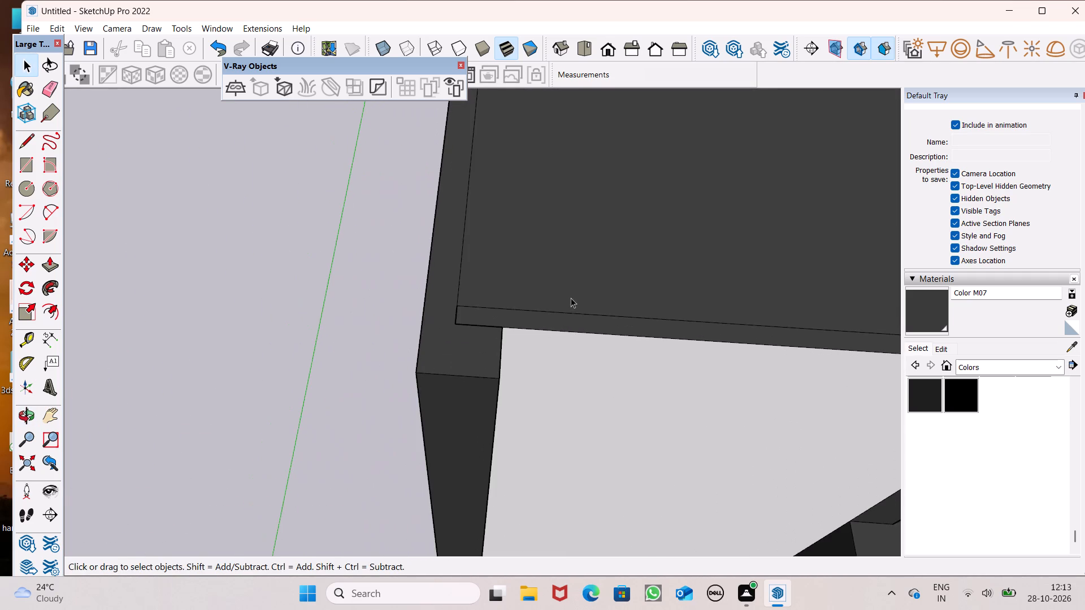
scroll(566, 298, down, 1)
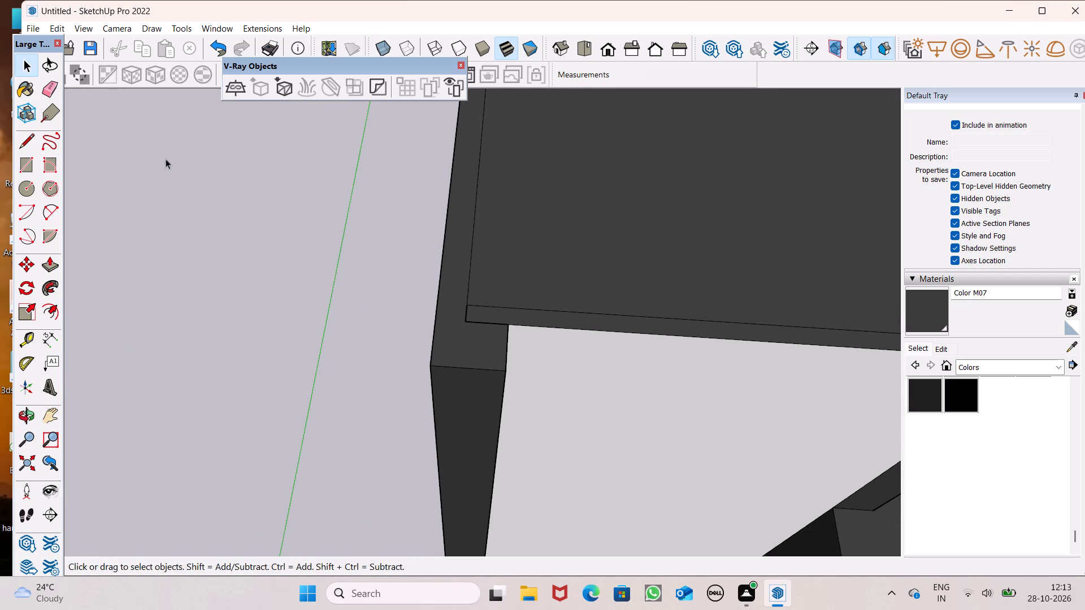
click(44, 90)
scroll(451, 341, up, 4)
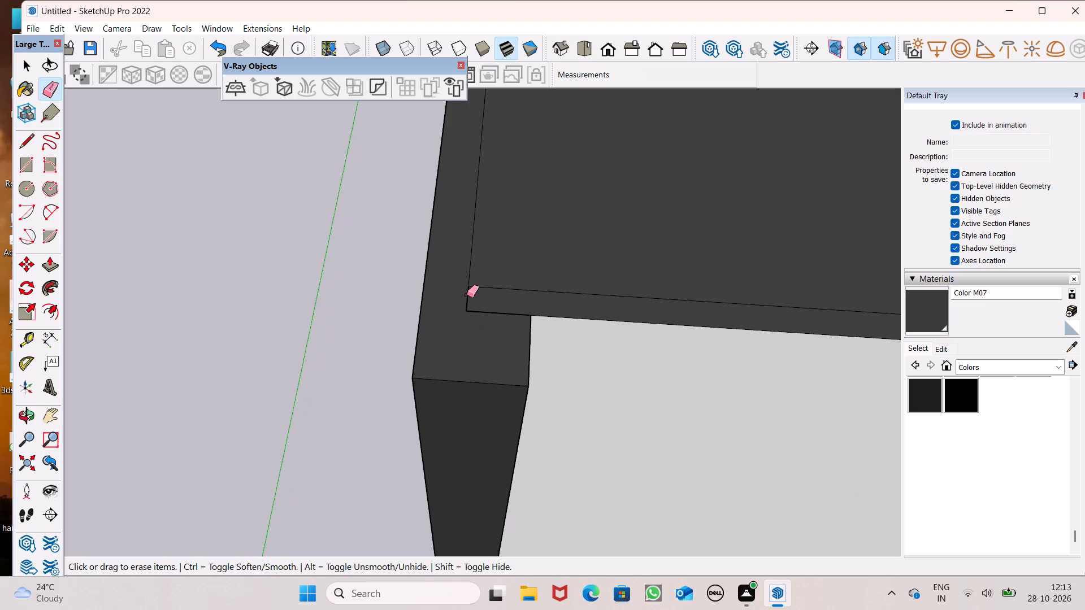
drag(467, 295, 473, 292)
Draw a short line from the end of the front roof edge across the border to the outer side edge above the tall column.
click(25, 143)
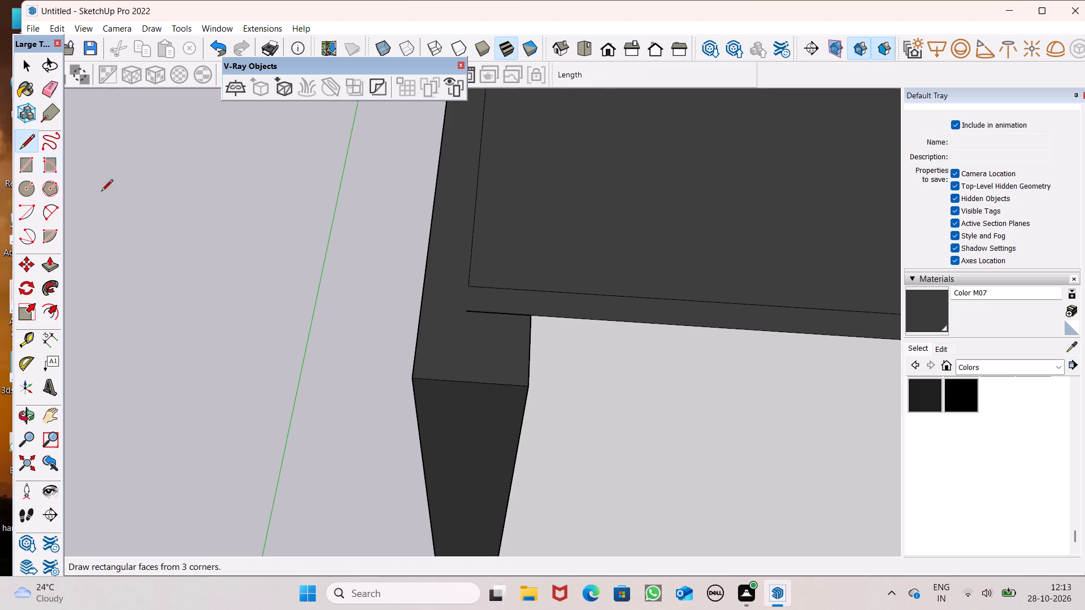
scroll(389, 264, up, 4)
scroll(614, 397, down, 3)
scroll(563, 329, down, 9)
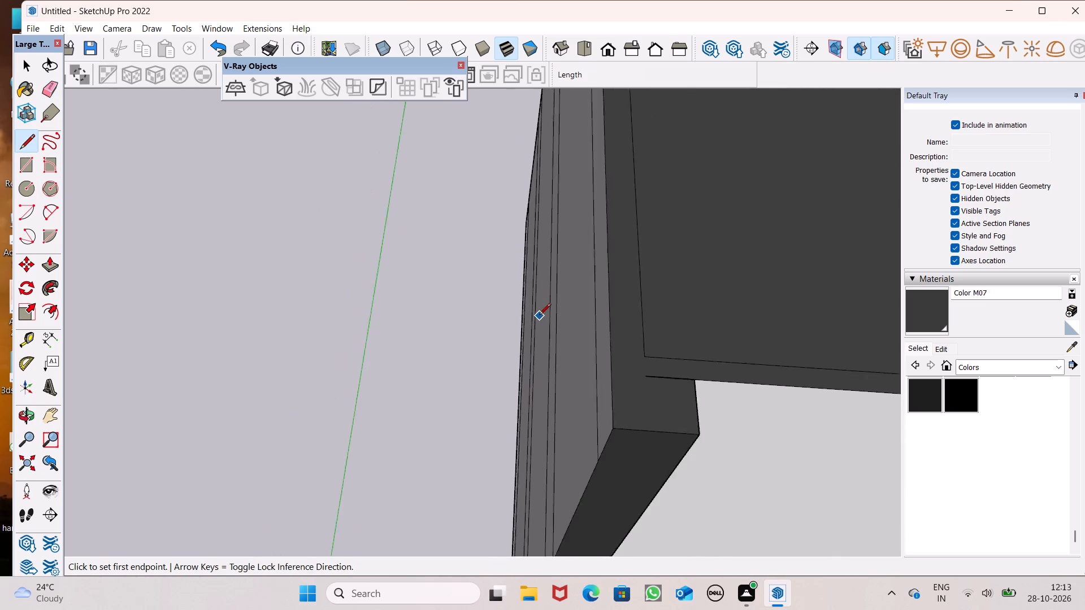
scroll(539, 316, down, 11)
scroll(550, 325, up, 14)
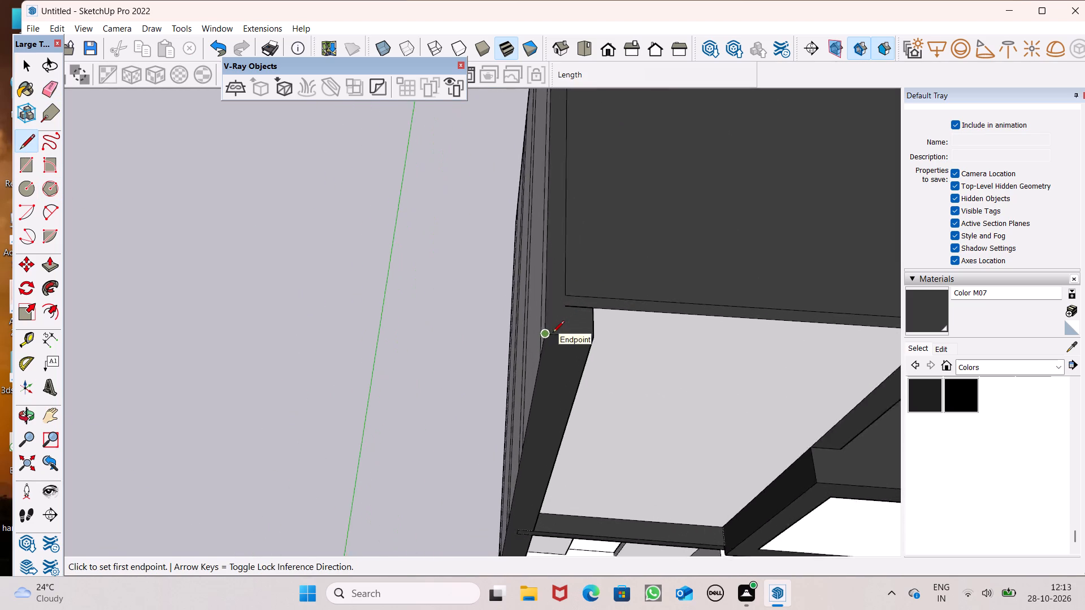
scroll(570, 319, up, 7)
click(567, 287)
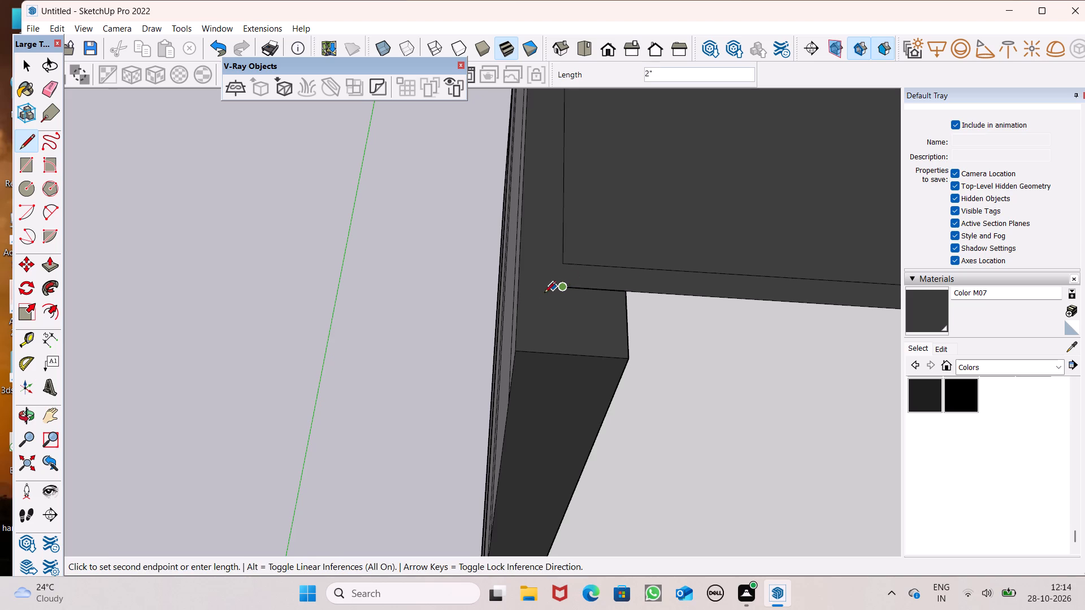
scroll(536, 297, up, 5)
click(506, 280)
scroll(414, 282, down, 7)
key(space)
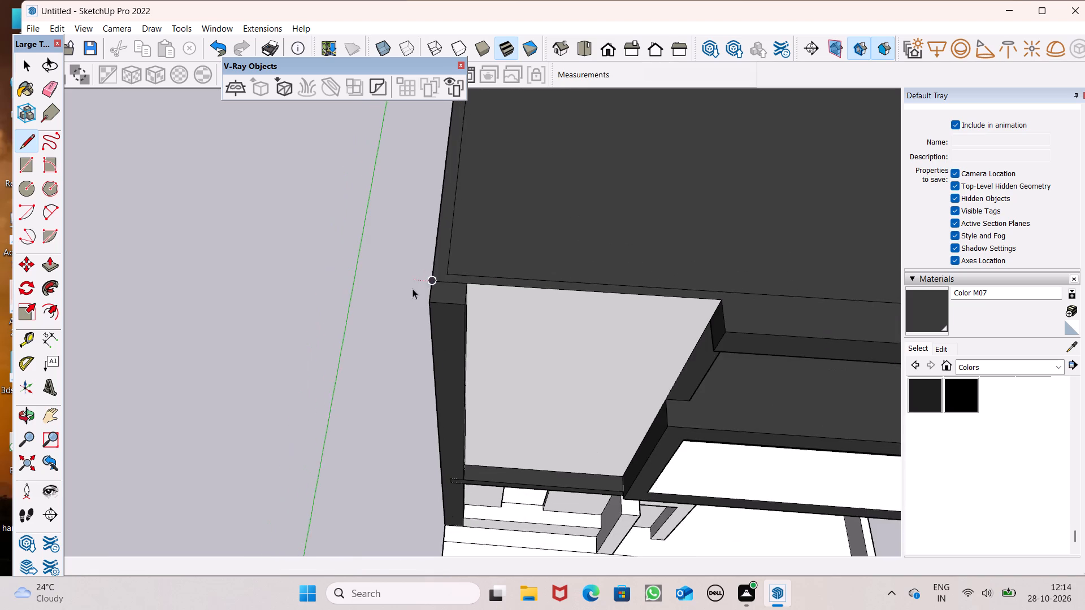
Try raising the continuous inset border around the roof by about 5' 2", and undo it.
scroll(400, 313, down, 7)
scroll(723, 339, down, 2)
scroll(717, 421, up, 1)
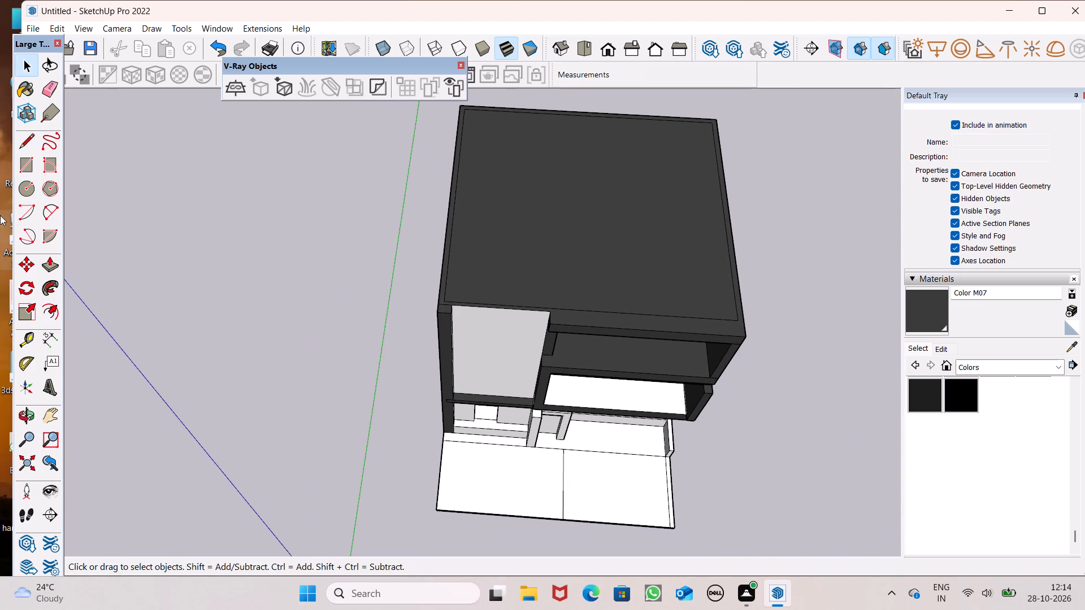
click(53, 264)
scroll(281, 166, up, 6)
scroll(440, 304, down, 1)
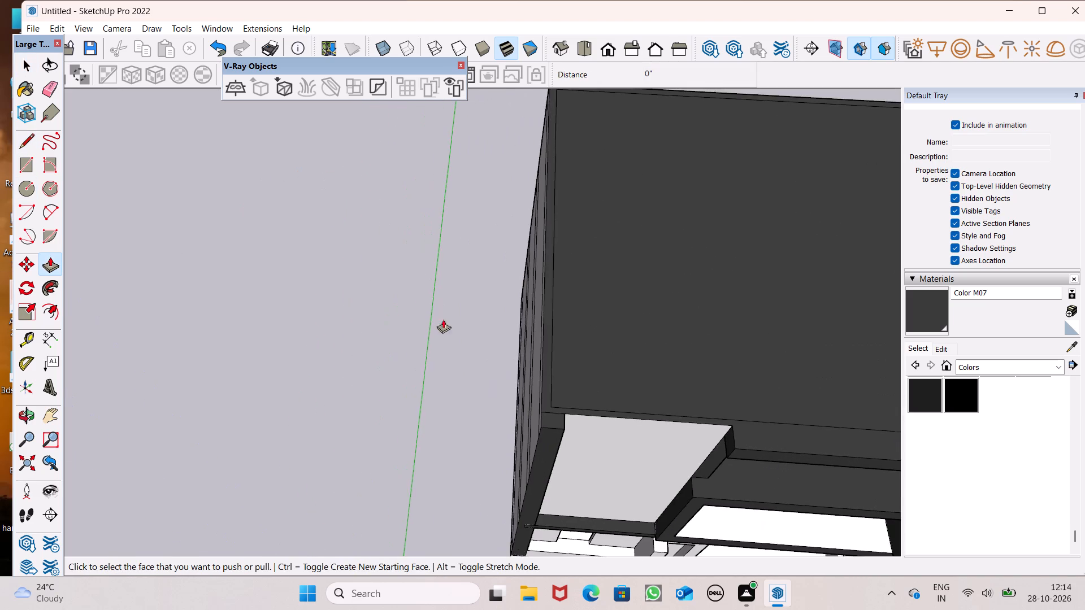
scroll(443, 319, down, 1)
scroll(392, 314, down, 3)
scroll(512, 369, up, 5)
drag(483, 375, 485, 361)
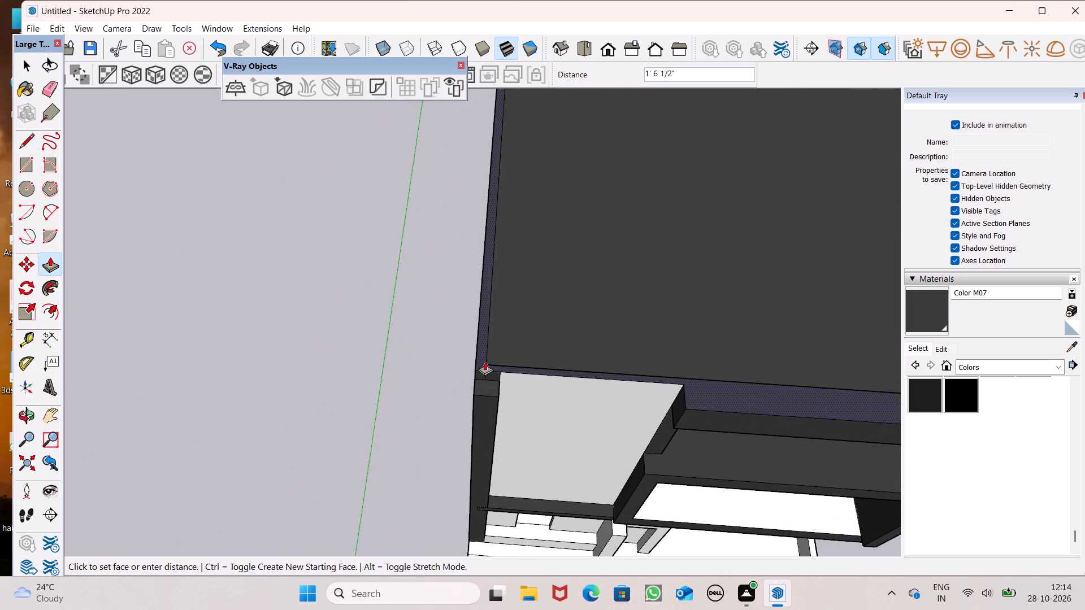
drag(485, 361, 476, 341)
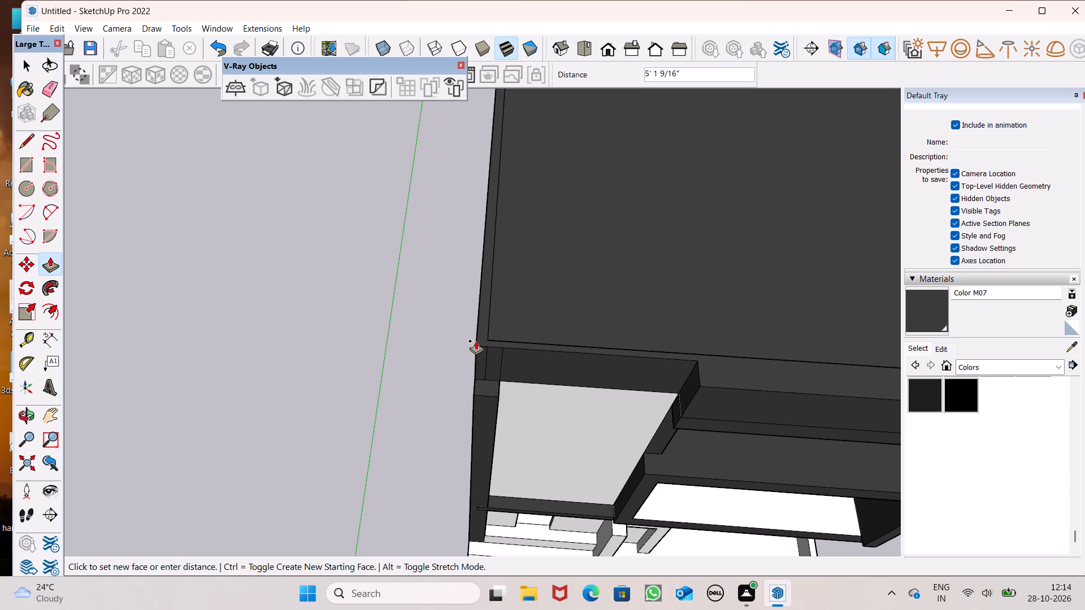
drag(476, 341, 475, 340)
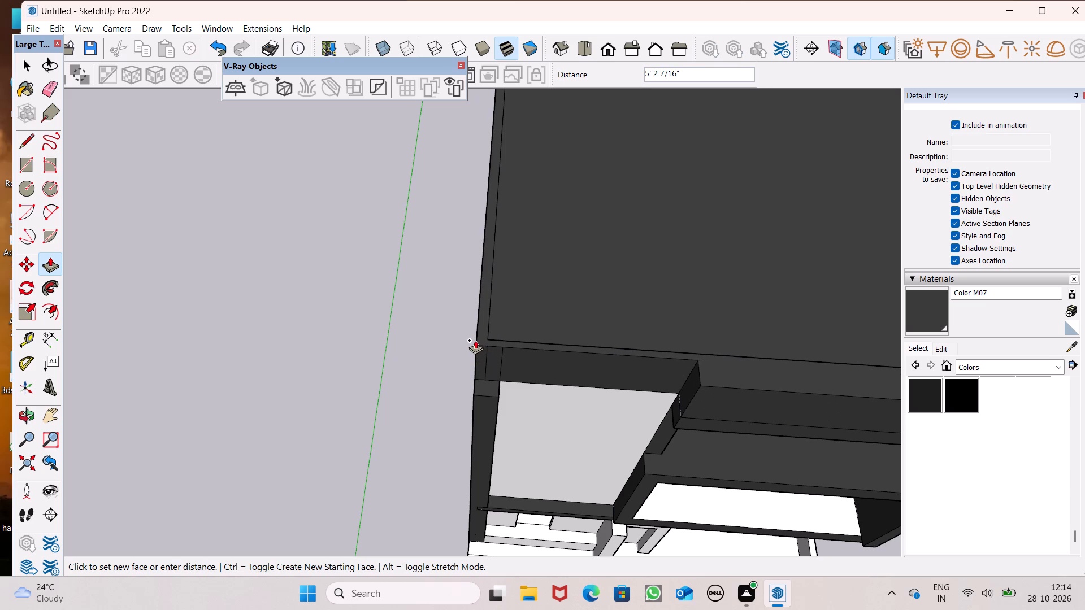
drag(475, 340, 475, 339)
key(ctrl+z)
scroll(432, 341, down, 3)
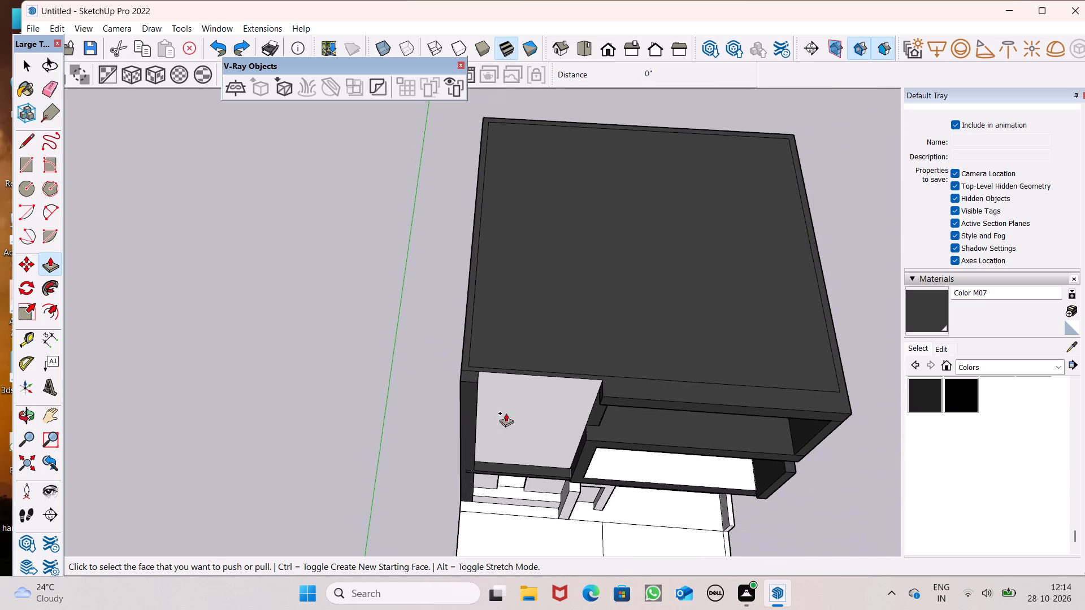
Draw a line about 25' 2 5/16" long from the front notch corner across the projecting slab to the roof's outer side edge.
click(21, 135)
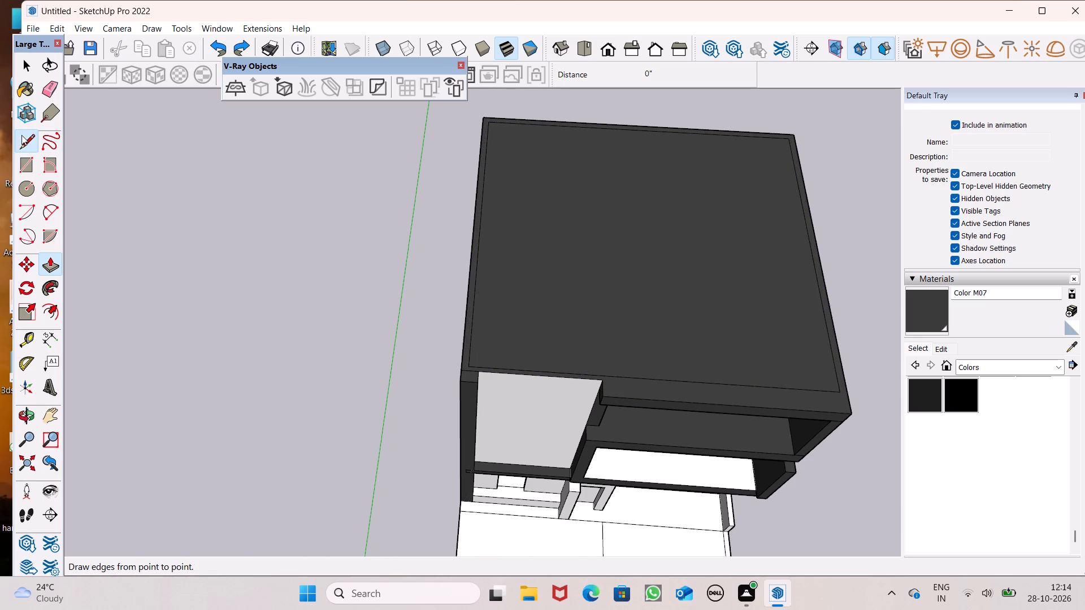
scroll(153, 188, down, 4)
scroll(496, 369, up, 6)
scroll(484, 310, up, 1)
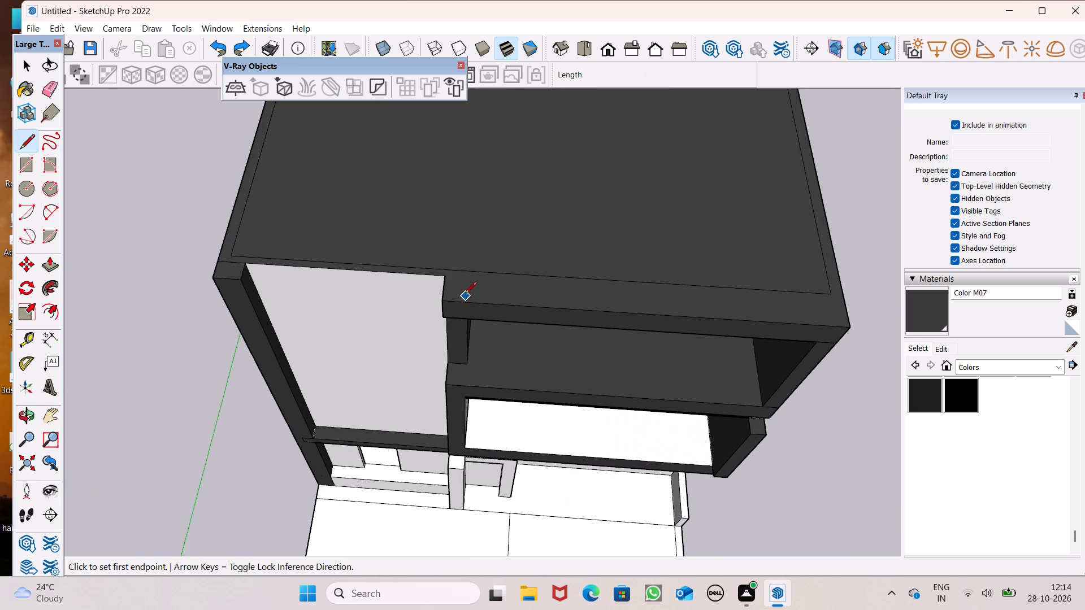
scroll(466, 285, up, 5)
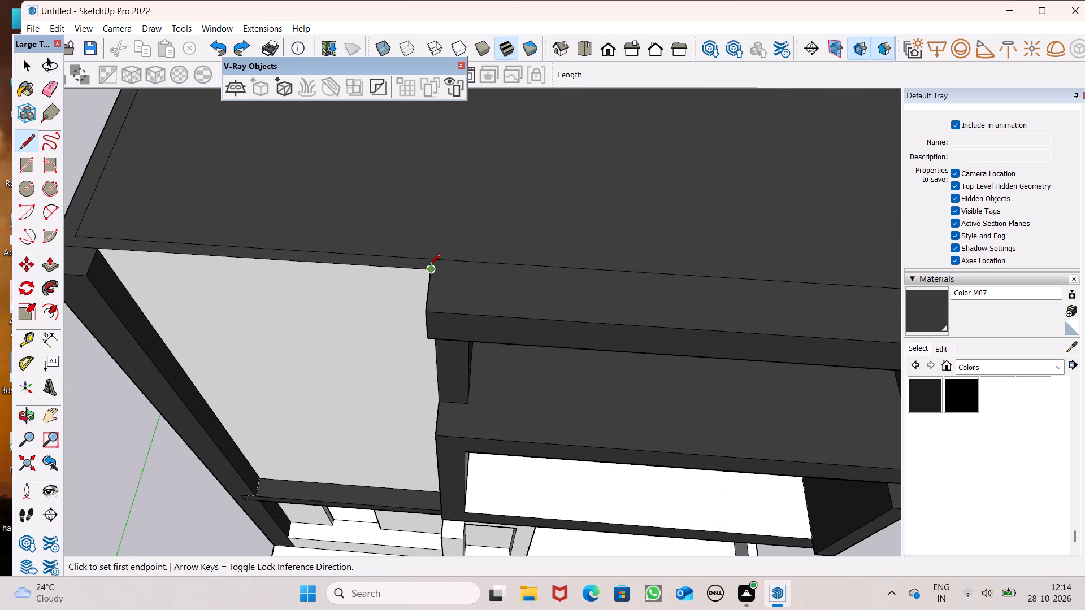
click(429, 266)
scroll(439, 272, down, 4)
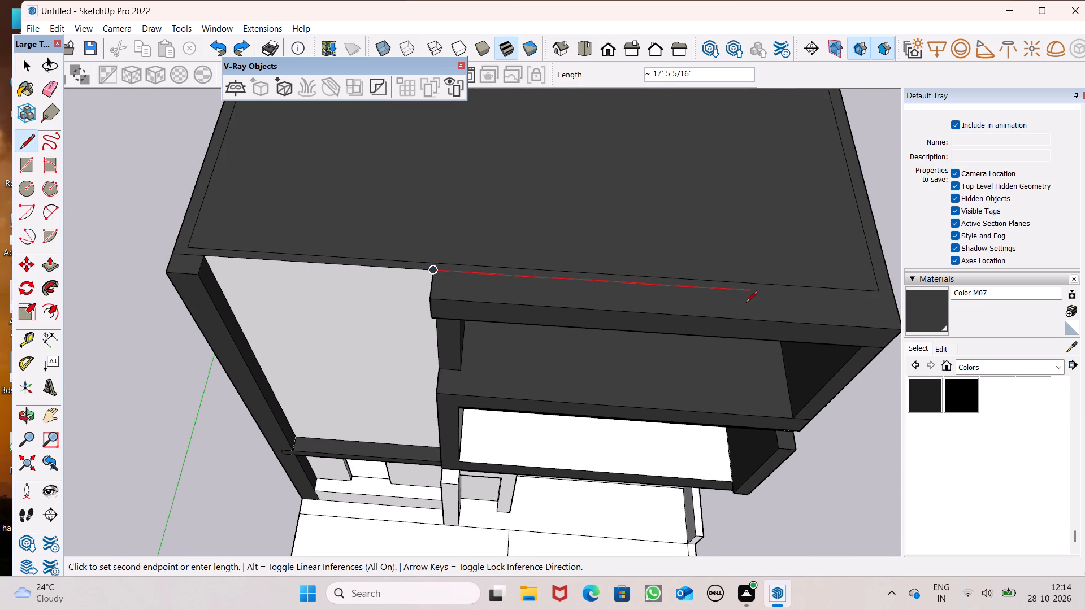
scroll(743, 303, down, 3)
scroll(821, 317, up, 6)
scroll(894, 301, up, 3)
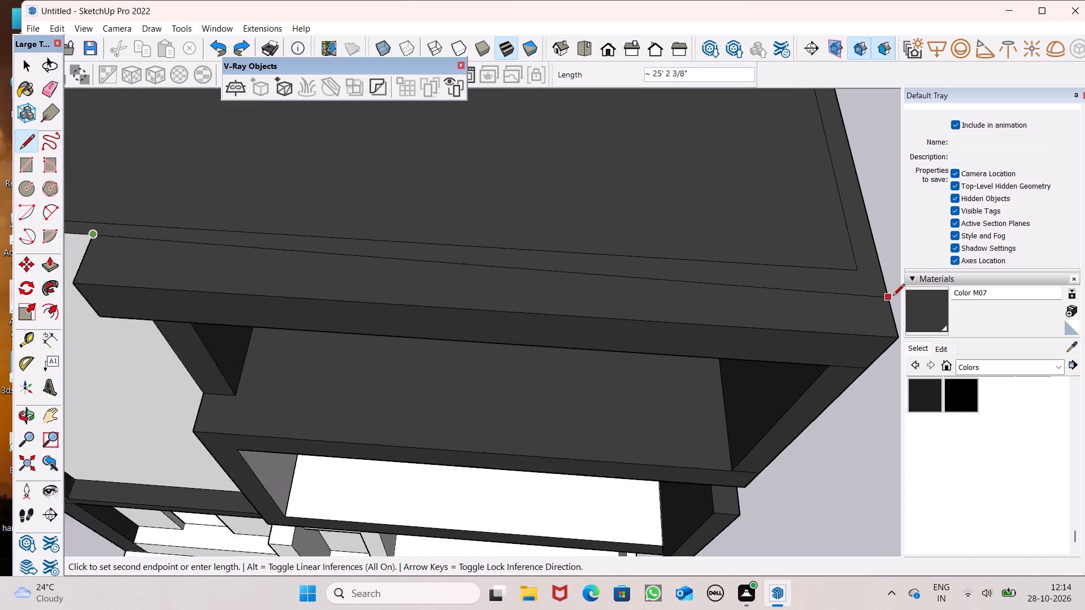
scroll(893, 297, up, 3)
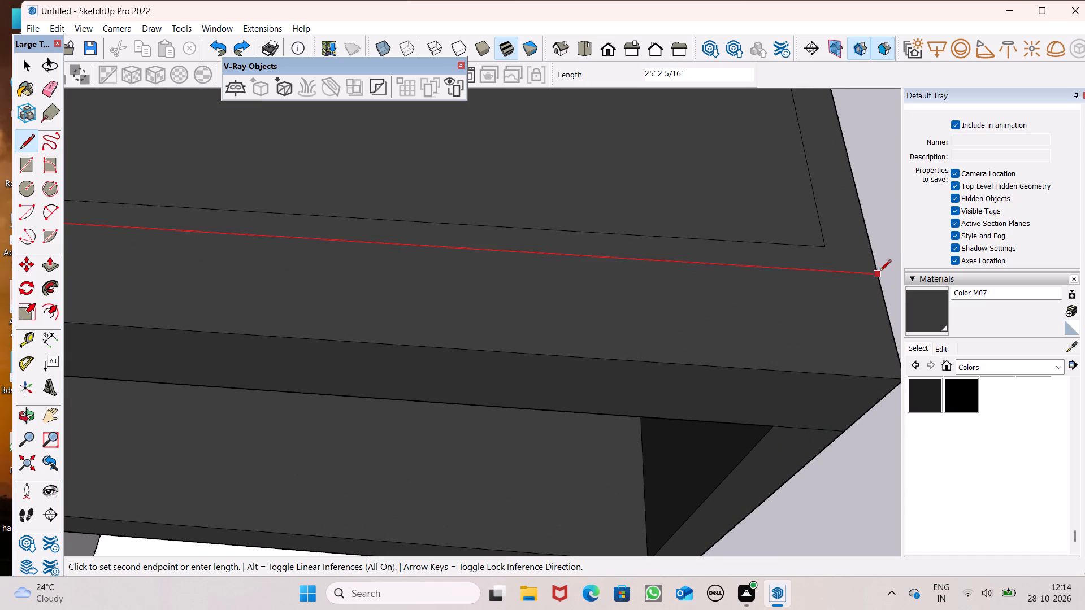
click(878, 271)
scroll(858, 240, down, 6)
scroll(853, 287, down, 12)
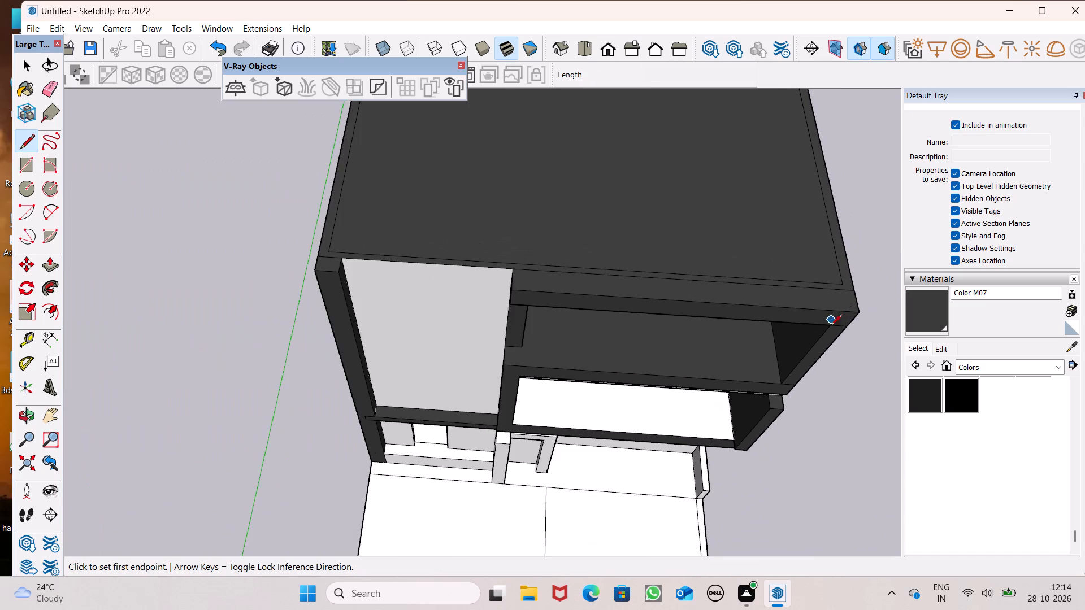
middle_drag(831, 332, 840, 445)
key(space)
Push/Pull the roof border face up 4' to form the parapet.
scroll(689, 361, down, 6)
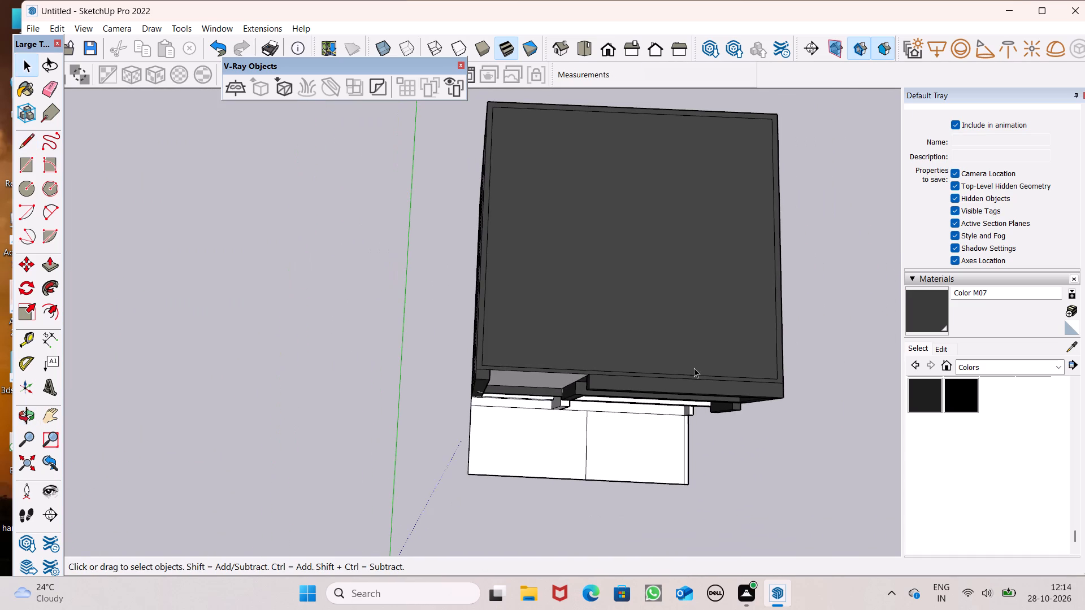
scroll(547, 374, up, 12)
scroll(588, 359, down, 6)
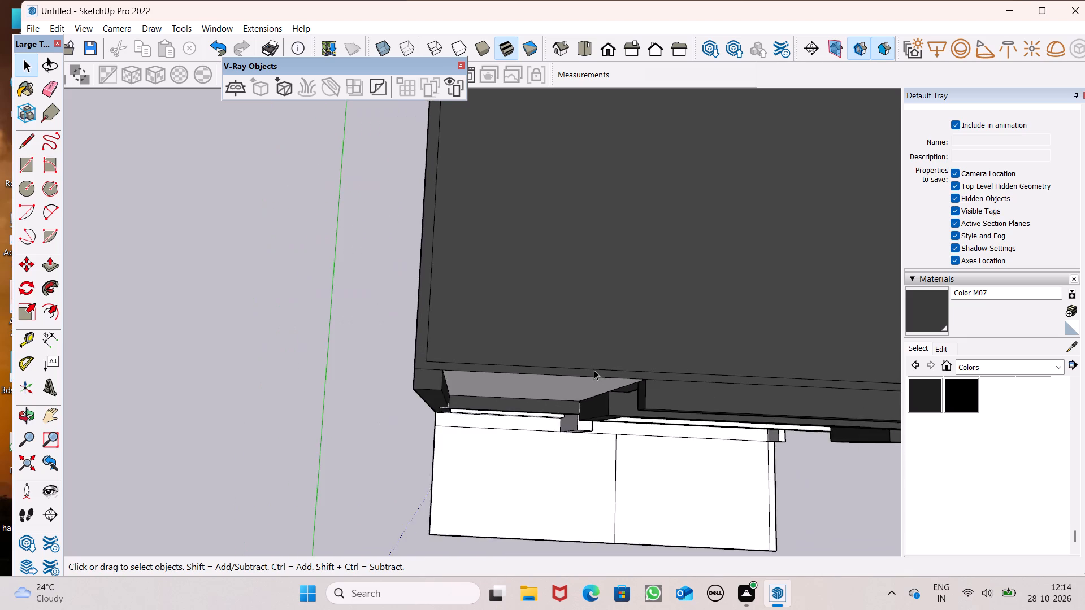
scroll(594, 370, up, 5)
scroll(763, 326, down, 6)
click(45, 256)
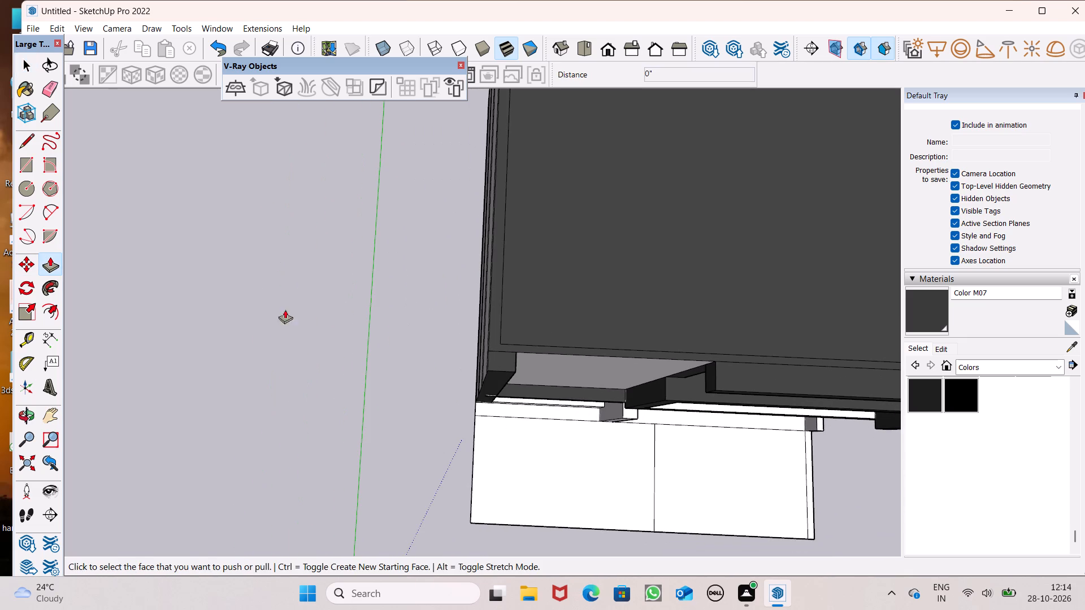
scroll(515, 365, up, 4)
drag(474, 330, 472, 300)
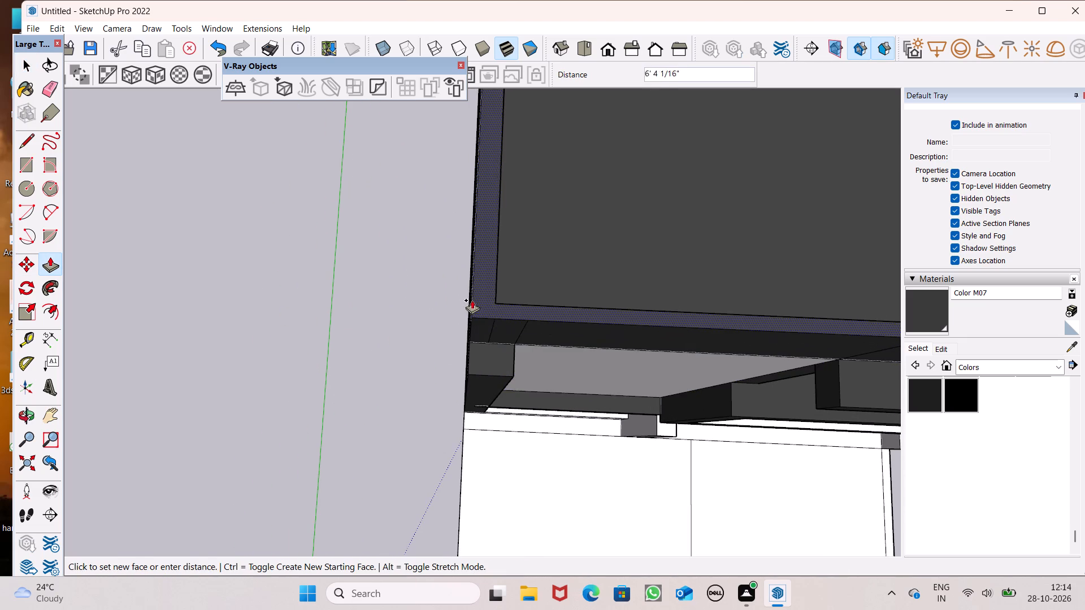
drag(472, 300, 470, 291)
text(4')
key(Return)
Push/Pull the three parapet front faces above the tall side column and light panel forward 1' 3 1/2", flush with the column front.
scroll(470, 291, down, 6)
middle_drag(494, 332, 533, 81)
scroll(528, 303, down, 4)
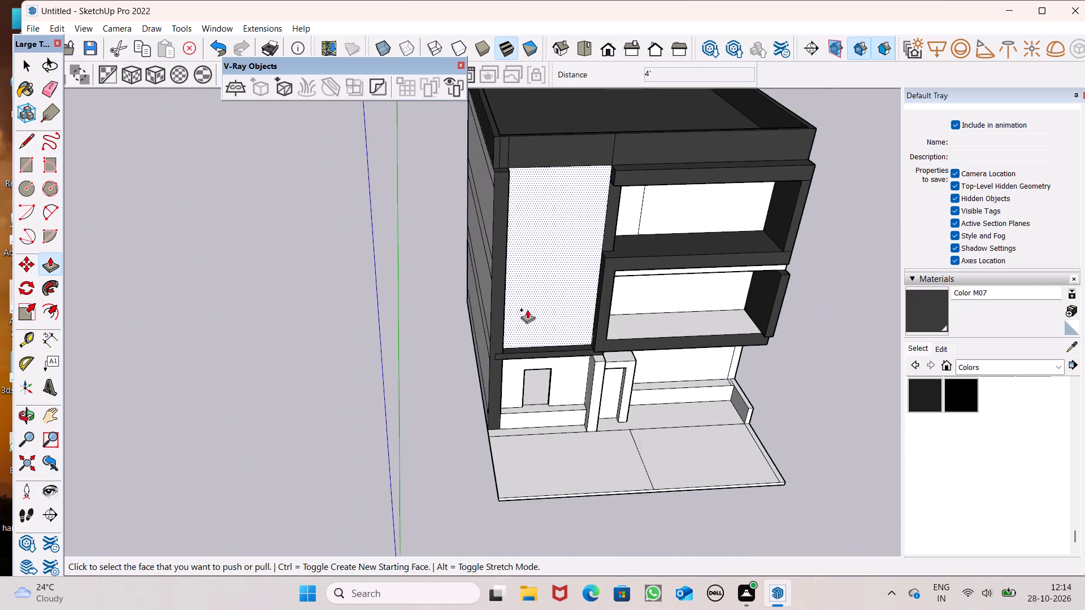
scroll(527, 310, down, 2)
middle_drag(555, 315, 515, 194)
scroll(502, 180, down, 4)
middle_drag(533, 168, 540, 252)
scroll(540, 267, up, 7)
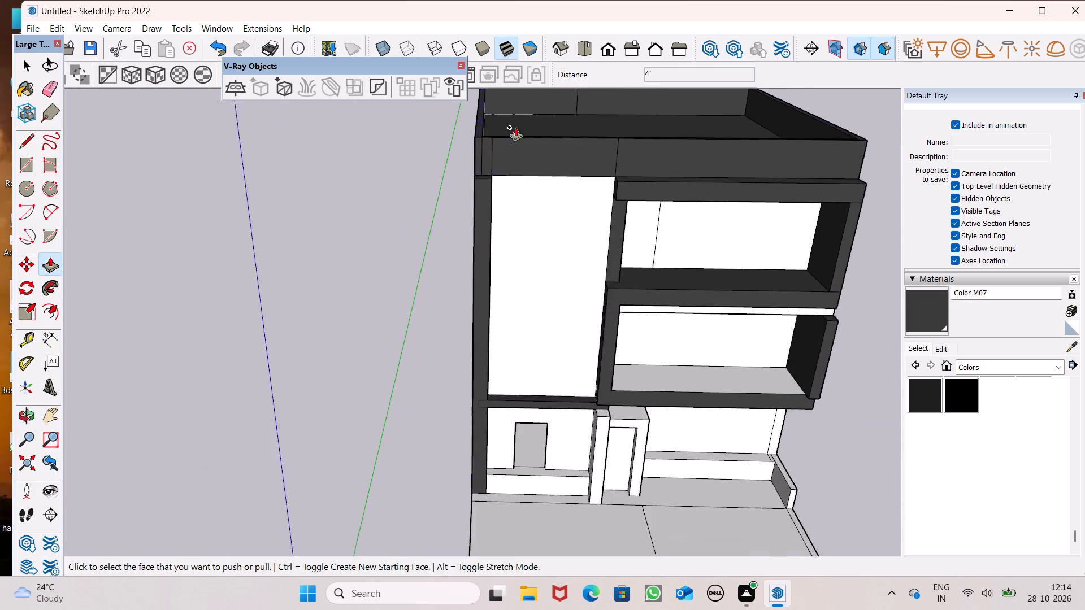
scroll(515, 127, up, 2)
middle_drag(544, 190, 506, 84)
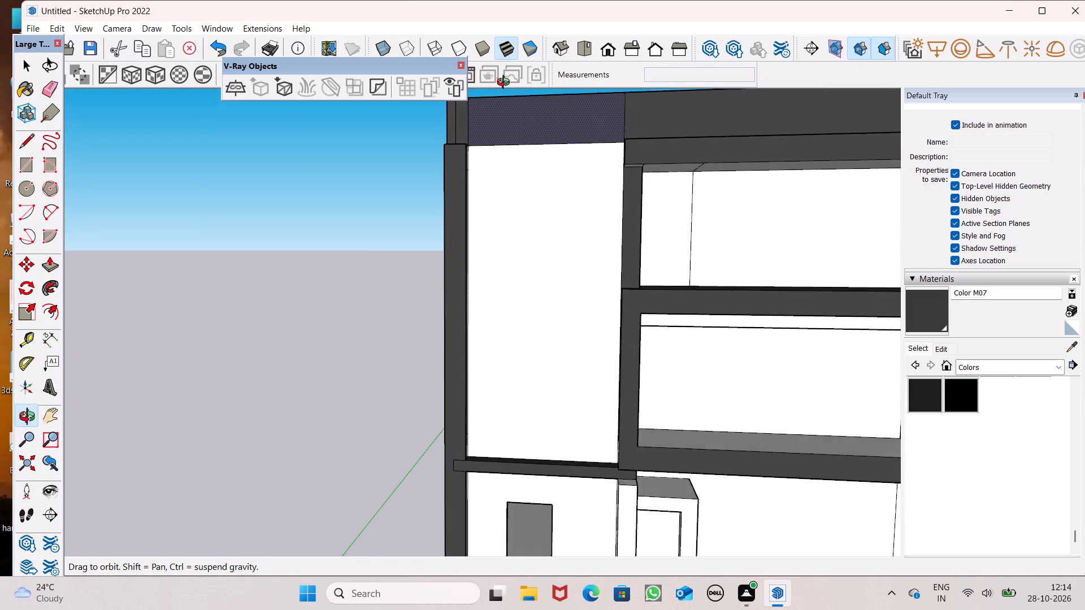
middle_drag(506, 84, 506, 80)
scroll(502, 136, up, 1)
middle_drag(502, 152, 639, 390)
scroll(526, 291, up, 6)
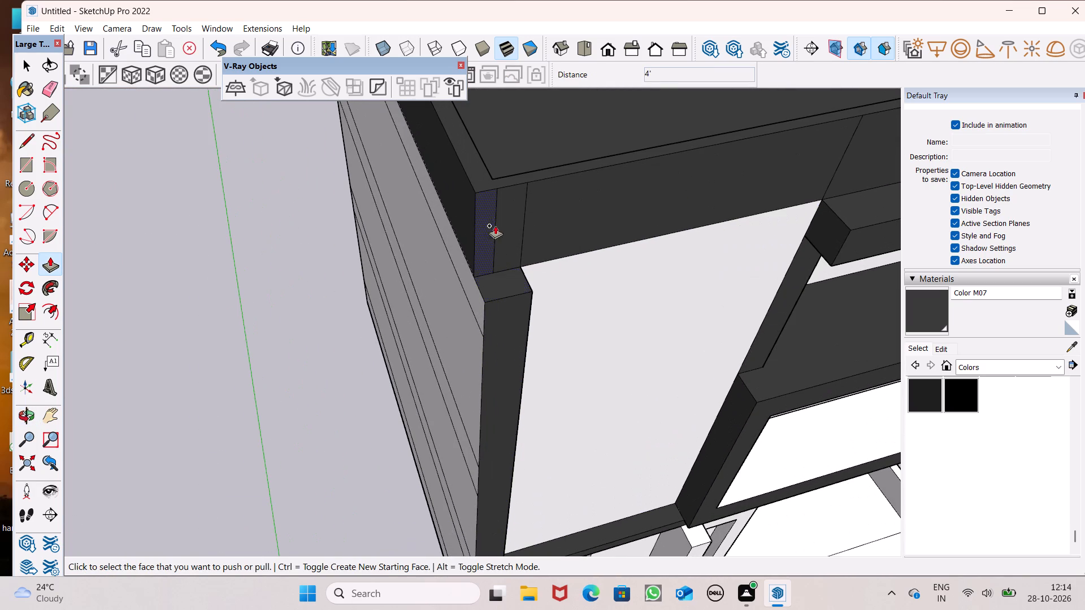
scroll(487, 233, up, 5)
drag(488, 246, 498, 298)
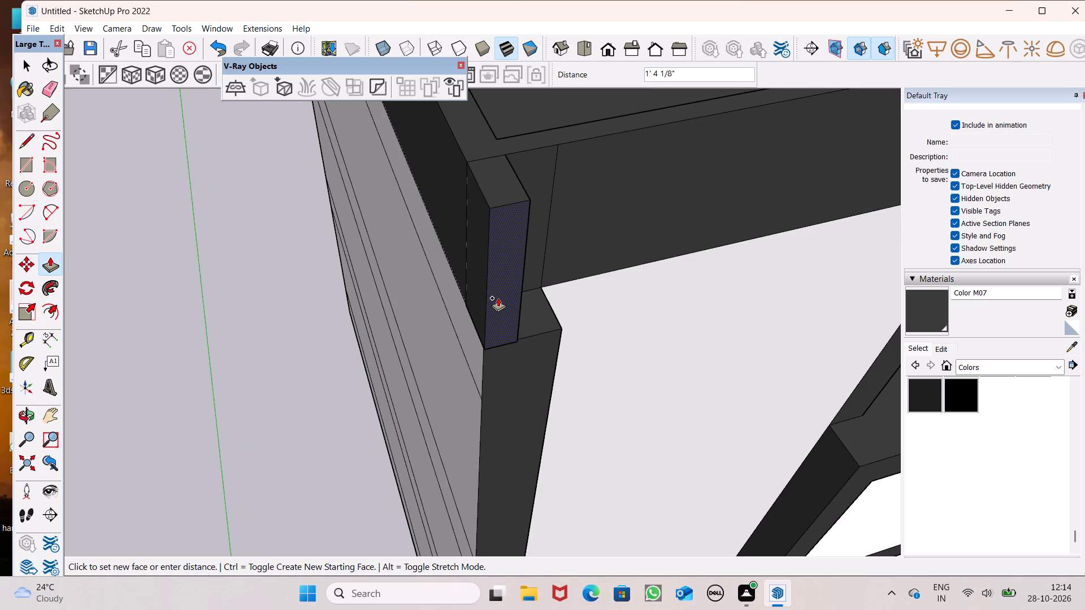
drag(498, 298, 500, 328)
drag(548, 244, 548, 253)
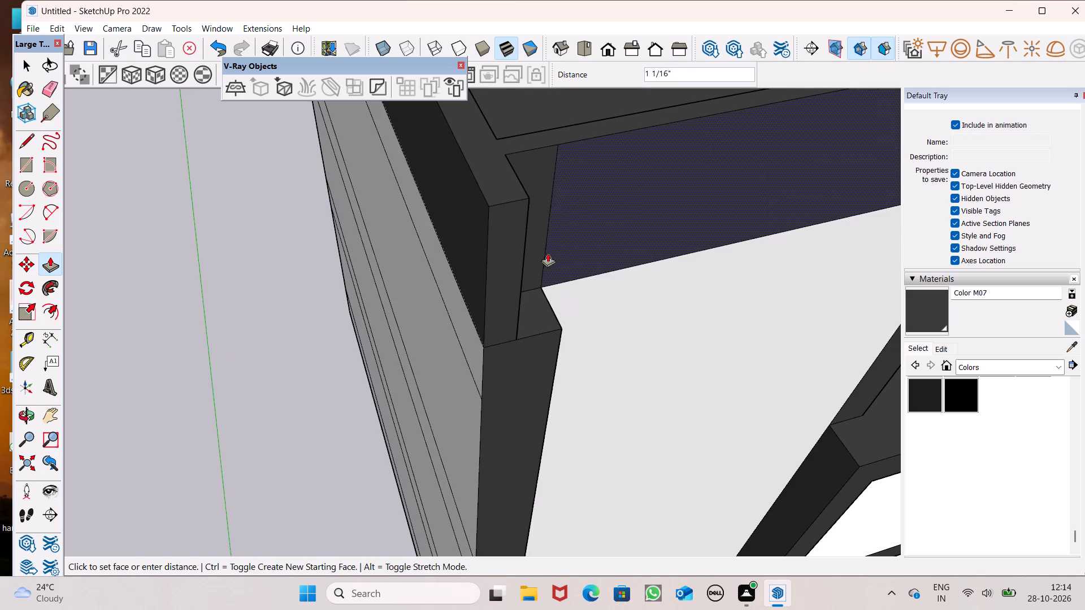
drag(548, 253, 551, 332)
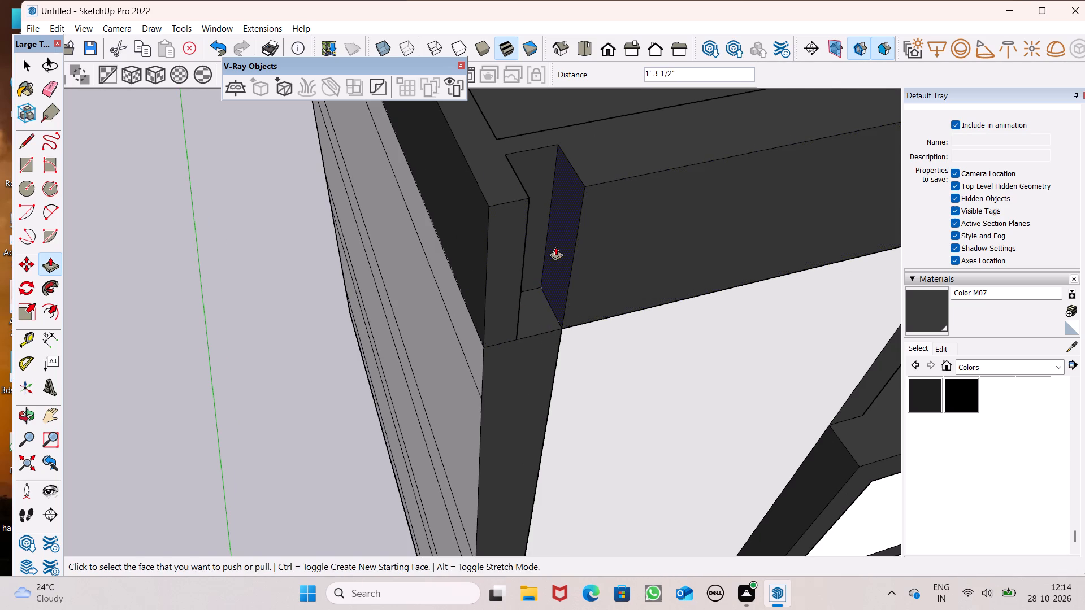
drag(532, 239, 518, 330)
Erase the two vertical seam edges on the parapet's front face above the tall side column.
scroll(490, 281, down, 4)
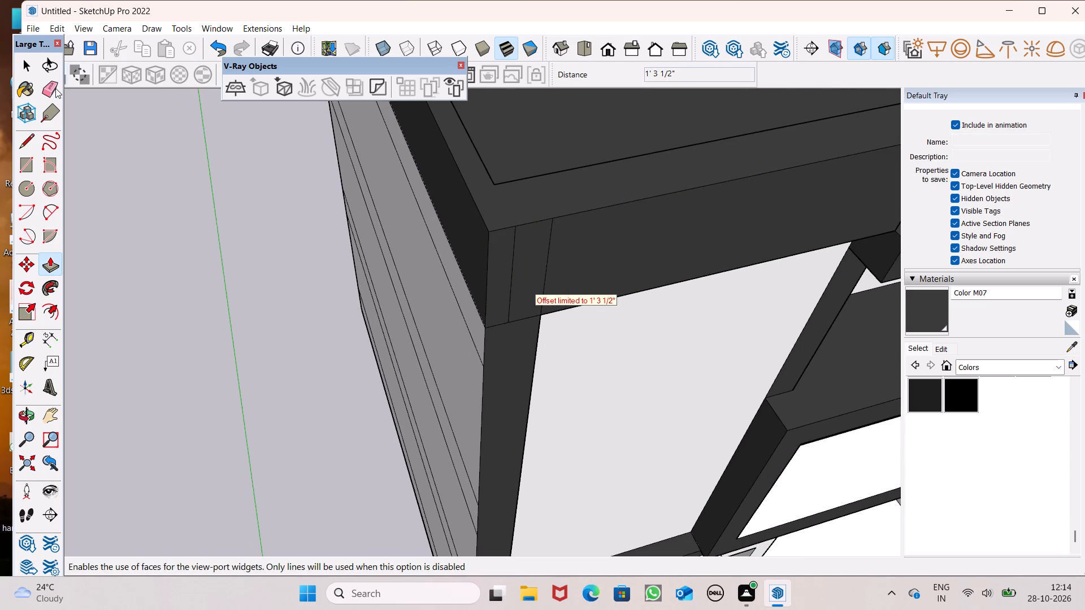
click(55, 88)
scroll(510, 285, up, 4)
drag(510, 285, 559, 272)
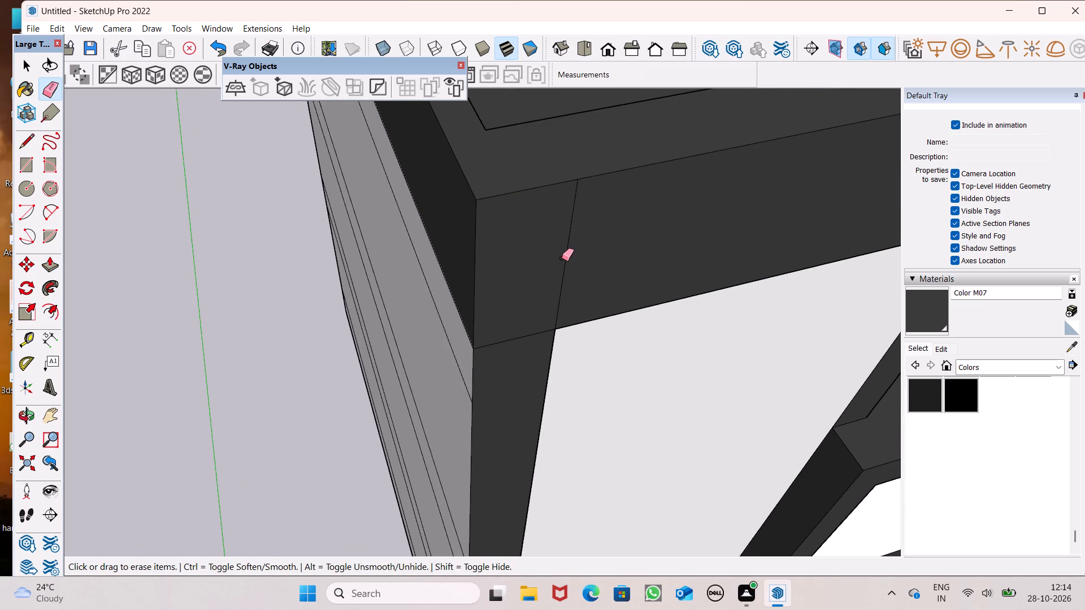
drag(562, 258, 569, 249)
Erase the horizontal seam edge between the parapet's front face and the top of the tall side column.
scroll(459, 238, down, 6)
middle_drag(501, 302, 466, 69)
scroll(465, 275, down, 6)
scroll(481, 165, up, 5)
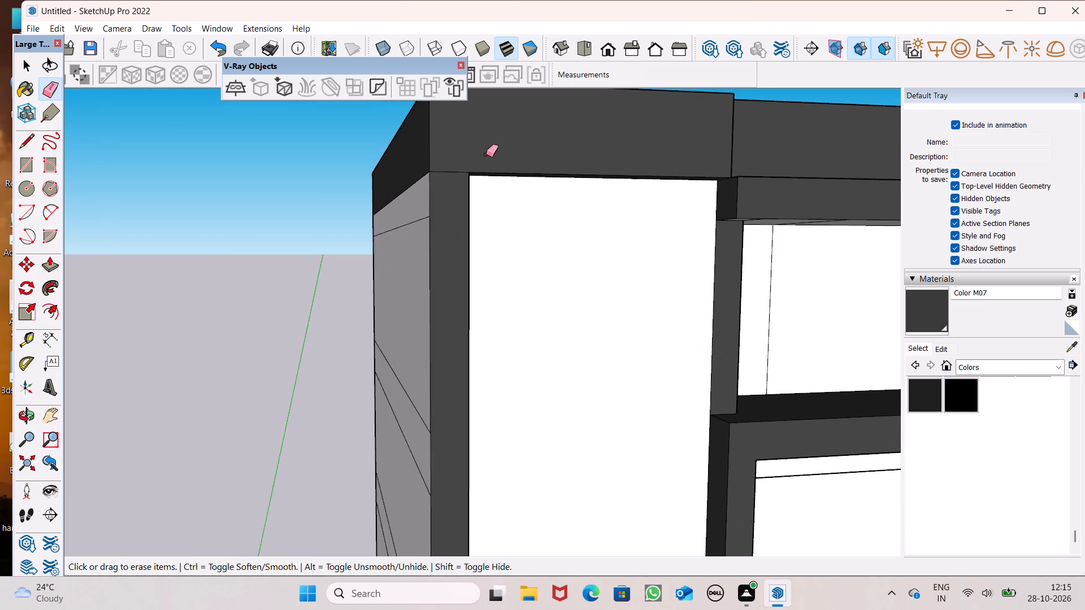
scroll(486, 154, up, 1)
drag(455, 173, 448, 185)
scroll(430, 170, up, 5)
drag(433, 167, 437, 175)
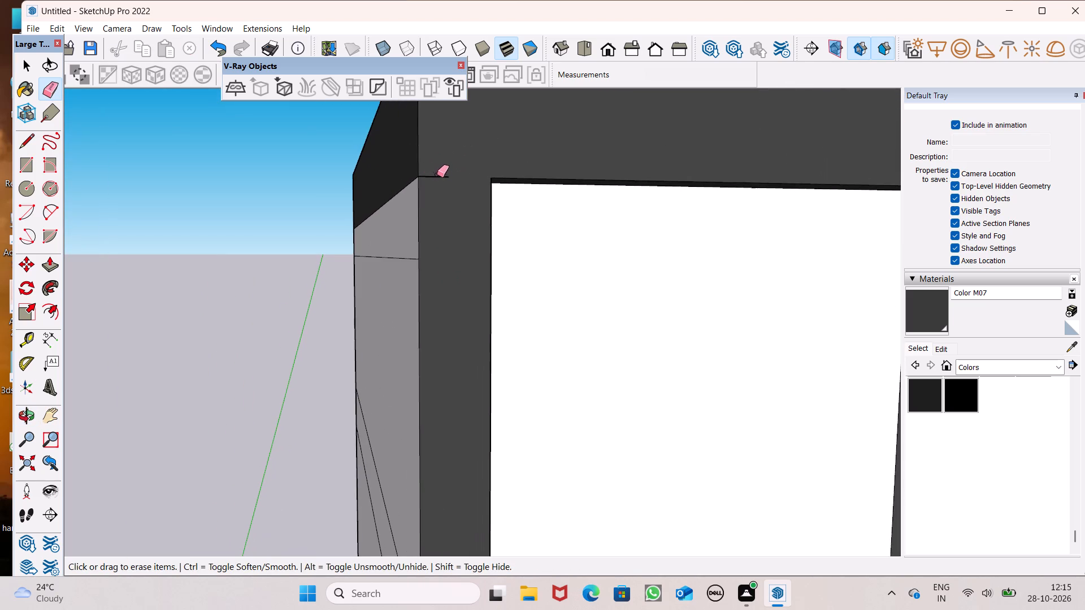
drag(437, 175, 437, 184)
Draw a vertical line about 6' 5 1/4" long from the inner column's edge below the top beam up to the parapet's top edge.
scroll(436, 190, down, 5)
middle_drag(473, 219, 189, 334)
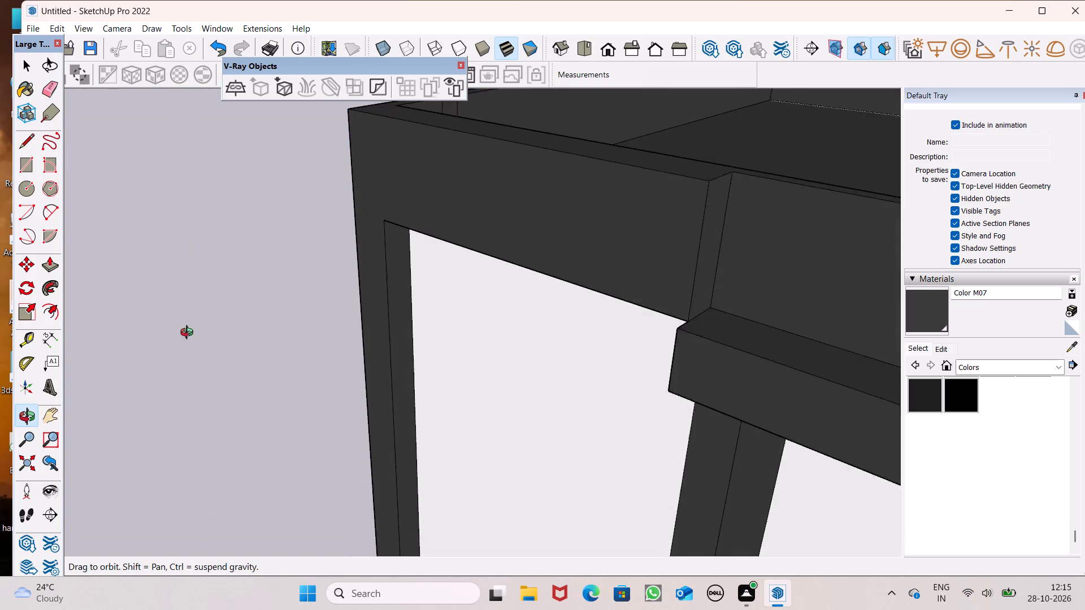
middle_drag(189, 334, 187, 351)
middle_drag(187, 352, 340, 202)
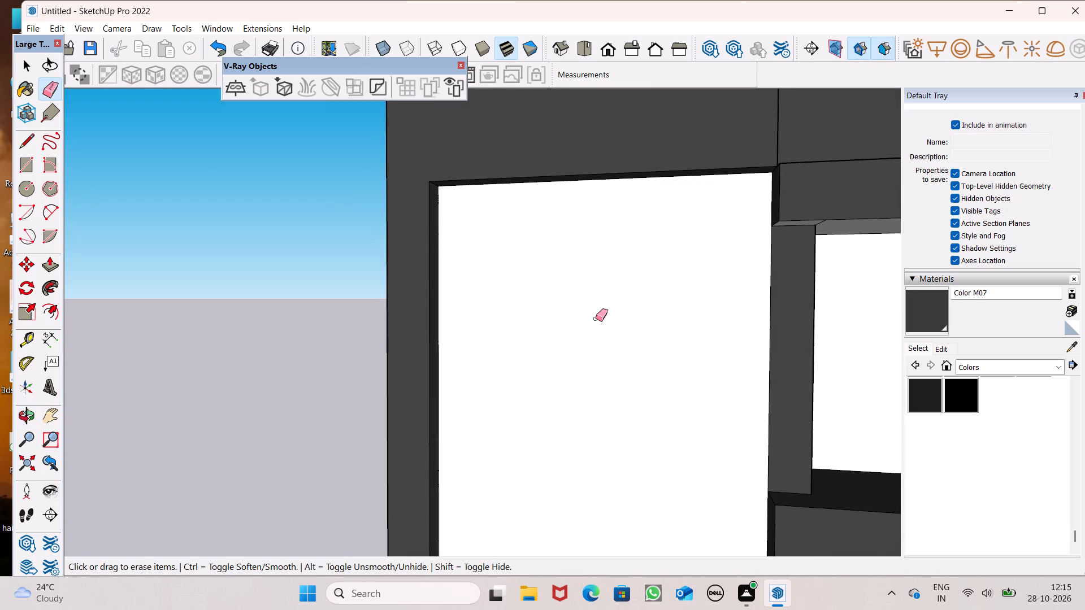
scroll(596, 319, up, 1)
scroll(671, 345, down, 3)
middle_click(587, 464)
scroll(580, 328, down, 4)
middle_drag(590, 363, 388, 544)
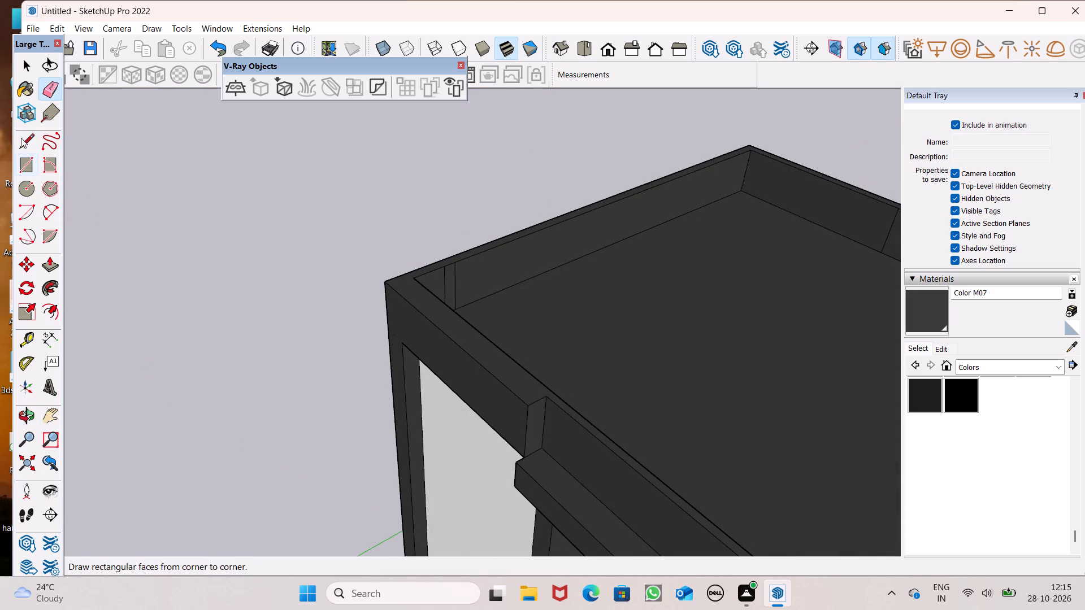
click(24, 140)
scroll(409, 276, down, 4)
middle_drag(505, 395, 697, 239)
scroll(696, 243, up, 1)
scroll(631, 281, up, 7)
scroll(574, 329, up, 7)
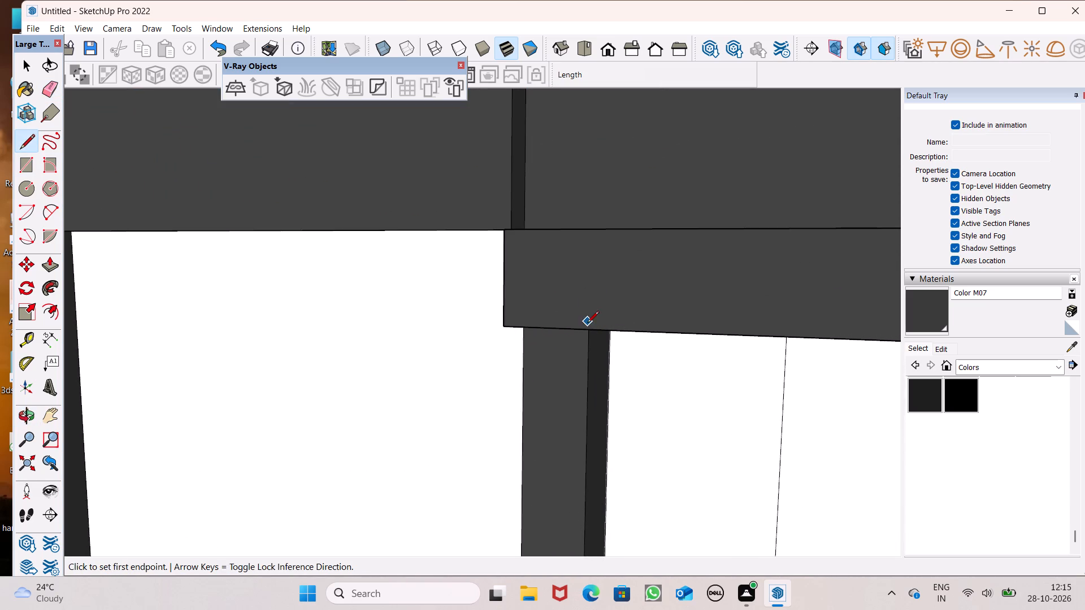
drag(587, 338, 583, 329)
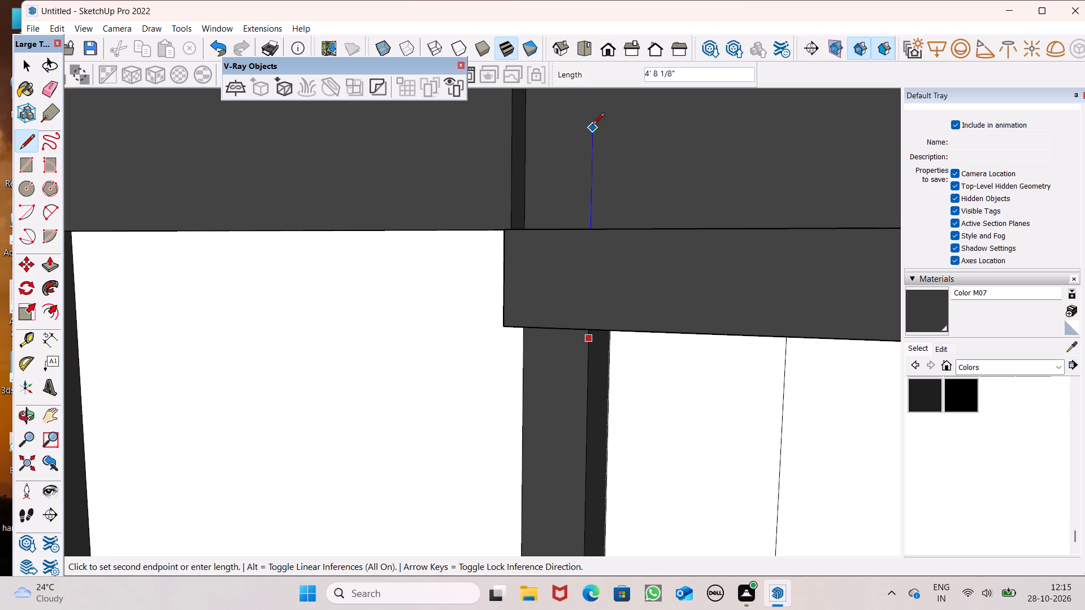
scroll(583, 168, down, 6)
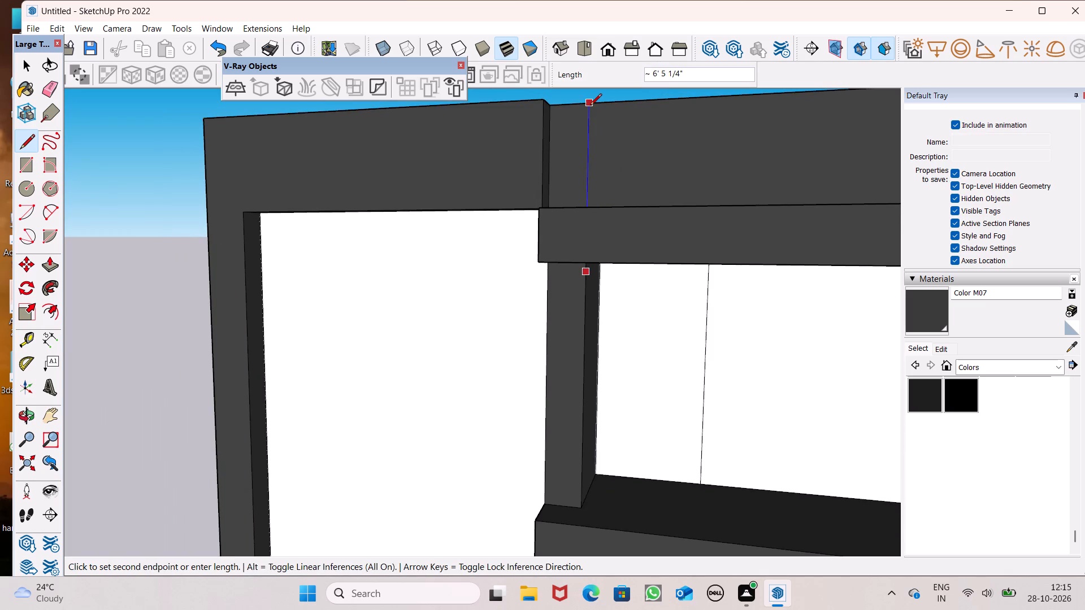
click(590, 106)
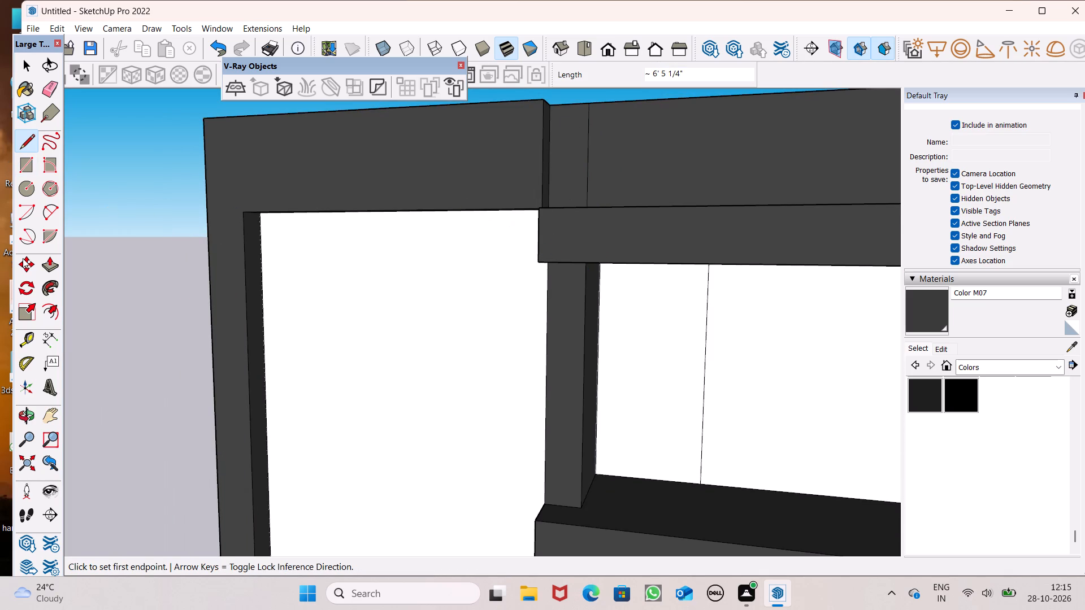
Push/Pull the narrow parapet strip above the inner column forward 1' 3 1/2", flush with the adjoining parapet front.
click(45, 258)
scroll(250, 278, down, 4)
middle_drag(349, 299, 351, 435)
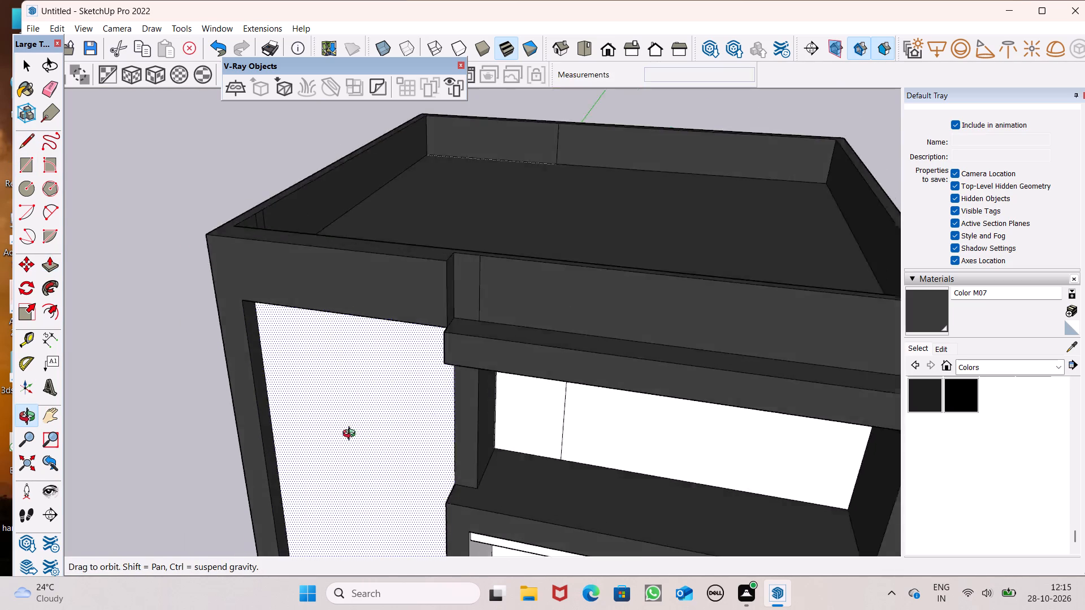
middle_drag(351, 435, 370, 448)
scroll(487, 271, down, 3)
scroll(468, 350, up, 11)
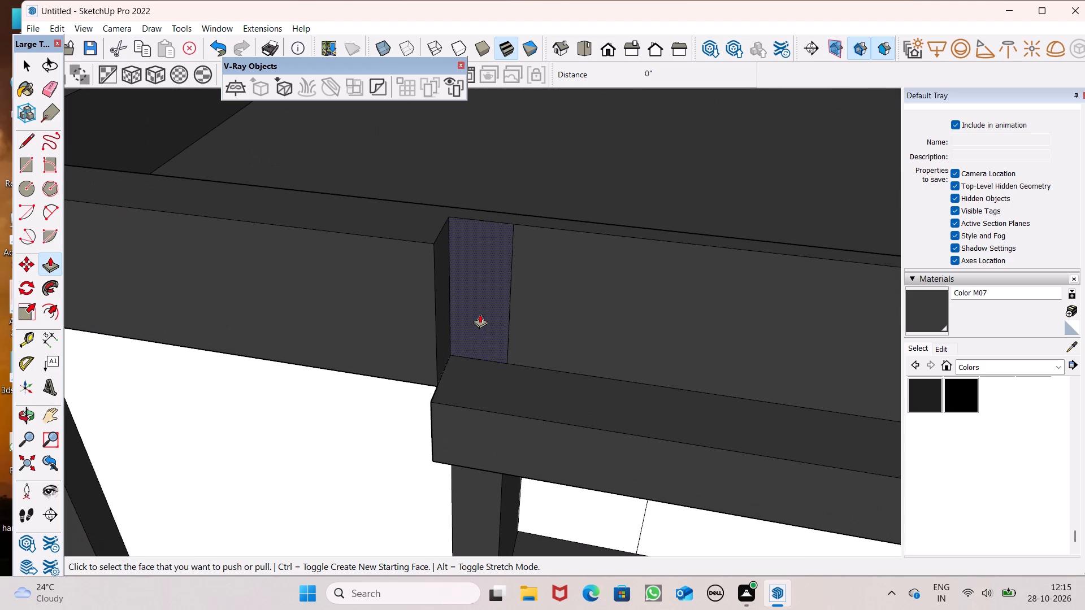
drag(480, 314, 424, 271)
Push/Pull the underside of the beam above the tall light panel upward 1' 11 13/16".
scroll(462, 245, down, 7)
middle_drag(507, 290, 523, 241)
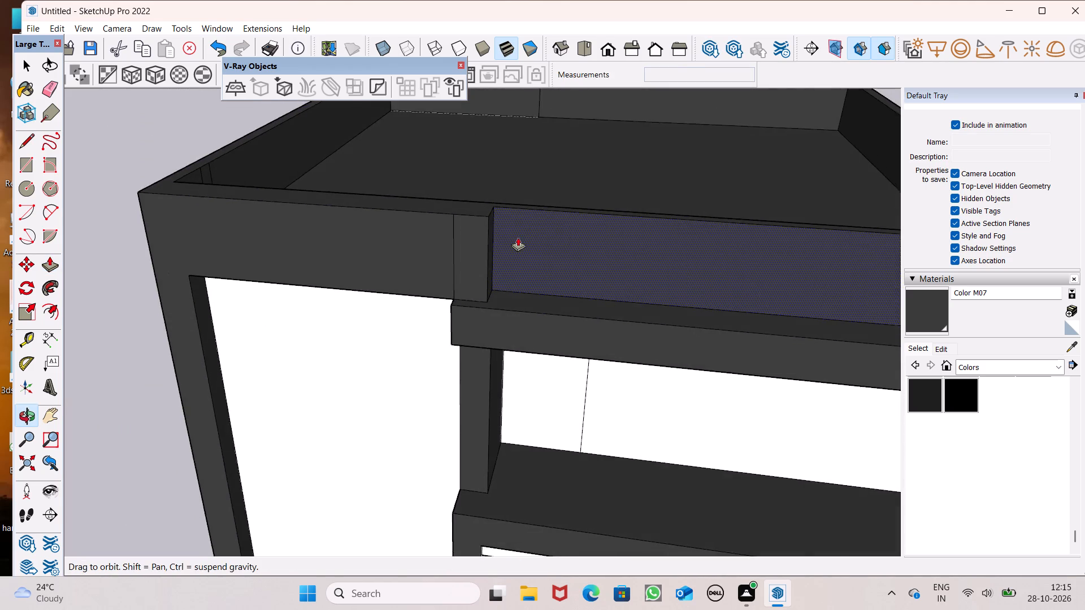
scroll(517, 239, down, 5)
middle_drag(514, 285, 624, 110)
scroll(453, 167, up, 1)
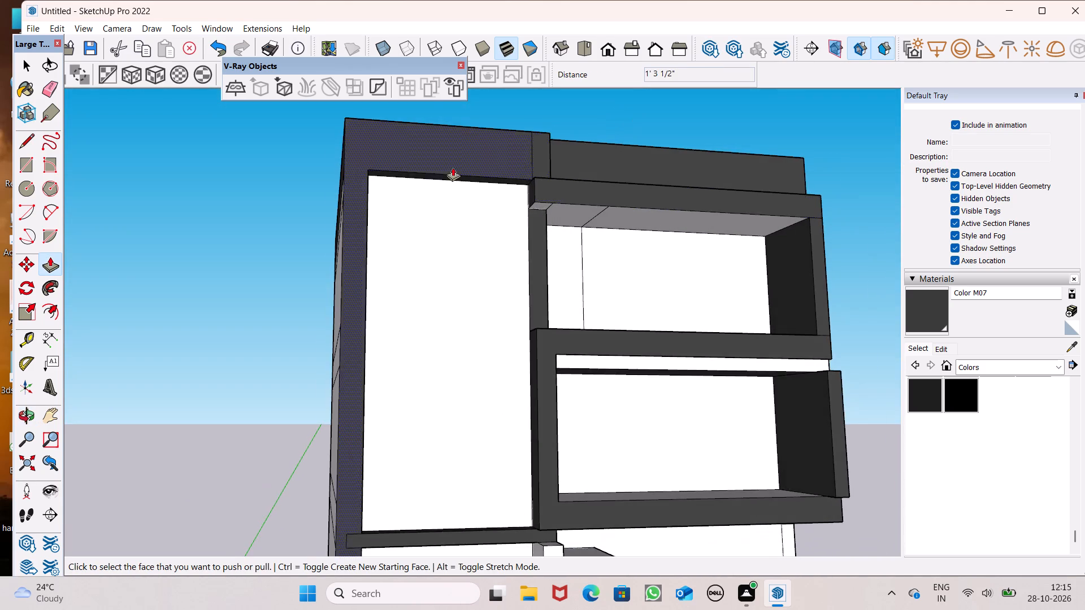
scroll(453, 167, up, 4)
middle_drag(445, 211, 433, 118)
scroll(417, 244, down, 6)
scroll(348, 217, up, 4)
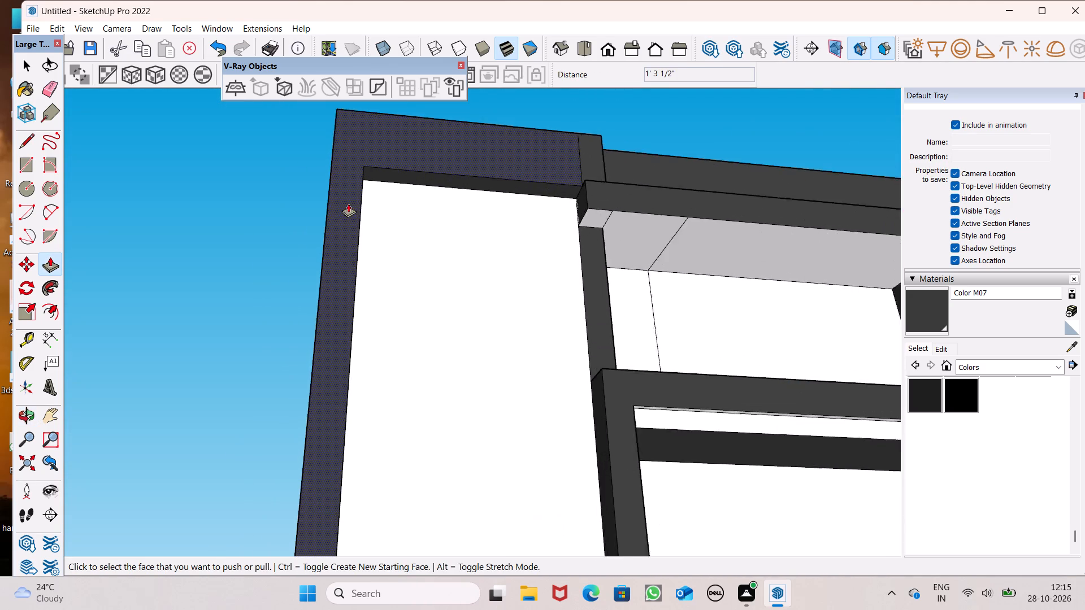
scroll(348, 203, up, 2)
scroll(432, 246, down, 5)
scroll(452, 133, up, 6)
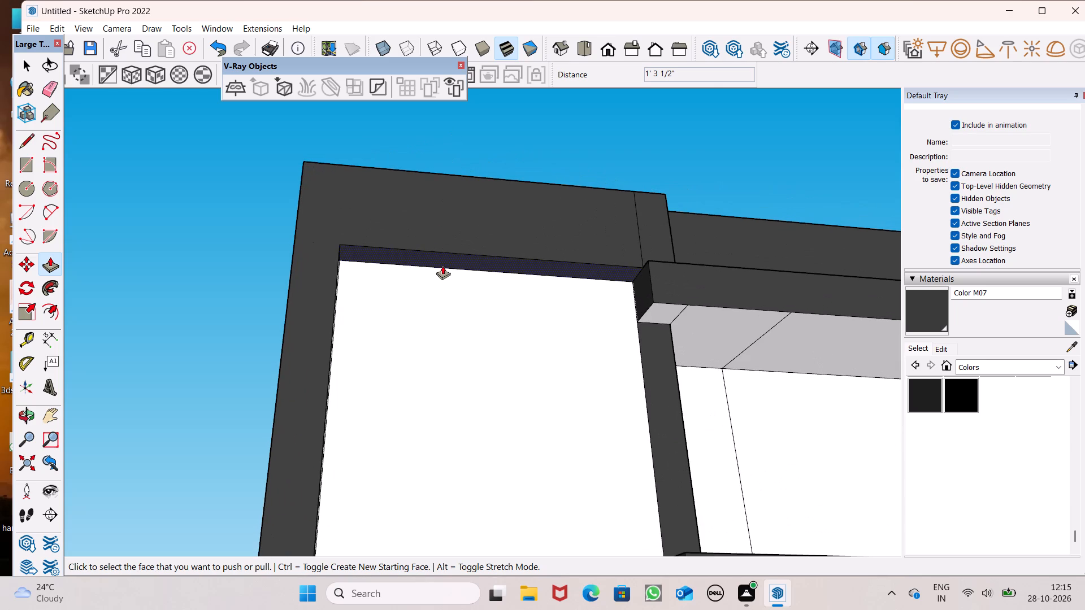
drag(442, 264, 453, 224)
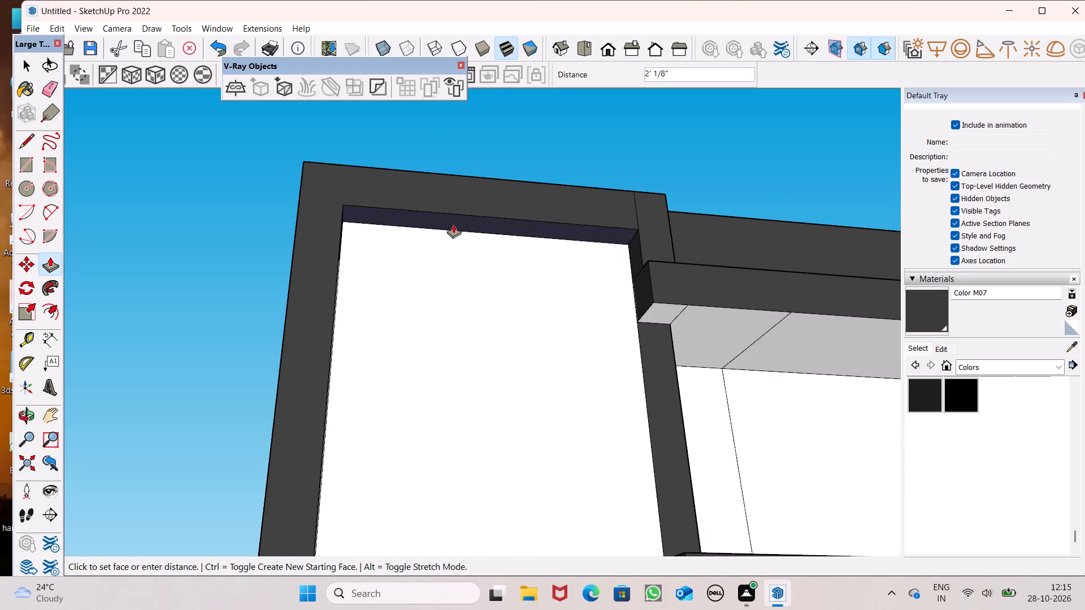
drag(453, 224, 453, 225)
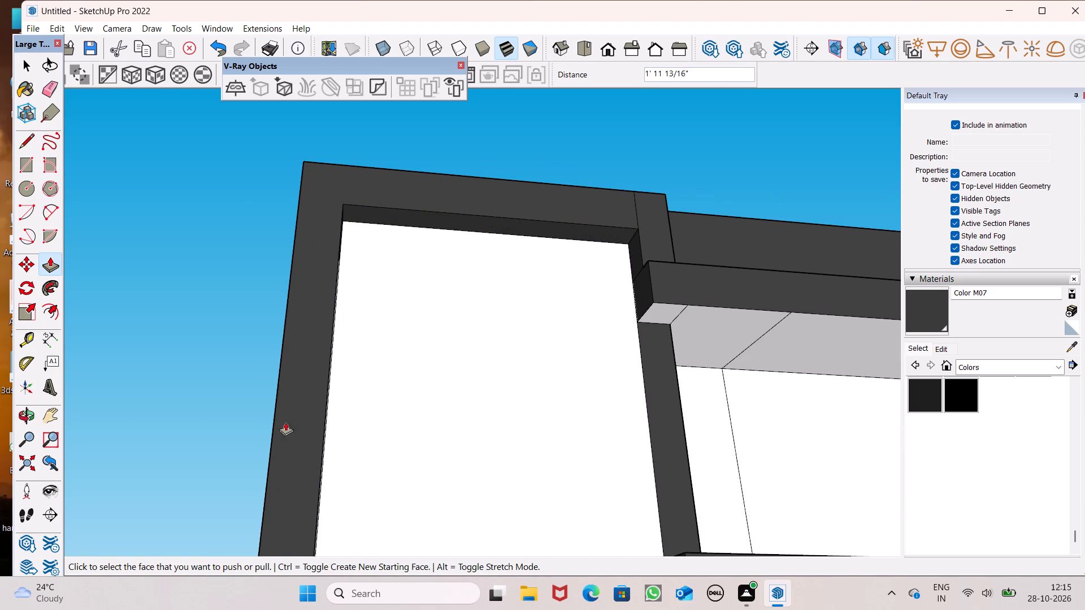
Push/Pull the underside of the beam above the tall light panel slightly back down.
scroll(401, 483, down, 4)
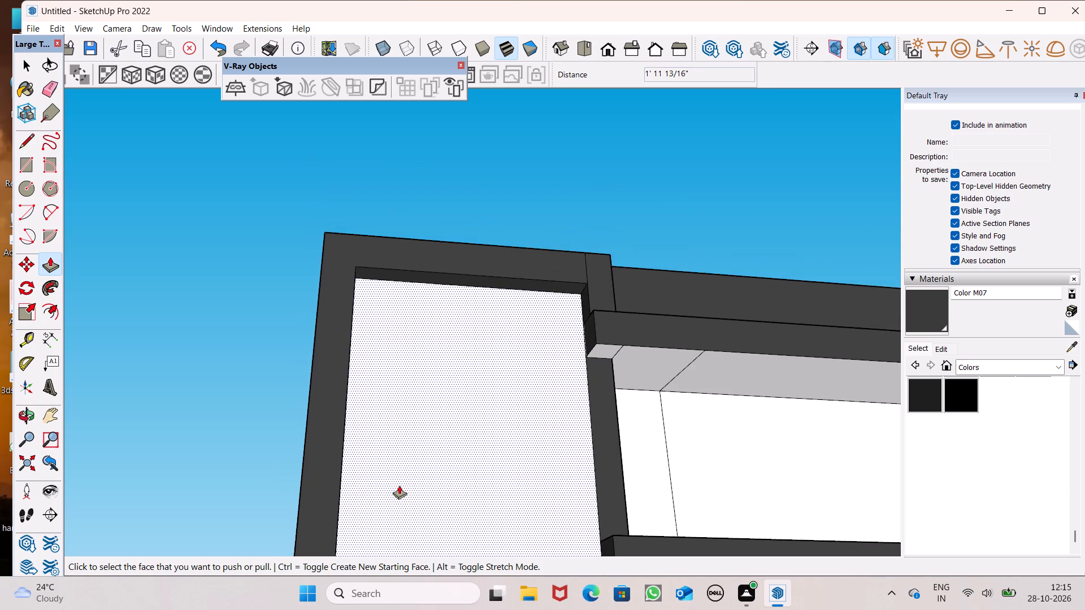
scroll(397, 492, down, 5)
middle_drag(383, 439, 376, 552)
scroll(376, 552, up, 1)
scroll(554, 263, down, 2)
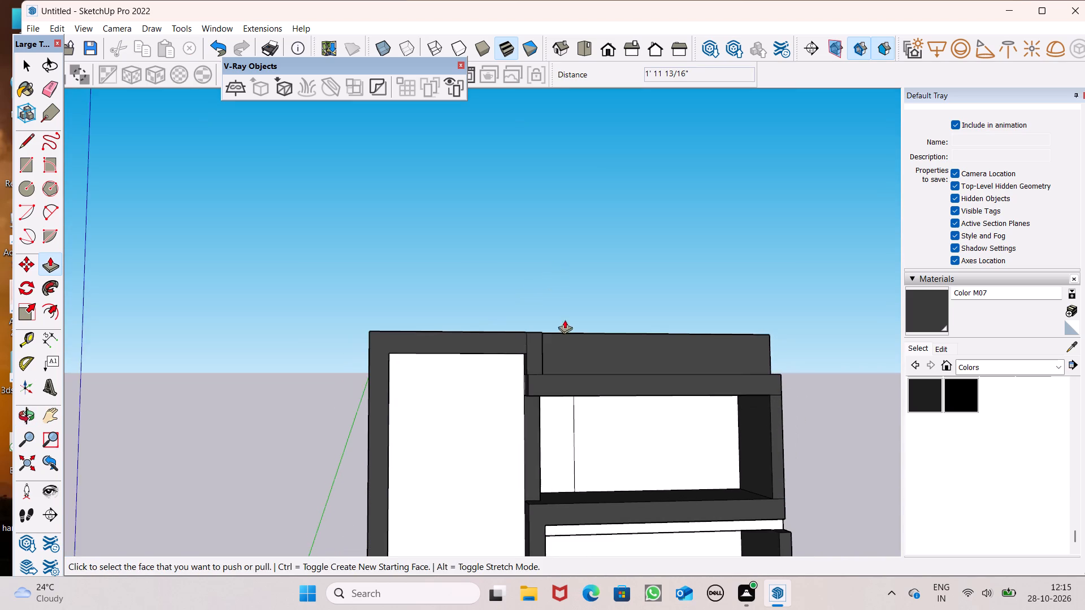
middle_drag(565, 320, 535, 271)
scroll(459, 341, up, 5)
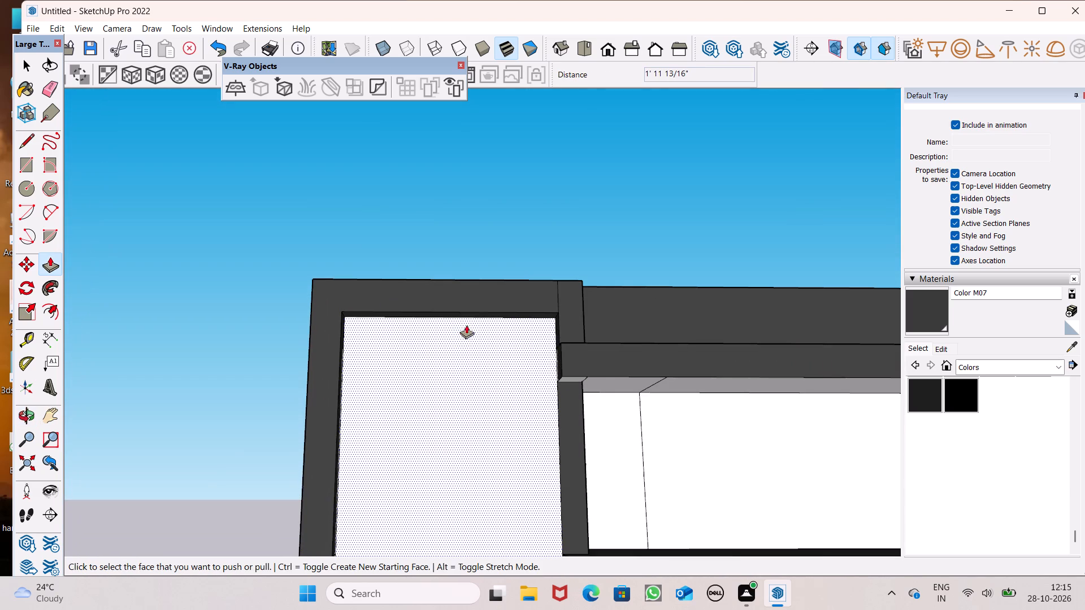
drag(472, 316, 472, 324)
key(space)
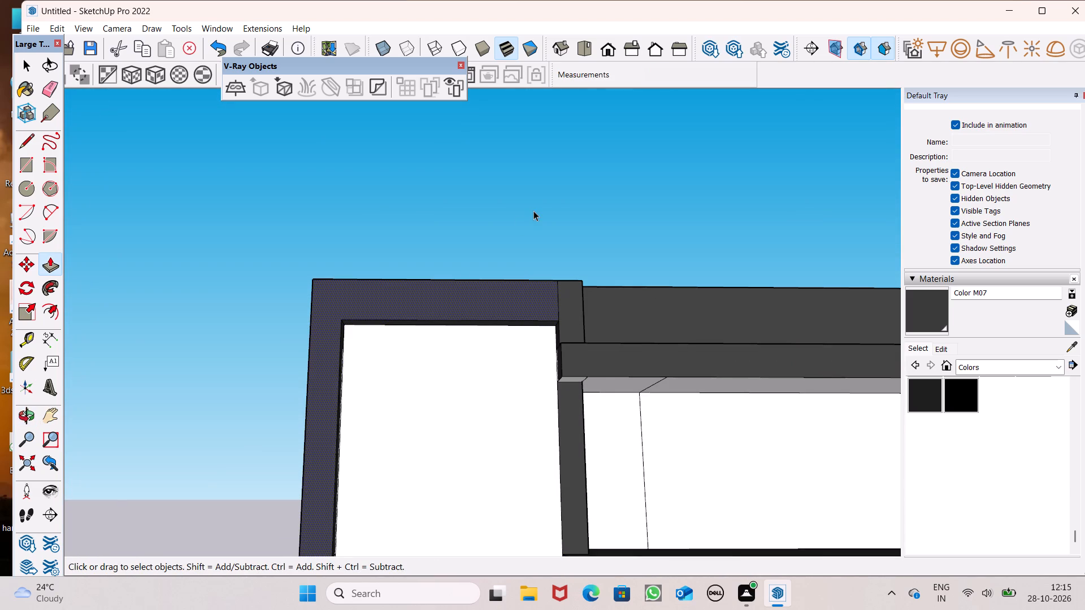
Erase the vertical seam edge on the parapet front between the tall panel's beam and the inner column strip.
scroll(571, 198, down, 6)
middle_drag(605, 227, 472, 366)
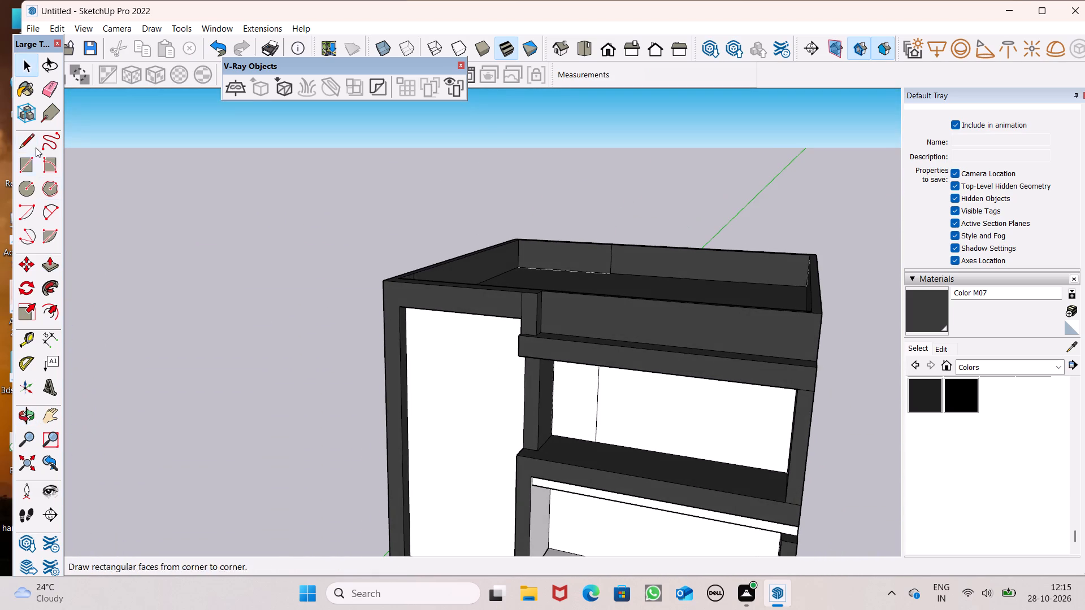
click(47, 84)
scroll(459, 268, up, 4)
drag(563, 333, 554, 329)
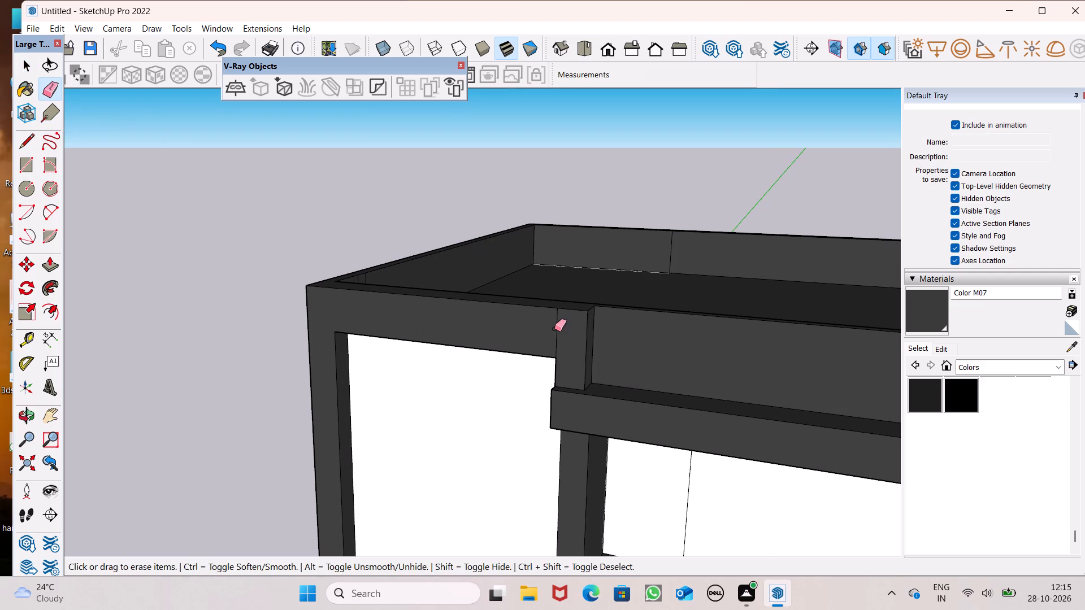
drag(554, 329, 553, 327)
Draw a short line across the parapet's top from the front step corner above the inner column to the inner edge.
scroll(510, 223, down, 4)
middle_drag(607, 345, 496, 478)
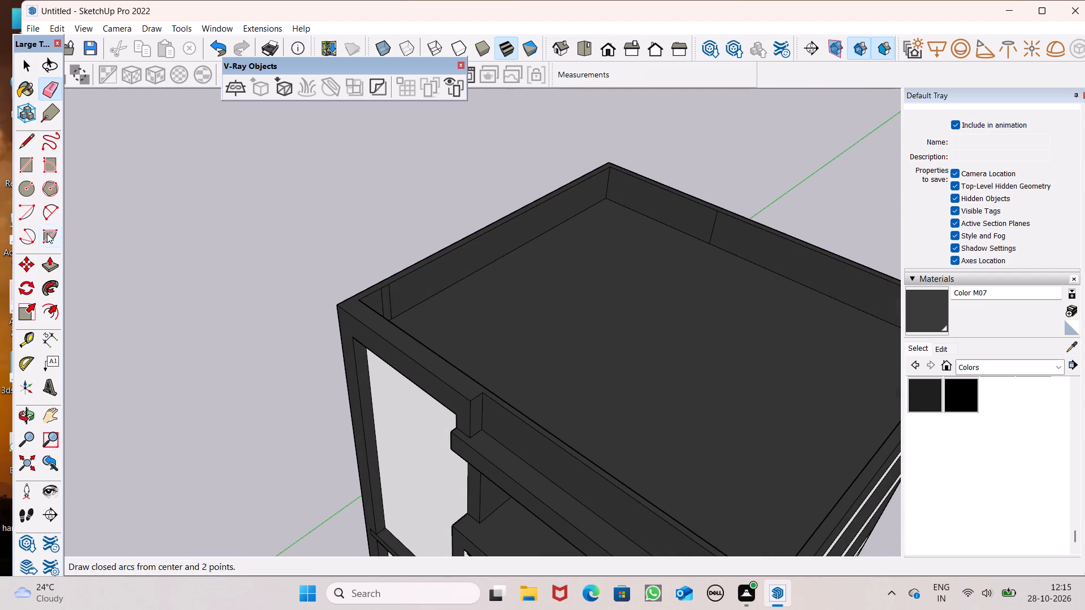
click(25, 144)
scroll(414, 347, up, 5)
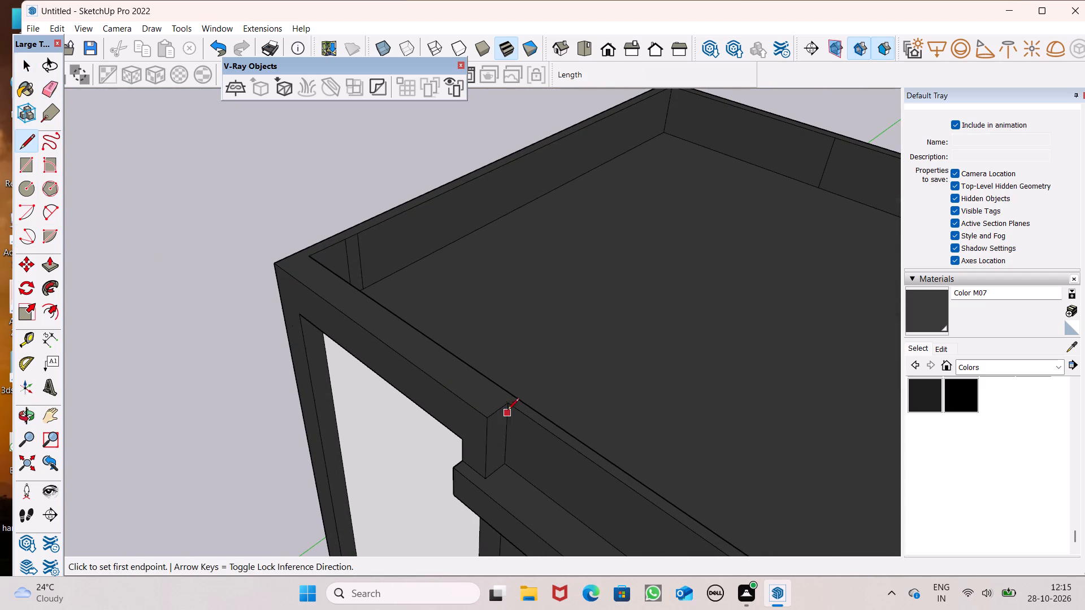
click(509, 407)
click(516, 395)
scroll(496, 345, down, 2)
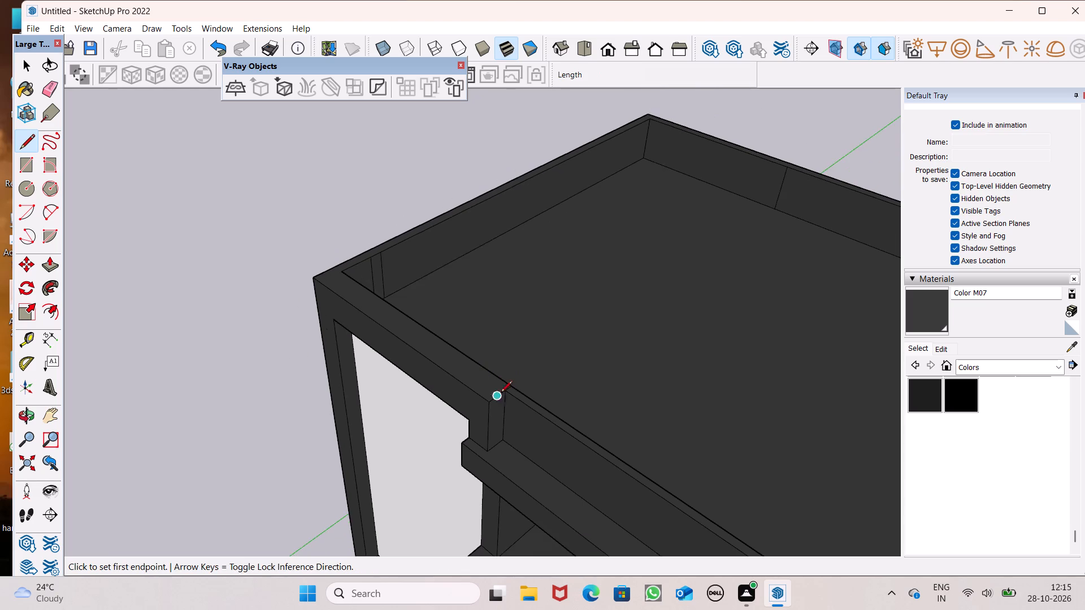
Draw a short line across the parapet's top at the rear corner above the light-banded side wall.
middle_drag(502, 396, 403, 432)
scroll(513, 365, down, 4)
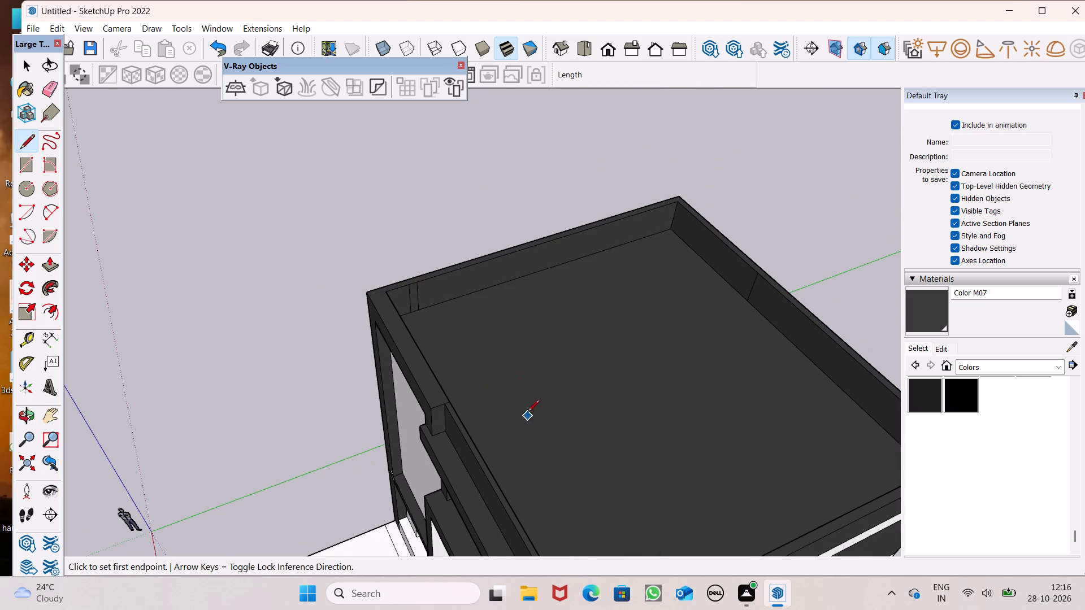
scroll(521, 374, down, 6)
scroll(511, 511, up, 1)
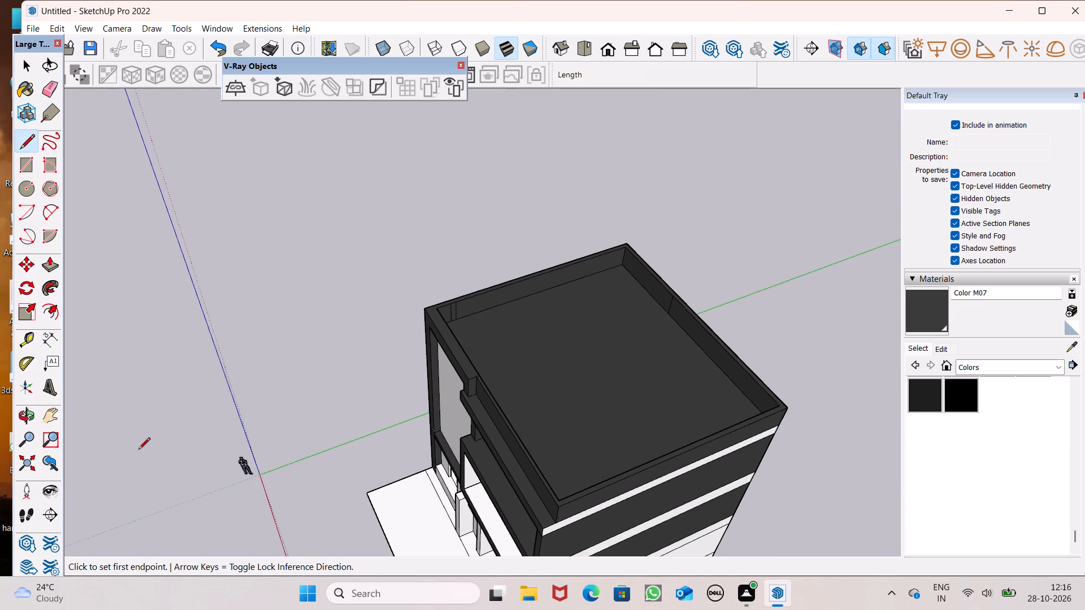
scroll(382, 334, down, 2)
middle_drag(405, 423, 541, 376)
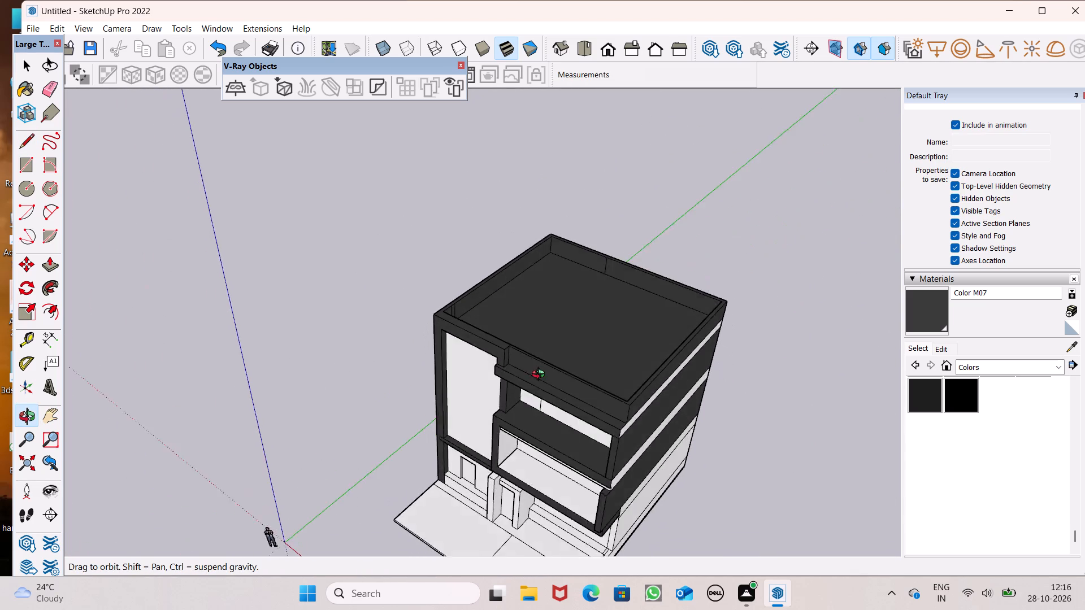
middle_drag(541, 376, 593, 246)
scroll(593, 246, up, 1)
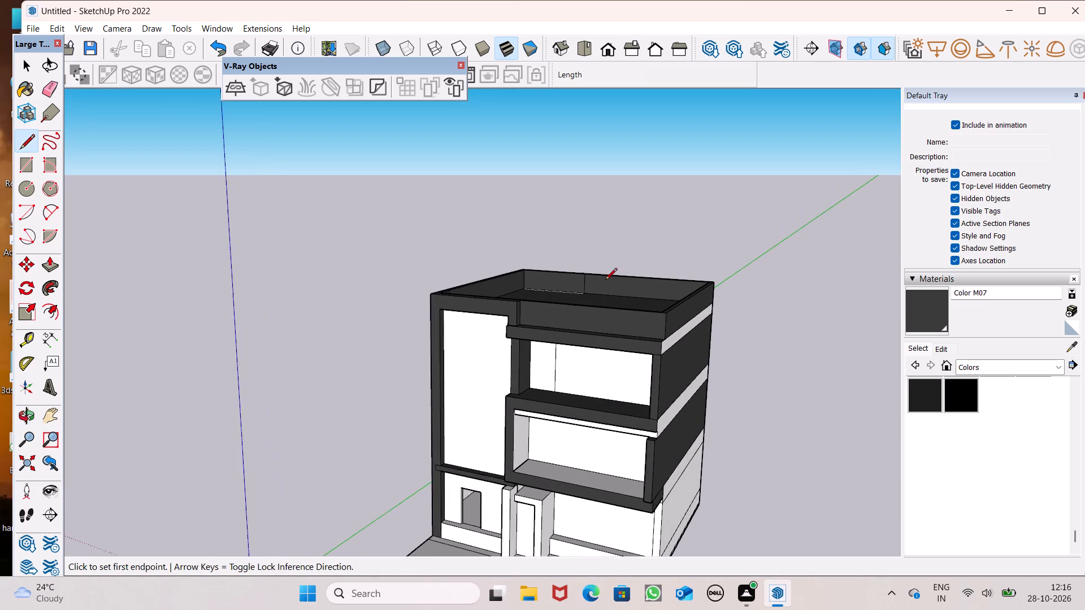
scroll(605, 281, up, 5)
middle_drag(678, 377, 636, 500)
scroll(682, 482, up, 4)
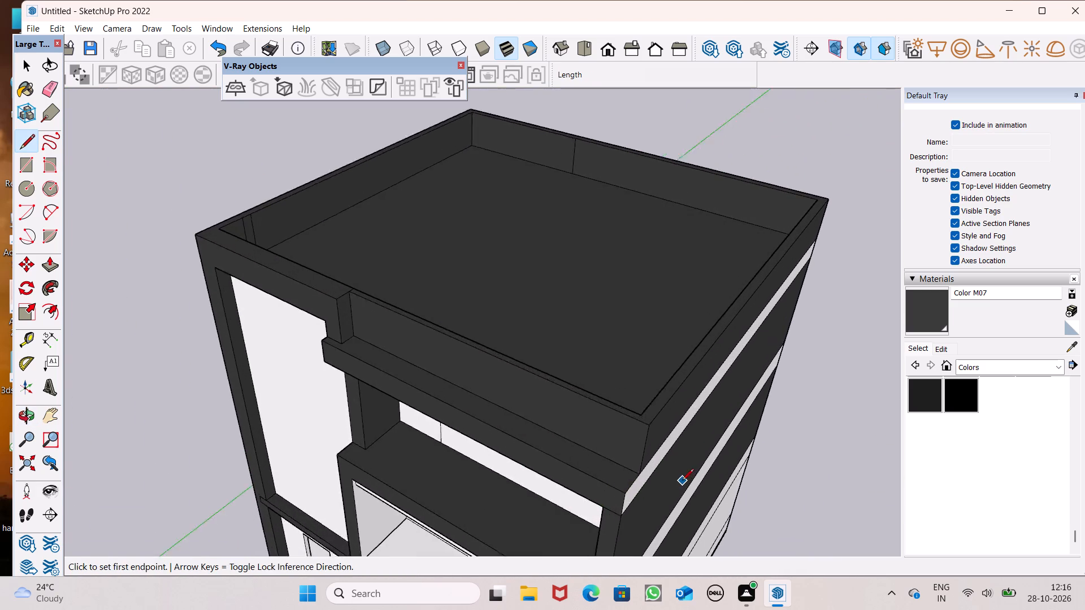
scroll(682, 481, up, 4)
scroll(617, 450, down, 7)
scroll(804, 177, up, 9)
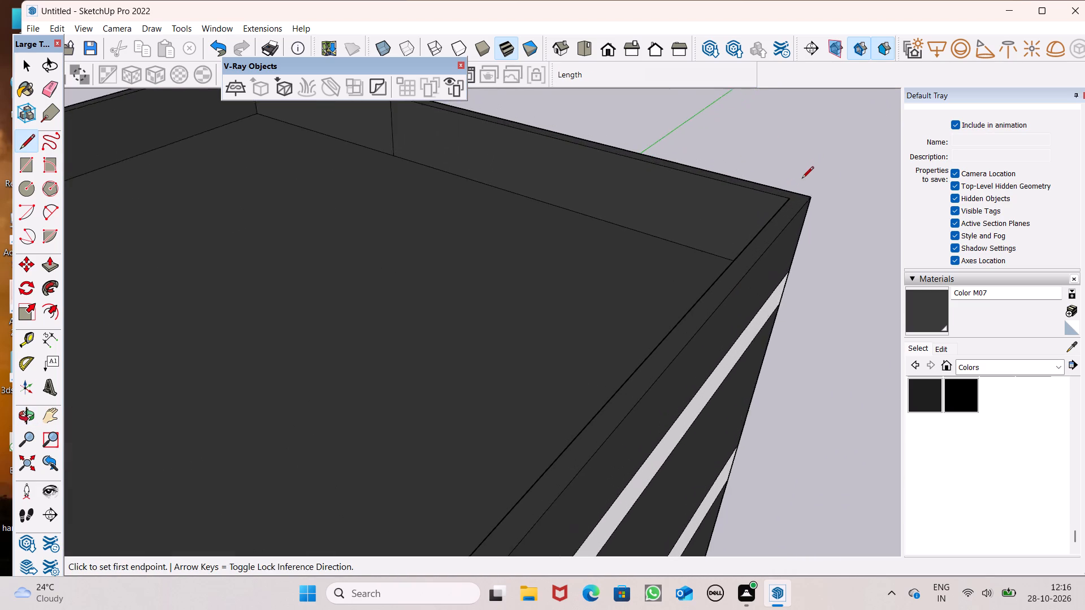
scroll(802, 179, up, 3)
click(783, 206)
click(785, 197)
key(space)
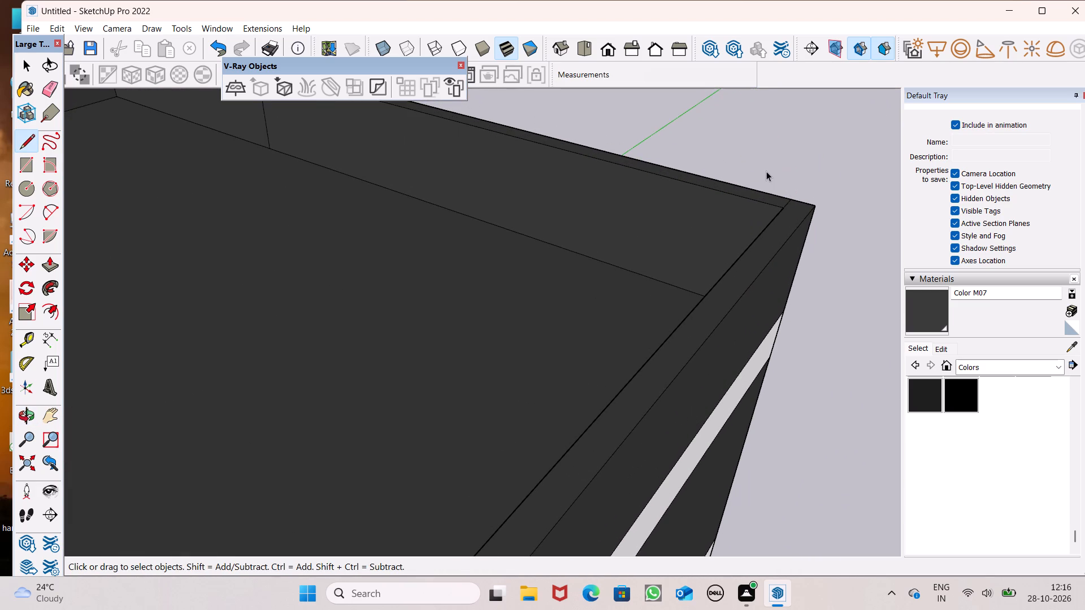
Examine the roof parapet's corners, top edges and front step from several sides of the building.
scroll(766, 171, down, 8)
middle_drag(753, 227, 514, 339)
scroll(663, 361, up, 7)
scroll(648, 354, down, 6)
scroll(725, 416, up, 2)
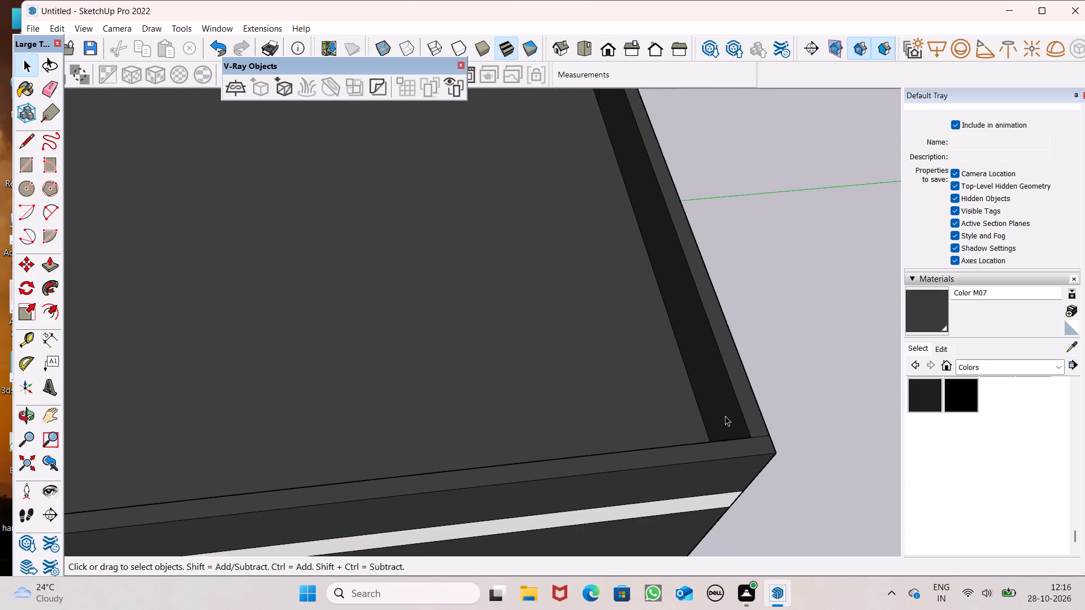
scroll(725, 416, up, 4)
scroll(705, 410, down, 6)
scroll(761, 498, up, 7)
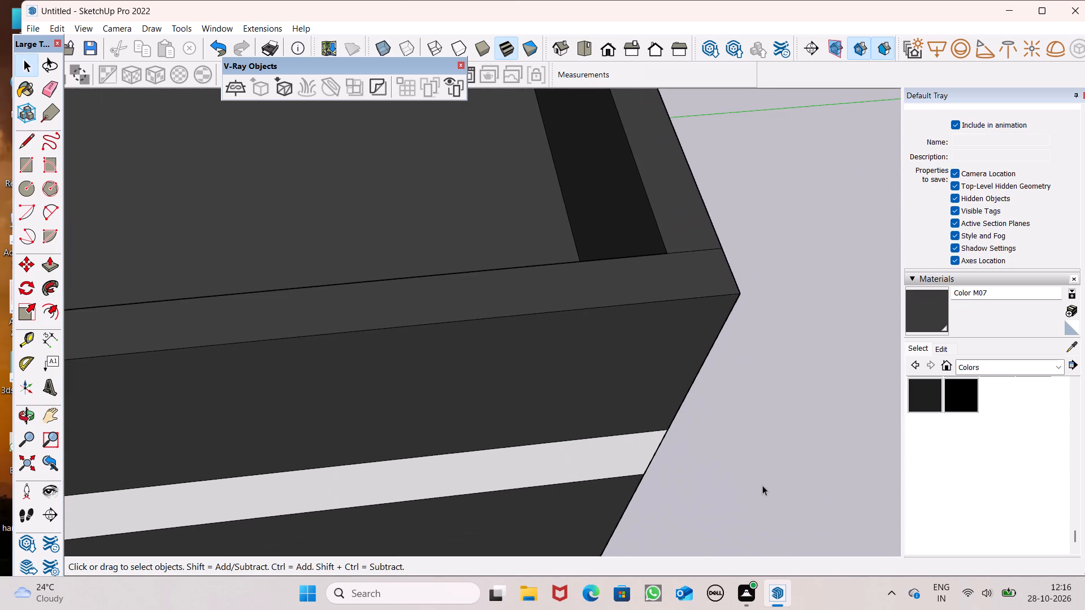
scroll(760, 477, up, 1)
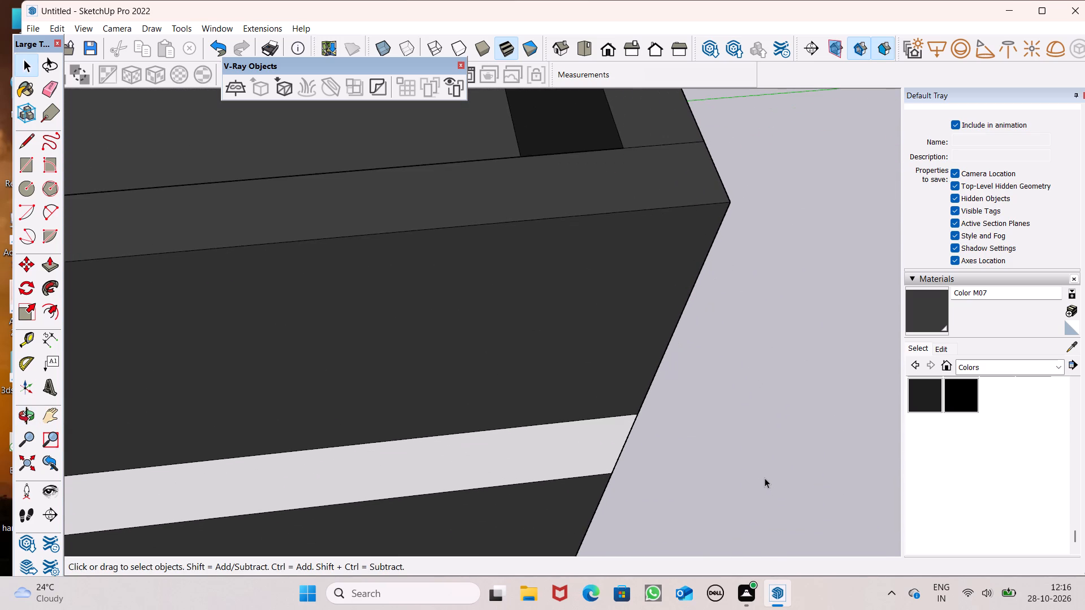
scroll(765, 478, up, 2)
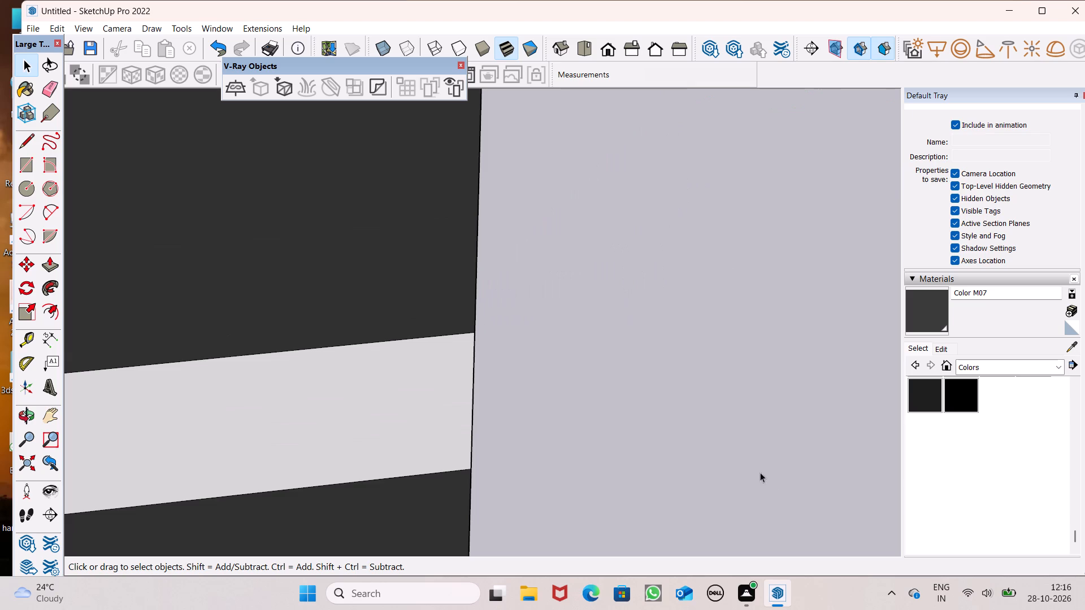
scroll(689, 406, down, 8)
scroll(657, 319, up, 9)
scroll(657, 319, down, 20)
scroll(657, 319, down, 7)
middle_drag(607, 343, 778, 375)
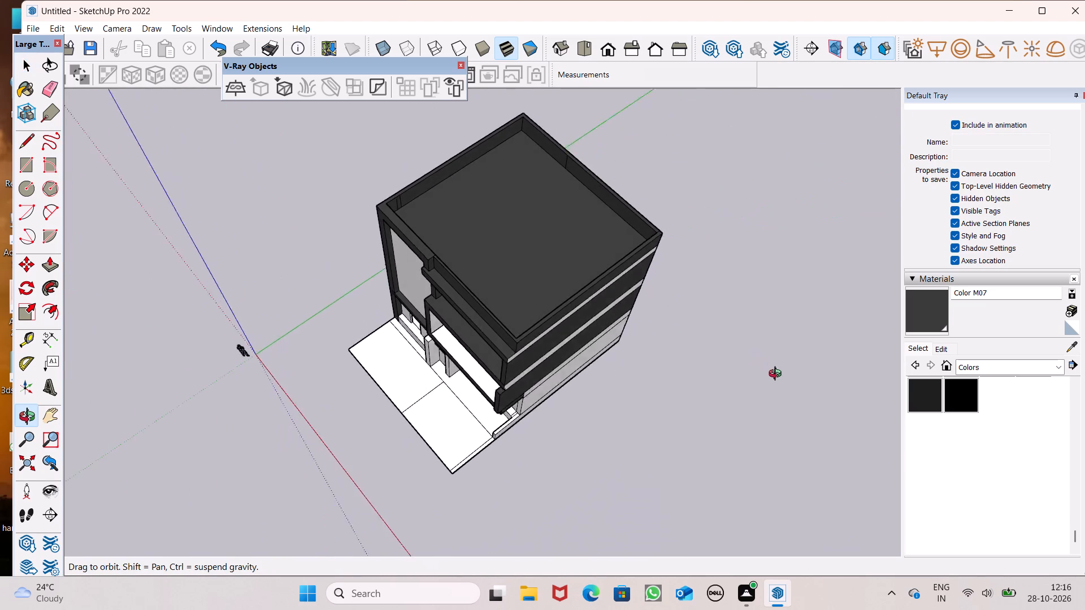
middle_drag(778, 375, 661, 371)
middle_drag(653, 262, 774, 216)
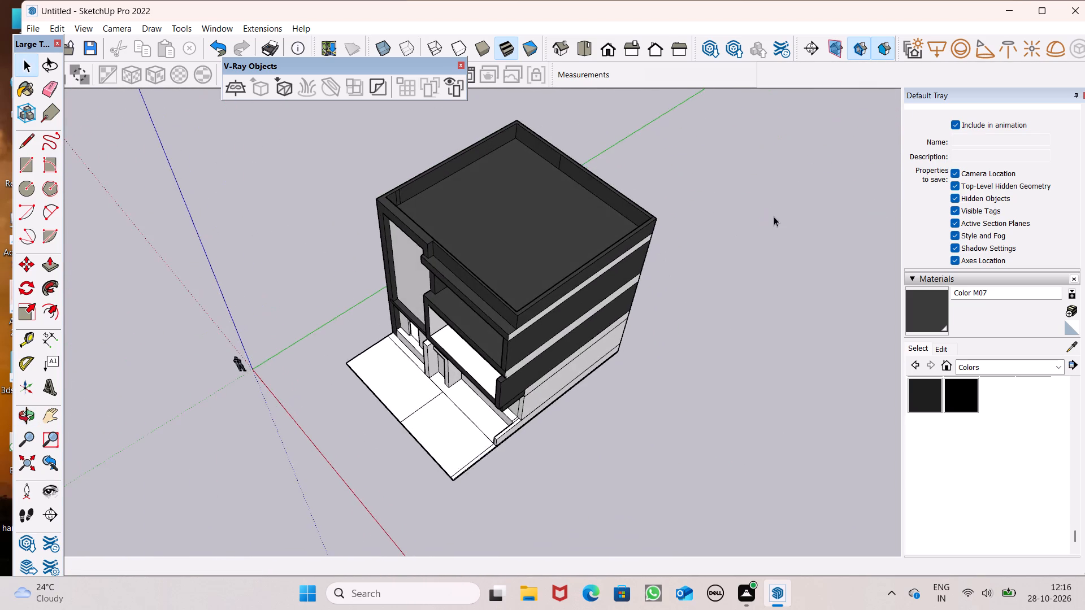
scroll(489, 255, up, 7)
scroll(474, 288, down, 3)
middle_drag(474, 321, 220, 347)
scroll(220, 347, up, 1)
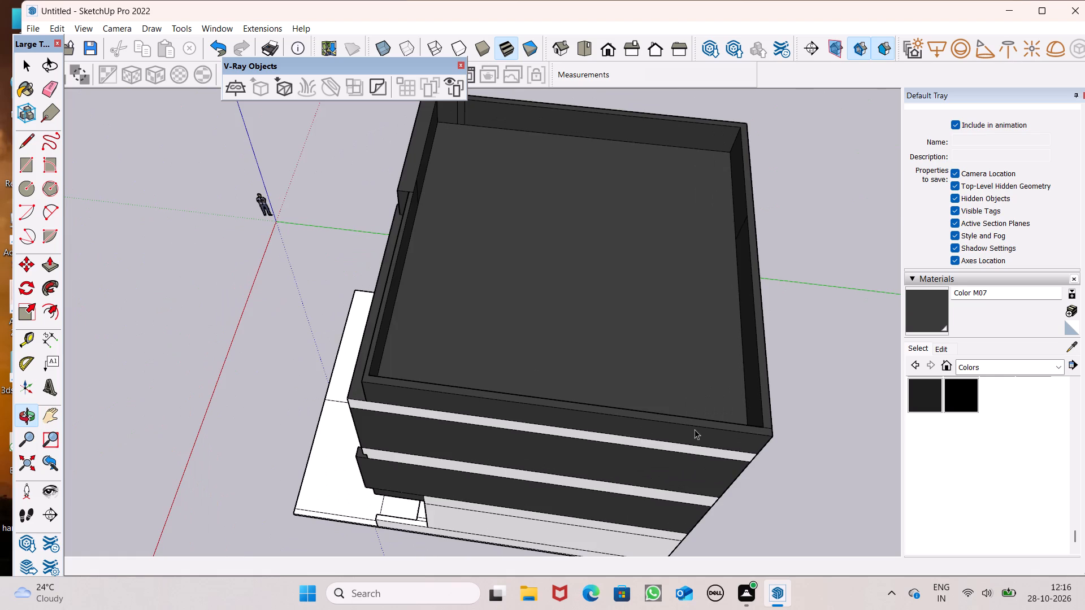
scroll(743, 449, up, 7)
scroll(789, 463, down, 7)
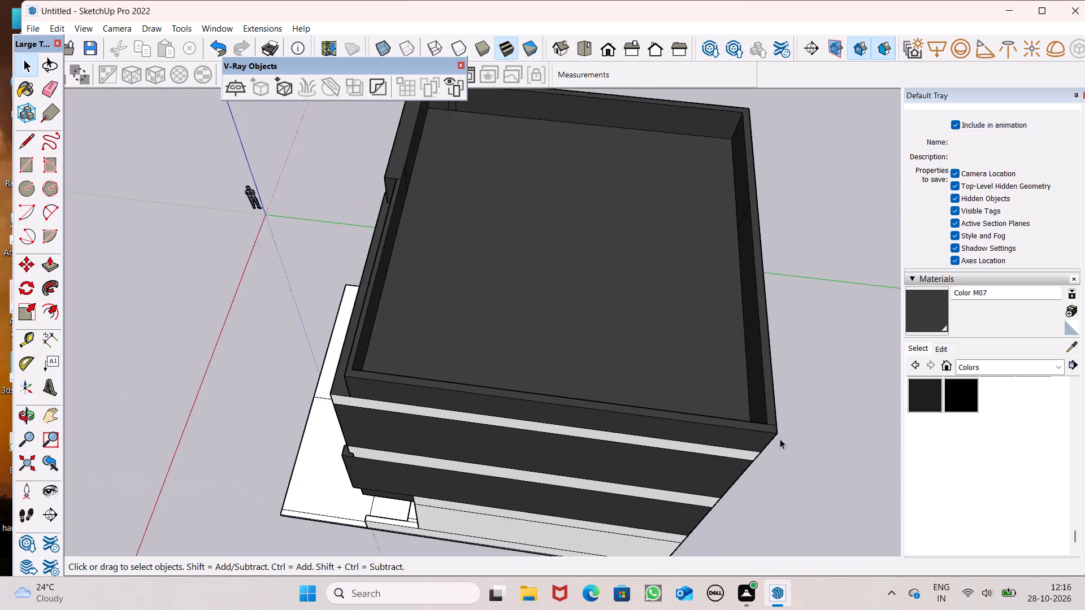
scroll(749, 364, down, 11)
middle_drag(533, 359, 796, 241)
scroll(780, 262, up, 1)
scroll(667, 227, up, 5)
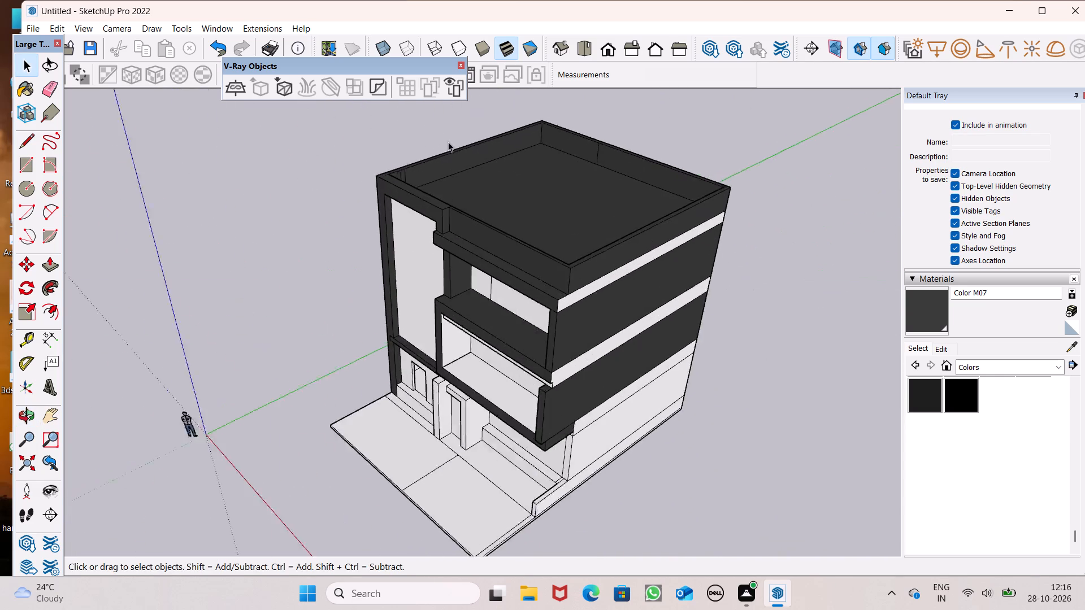
scroll(448, 142, up, 10)
scroll(440, 242, down, 4)
middle_drag(452, 360, 598, 306)
scroll(585, 261, up, 2)
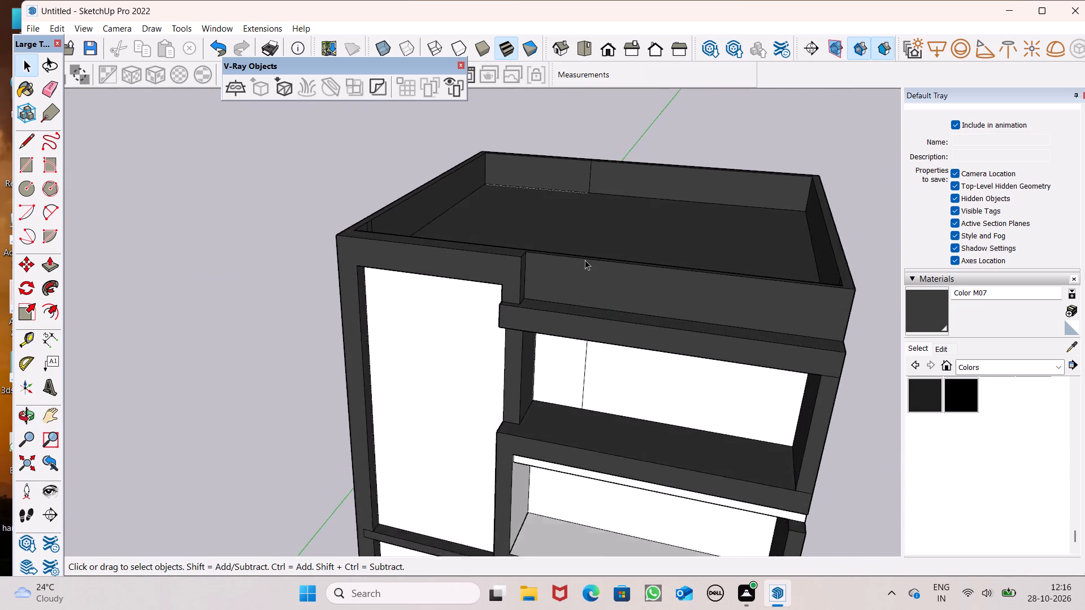
scroll(585, 260, up, 3)
scroll(585, 260, down, 6)
middle_drag(566, 322, 431, 371)
scroll(446, 351, up, 1)
scroll(541, 349, up, 1)
middle_drag(542, 349, 636, 438)
scroll(535, 367, up, 7)
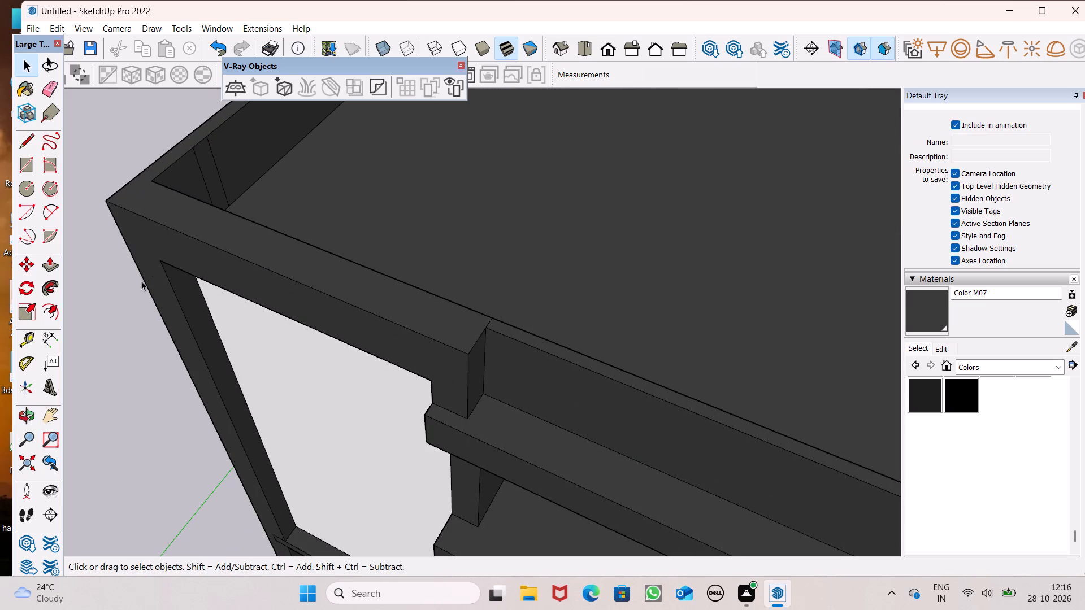
Push down the top face of the front parapet section above the balcony openings by 1'.
click(47, 271)
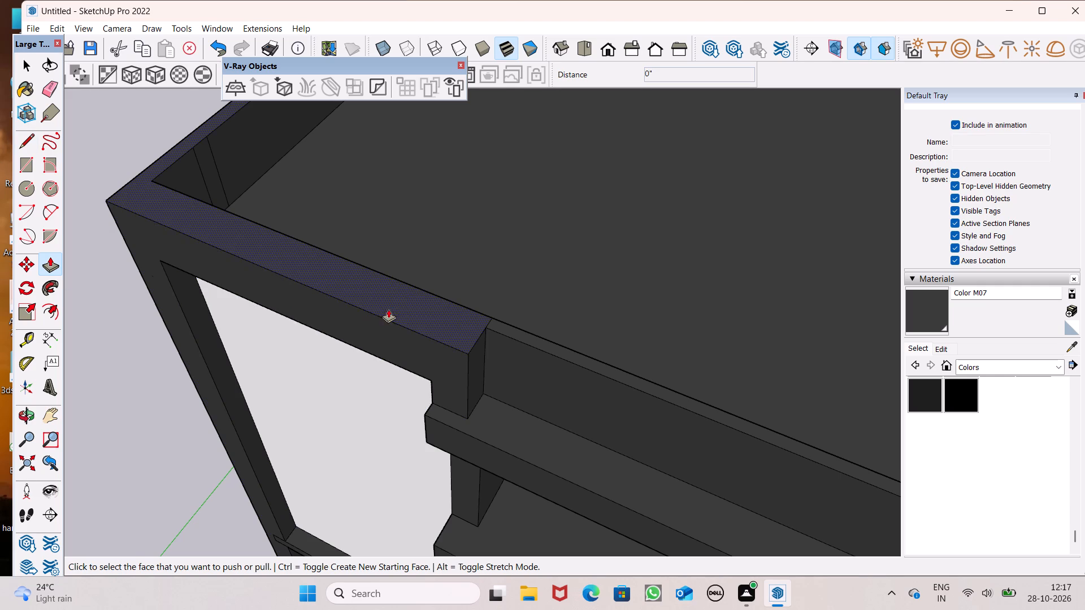
scroll(442, 254, down, 3)
middle_drag(455, 361, 502, 269)
scroll(264, 365, down, 1)
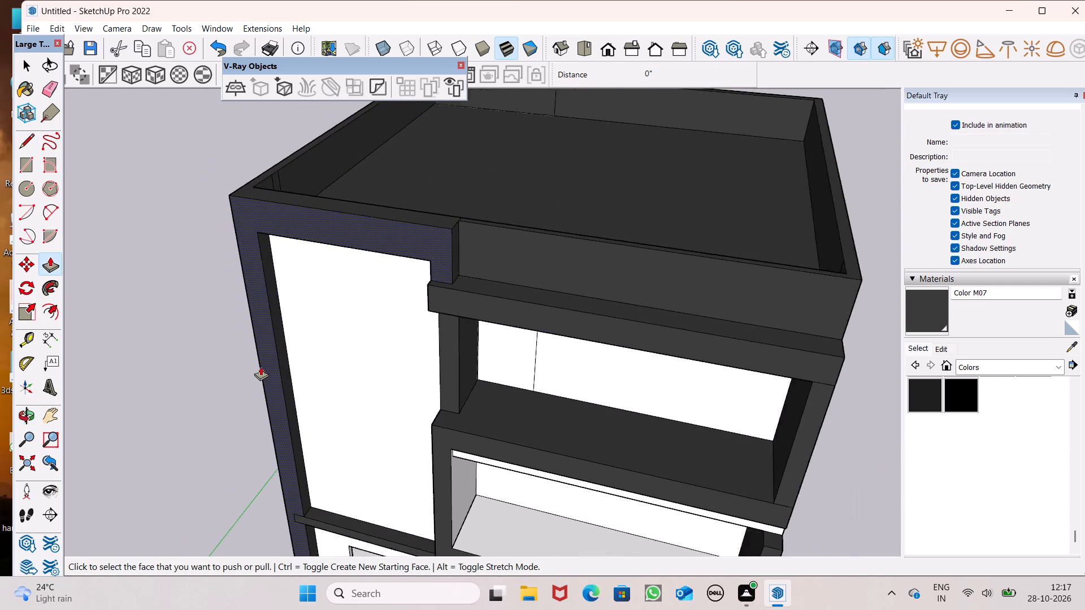
scroll(261, 367, down, 3)
scroll(310, 302, down, 2)
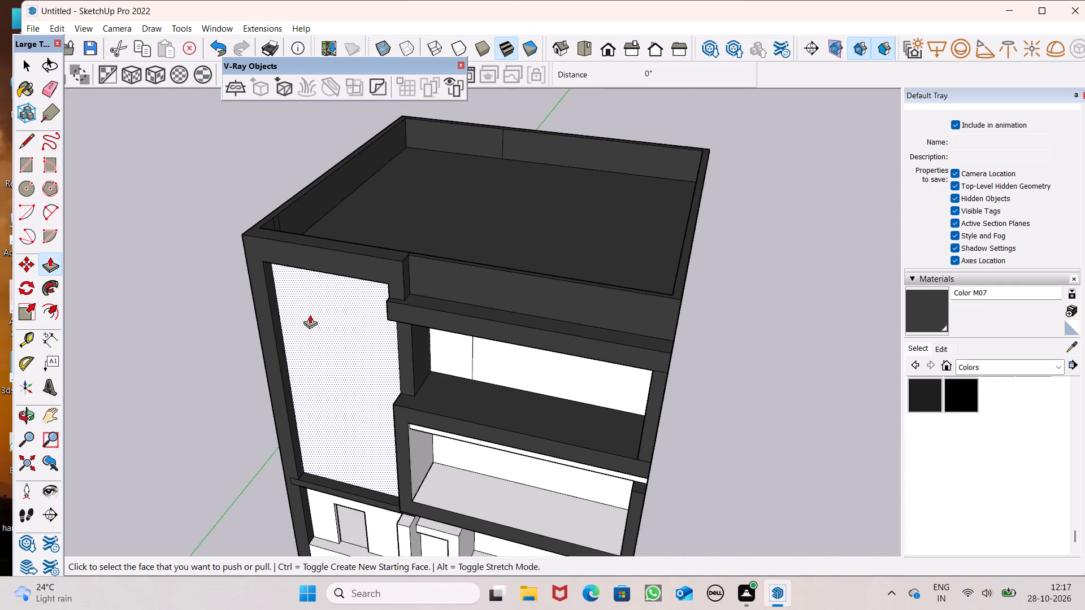
scroll(310, 315, down, 1)
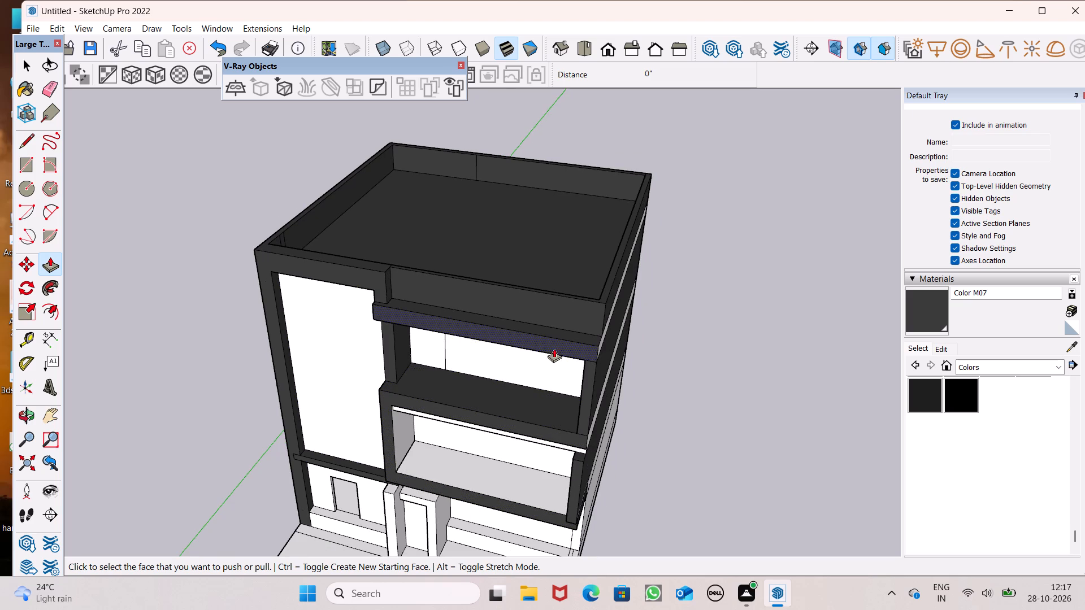
middle_drag(455, 308, 513, 372)
scroll(535, 316, down, 4)
scroll(476, 323, up, 9)
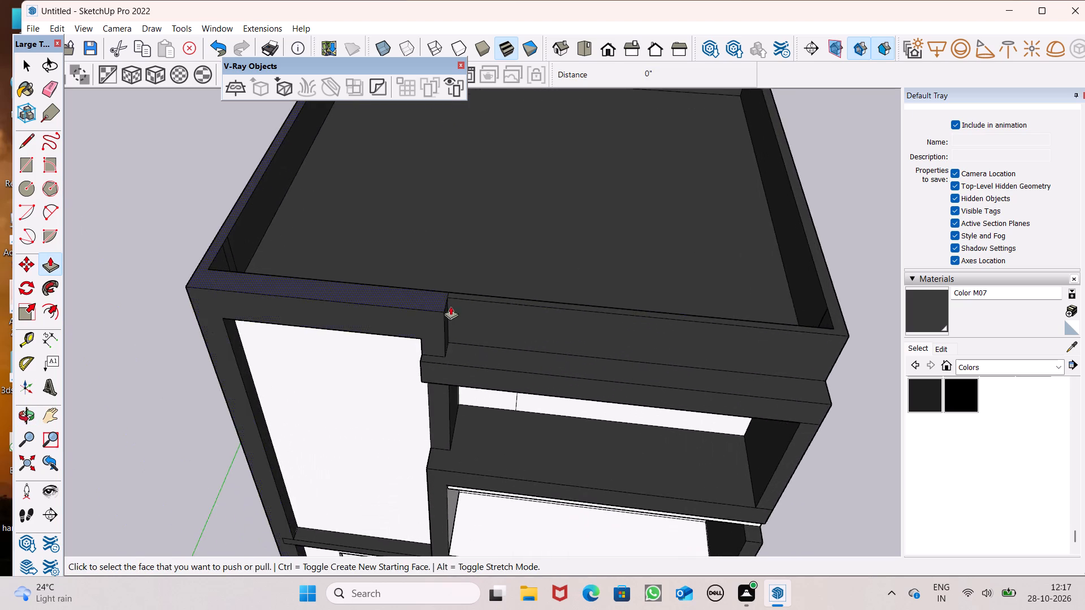
scroll(453, 305, up, 12)
drag(450, 297, 459, 321)
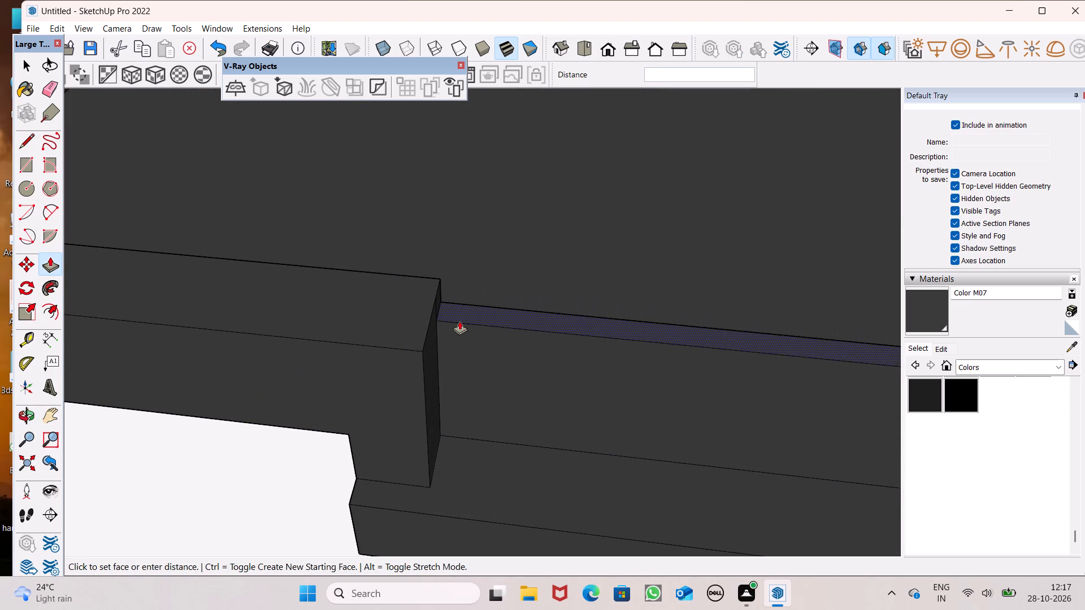
drag(459, 321, 461, 326)
text(1')
key(Return)
Pull the lowered front parapet's top face up 2" as a separate thin band.
scroll(453, 316, down, 4)
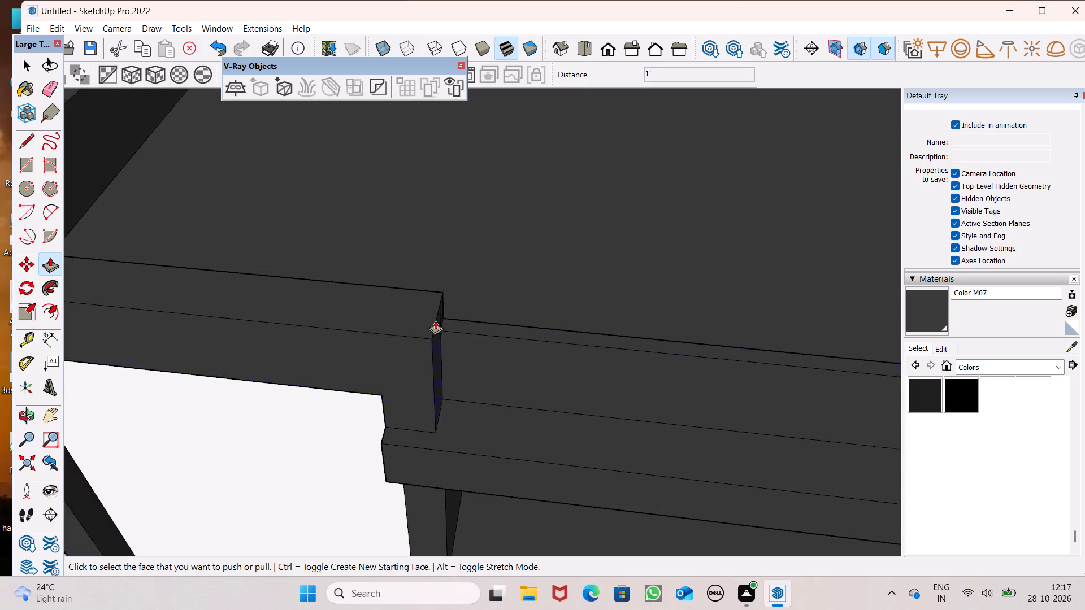
middle_drag(439, 358, 435, 267)
scroll(445, 307, down, 1)
scroll(448, 282, up, 13)
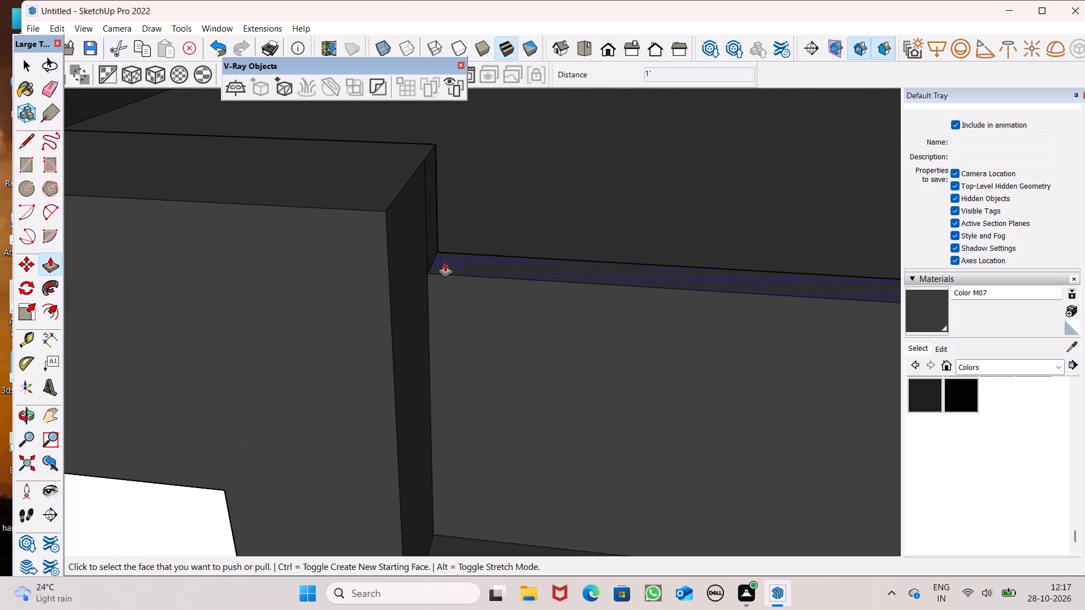
drag(445, 264, 446, 238)
text(2")
key(Return)
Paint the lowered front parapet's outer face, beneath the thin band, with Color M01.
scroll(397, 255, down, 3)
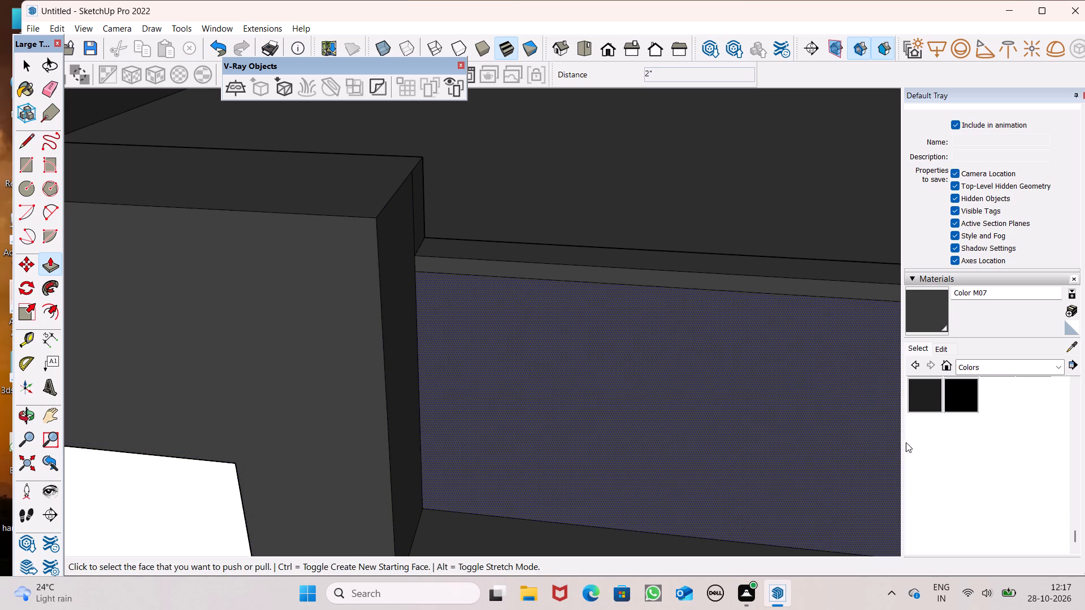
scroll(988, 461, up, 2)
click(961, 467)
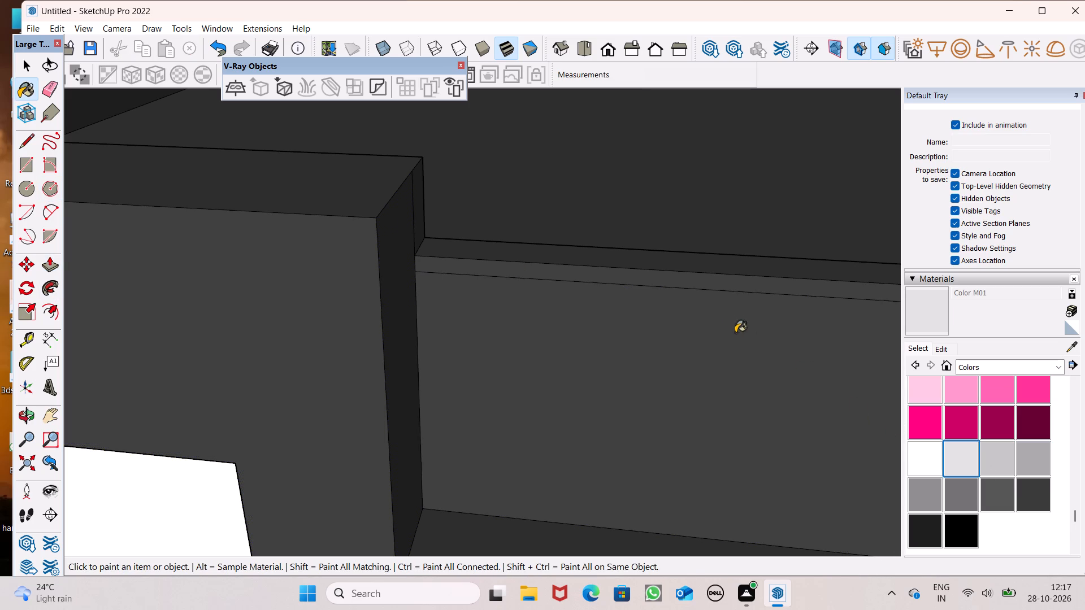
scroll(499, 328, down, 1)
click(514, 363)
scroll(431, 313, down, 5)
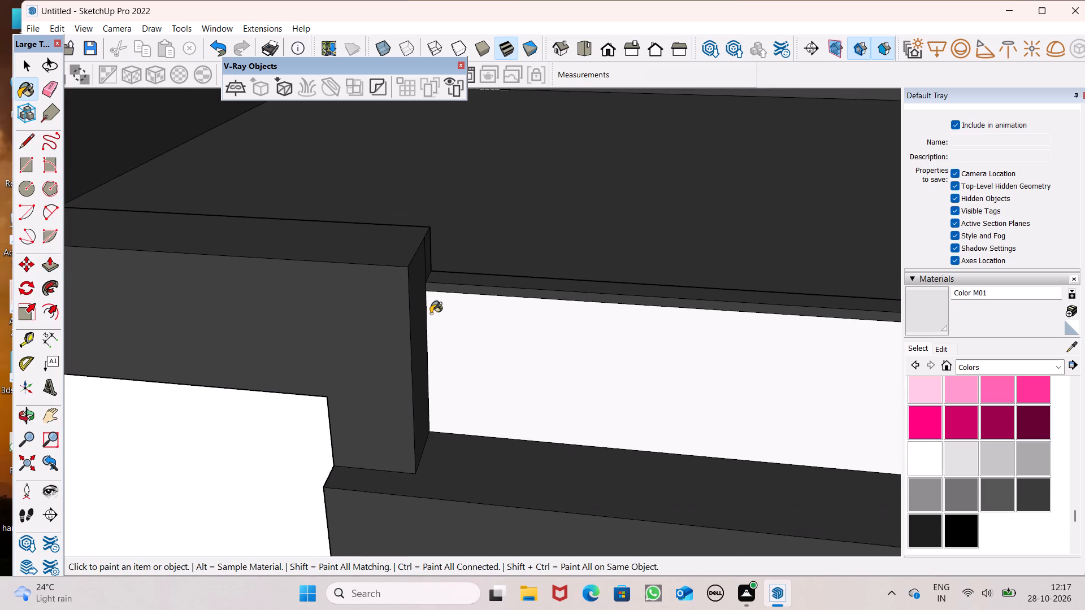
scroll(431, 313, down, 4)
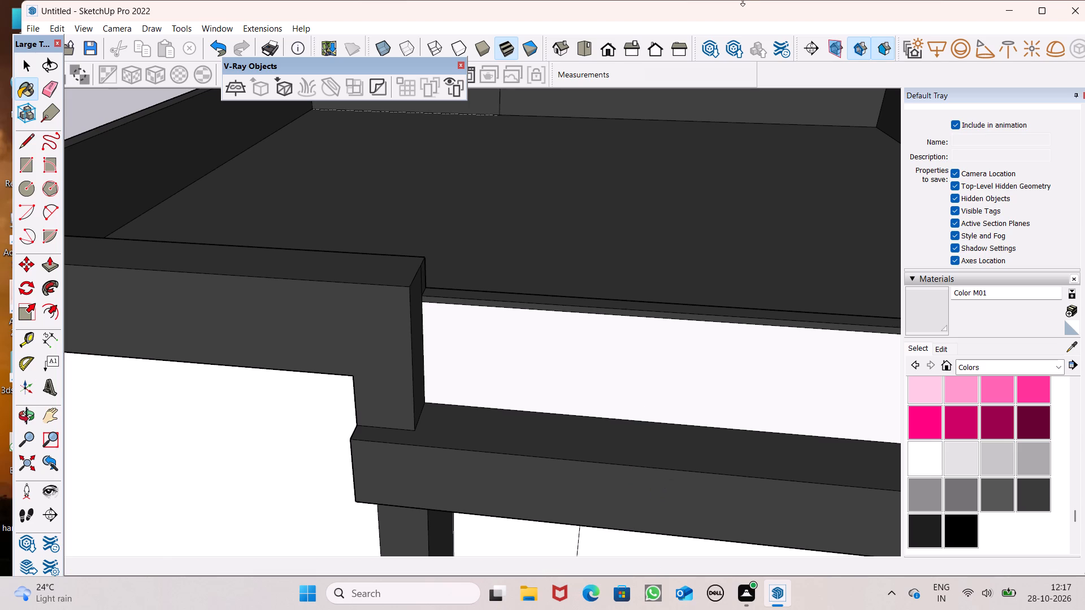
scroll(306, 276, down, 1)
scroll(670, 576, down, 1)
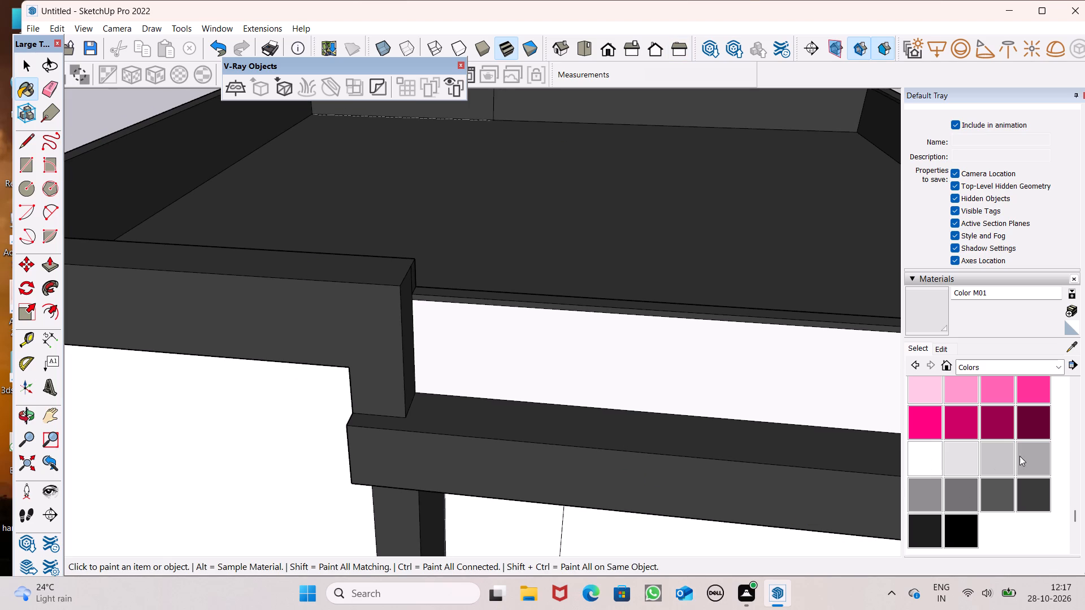
Paint the lowered front parapet's outer face with light grey Color M02, leaving the thin band above it dark.
drag(994, 460, 979, 463)
click(800, 399)
click(989, 456)
drag(742, 312, 741, 318)
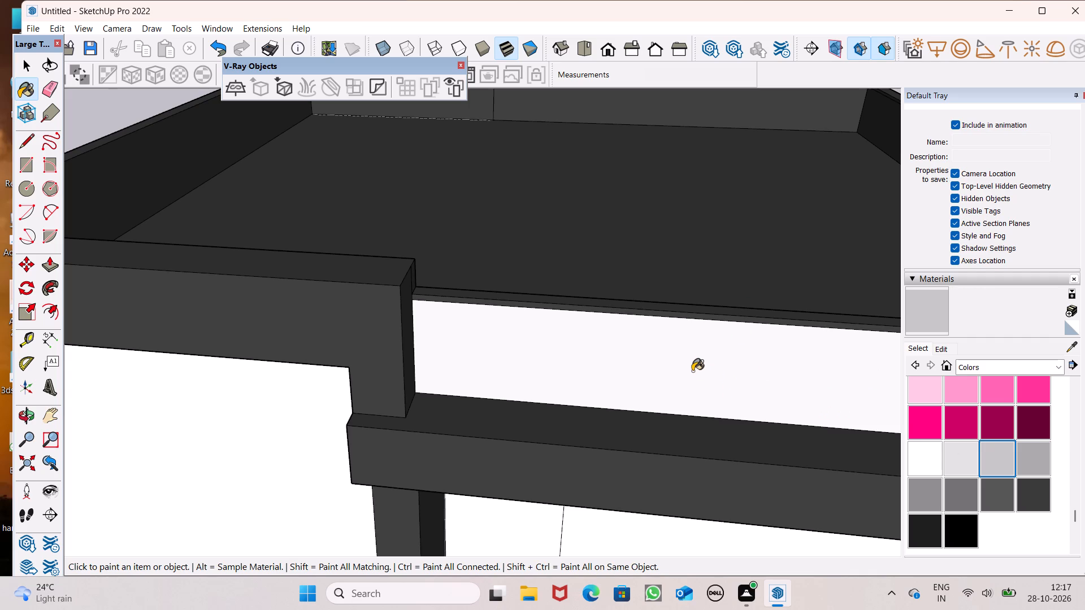
key(ctrl+z)
click(691, 377)
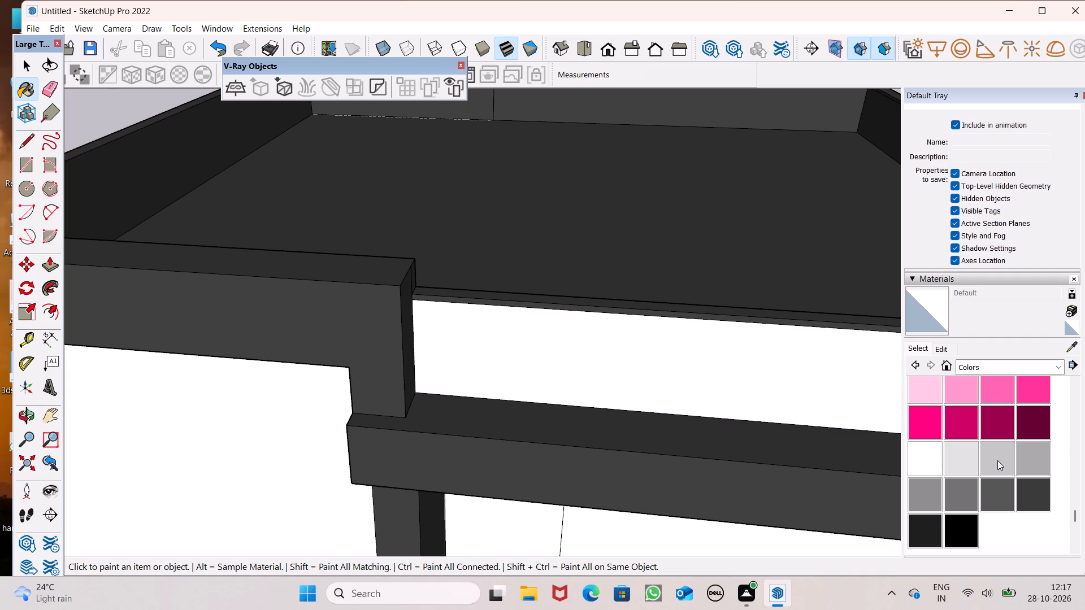
click(997, 460)
click(789, 369)
Paint the outer parapet face above the light-banded side wall with Color M02.
scroll(340, 239, down, 11)
middle_drag(695, 343, 667, 344)
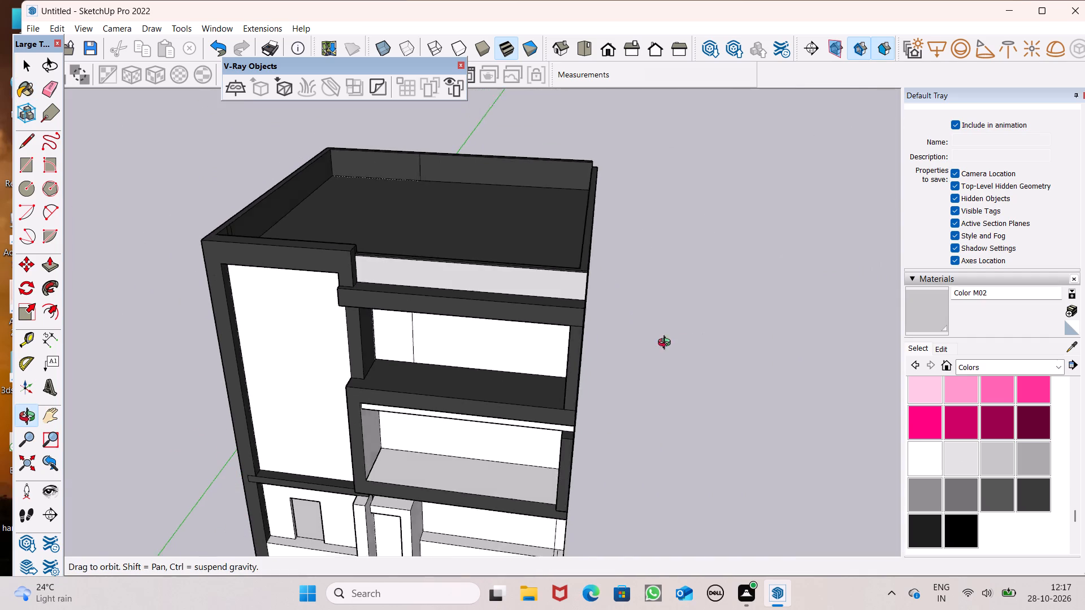
middle_drag(667, 344, 423, 344)
scroll(423, 332, up, 5)
click(419, 296)
Paint the inner parapet faces of the light-banded side and both sections of the front with Color M02.
scroll(427, 275, up, 1)
middle_drag(431, 281, 923, 303)
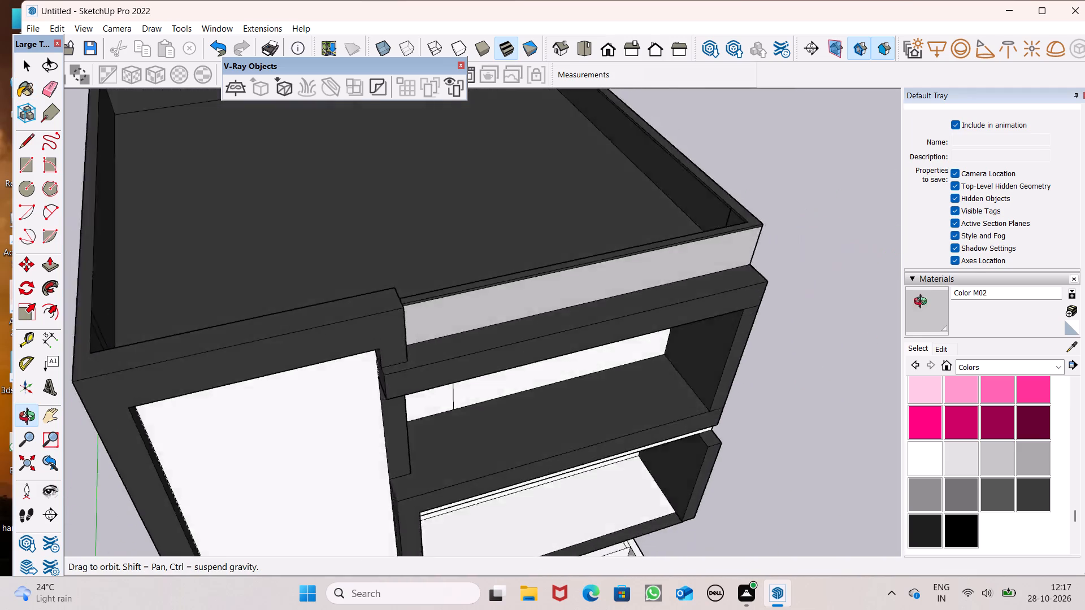
middle_drag(923, 303, 967, 248)
scroll(542, 118, up, 5)
click(546, 152)
middle_drag(566, 242, 853, 412)
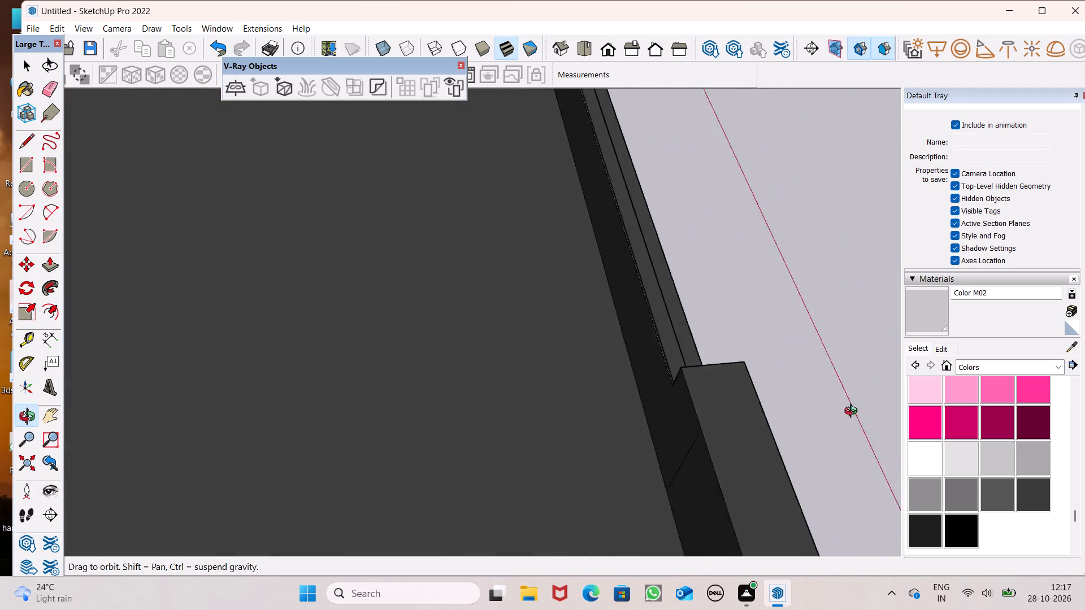
middle_drag(853, 412, 868, 366)
click(624, 268)
scroll(598, 241, down, 4)
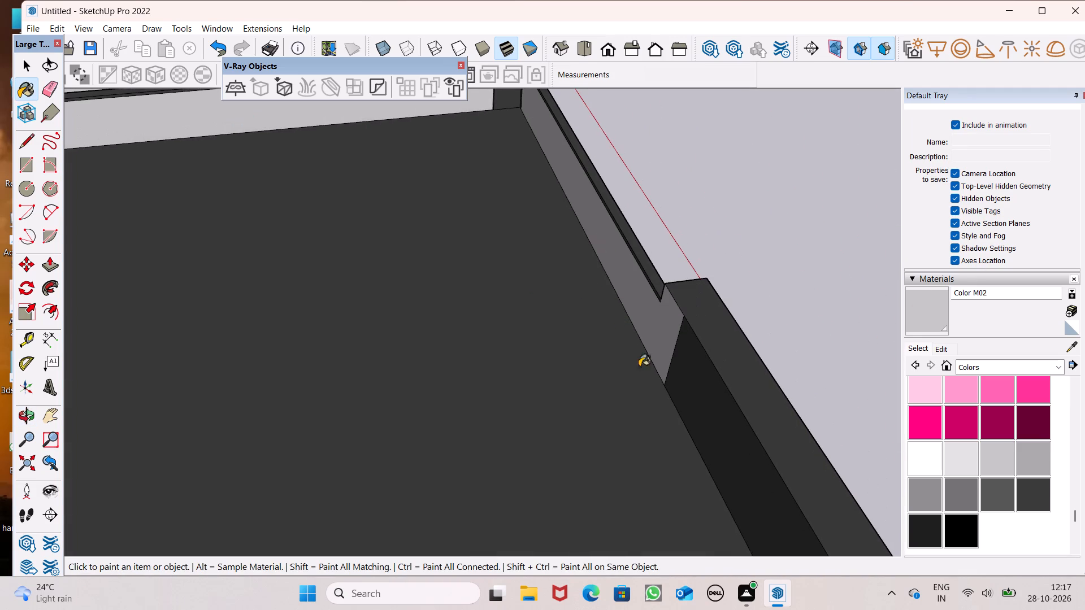
click(666, 380)
Paint the rear parapet's two inner sections and the tall-panel side's main inner face with Color M02, undoing the stray paint.
middle_drag(749, 415, 368, 341)
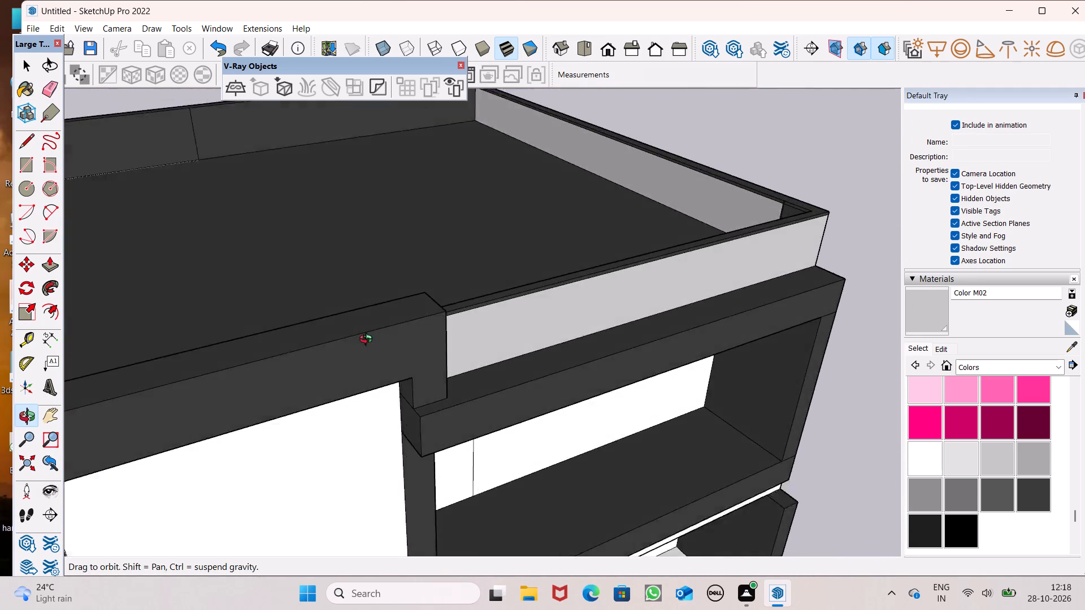
middle_drag(368, 341, 67, 271)
scroll(336, 229, up, 5)
click(559, 182)
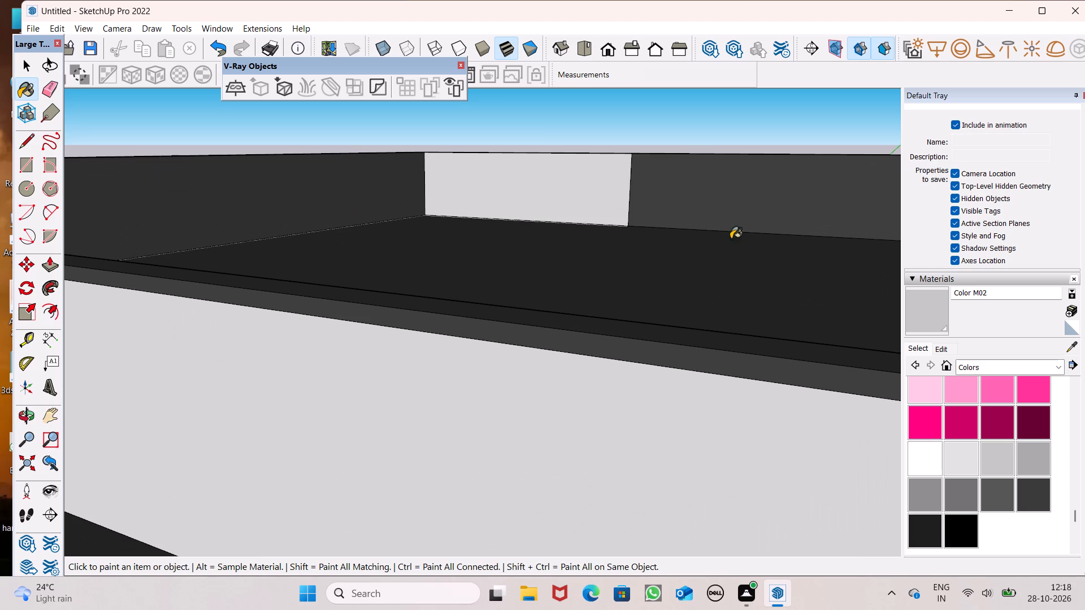
click(731, 238)
key(ctrl+z)
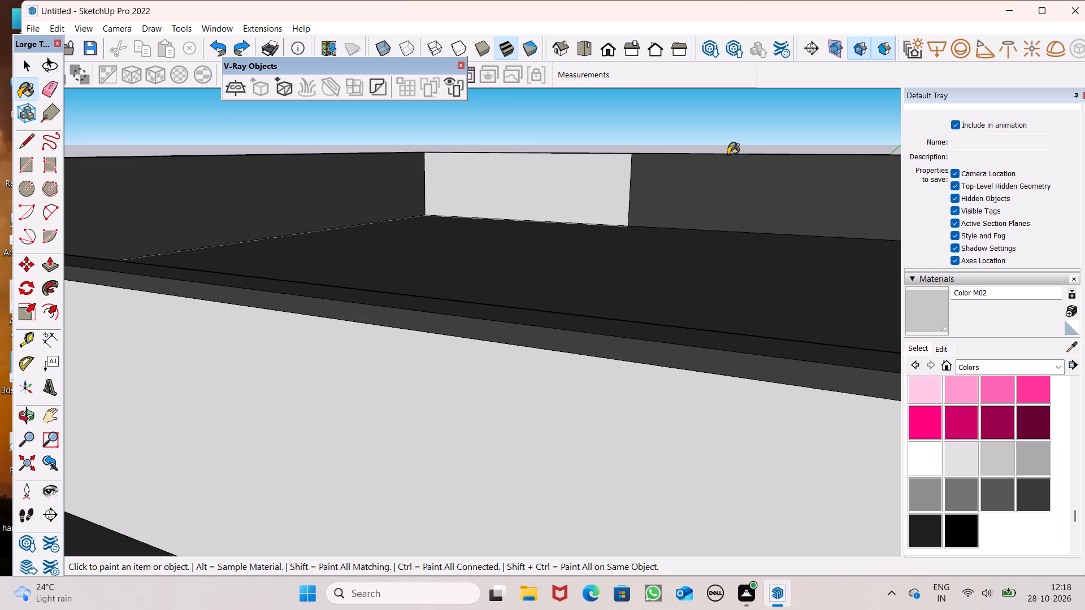
drag(698, 180, 691, 181)
click(264, 182)
Paint the remaining inner parapet patches near the front corner on the tall-panel side, including the narrow strip, with Color M02.
scroll(465, 209, down, 4)
middle_drag(539, 273, 524, 287)
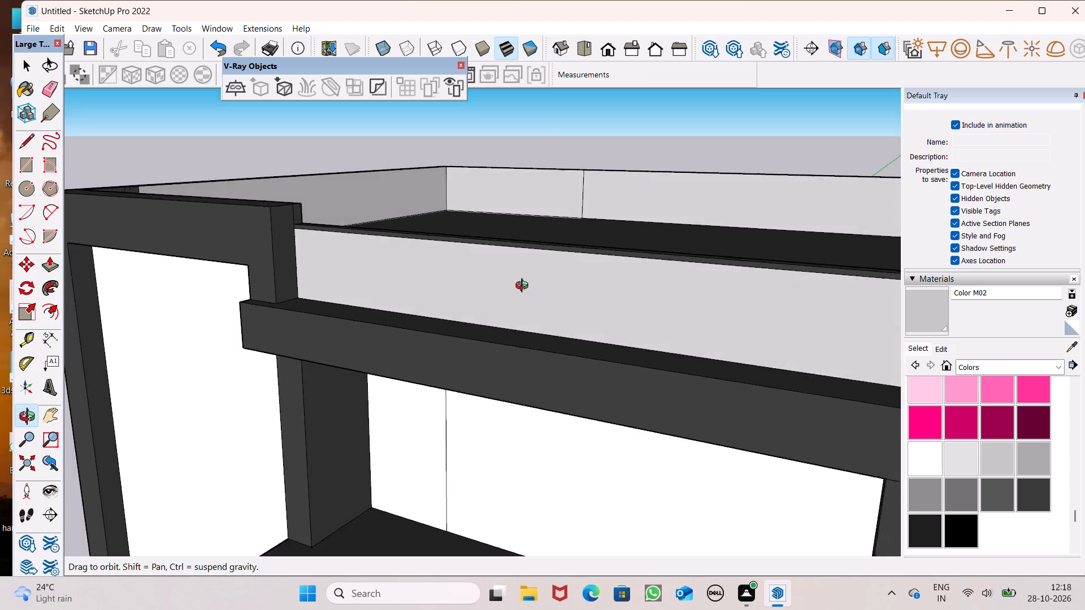
middle_drag(524, 287, 192, 311)
scroll(435, 243, up, 6)
click(420, 143)
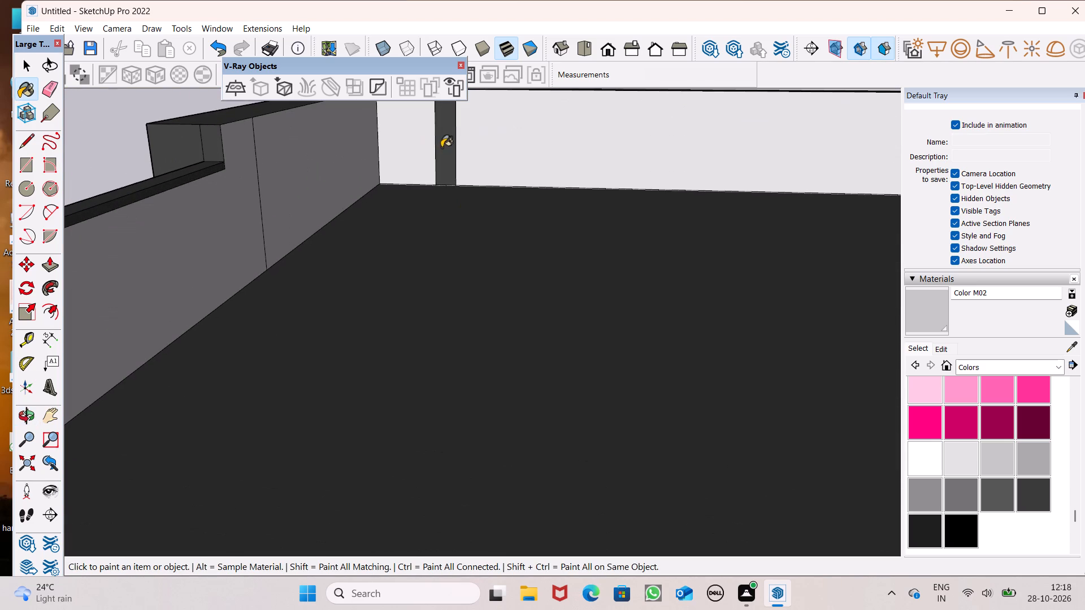
click(441, 147)
Erase the vertical seam edges on the inner faces of the front parapet and the tall-panel side parapet.
scroll(452, 274, down, 7)
click(52, 95)
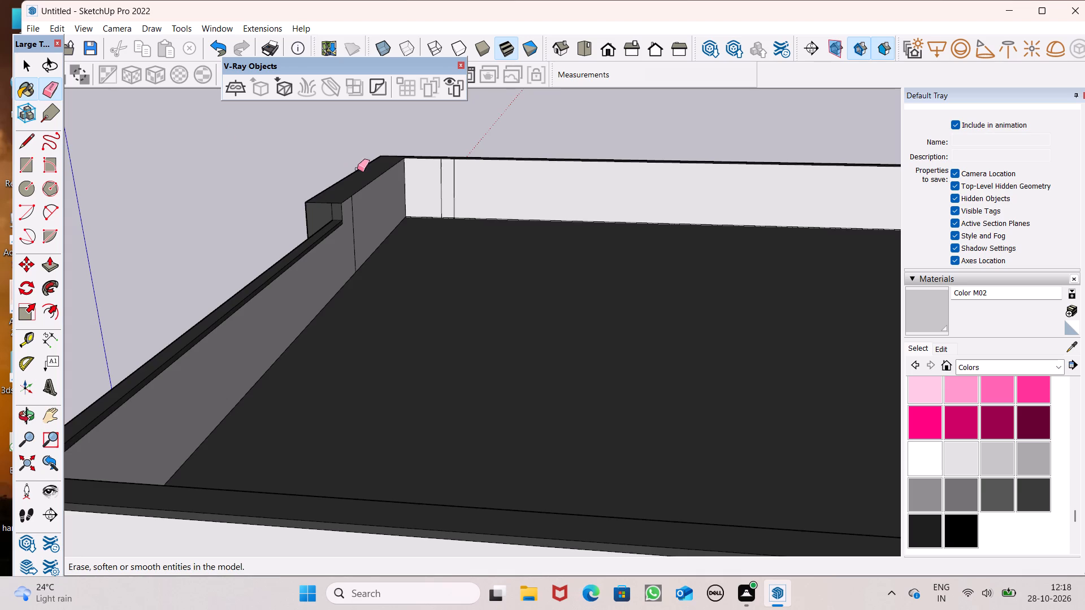
scroll(423, 232, up, 5)
drag(297, 213, 309, 202)
drag(532, 150, 465, 154)
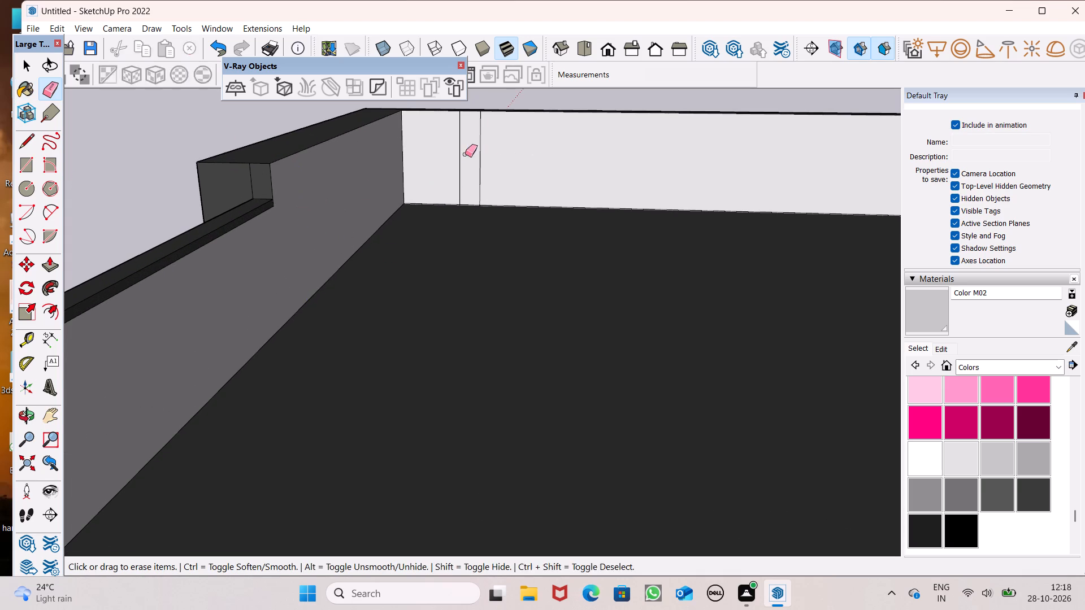
drag(465, 154, 451, 155)
Erase the vertical seam edge on the rear parapet's inner face.
scroll(440, 248, down, 7)
middle_drag(418, 297, 897, 387)
scroll(730, 363, down, 5)
scroll(699, 212, up, 6)
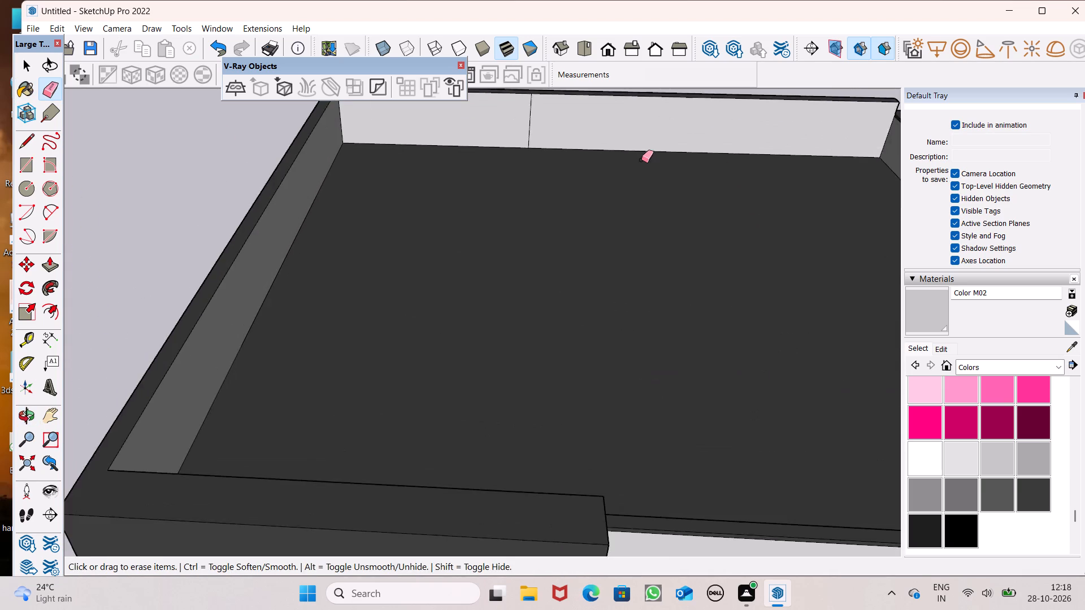
scroll(618, 310, down, 4)
scroll(522, 197, up, 6)
drag(554, 163, 580, 164)
Examine the repainted parapet and the whole front facade from above, close up and at a distance.
scroll(479, 248, down, 4)
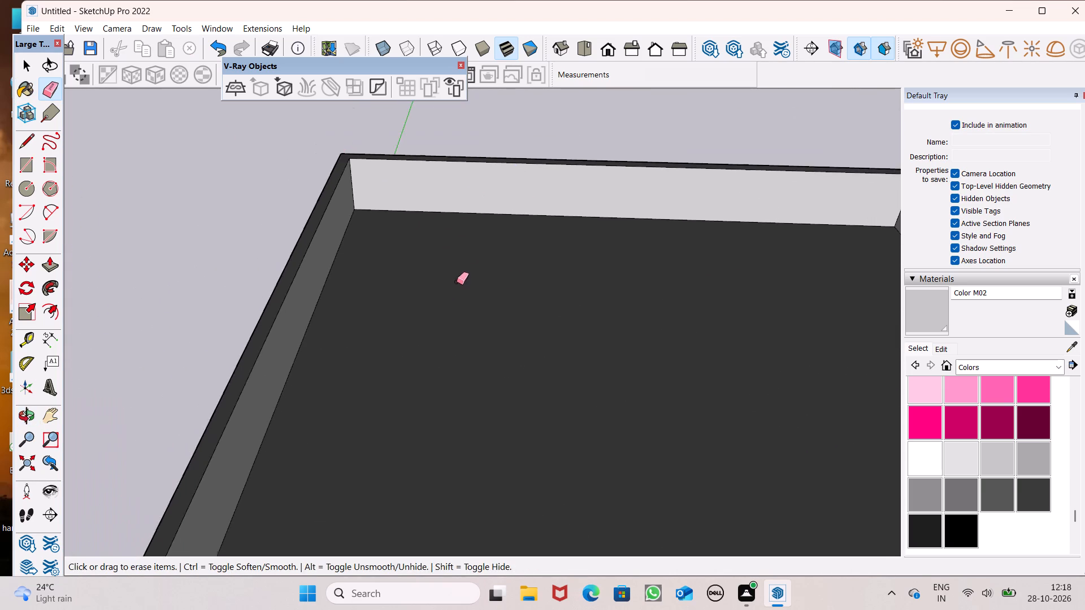
middle_drag(585, 273, 740, 216)
scroll(760, 190, up, 1)
scroll(496, 267, down, 6)
middle_drag(494, 420, 289, 348)
scroll(310, 350, up, 2)
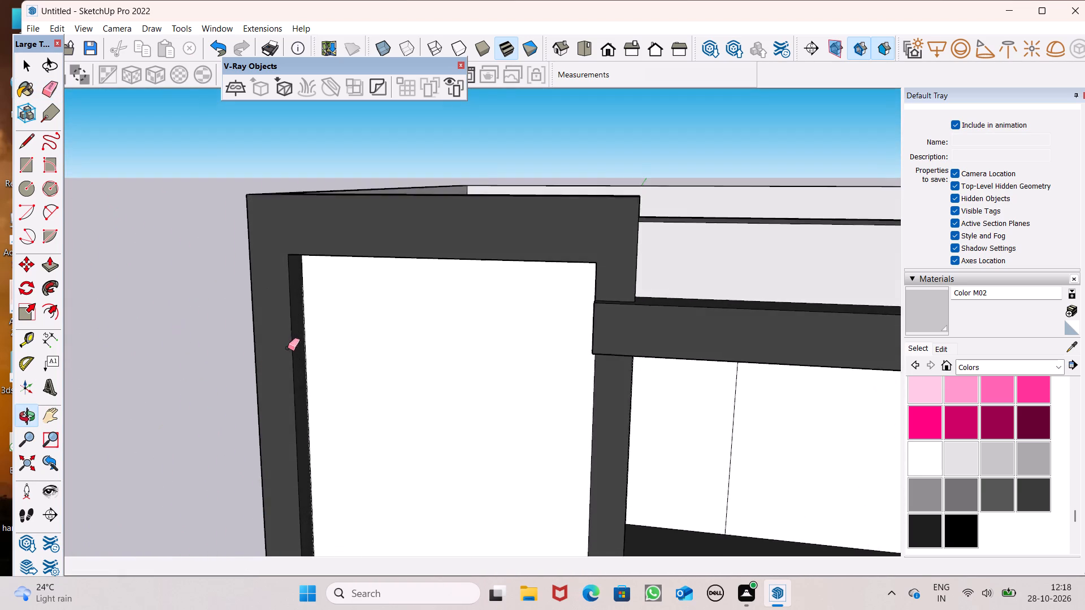
scroll(329, 343, down, 6)
middle_drag(511, 412, 622, 352)
scroll(531, 330, down, 15)
middle_drag(511, 463, 472, 592)
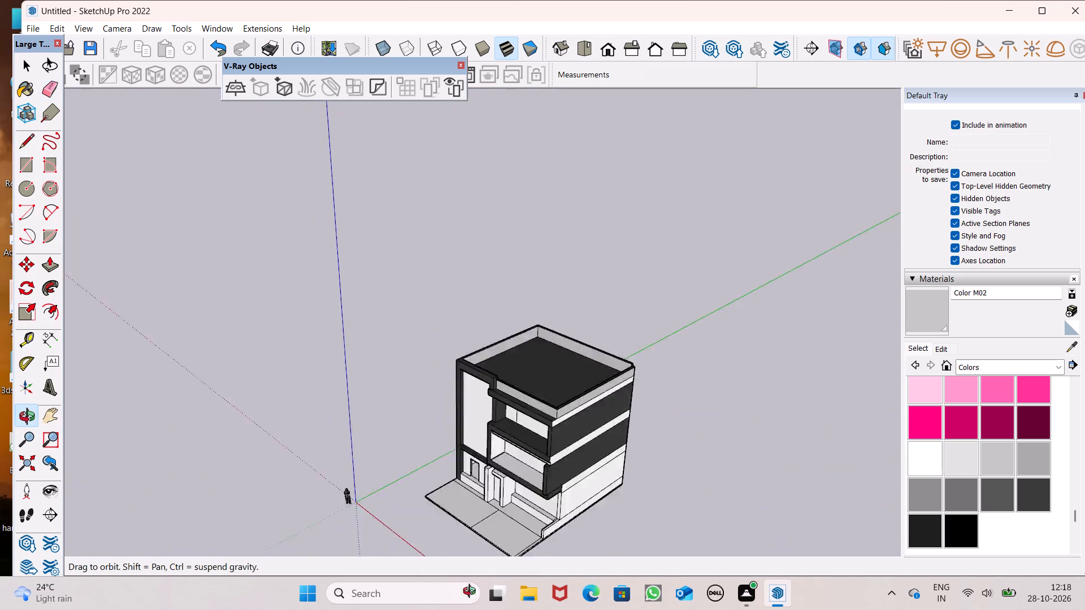
middle_drag(472, 592, 477, 495)
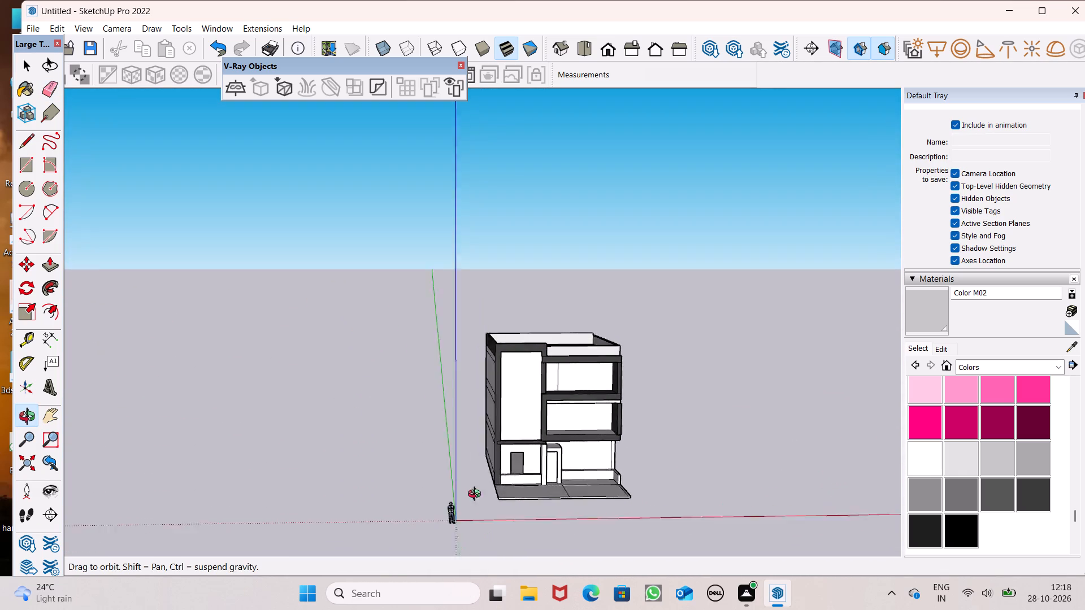
middle_drag(477, 495, 439, 498)
scroll(491, 464, up, 4)
scroll(705, 571, up, 2)
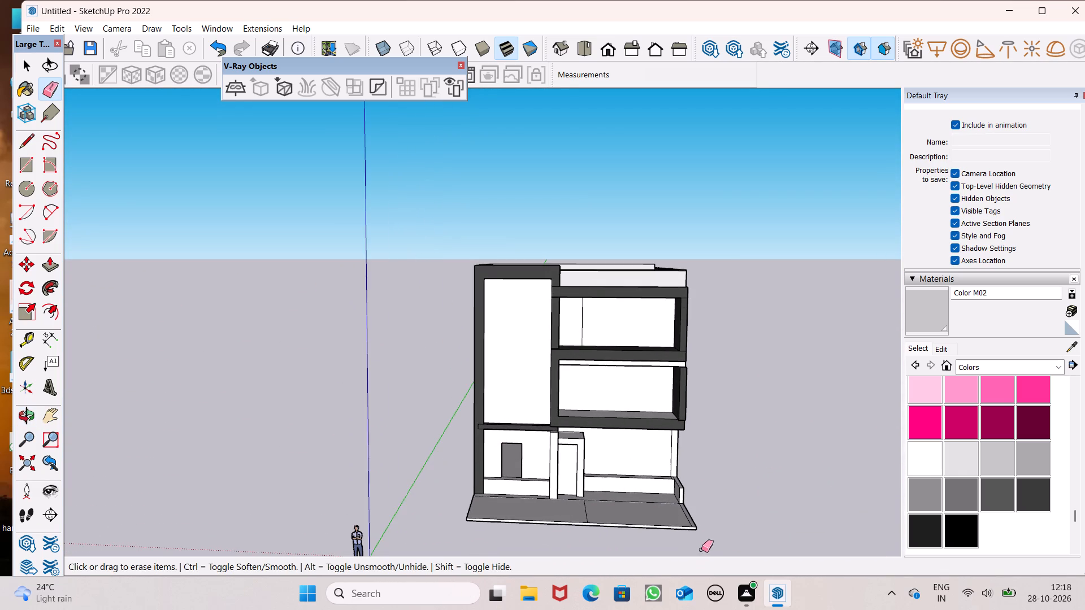
scroll(583, 428, up, 2)
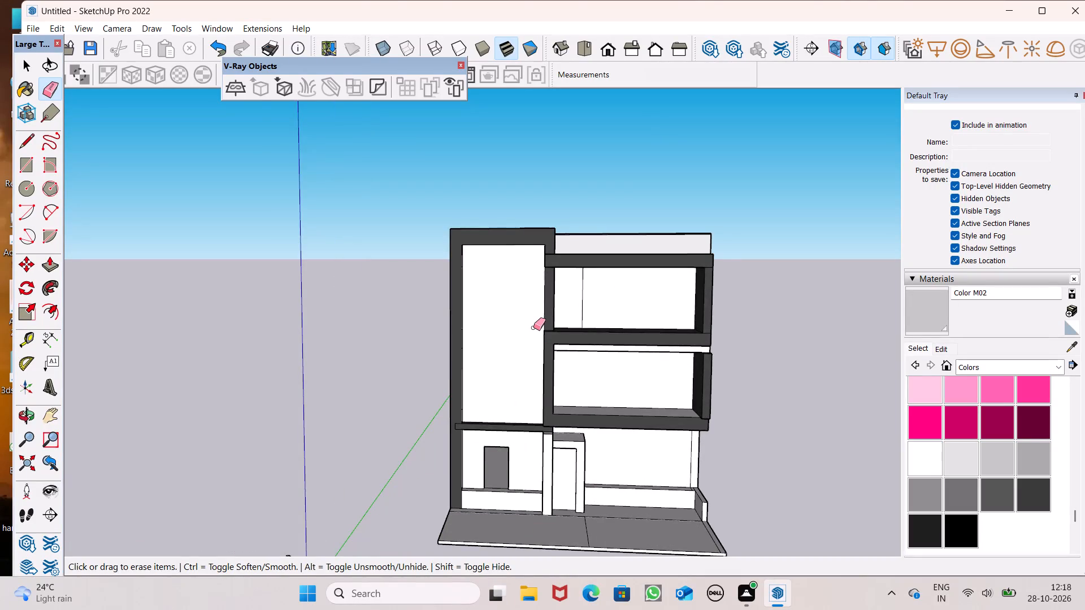
scroll(532, 328, up, 1)
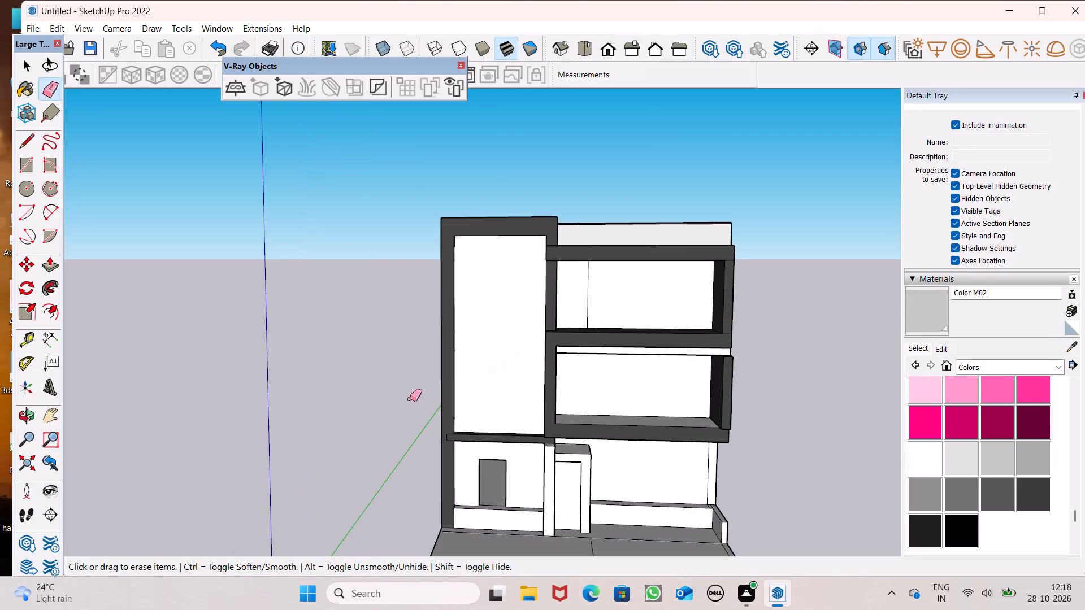
Draw a vertical line on the tall white panel from its top edge down to the ledge, nearer the outer frame.
scroll(423, 385, up, 1)
middle_drag(461, 404, 294, 381)
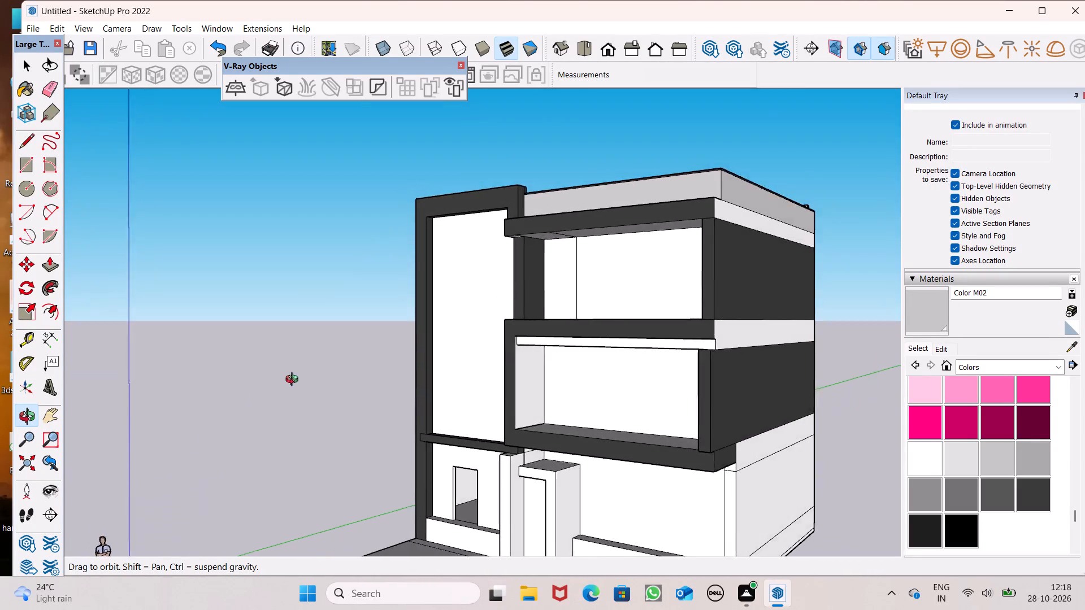
middle_drag(294, 381, 346, 399)
scroll(345, 399, up, 1)
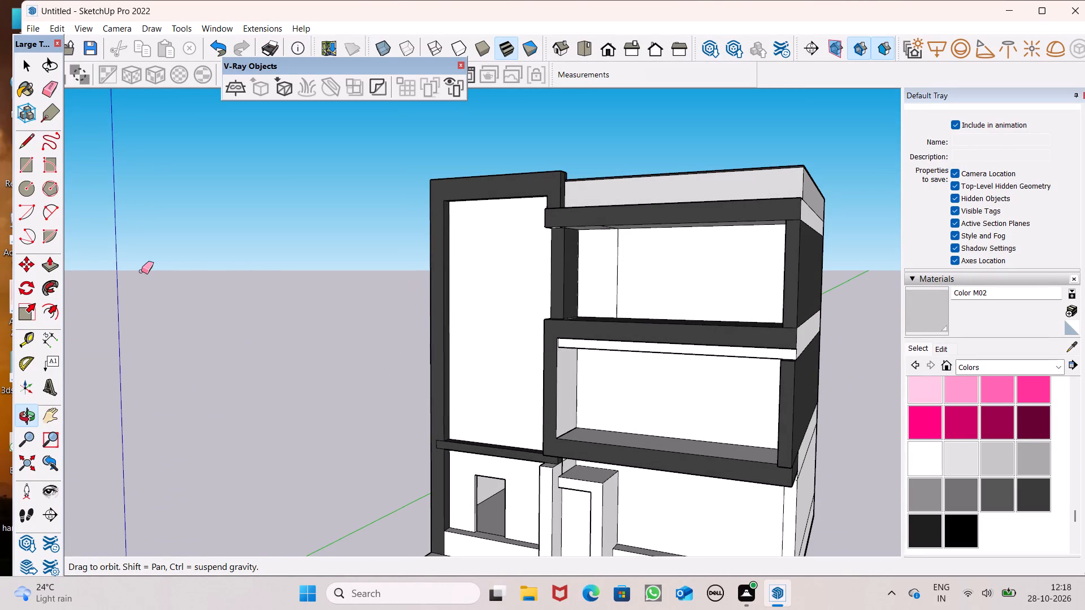
click(24, 141)
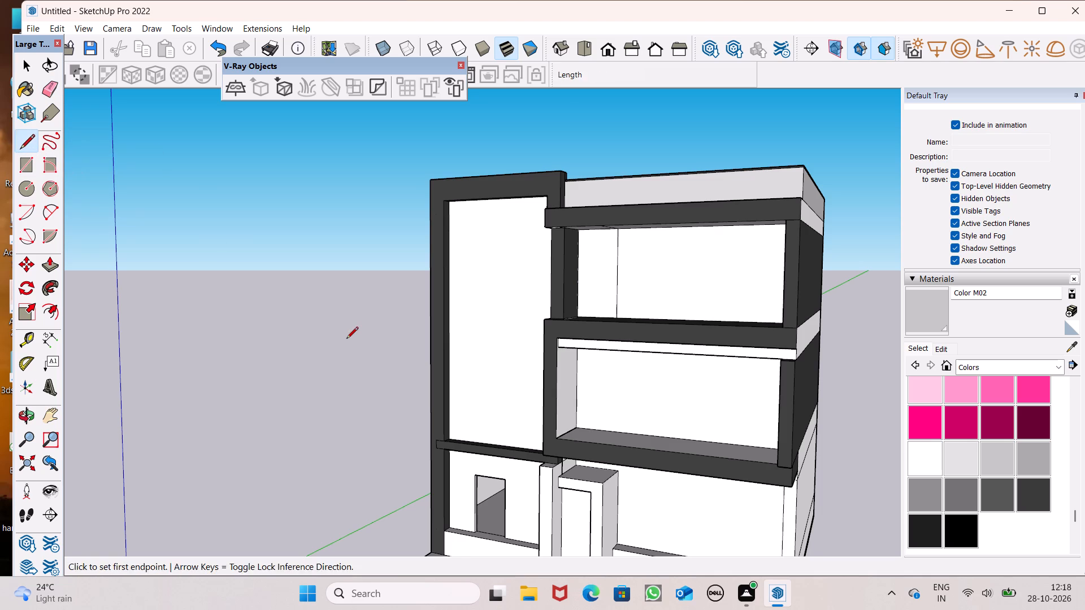
middle_drag(345, 341, 494, 235)
scroll(515, 280, up, 4)
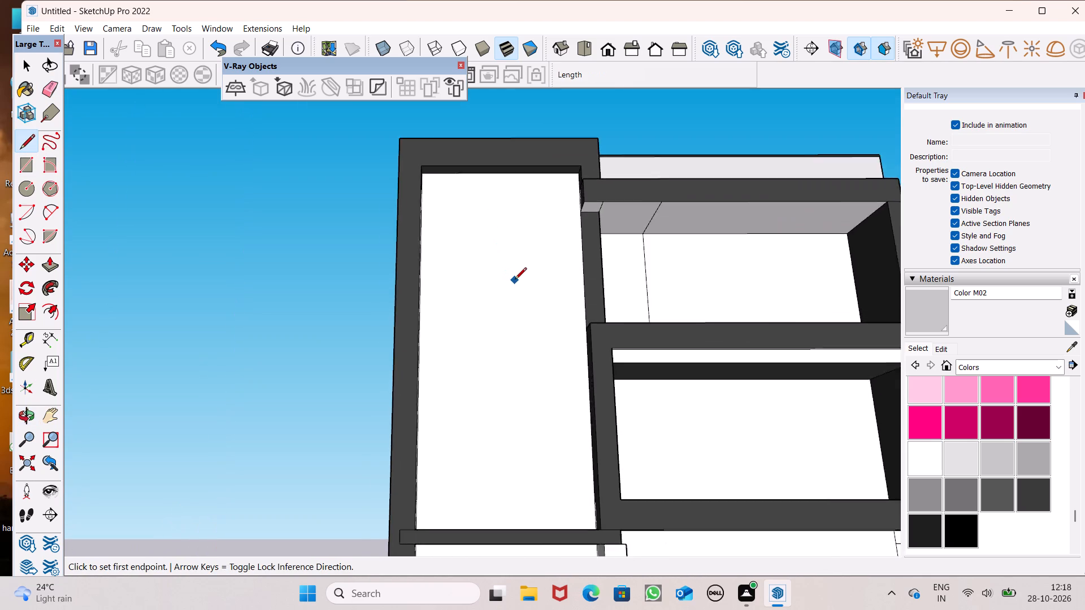
scroll(515, 280, up, 3)
scroll(449, 147, up, 6)
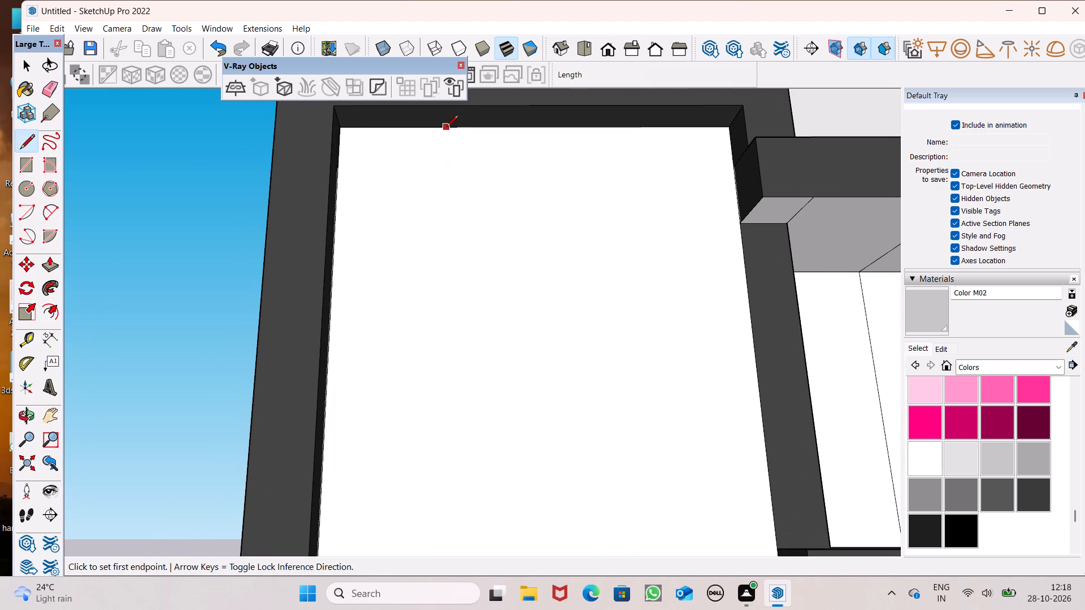
click(429, 129)
scroll(453, 170, down, 7)
scroll(432, 243, down, 10)
scroll(457, 367, up, 1)
middle_drag(452, 418, 449, 585)
scroll(452, 508, up, 8)
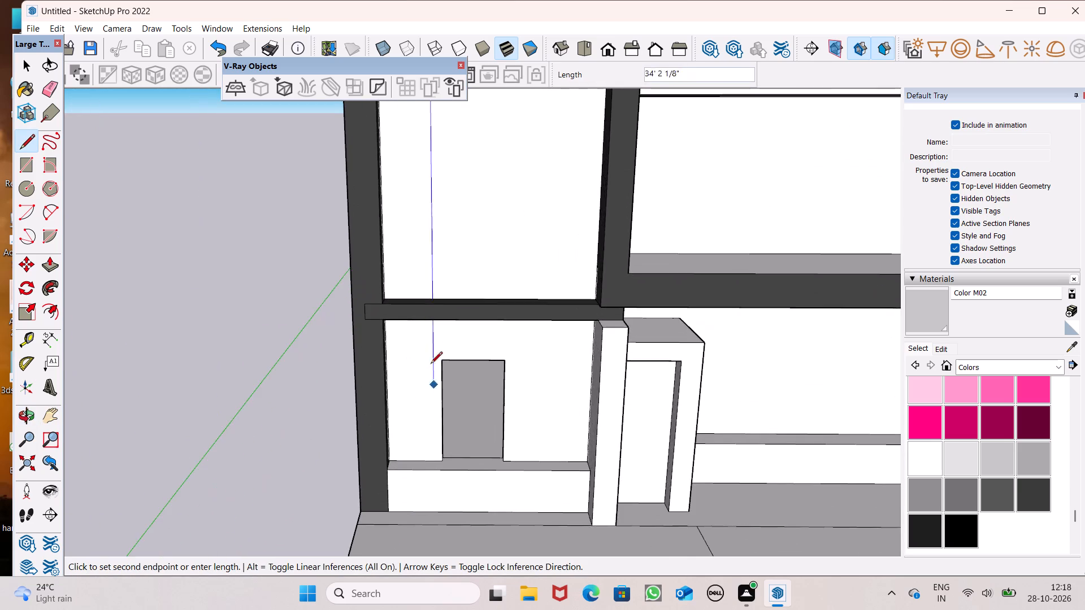
scroll(423, 312, up, 8)
scroll(478, 272, down, 3)
middle_drag(474, 282, 476, 394)
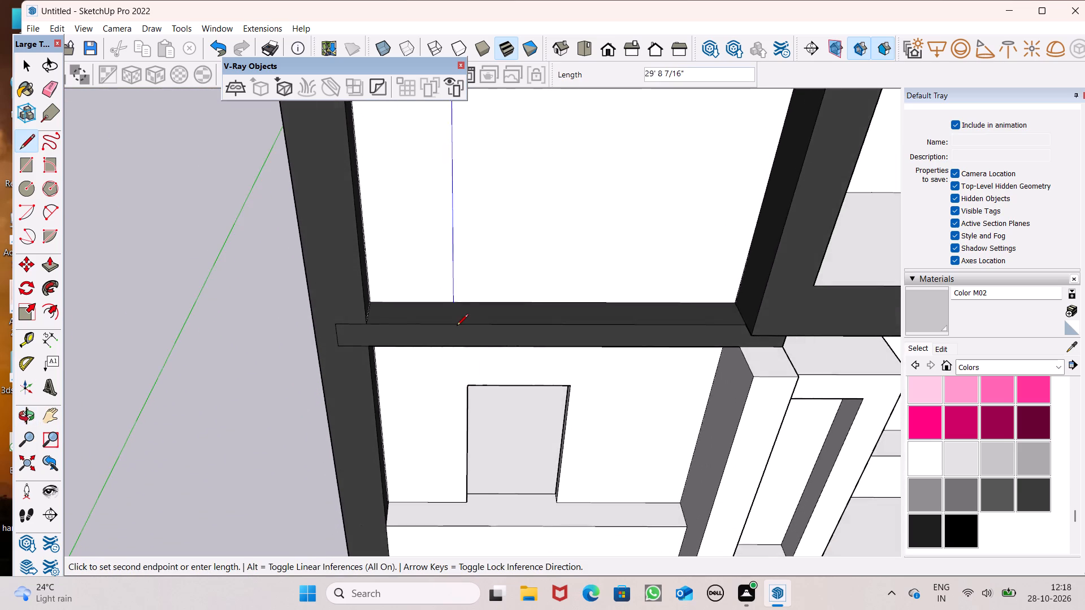
scroll(457, 326, up, 5)
click(448, 288)
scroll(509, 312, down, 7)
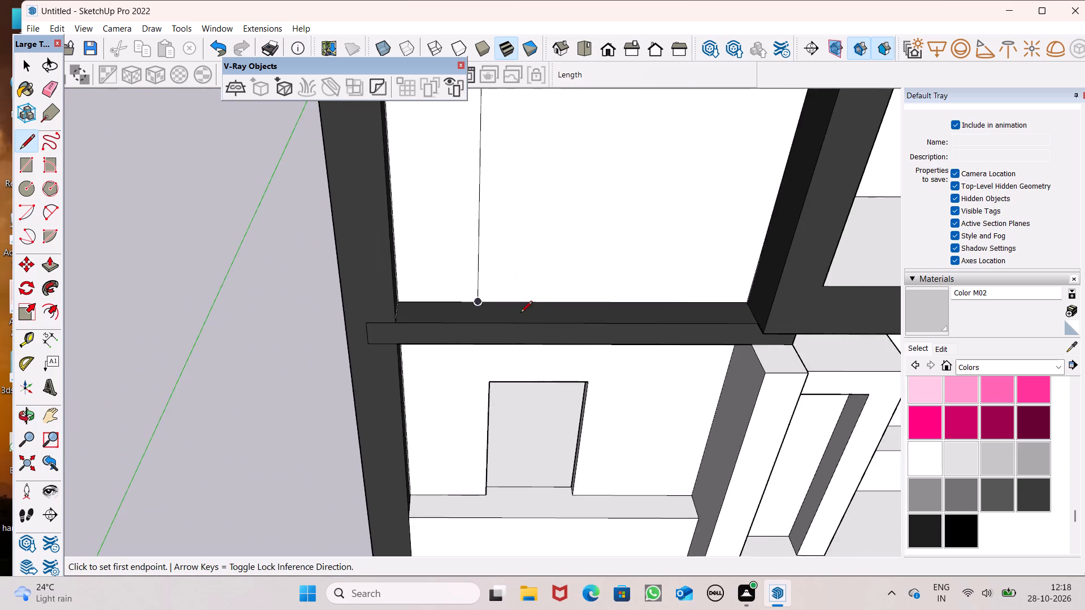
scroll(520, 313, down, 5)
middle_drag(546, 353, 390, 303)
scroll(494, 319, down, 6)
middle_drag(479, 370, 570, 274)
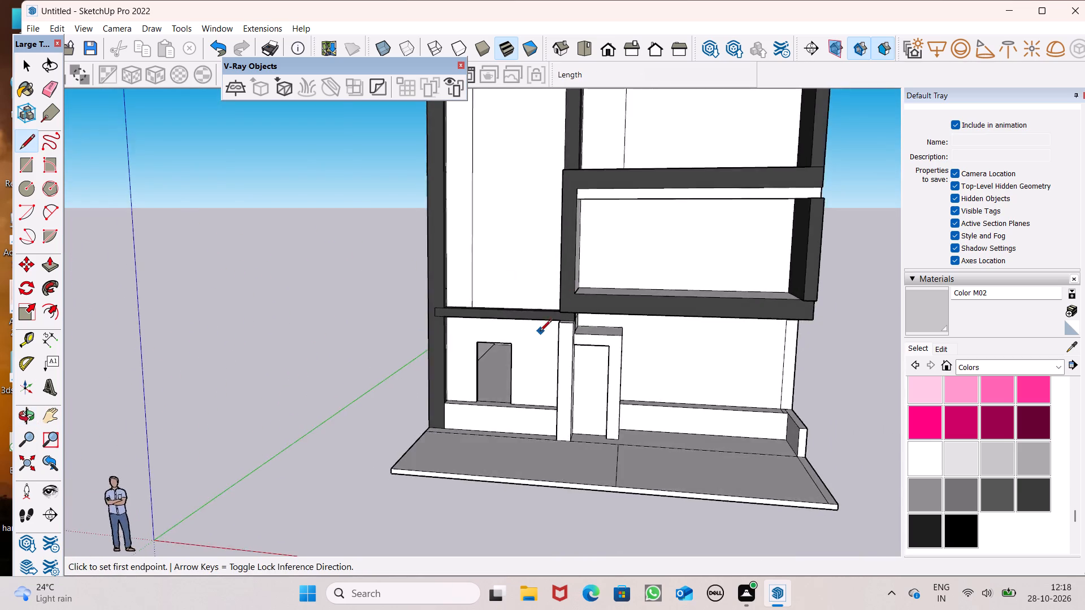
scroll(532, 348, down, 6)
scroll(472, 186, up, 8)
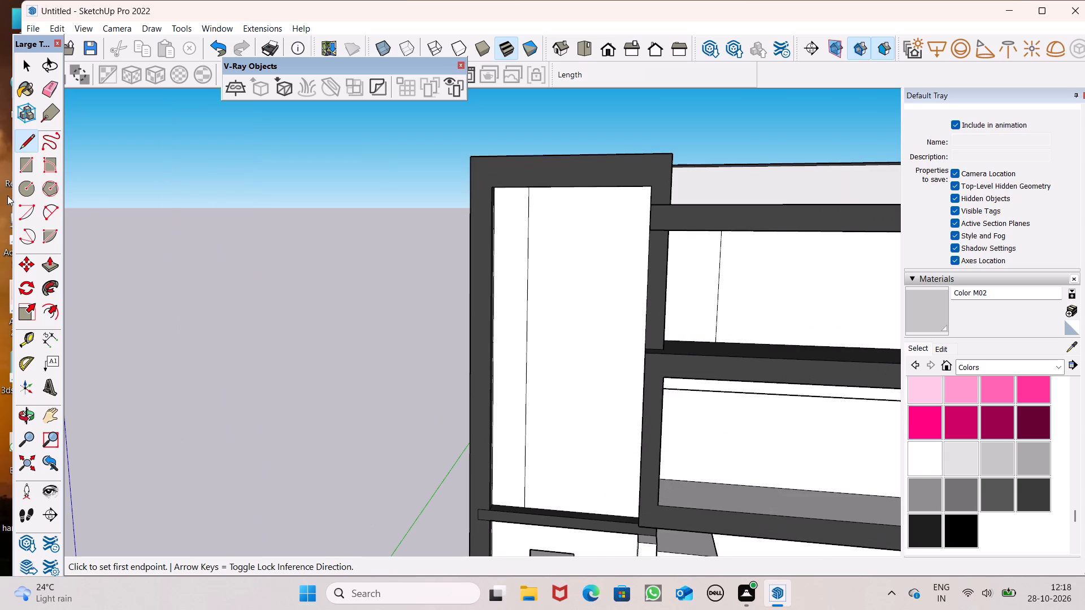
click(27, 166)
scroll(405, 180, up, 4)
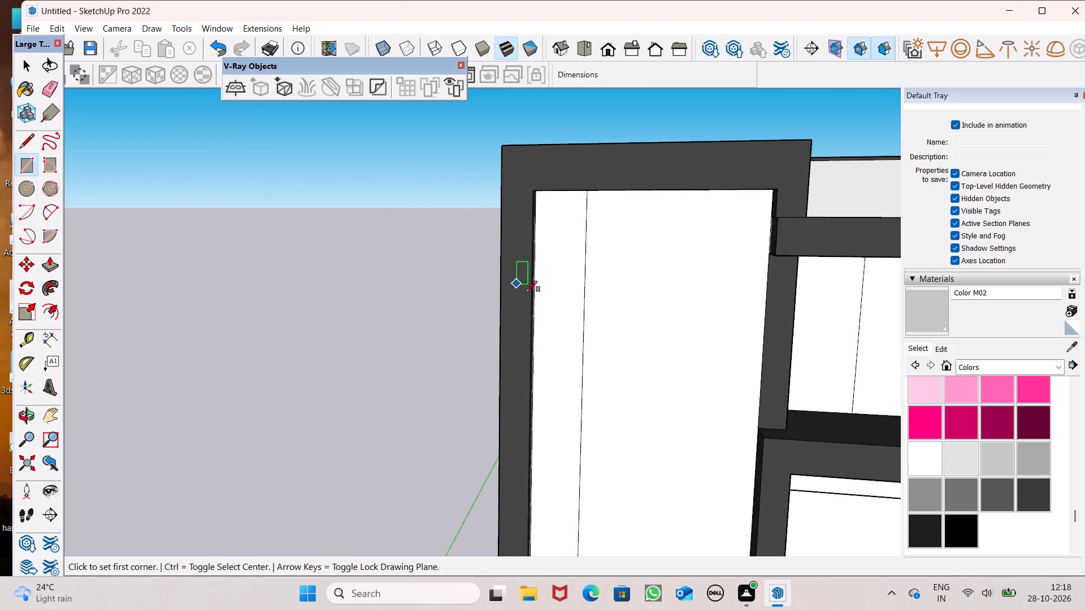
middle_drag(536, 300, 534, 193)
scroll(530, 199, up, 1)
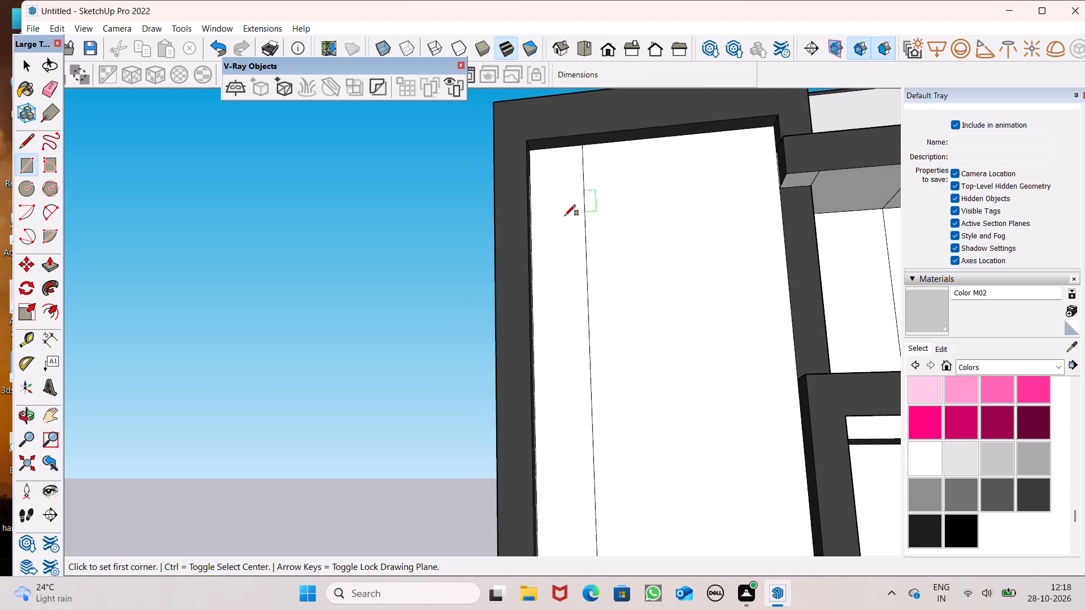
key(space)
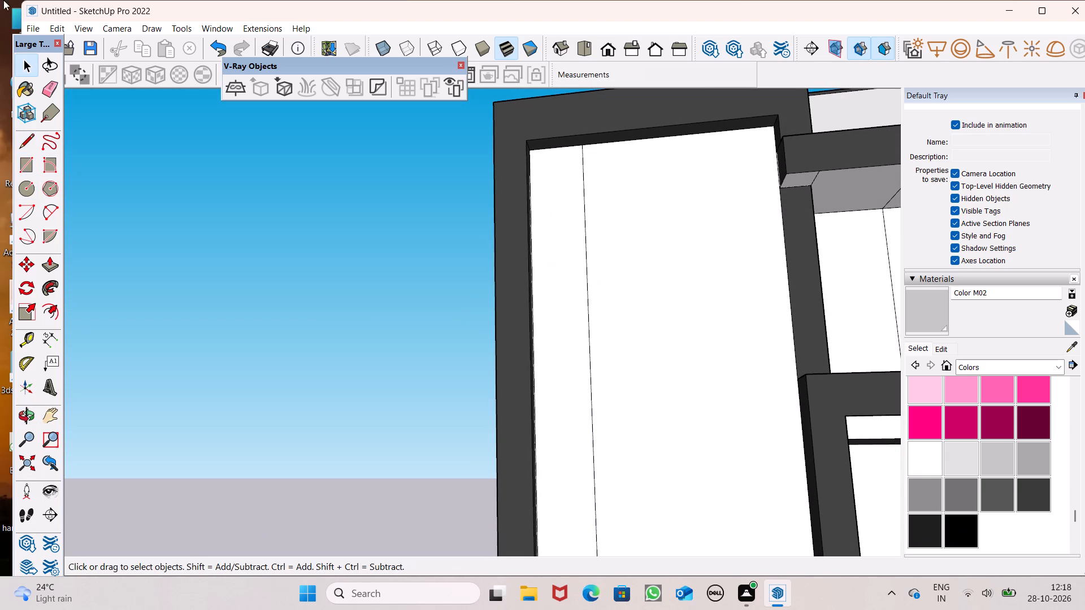
Move the tall panel's vertical line farther from the outer frame, about 4' away from it.
scroll(614, 311, down, 6)
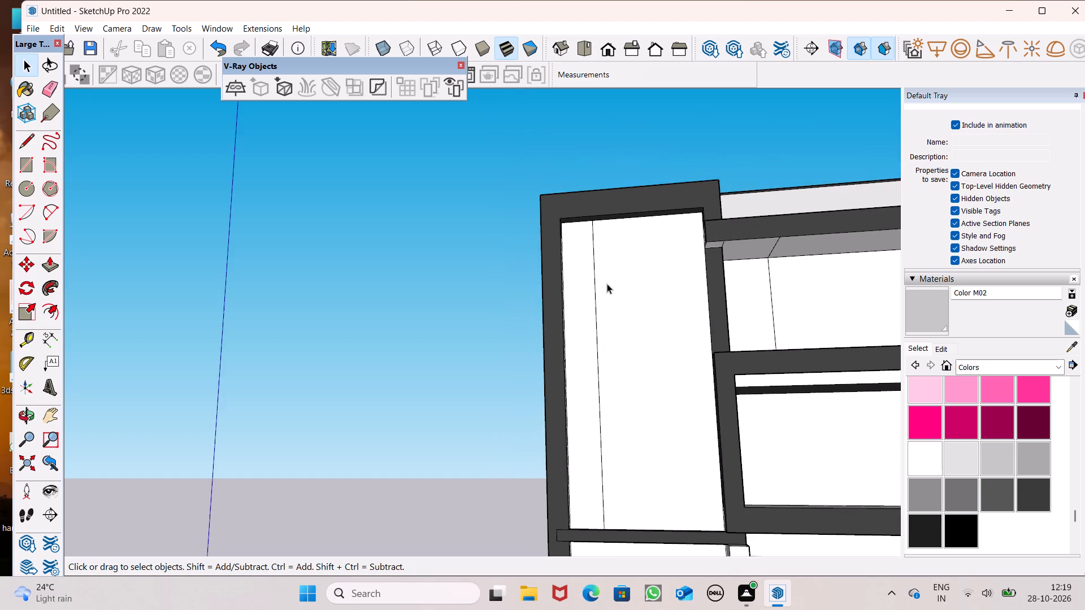
scroll(608, 277, up, 8)
scroll(601, 142, up, 13)
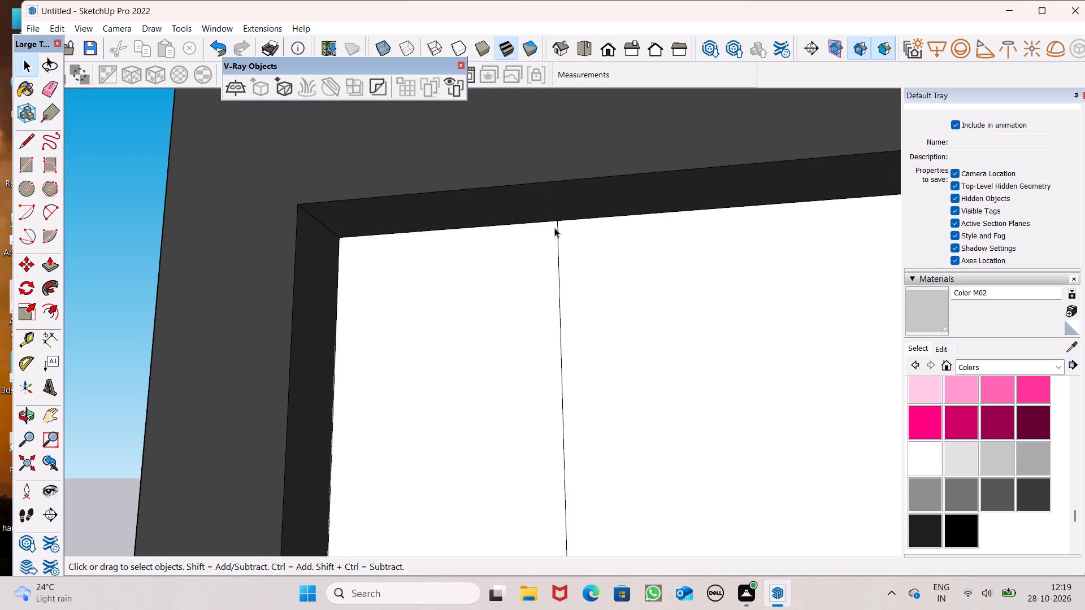
click(558, 257)
key(m)
key(Return)
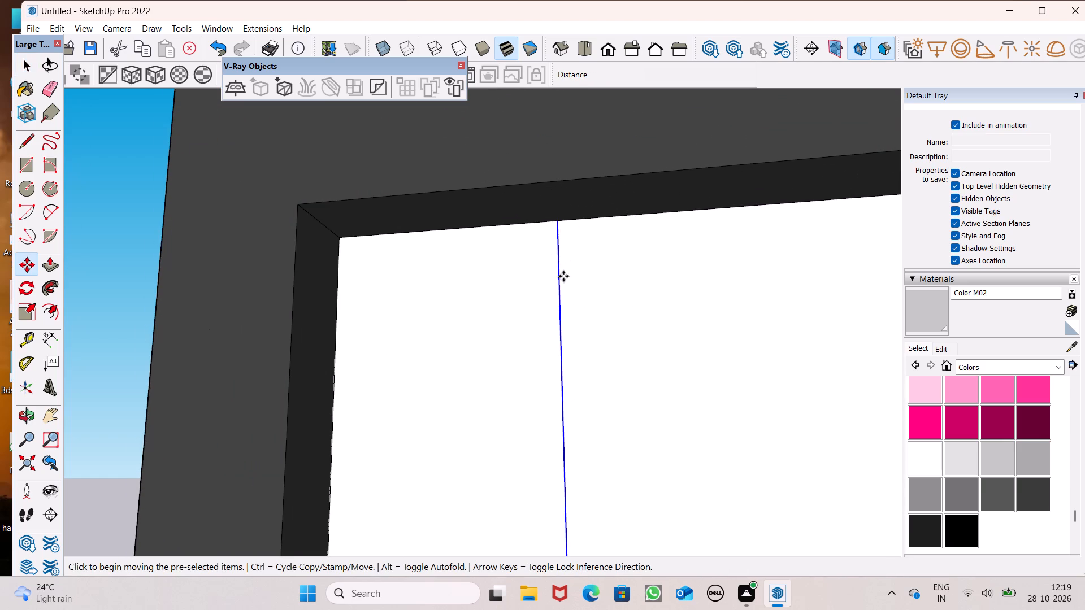
drag(562, 276, 627, 272)
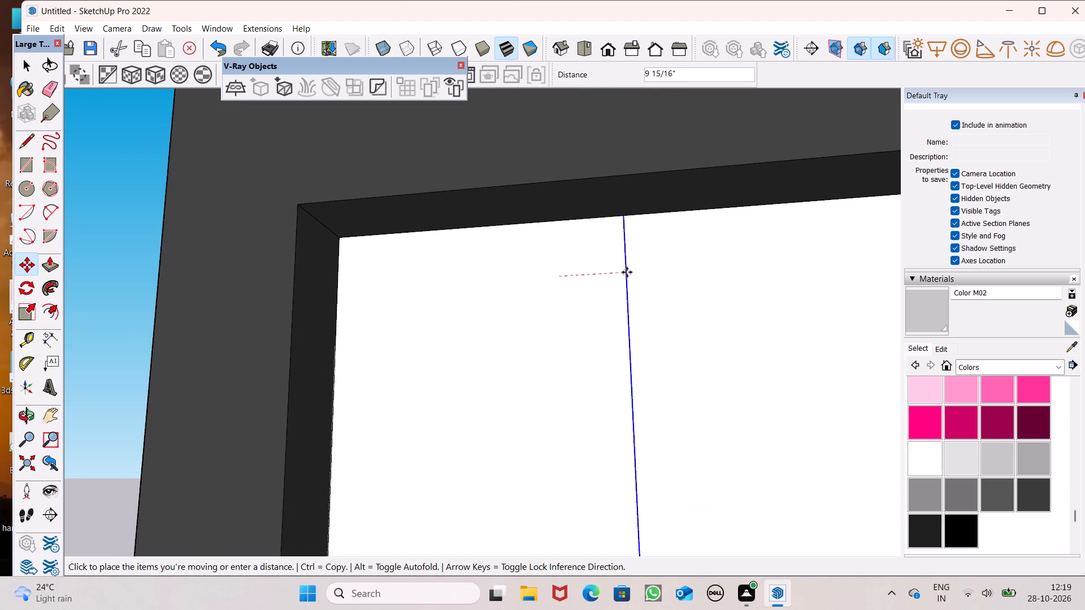
drag(627, 272, 645, 274)
key(space)
scroll(603, 217, down, 8)
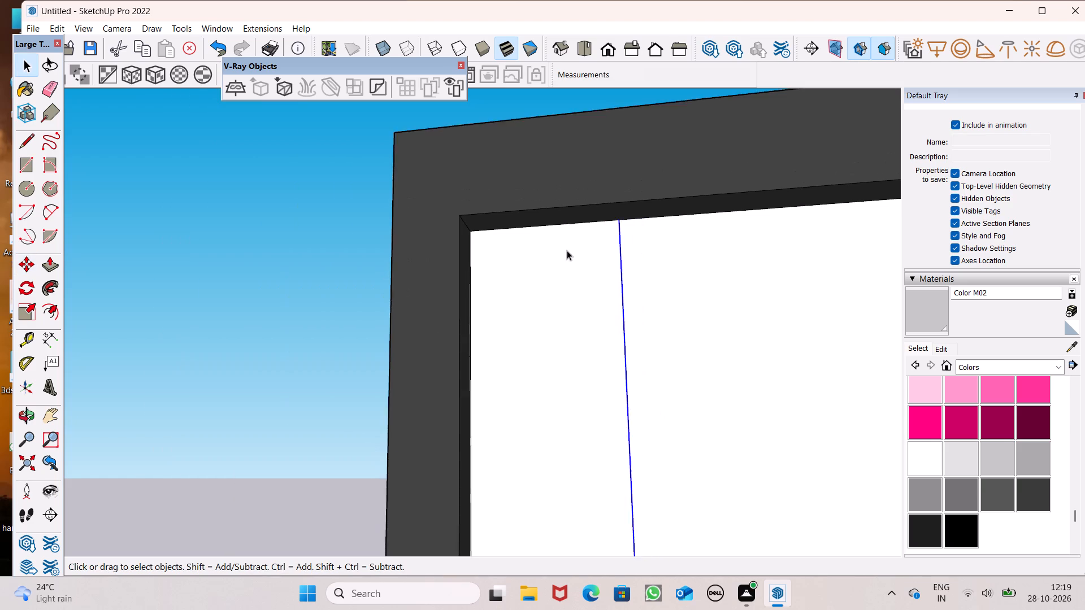
scroll(567, 250, down, 7)
click(417, 237)
Draw a thin horizontal rectangle of about 4' 1/8" by 3 3/16" between the outer frame and the vertical line, near the panel's top.
scroll(561, 252, down, 8)
middle_drag(571, 252, 589, 365)
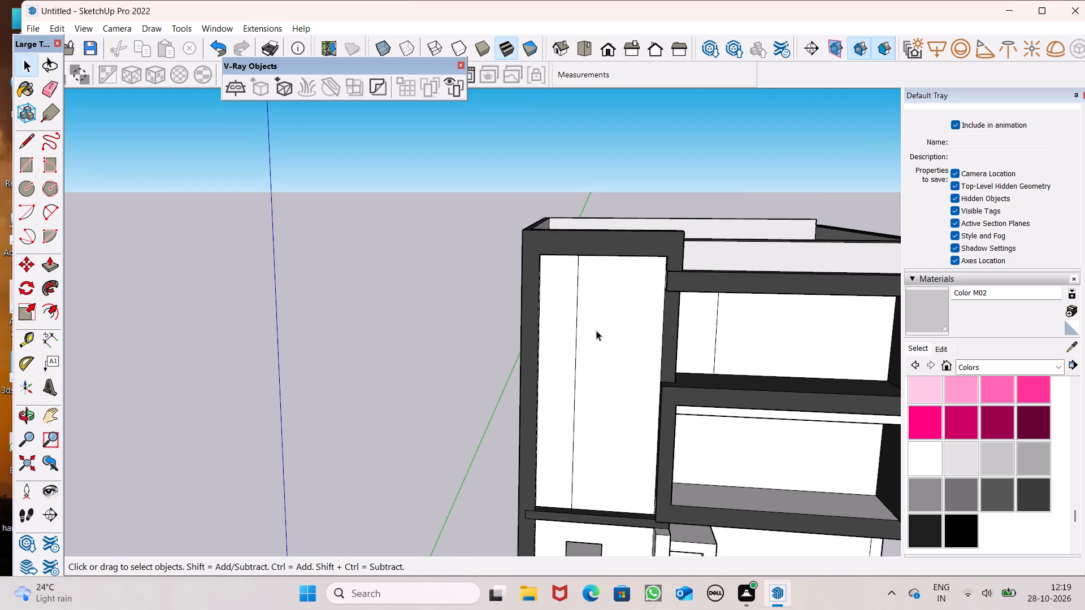
scroll(596, 330, up, 2)
scroll(711, 312, up, 1)
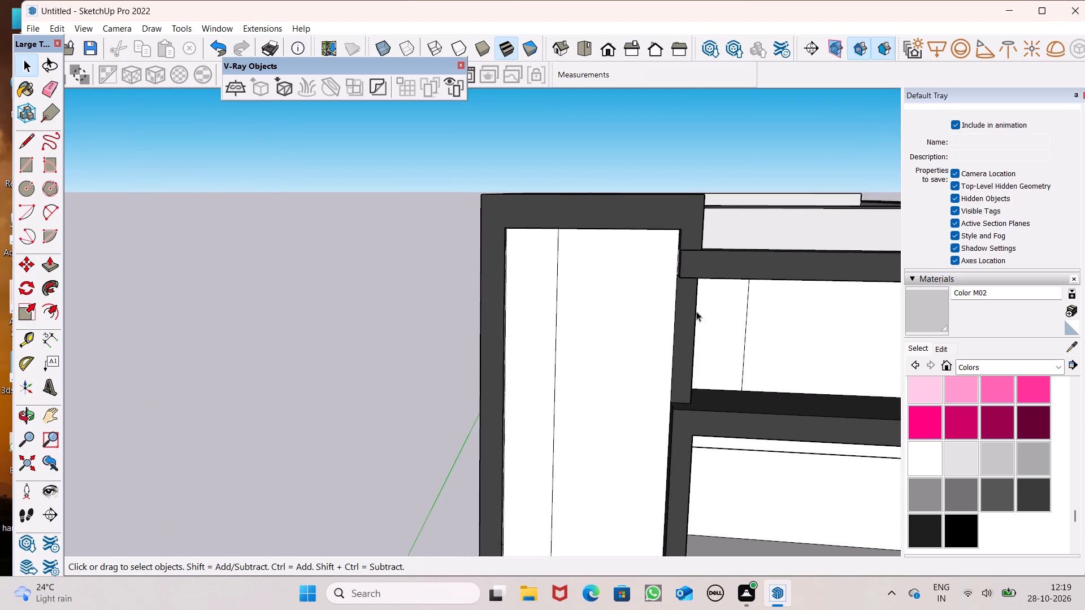
scroll(696, 311, up, 1)
click(23, 170)
scroll(485, 260, up, 1)
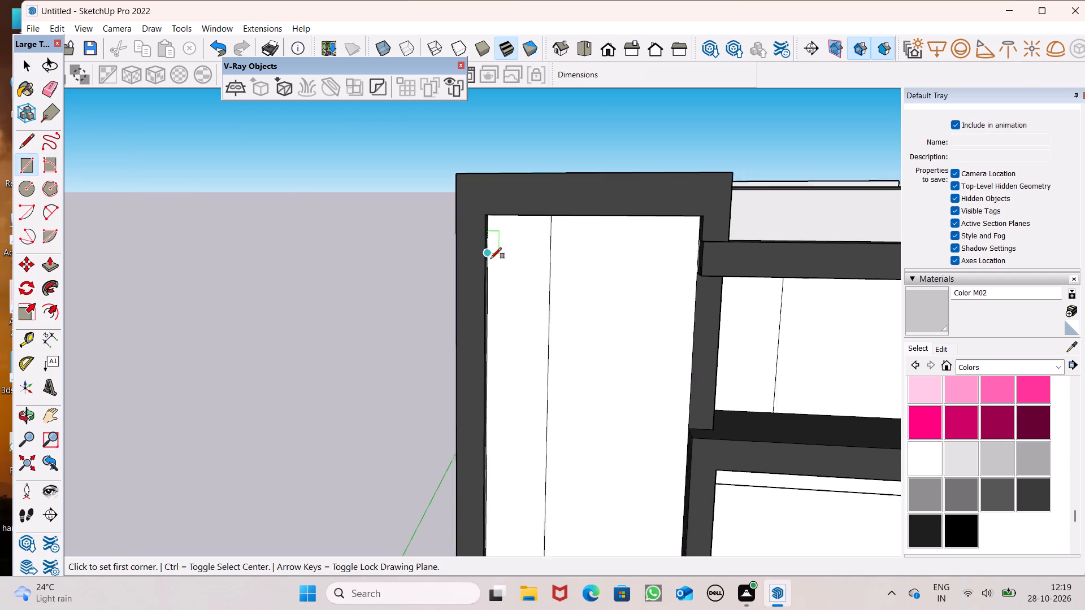
scroll(491, 259, up, 2)
middle_drag(544, 277, 483, 261)
scroll(480, 262, up, 4)
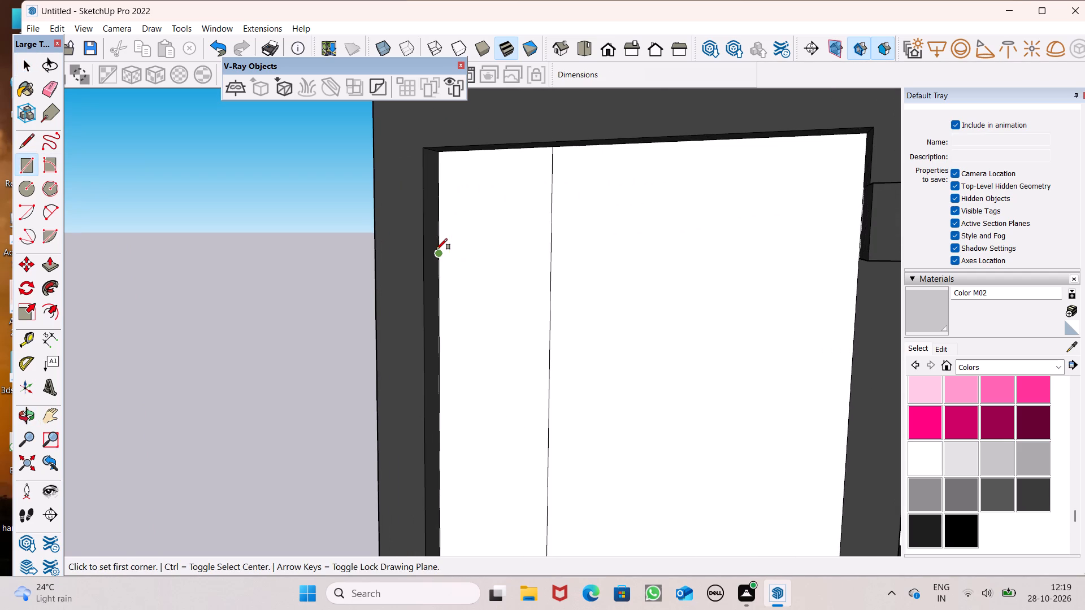
click(437, 250)
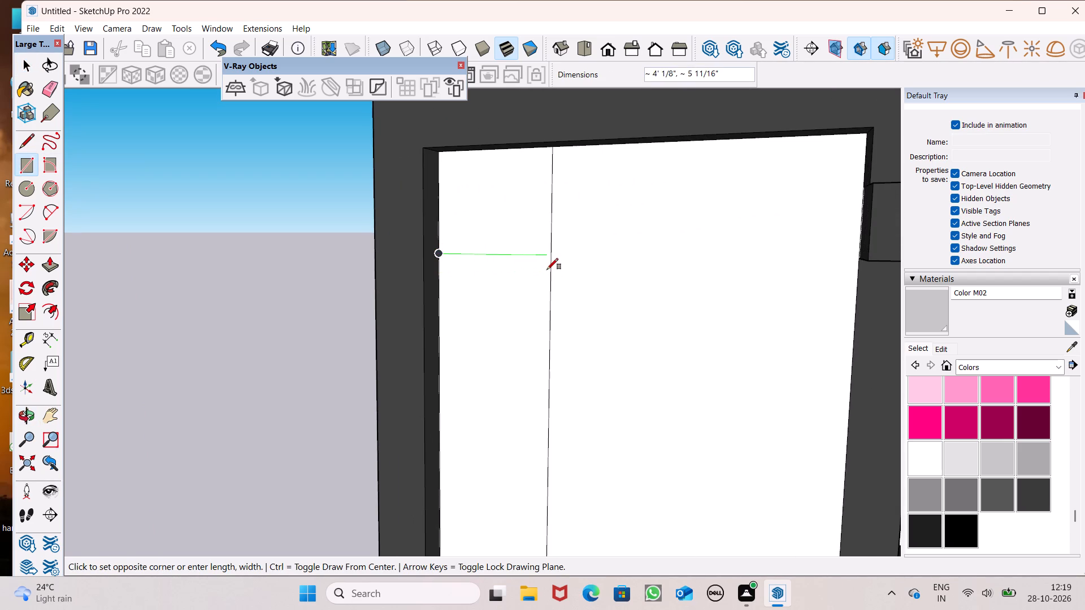
scroll(548, 268, up, 6)
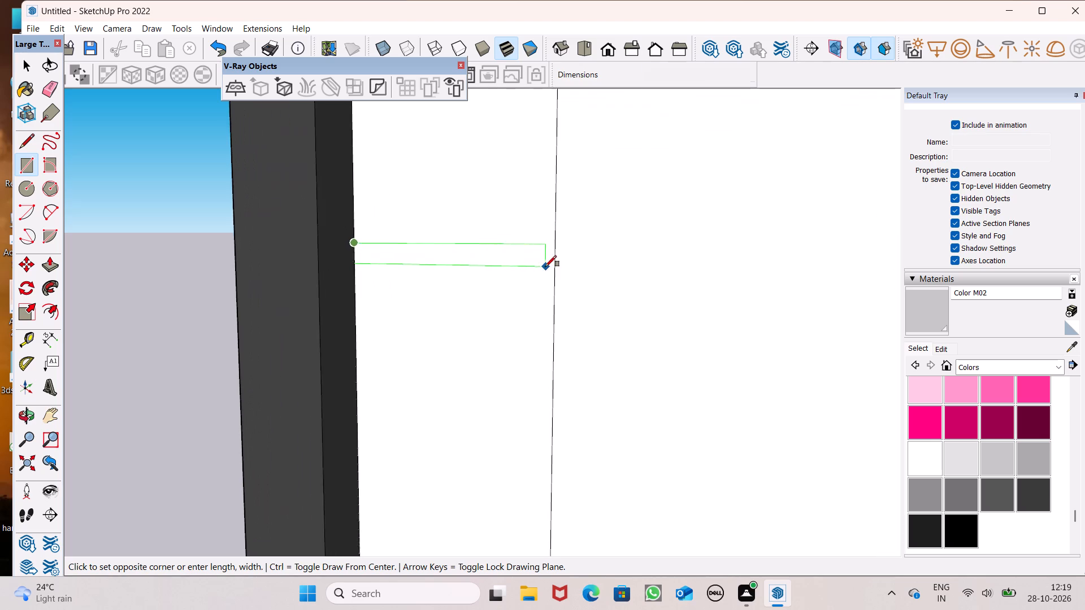
scroll(545, 267, up, 8)
click(549, 253)
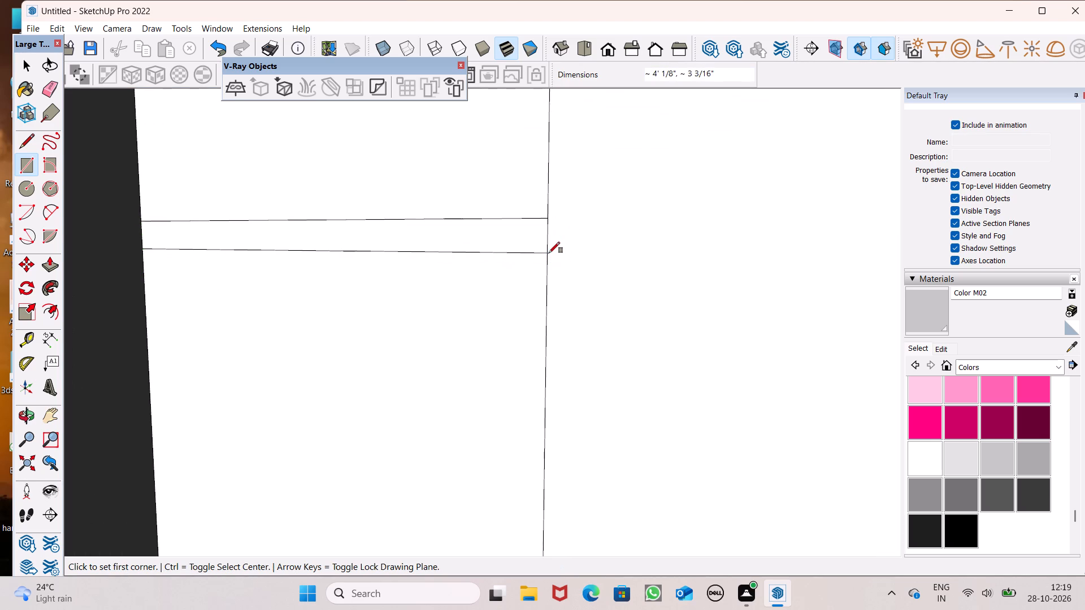
Move the thin horizontal strip a little farther down the tall panel, keeping it between the frame and the vertical line.
scroll(626, 193, down, 19)
scroll(591, 355, down, 1)
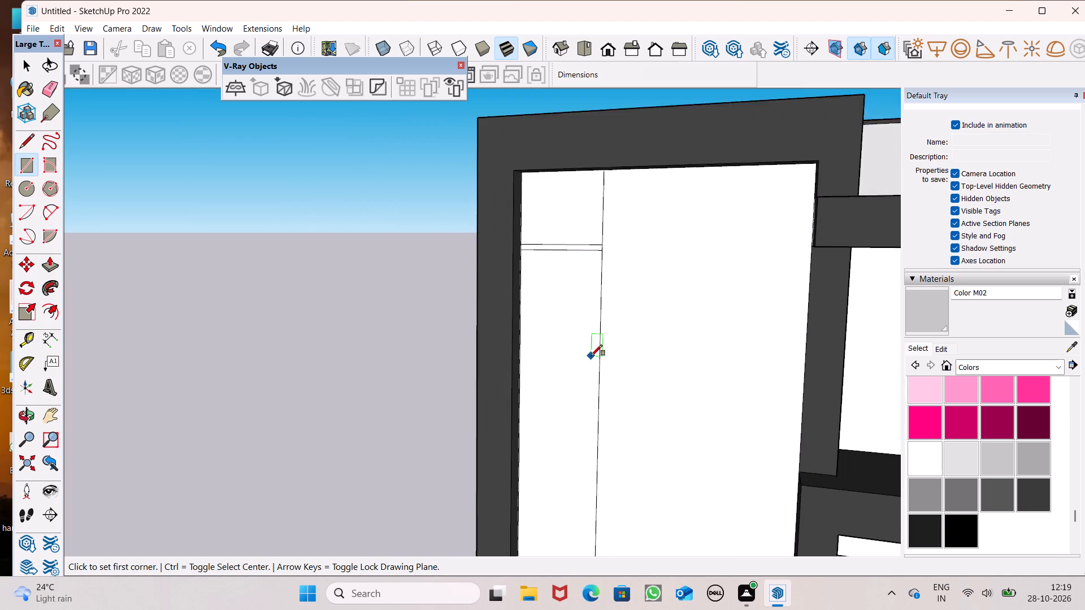
scroll(591, 356, down, 3)
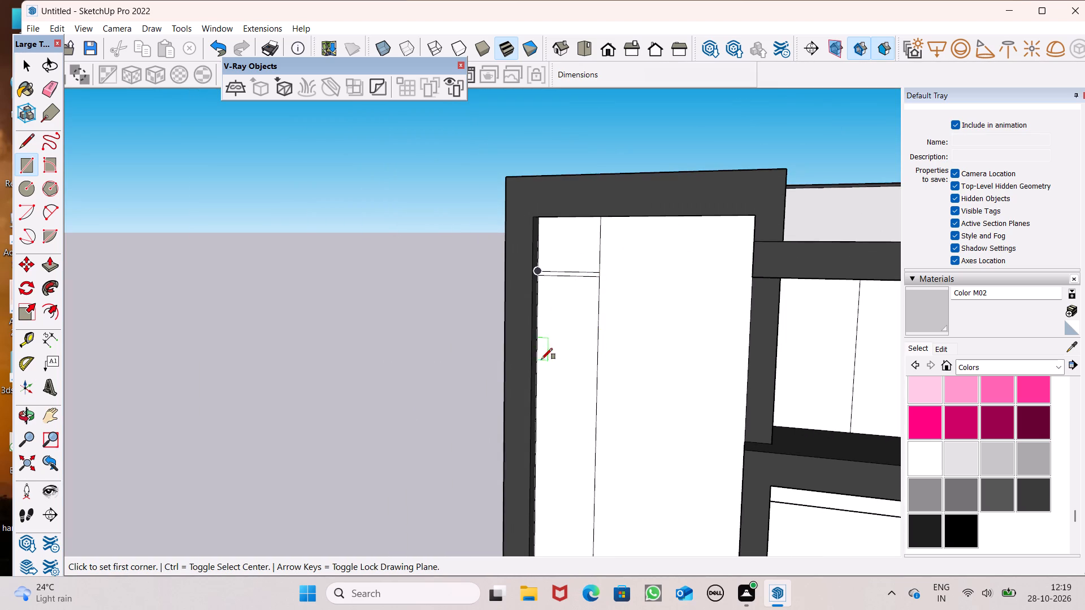
key(space)
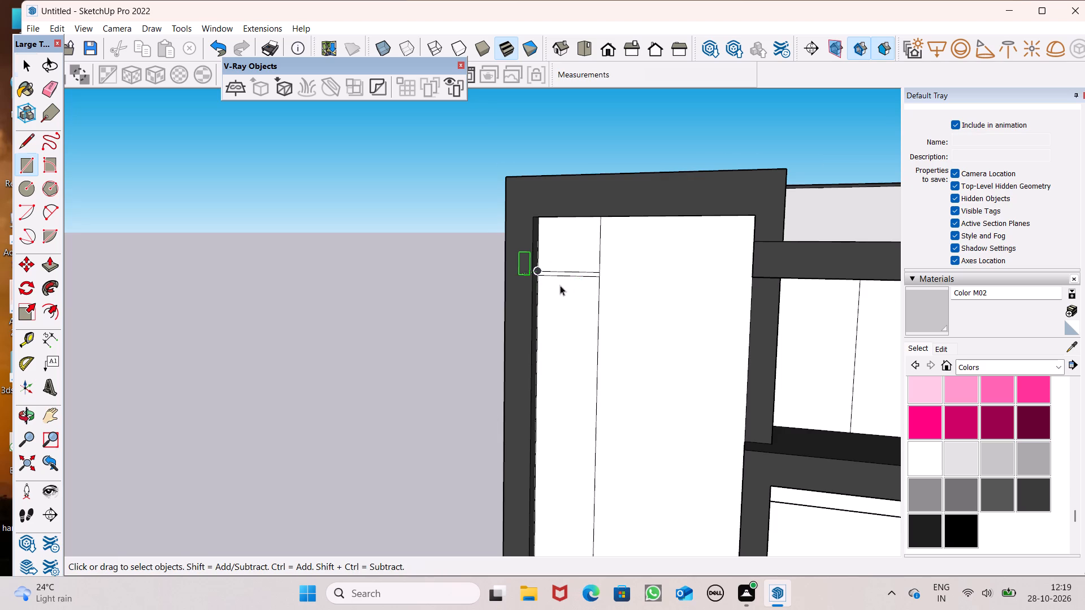
scroll(566, 281, up, 5)
double_click(575, 274)
scroll(572, 236, down, 7)
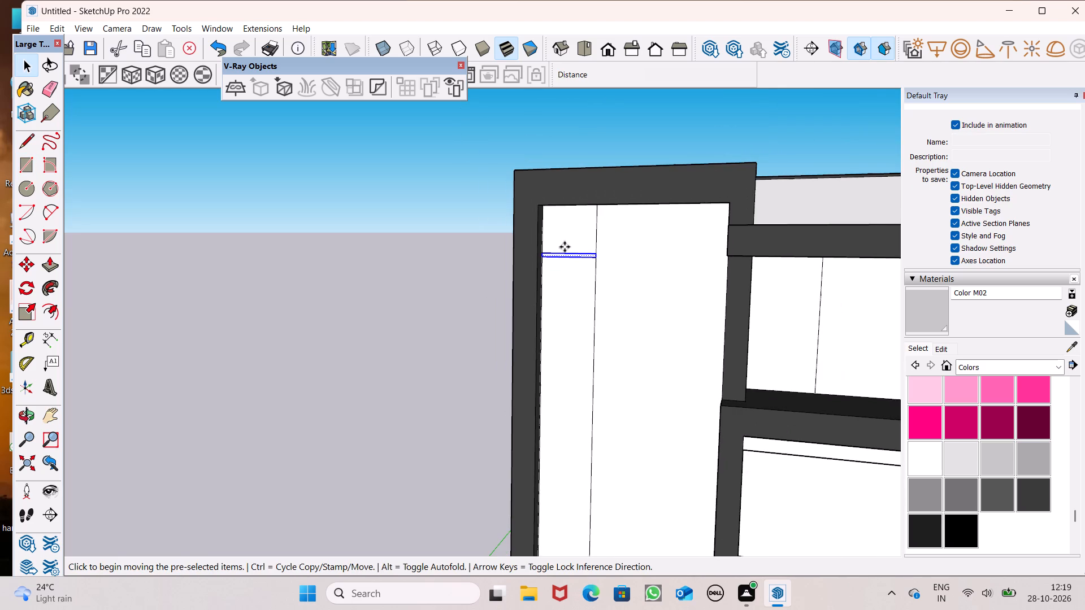
key(m)
key(Return)
scroll(575, 260, up, 2)
drag(570, 259, 570, 258)
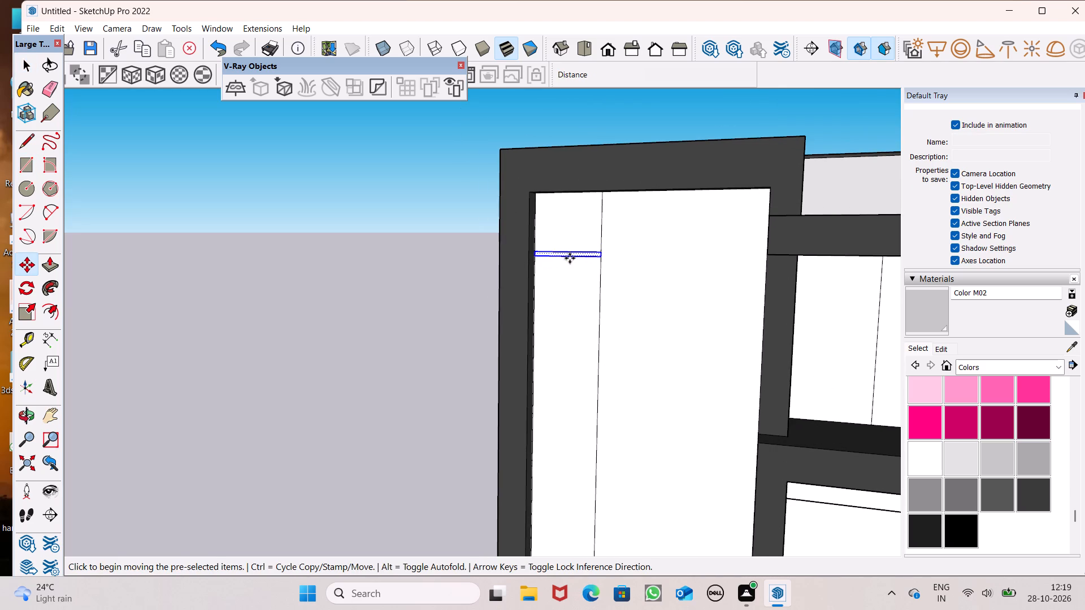
drag(570, 258, 567, 279)
Copy the thin horizontal strip straight down the tall panel by about 4' 1 7/16".
scroll(605, 300, up, 16)
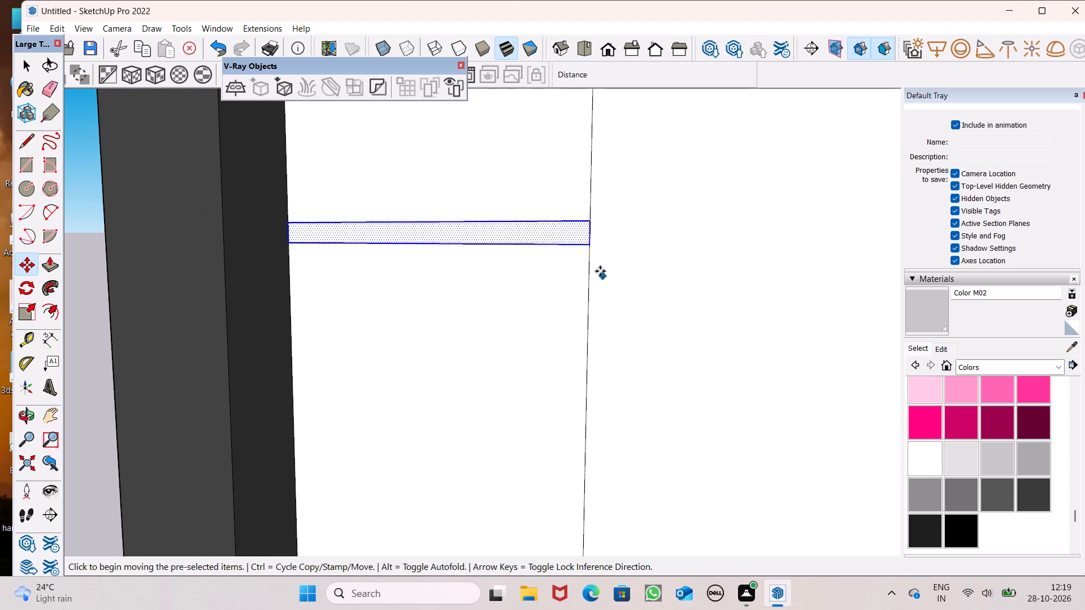
scroll(602, 226, down, 13)
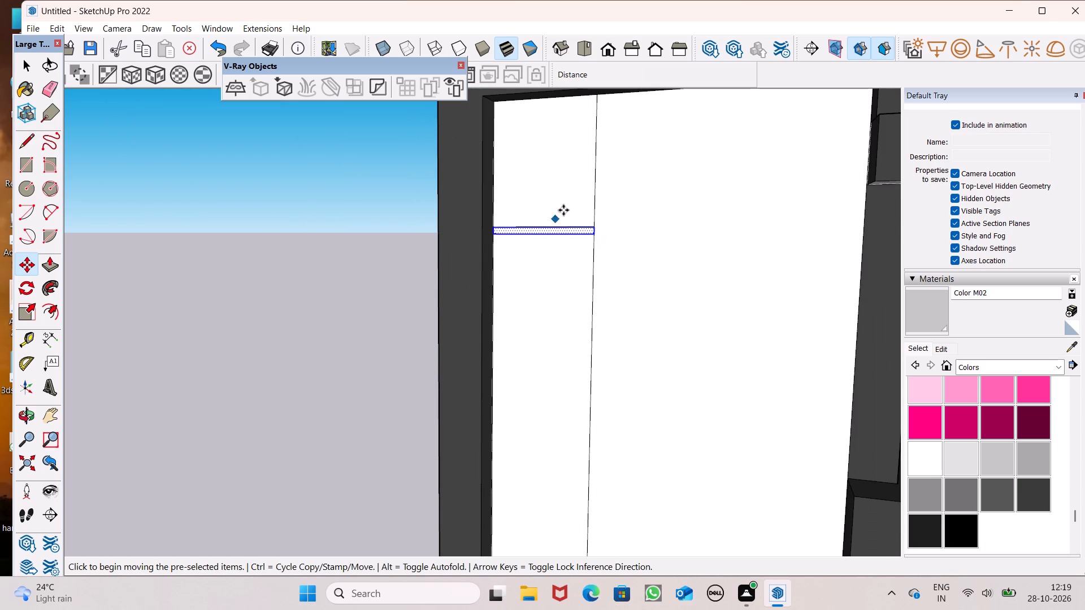
scroll(571, 201, down, 7)
drag(557, 219, 554, 249)
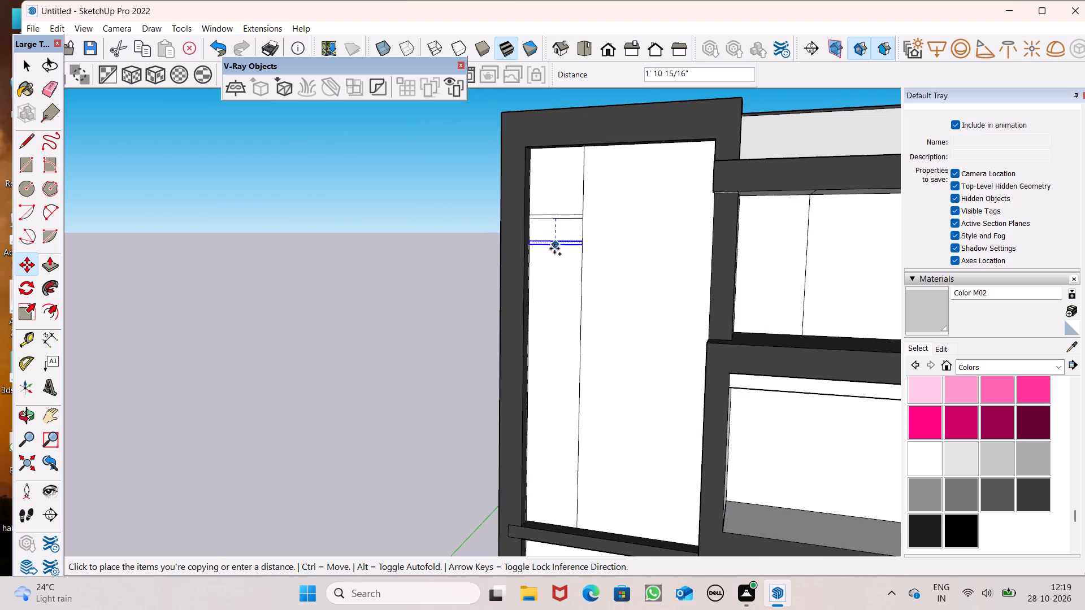
drag(554, 249, 554, 274)
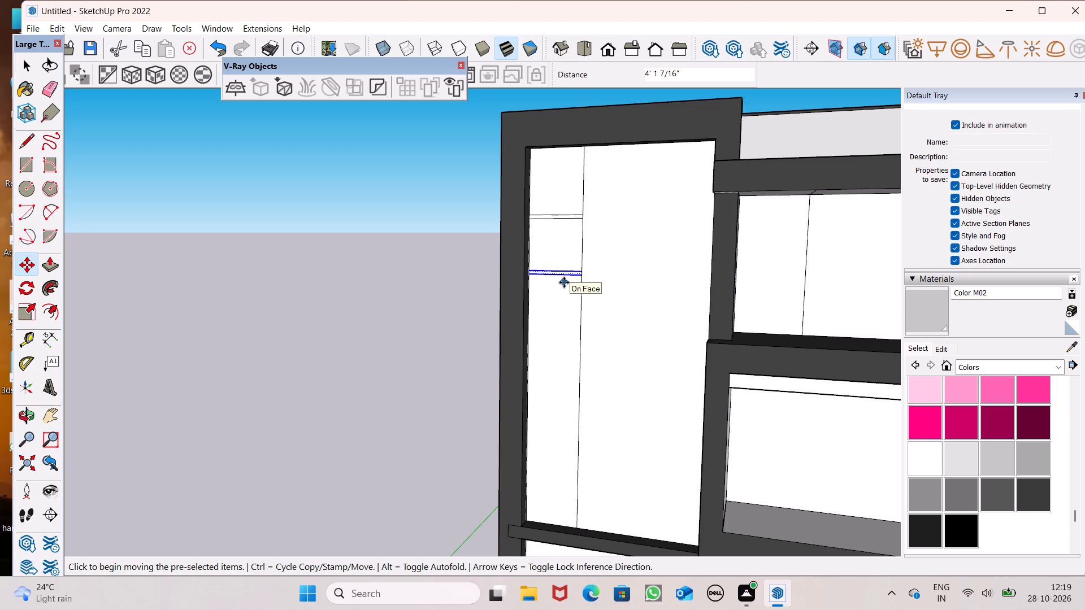
Repeat the strip copy 7 times down the tall panel at the same spacing.
key(shift+asterisk)
key(7)
key(Return)
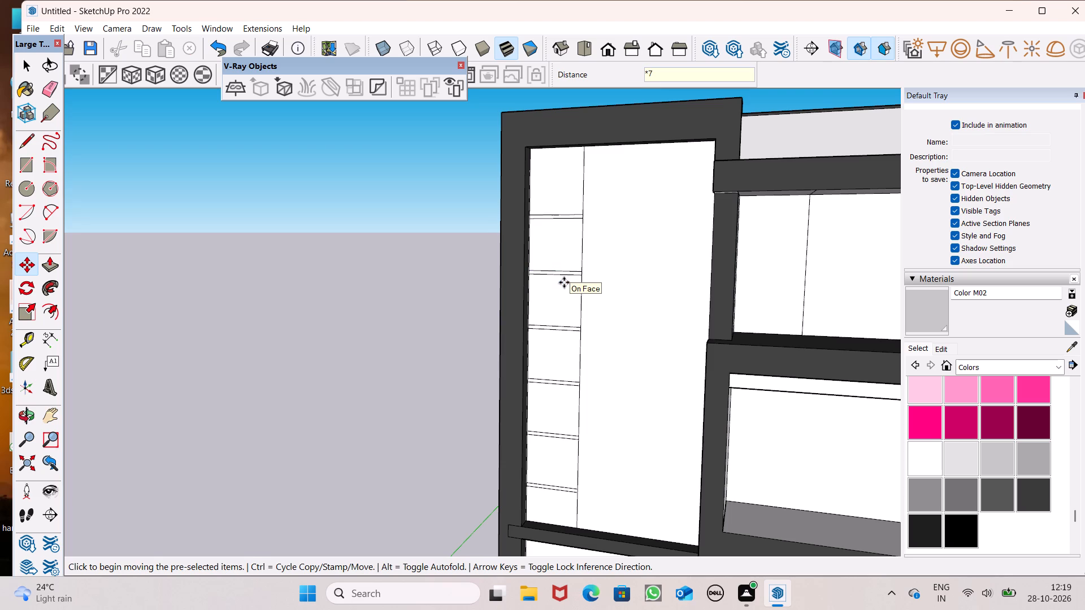
key(space)
Draw a vertical line about 28' 6" long from the tall panel's top to its bottom, across the wide blank area.
scroll(578, 224, down, 4)
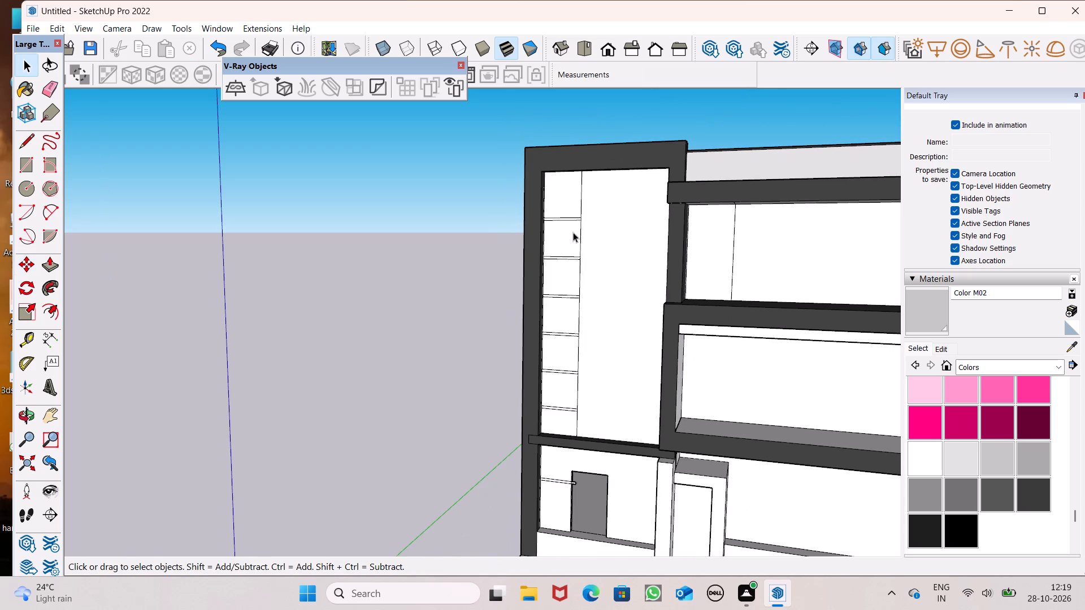
scroll(570, 211, down, 2)
middle_drag(576, 266, 610, 255)
scroll(626, 271, up, 1)
middle_drag(625, 276, 598, 276)
scroll(625, 276, up, 1)
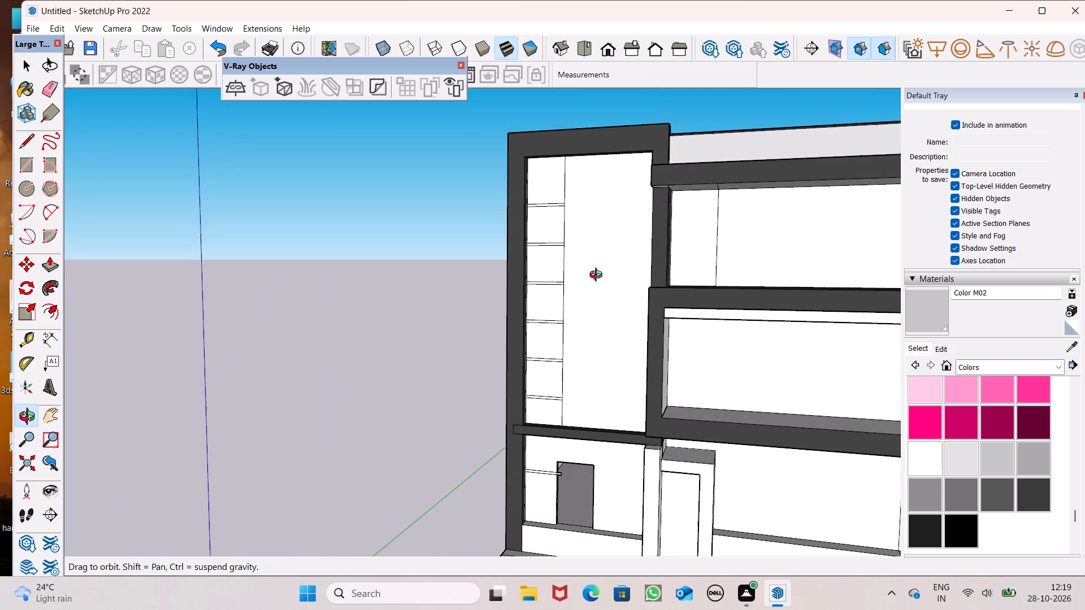
middle_drag(598, 276, 597, 278)
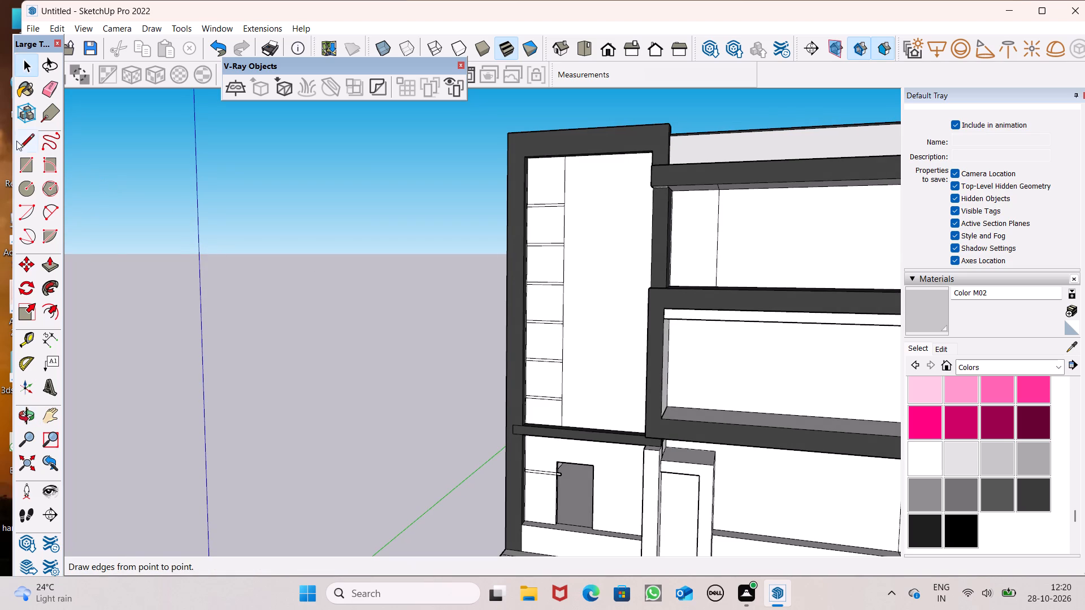
click(20, 146)
middle_drag(384, 239, 501, 150)
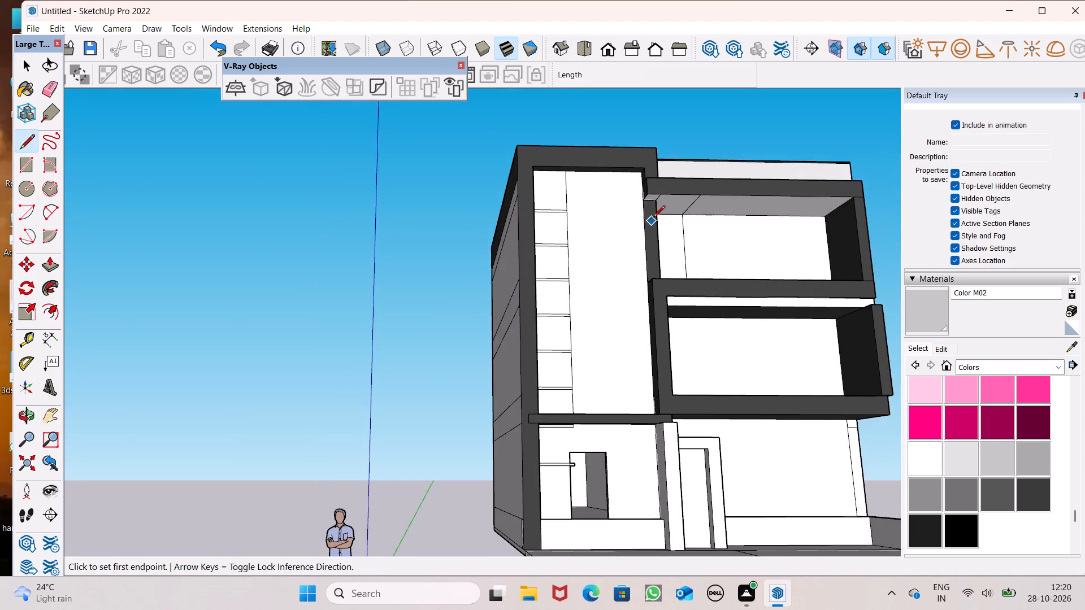
scroll(656, 213, up, 4)
drag(594, 155, 592, 163)
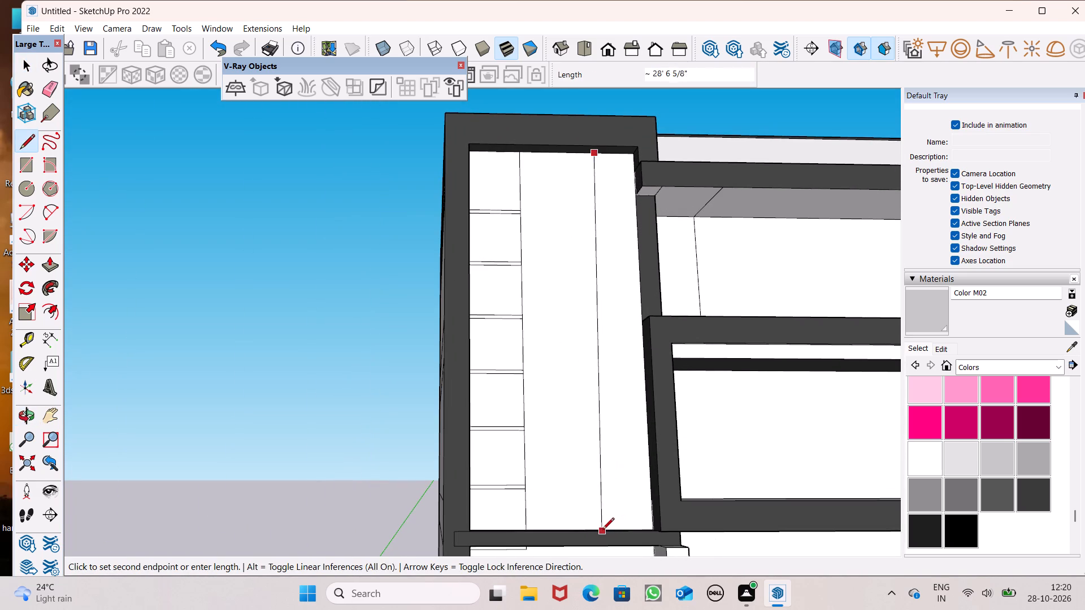
middle_drag(605, 528, 610, 609)
scroll(588, 545, up, 4)
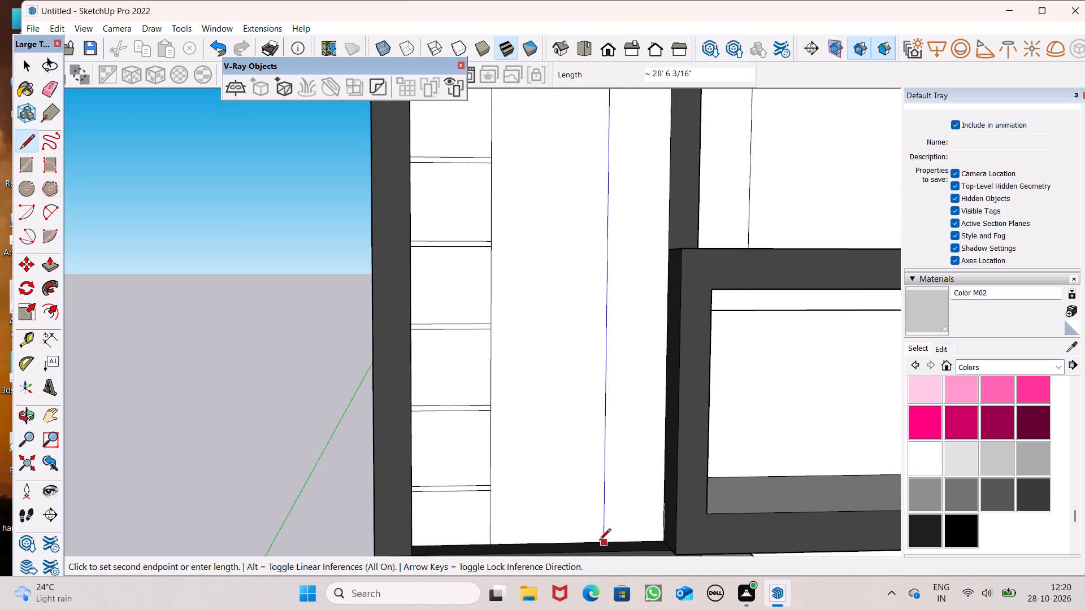
click(599, 541)
Draw two horizontal lines about 8' 11 13/16" long across the panel's upper half, from the strip column's edge to the inner frame.
scroll(578, 309, down, 7)
middle_drag(589, 332, 483, 480)
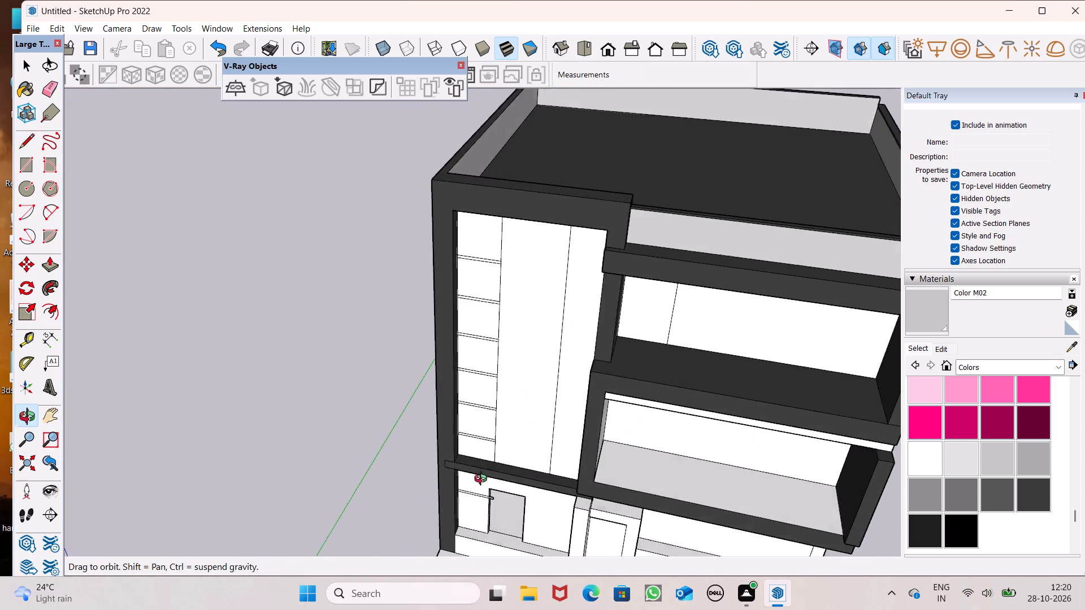
middle_drag(483, 480, 487, 474)
scroll(537, 310, up, 4)
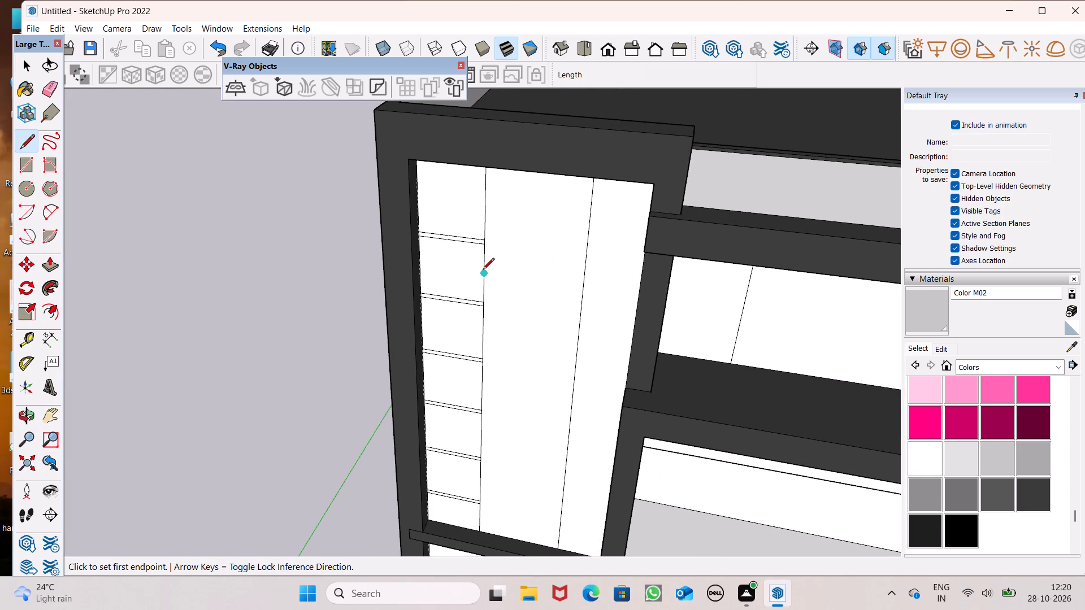
click(482, 269)
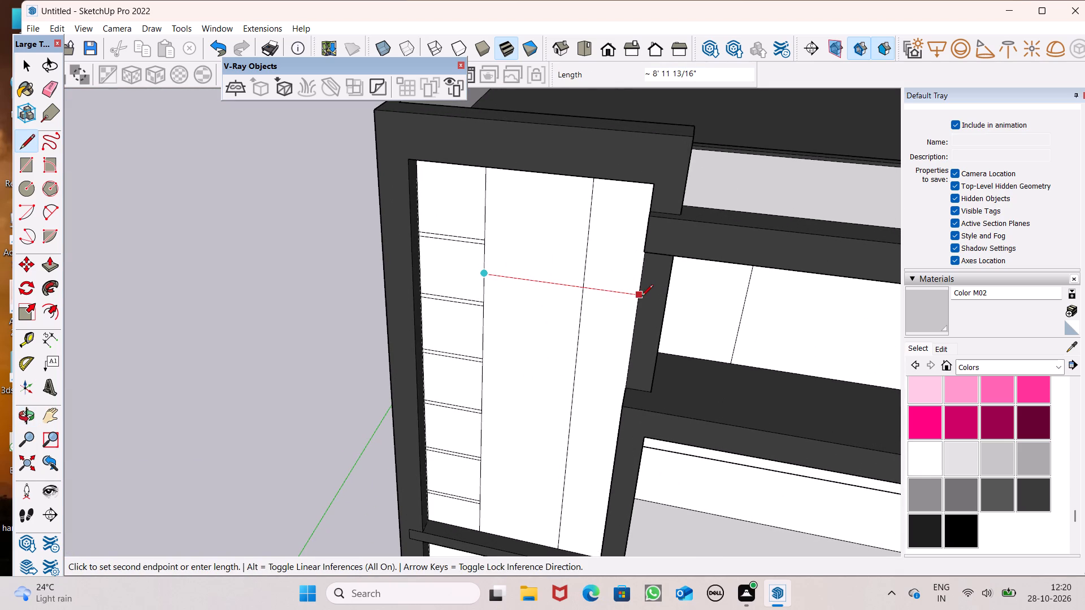
click(638, 294)
scroll(597, 248, down, 2)
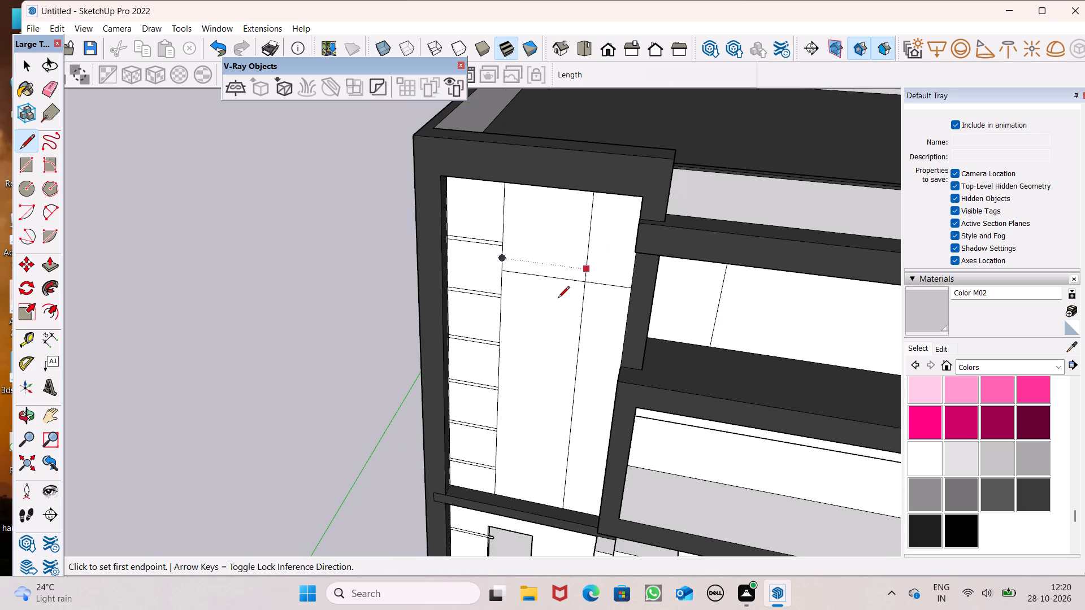
drag(501, 323, 520, 321)
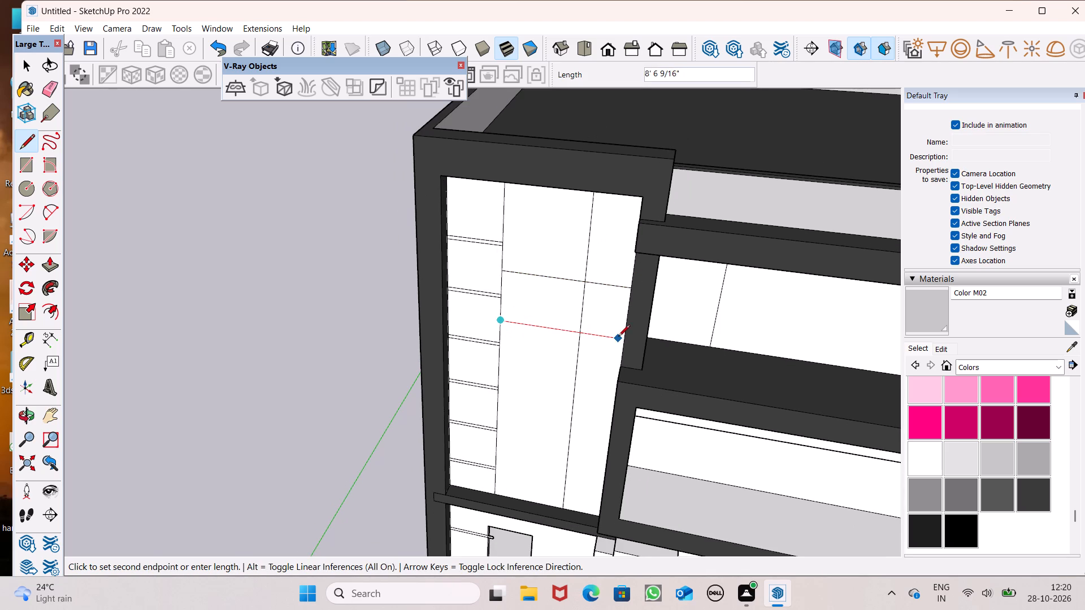
click(623, 336)
Draw three more horizontal lines about 8' 11 13/16" long across the panel's lower half, from the strip column's edge to the inner frame.
scroll(619, 285, down, 5)
middle_drag(575, 377, 619, 210)
scroll(634, 206, up, 1)
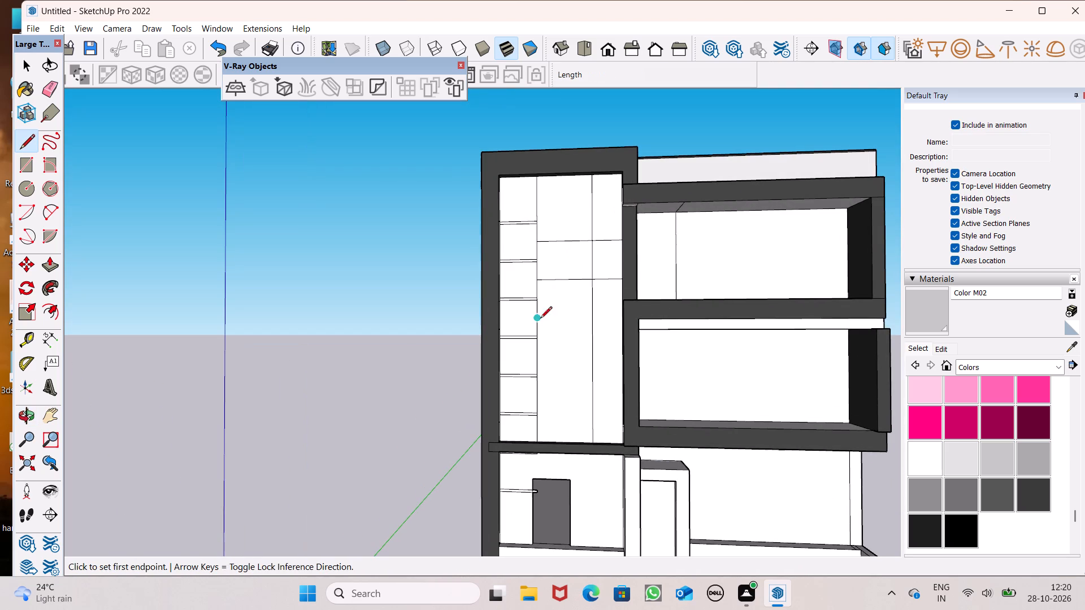
middle_drag(596, 391, 584, 320)
scroll(565, 326, up, 3)
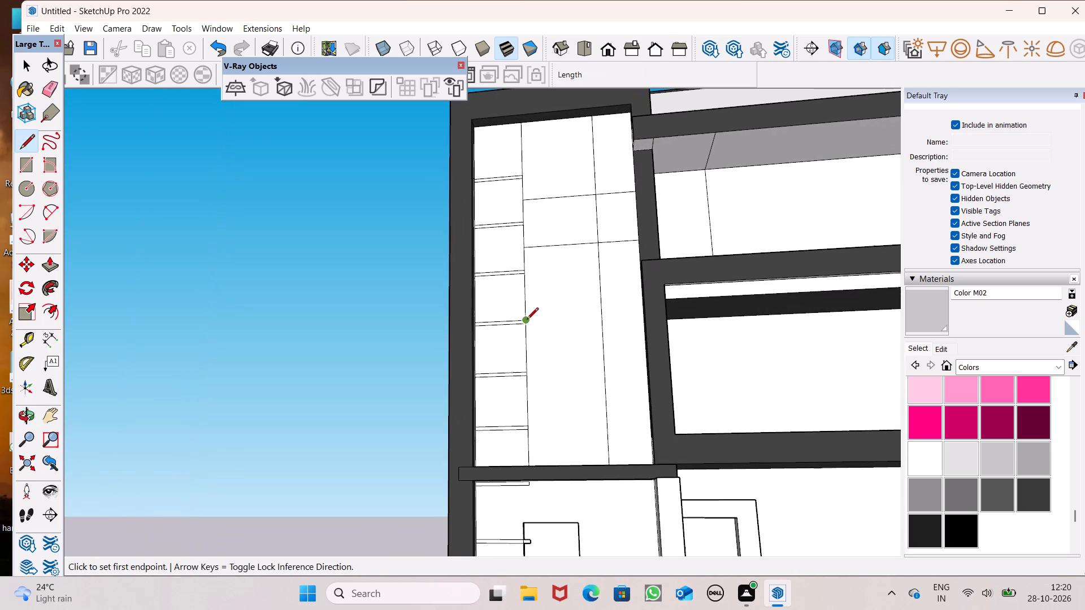
click(527, 308)
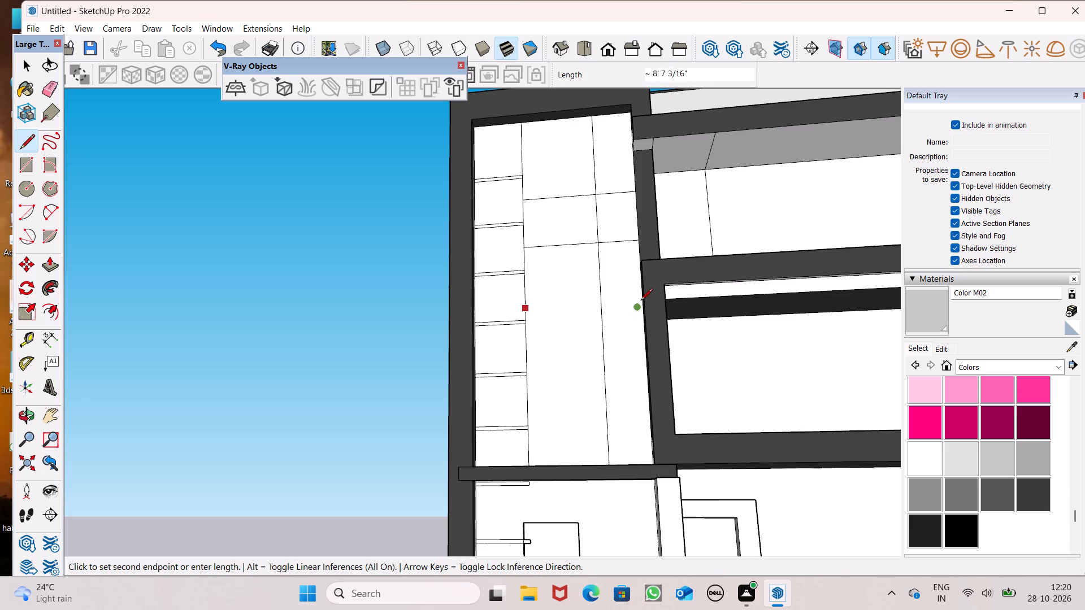
click(642, 298)
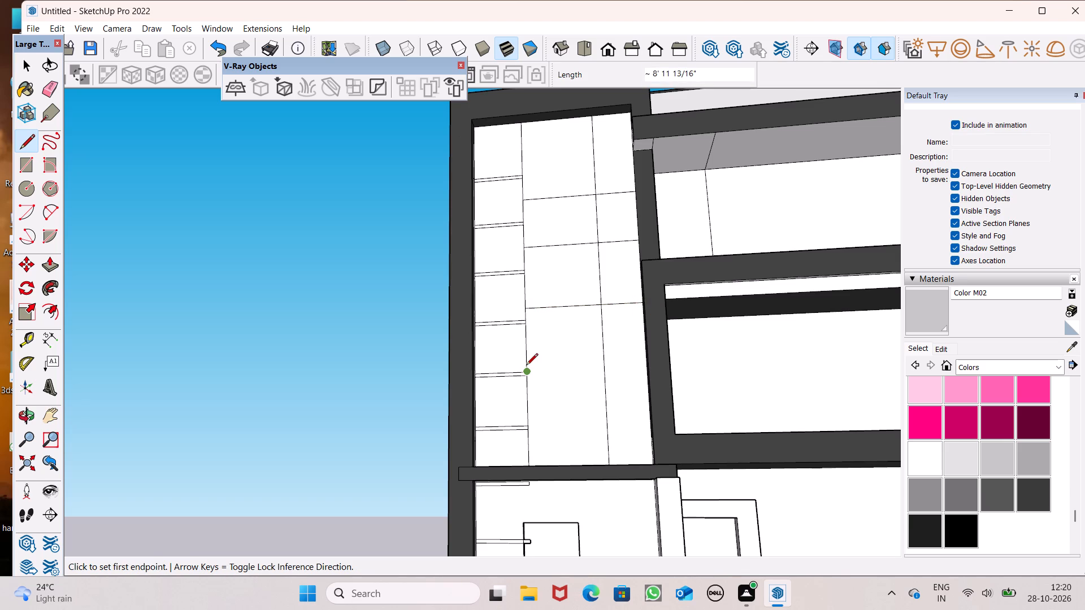
click(527, 362)
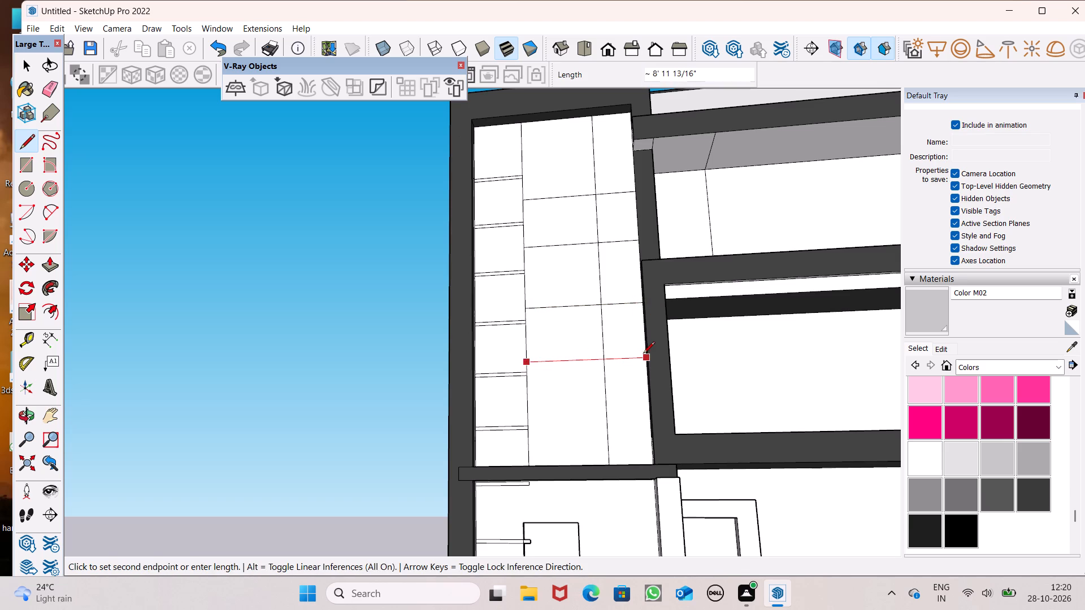
click(645, 352)
click(524, 416)
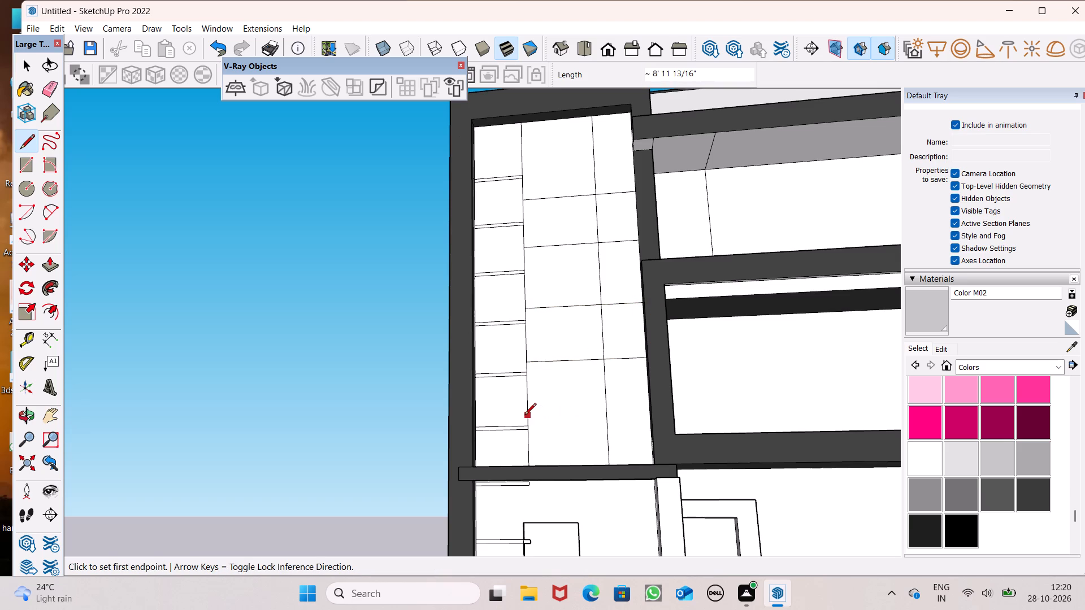
click(650, 409)
scroll(497, 389, down, 1)
key(space)
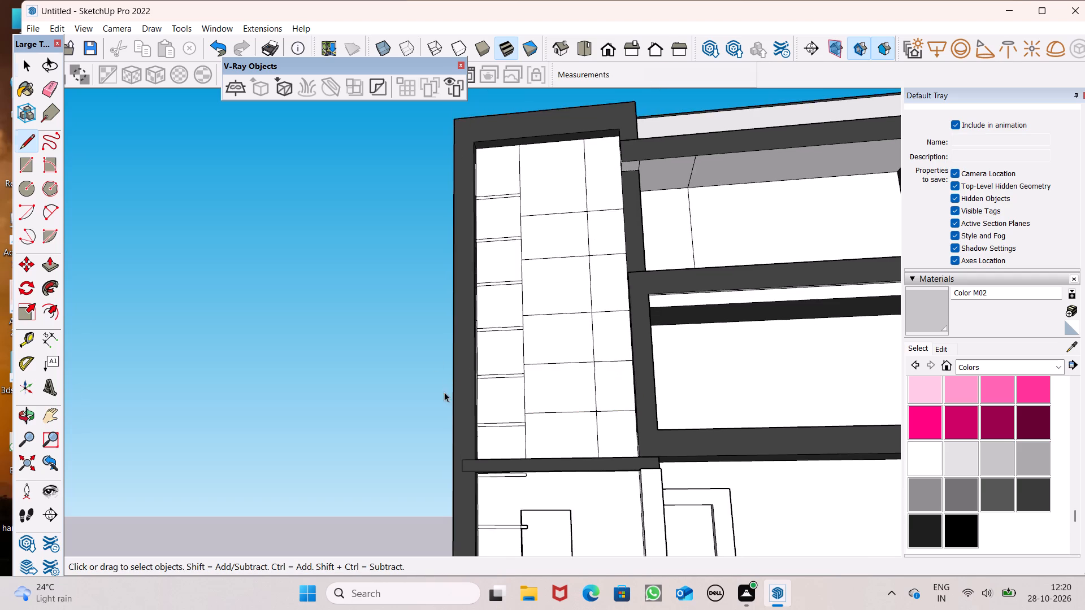
Paint the tiles in the top three rows of the divided panel with Carrera Marble from the Stone materials.
scroll(440, 385, down, 6)
scroll(441, 272, down, 3)
middle_drag(567, 274, 561, 367)
scroll(561, 367, up, 6)
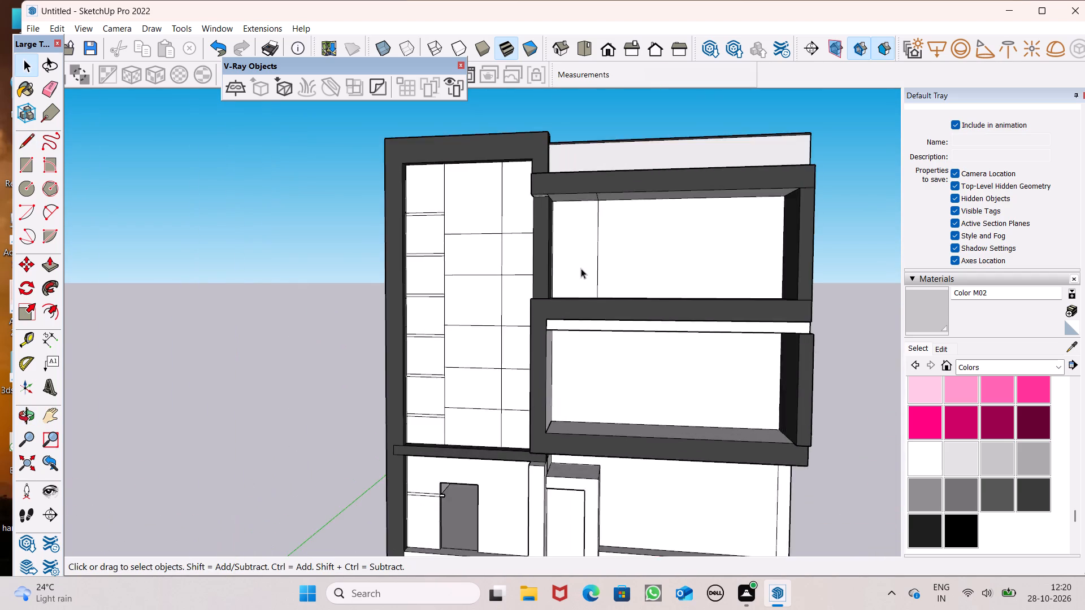
scroll(581, 281, down, 5)
scroll(637, 289, up, 1)
middle_drag(639, 289, 640, 368)
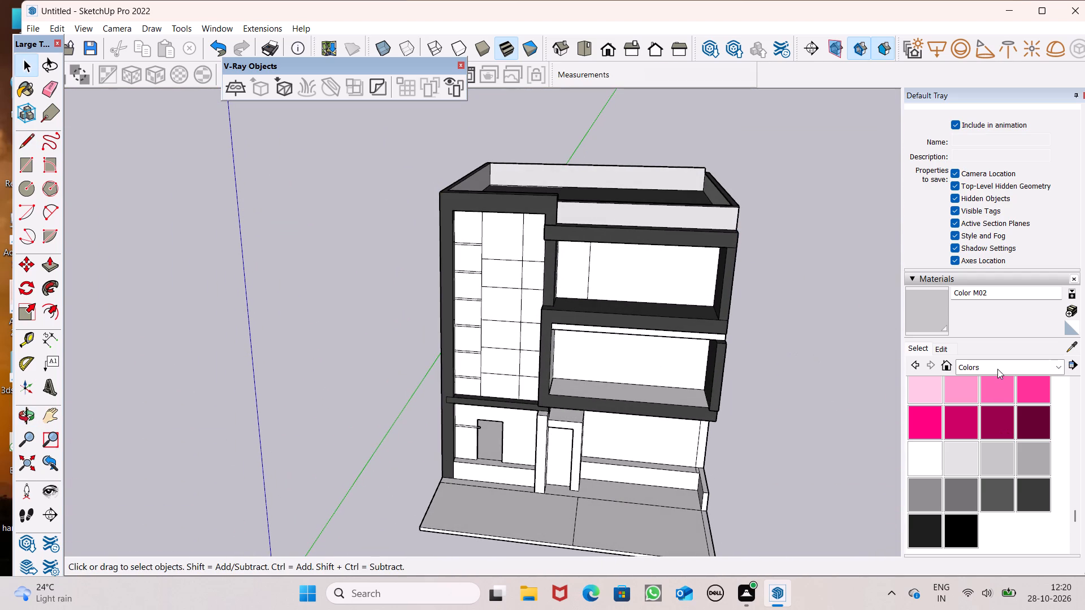
click(997, 367)
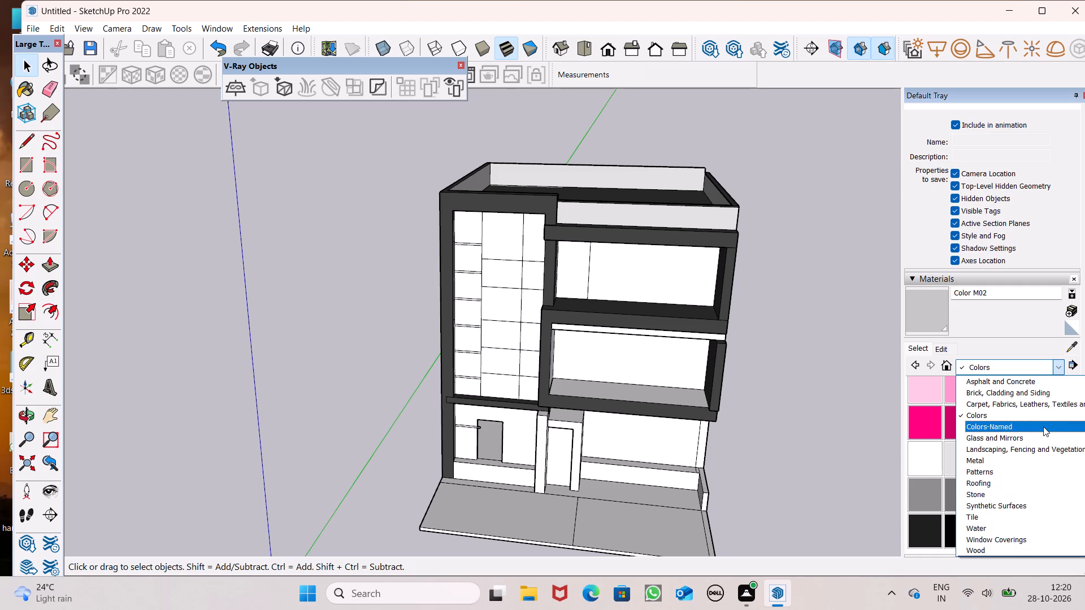
click(1025, 496)
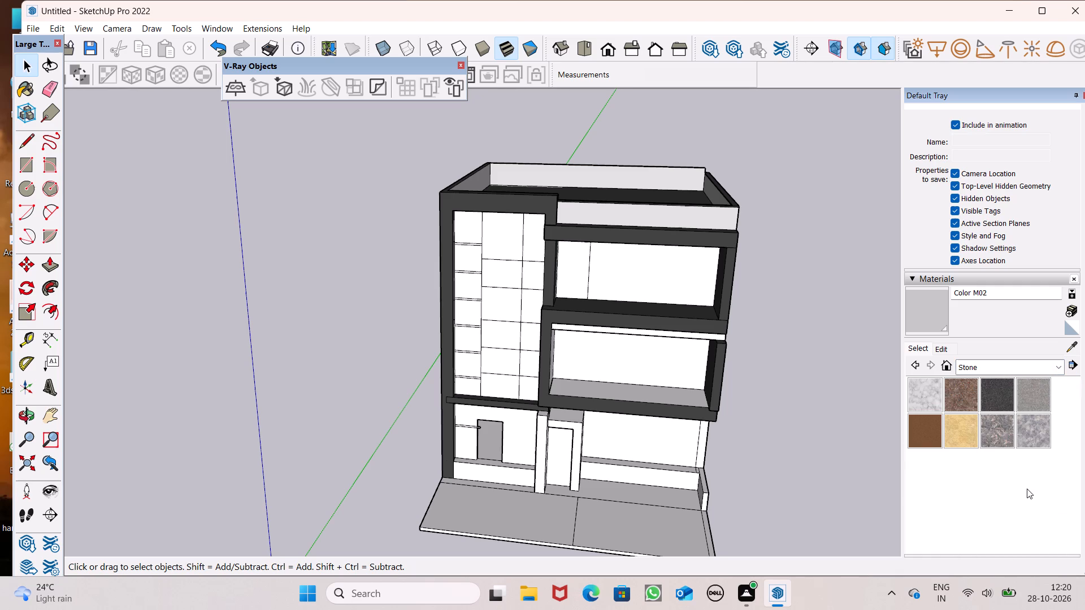
click(929, 397)
scroll(680, 343, up, 4)
scroll(580, 278, down, 3)
scroll(402, 216, up, 7)
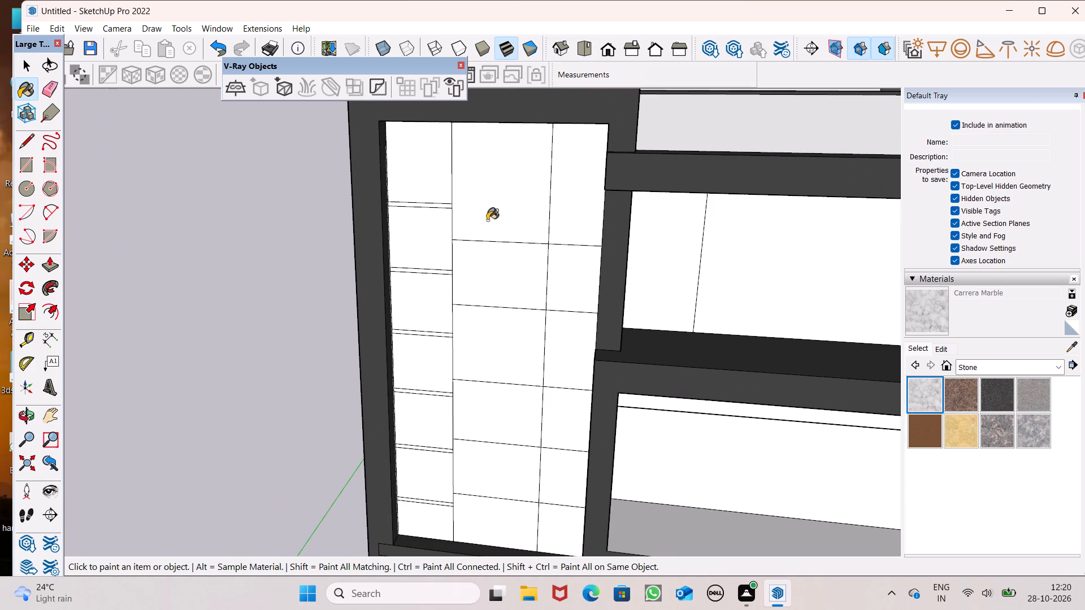
click(501, 210)
click(557, 209)
click(497, 260)
click(545, 270)
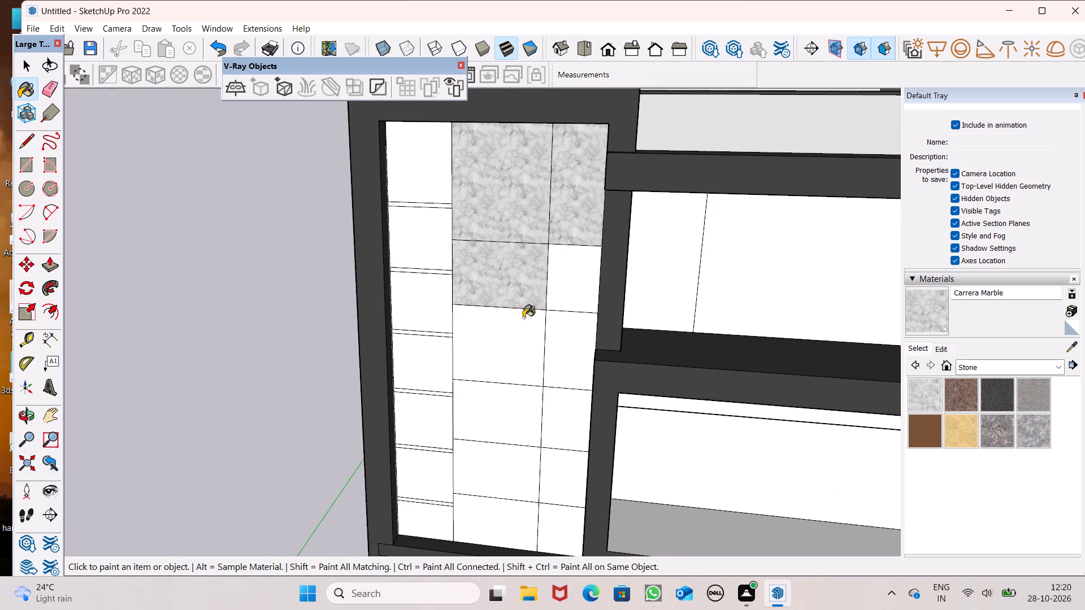
drag(523, 318, 523, 324)
click(584, 275)
drag(552, 354, 552, 361)
Paint the tiles in the bottom three rows of the divided panel with Carrera Marble.
click(562, 410)
click(563, 432)
drag(555, 457, 548, 468)
drag(545, 470, 542, 484)
drag(541, 520, 545, 512)
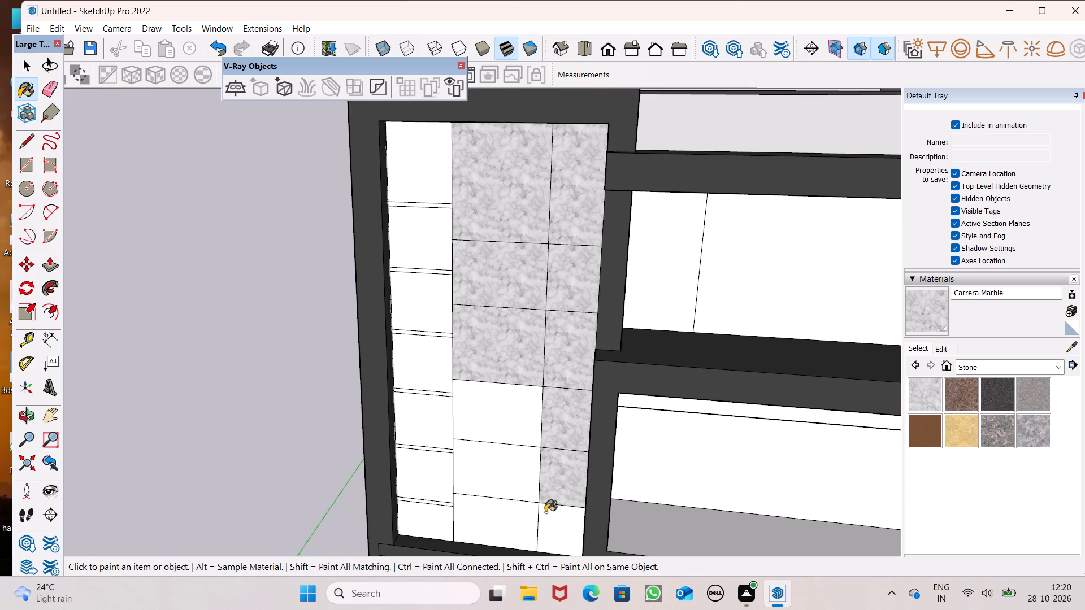
drag(545, 512, 545, 514)
drag(528, 525, 522, 510)
click(530, 497)
drag(501, 431, 501, 443)
click(492, 381)
scroll(605, 238, down, 7)
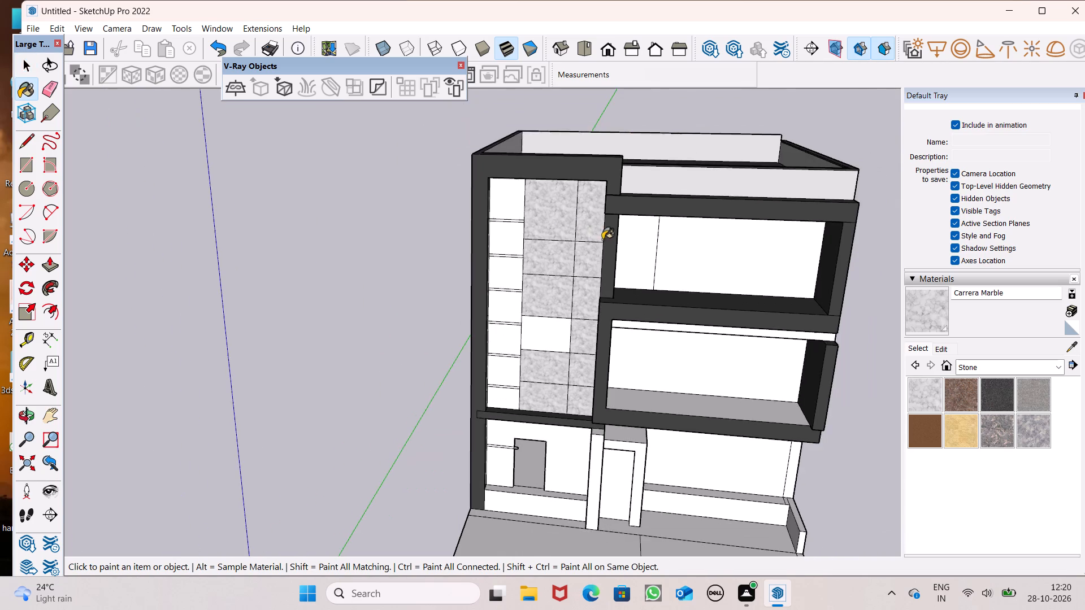
scroll(557, 324, up, 4)
click(549, 327)
scroll(561, 202, down, 9)
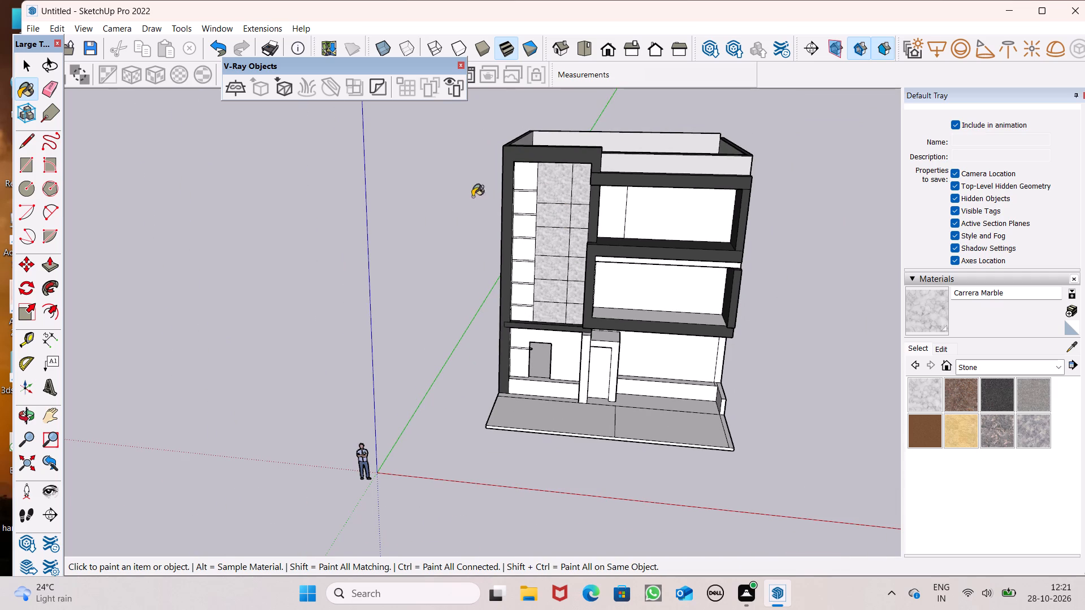
Erase the vertical line on the back wall of the top-floor opening.
click(43, 84)
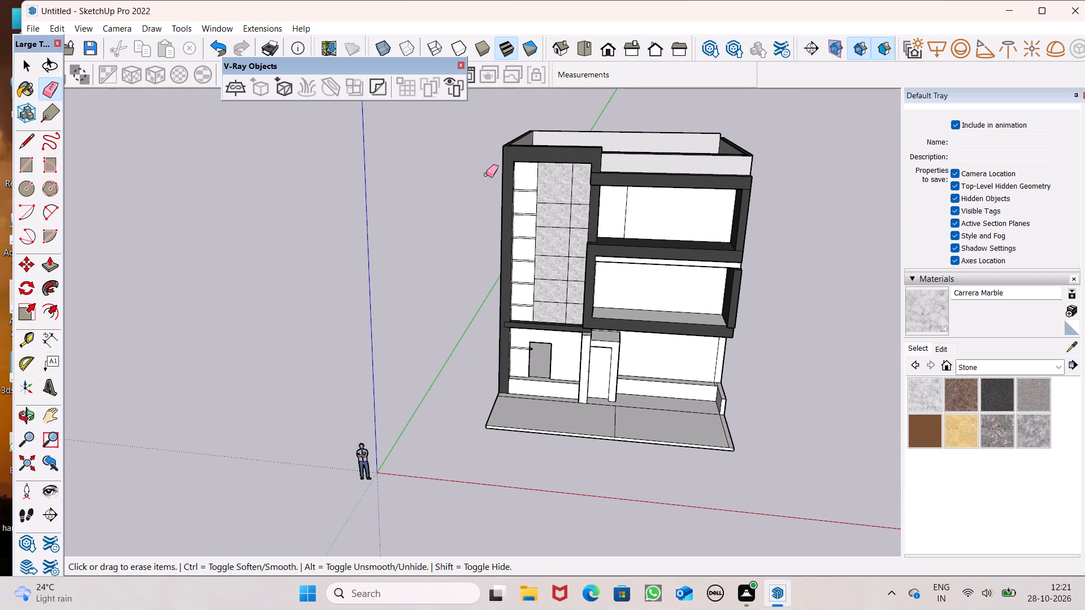
scroll(497, 178, up, 3)
drag(660, 217, 674, 220)
scroll(407, 211, down, 2)
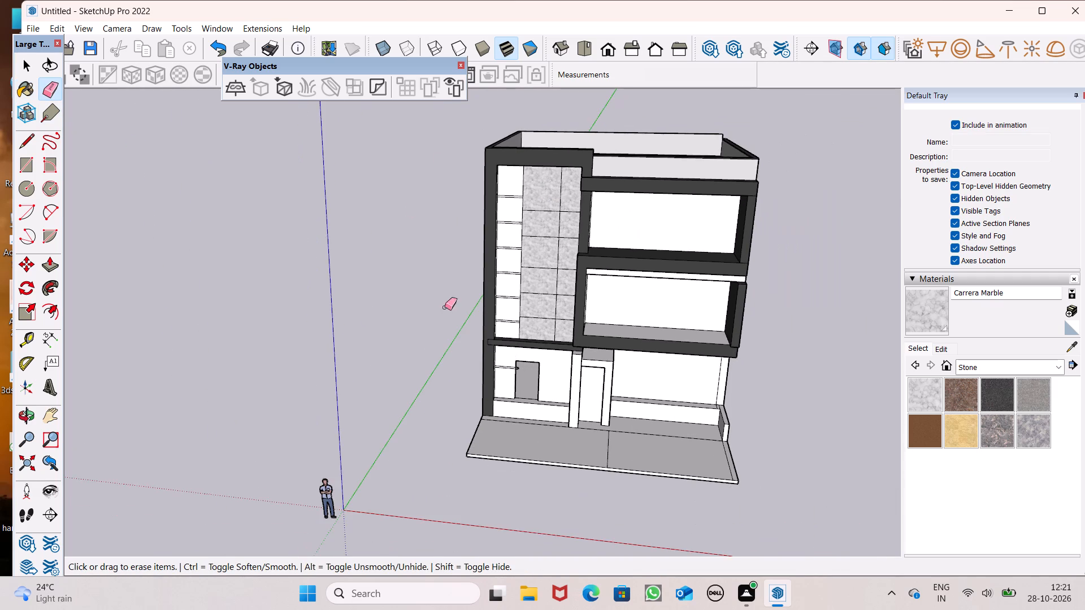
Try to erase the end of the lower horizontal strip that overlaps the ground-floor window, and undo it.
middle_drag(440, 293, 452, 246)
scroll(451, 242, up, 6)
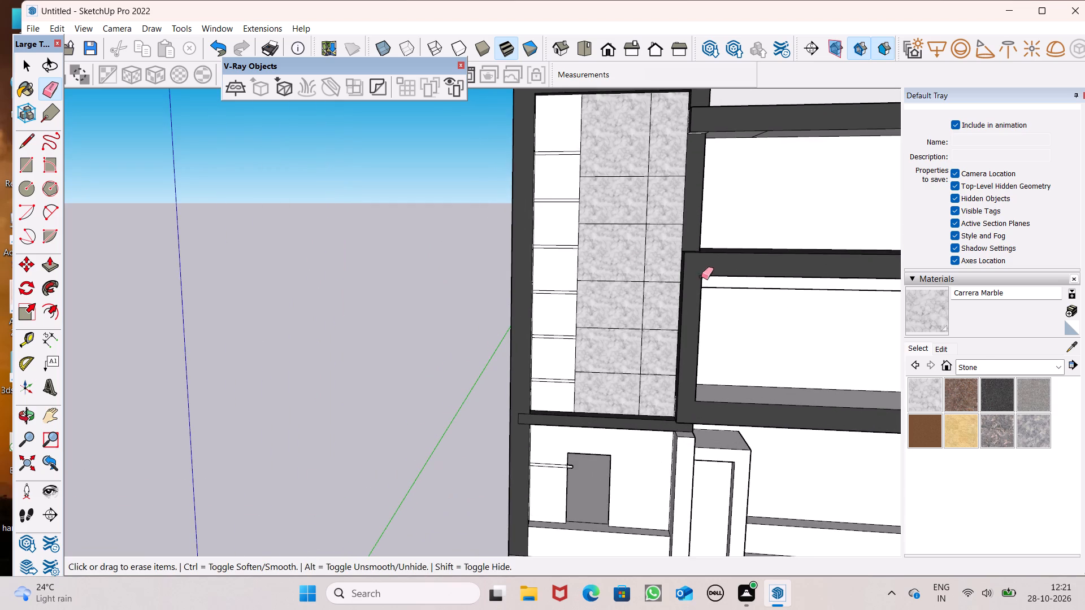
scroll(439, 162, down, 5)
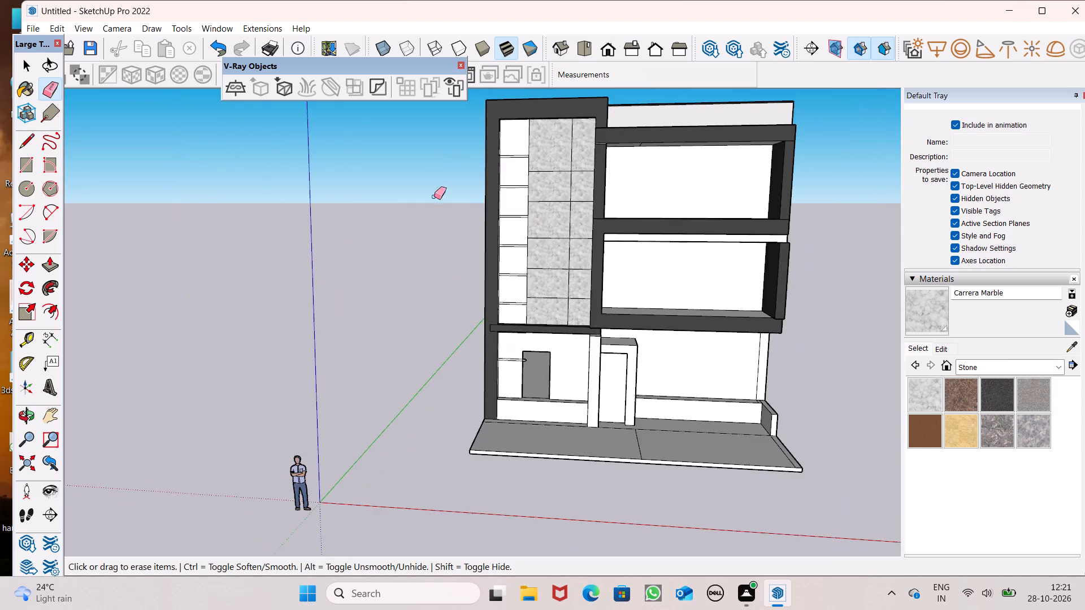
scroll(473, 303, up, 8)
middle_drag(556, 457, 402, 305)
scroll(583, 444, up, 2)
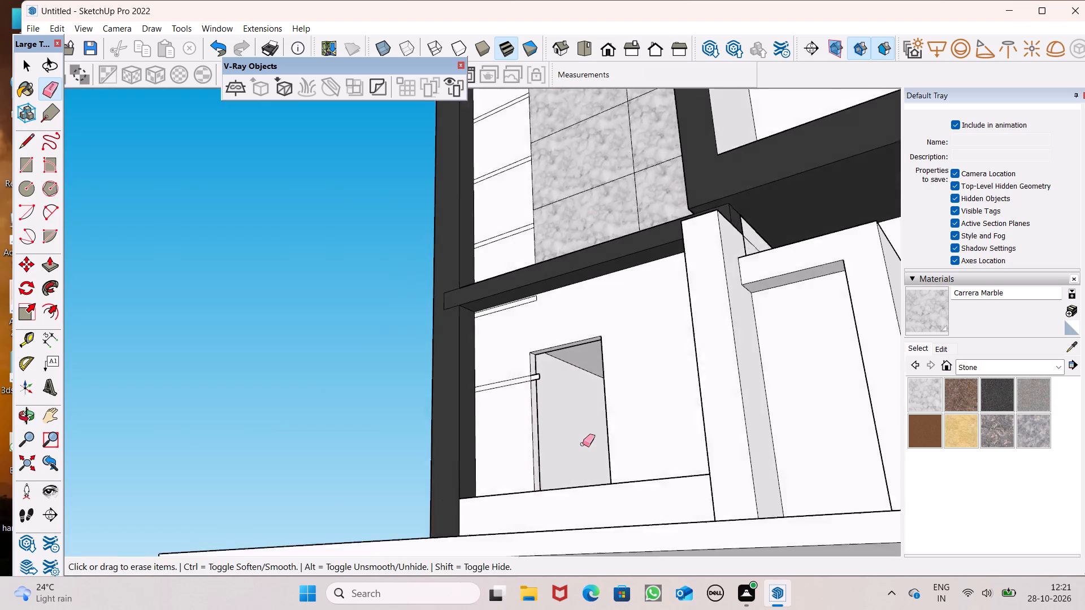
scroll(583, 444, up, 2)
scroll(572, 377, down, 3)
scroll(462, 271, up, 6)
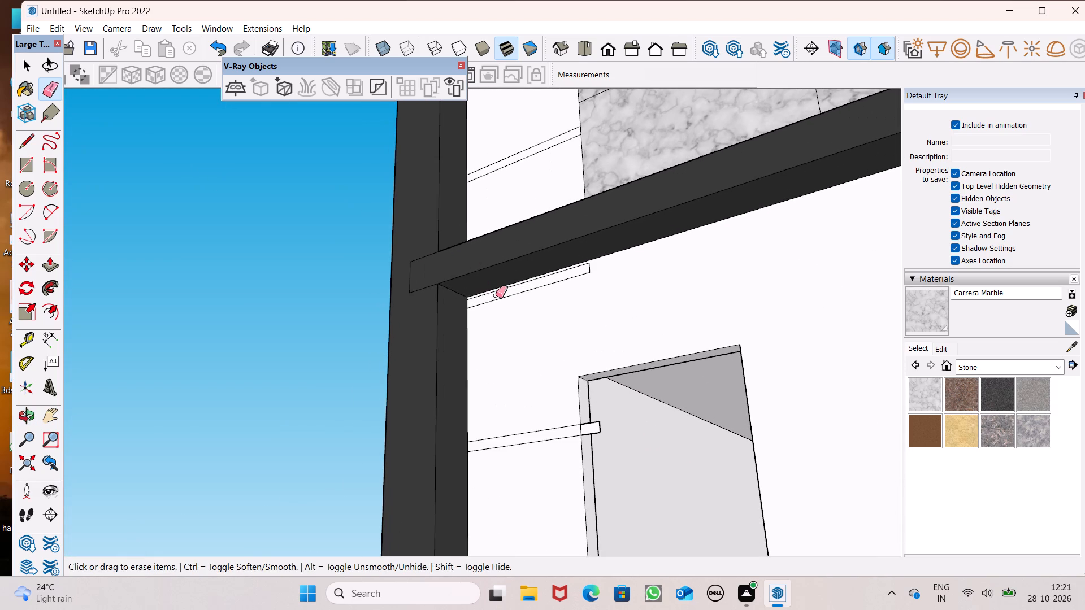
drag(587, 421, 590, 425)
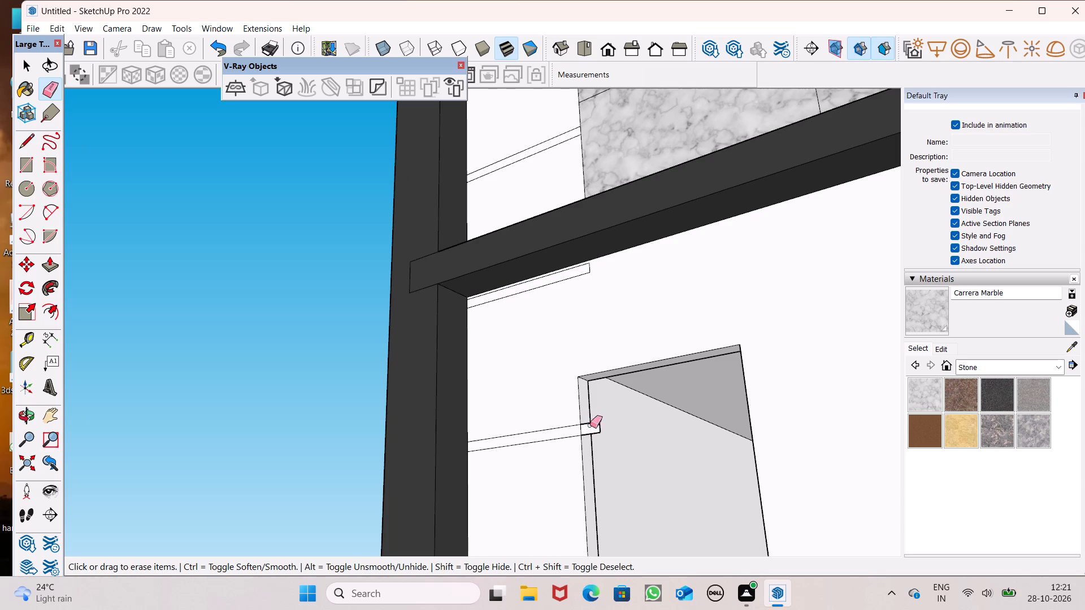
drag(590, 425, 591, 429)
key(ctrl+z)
Erase the lower horizontal strip on the ground-floor wall, including its end overlapping the window opening.
scroll(611, 443, up, 4)
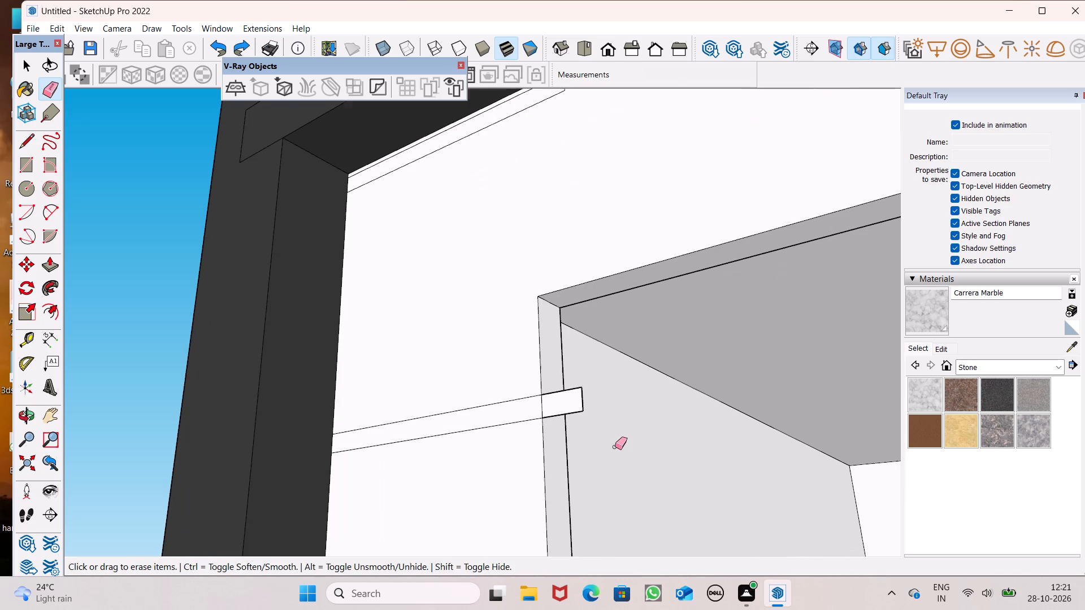
scroll(623, 423, up, 6)
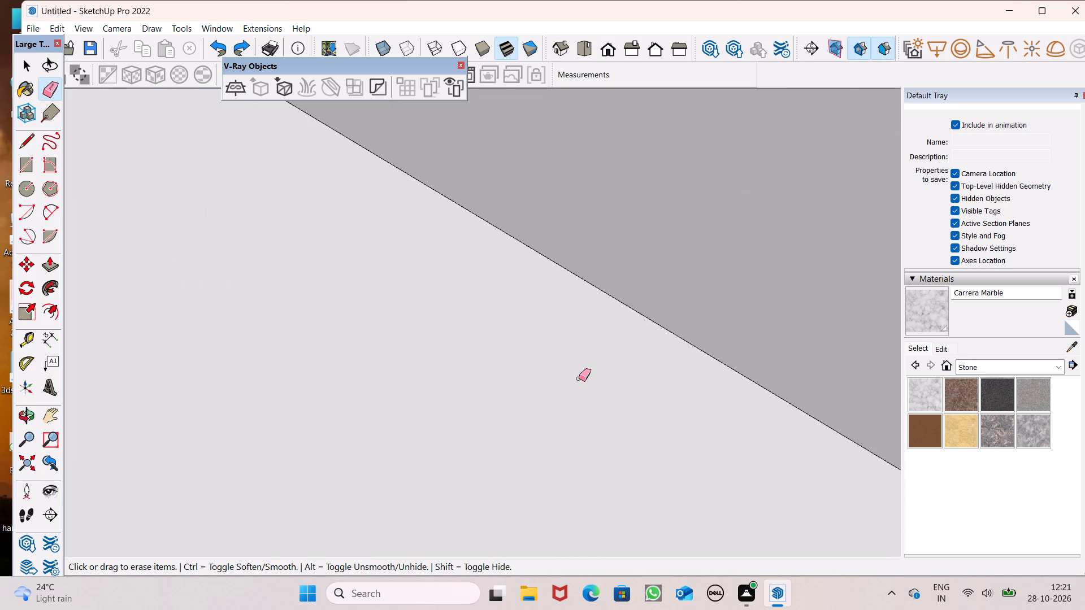
scroll(578, 373, down, 6)
scroll(537, 360, up, 3)
drag(450, 291, 449, 308)
drag(507, 367, 497, 364)
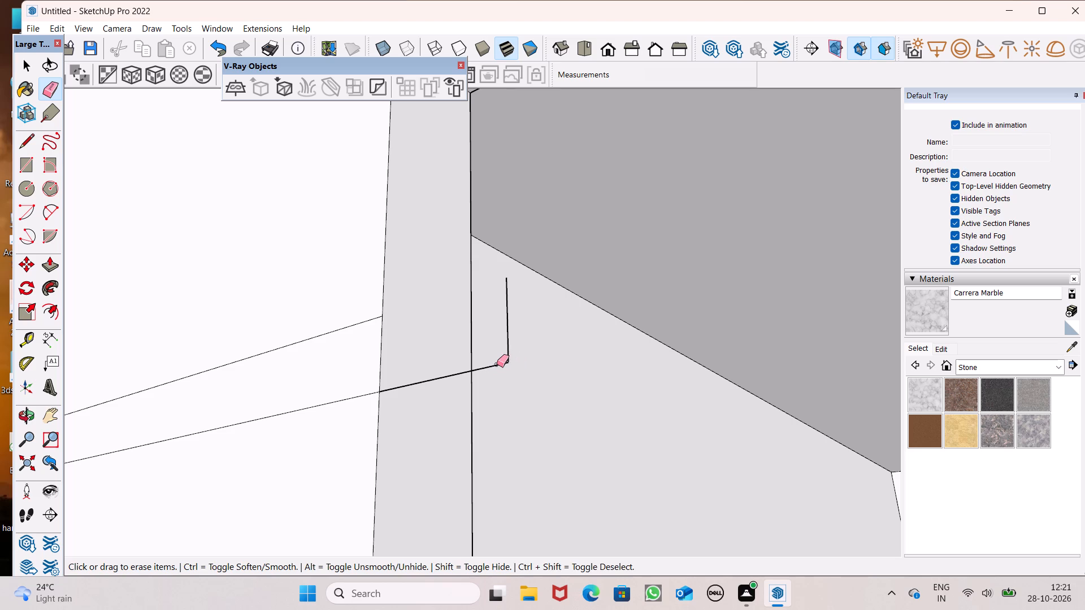
drag(497, 364, 506, 352)
click(507, 319)
scroll(616, 271, down, 8)
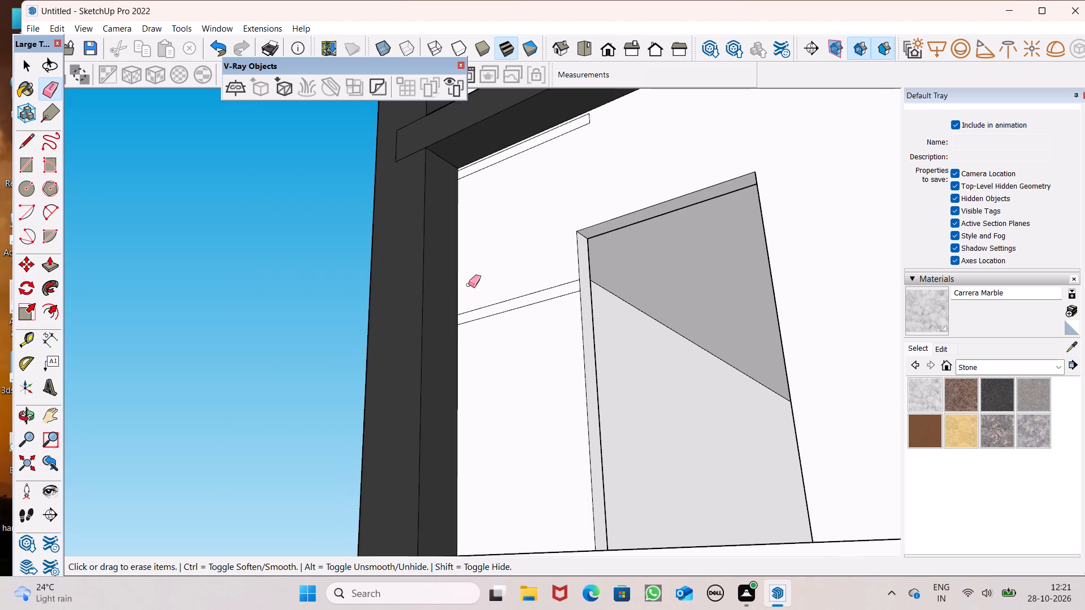
drag(488, 286, 496, 317)
scroll(540, 240, down, 4)
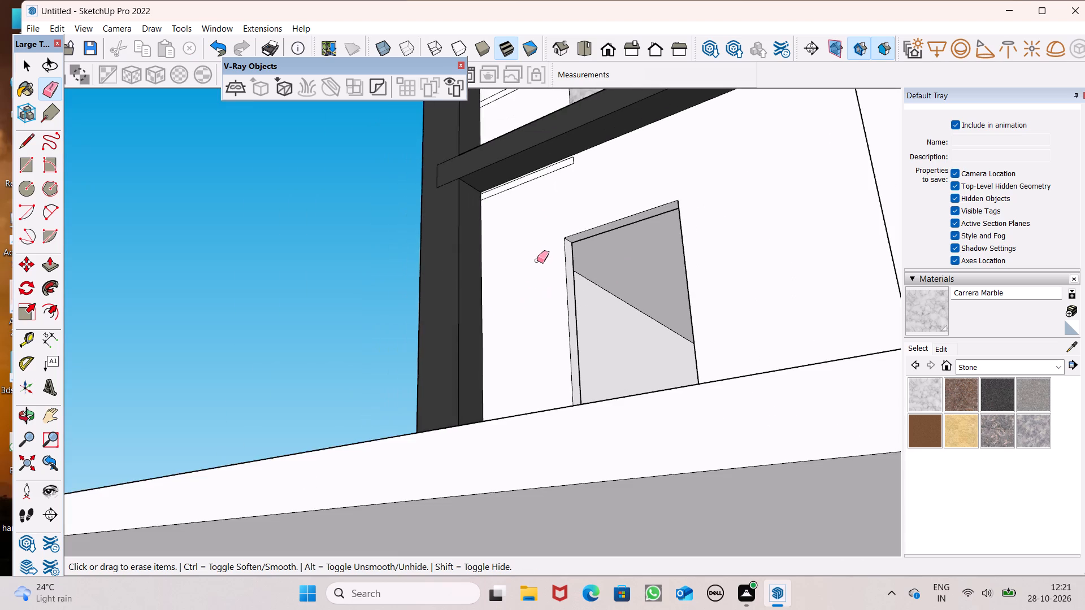
Erase the edges of the horizontal strip on the ground-floor wall just below the dark beam.
scroll(532, 158, up, 14)
scroll(574, 185, up, 5)
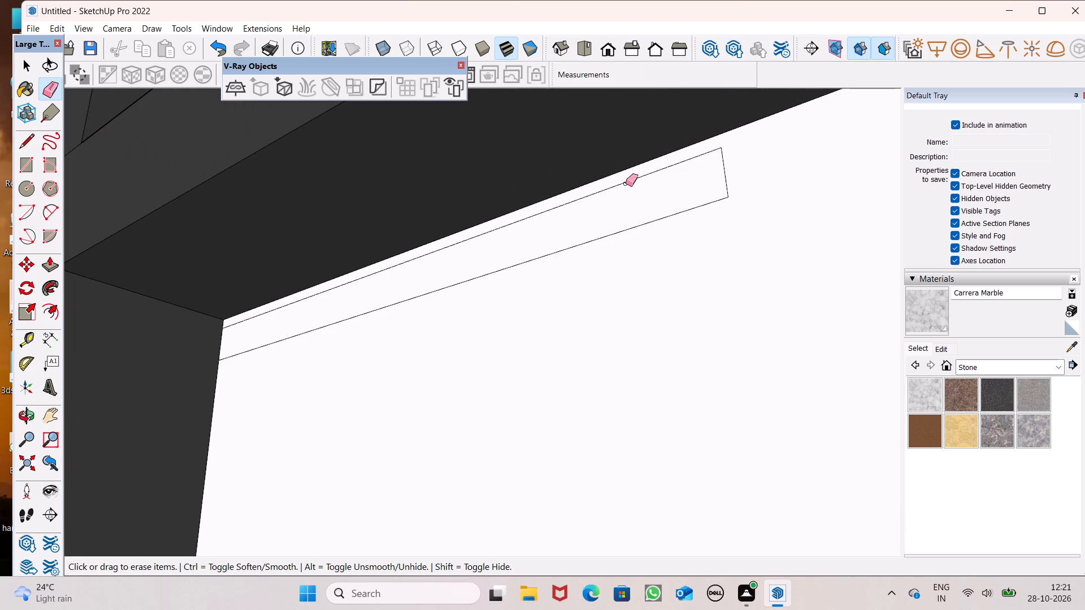
drag(639, 173, 667, 211)
drag(748, 175, 724, 180)
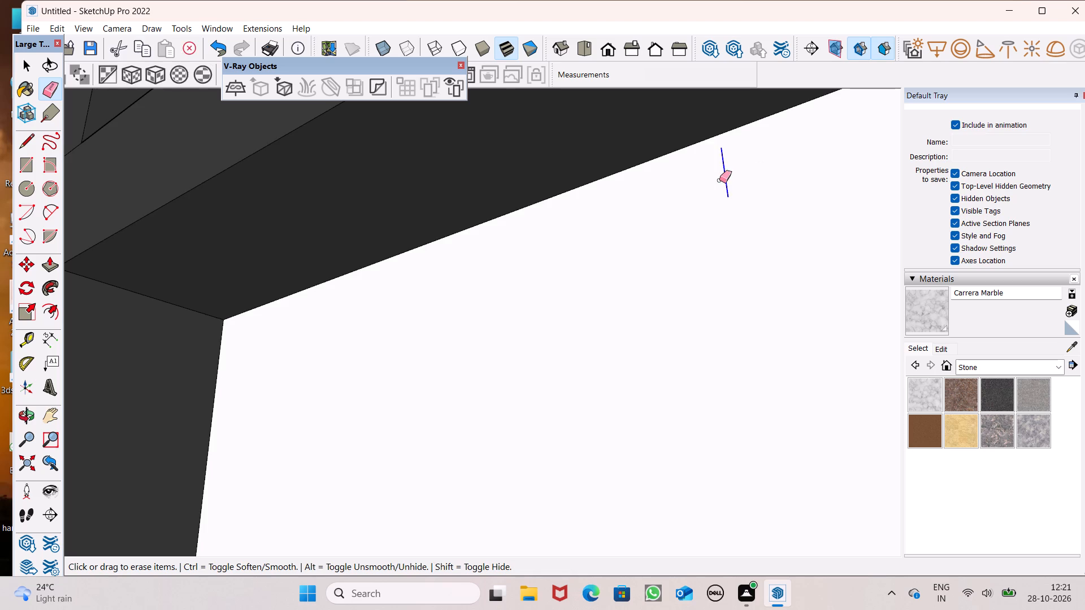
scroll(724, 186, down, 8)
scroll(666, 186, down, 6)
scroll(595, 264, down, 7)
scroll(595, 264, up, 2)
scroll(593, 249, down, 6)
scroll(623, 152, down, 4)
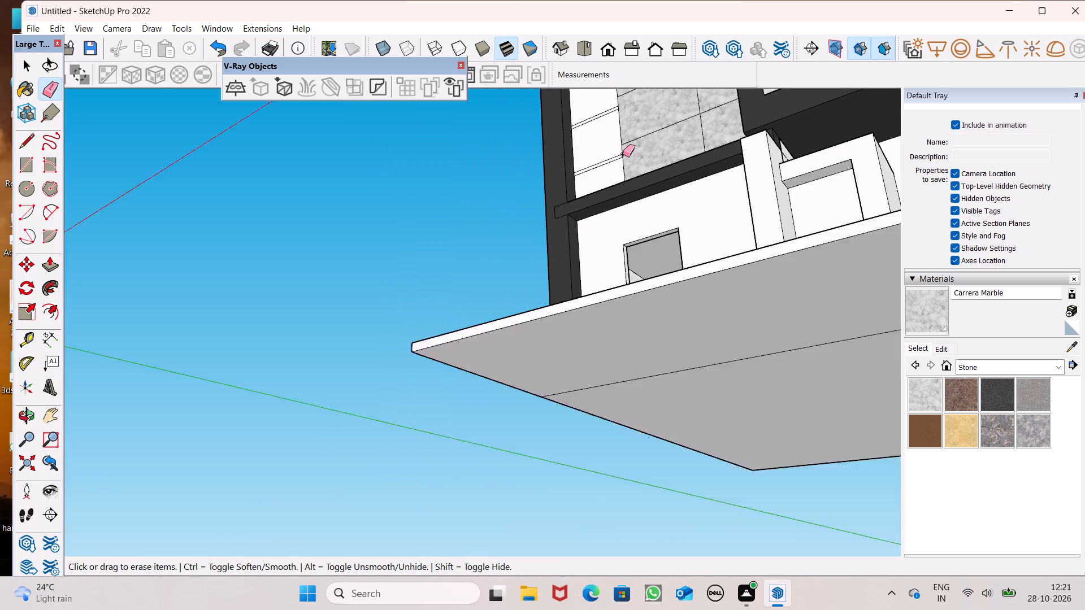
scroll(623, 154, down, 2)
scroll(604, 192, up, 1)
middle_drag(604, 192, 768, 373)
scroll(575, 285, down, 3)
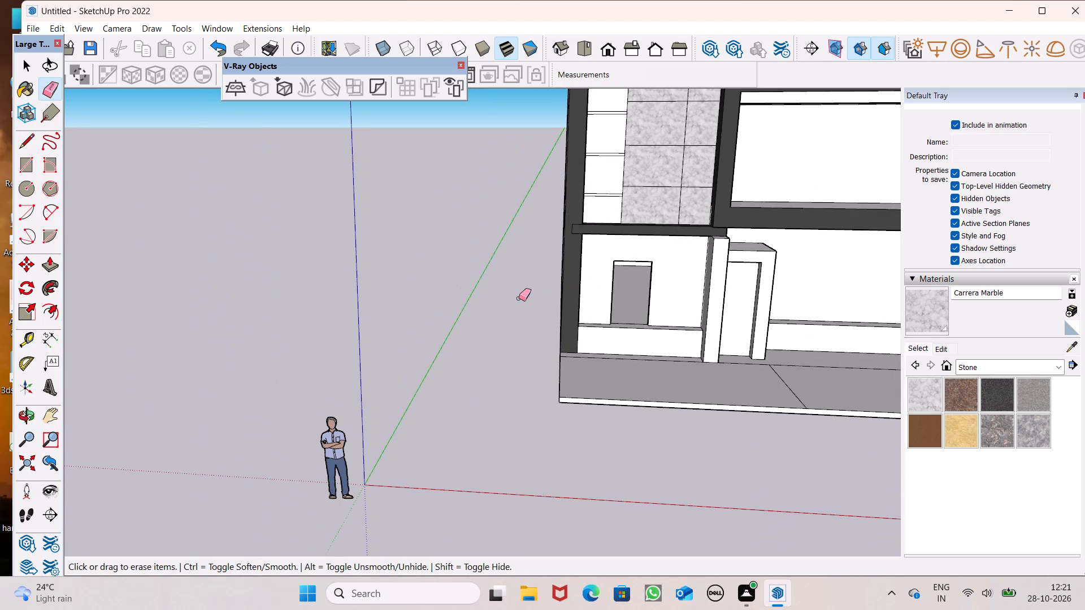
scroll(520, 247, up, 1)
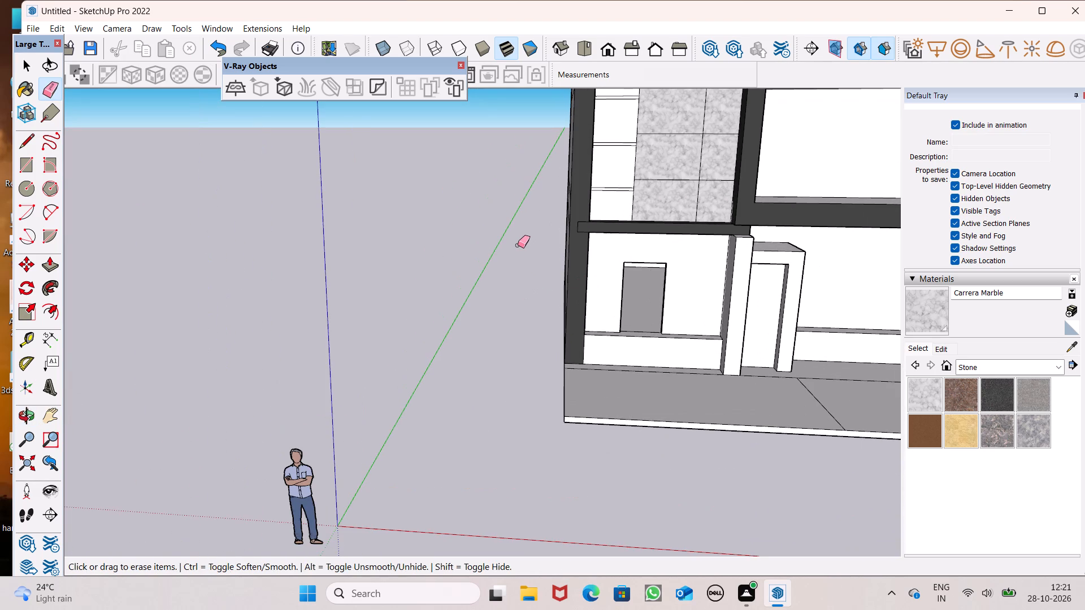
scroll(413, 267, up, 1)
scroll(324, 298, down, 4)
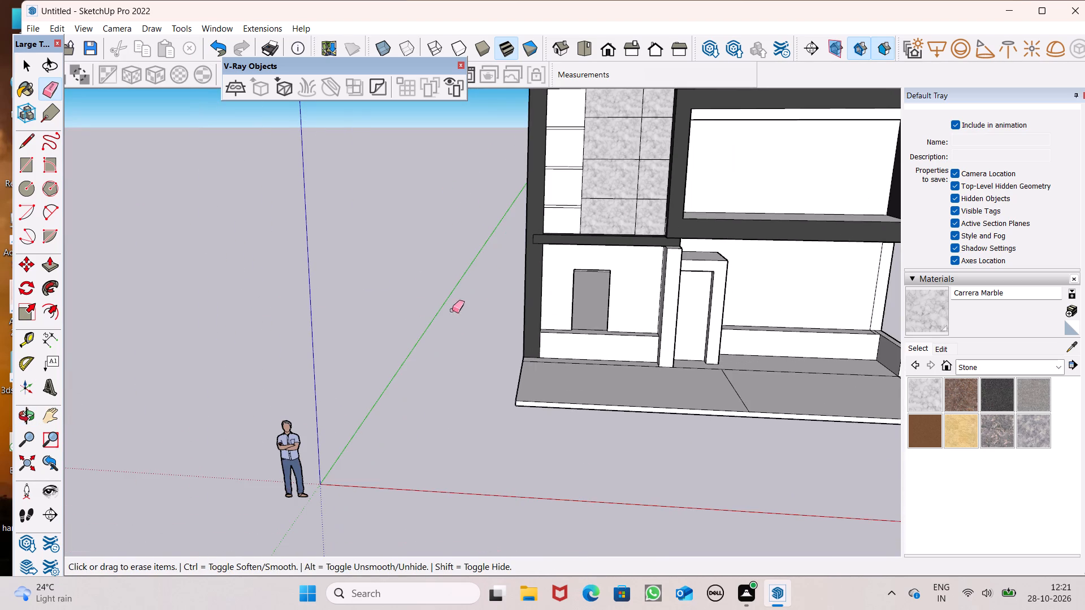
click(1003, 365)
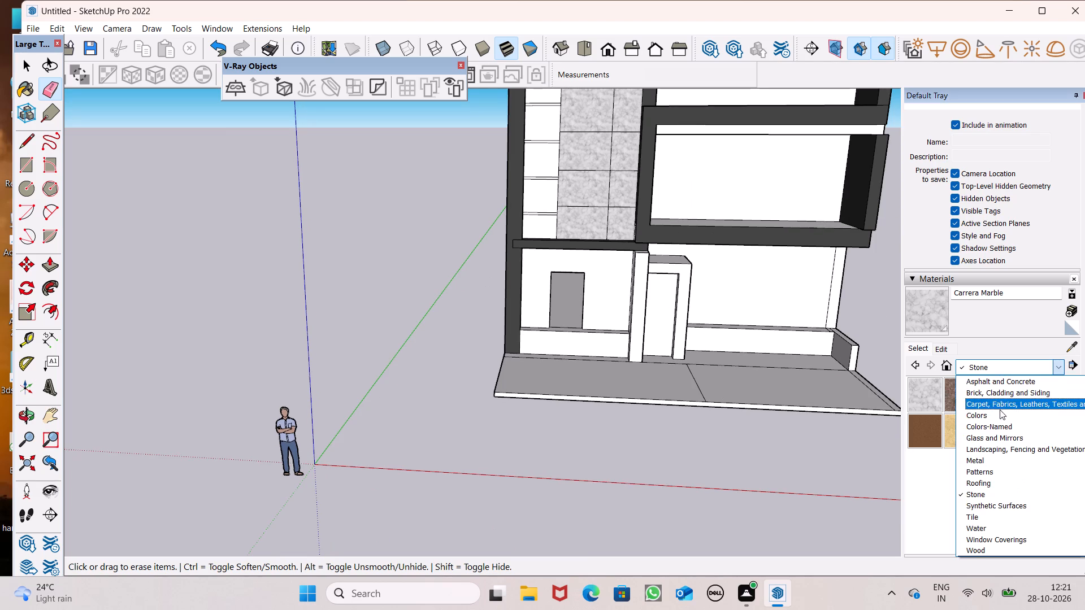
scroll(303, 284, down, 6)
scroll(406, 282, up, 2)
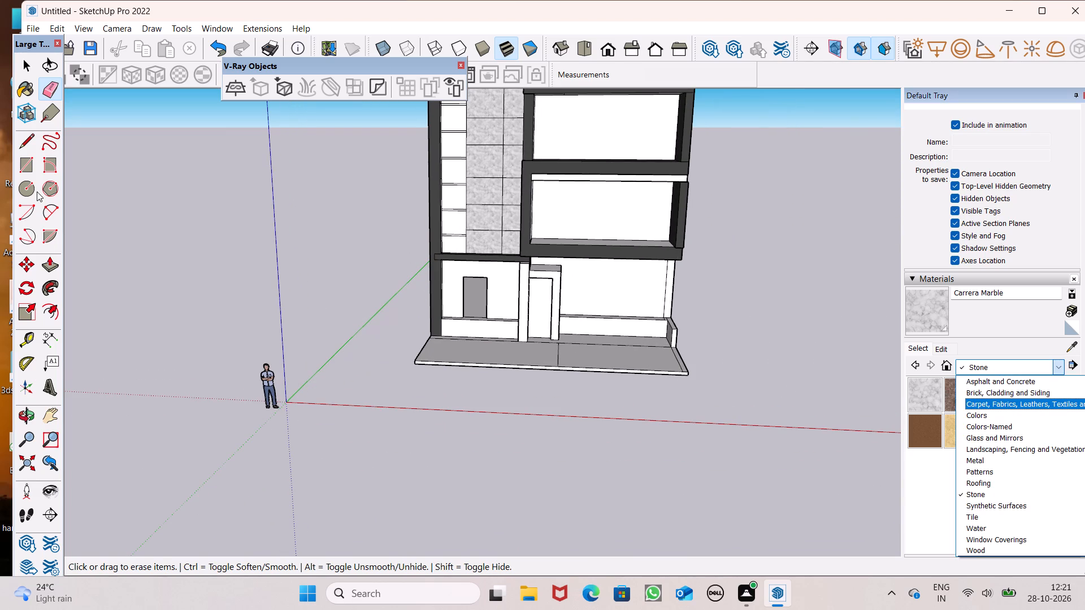
Draw a rectangle about 10' wide on the back wall of the top-floor opening, ending just above its floor.
click(20, 162)
scroll(295, 278, down, 6)
middle_drag(421, 254, 435, 148)
scroll(472, 273, up, 2)
scroll(465, 159, up, 7)
middle_drag(510, 219, 502, 269)
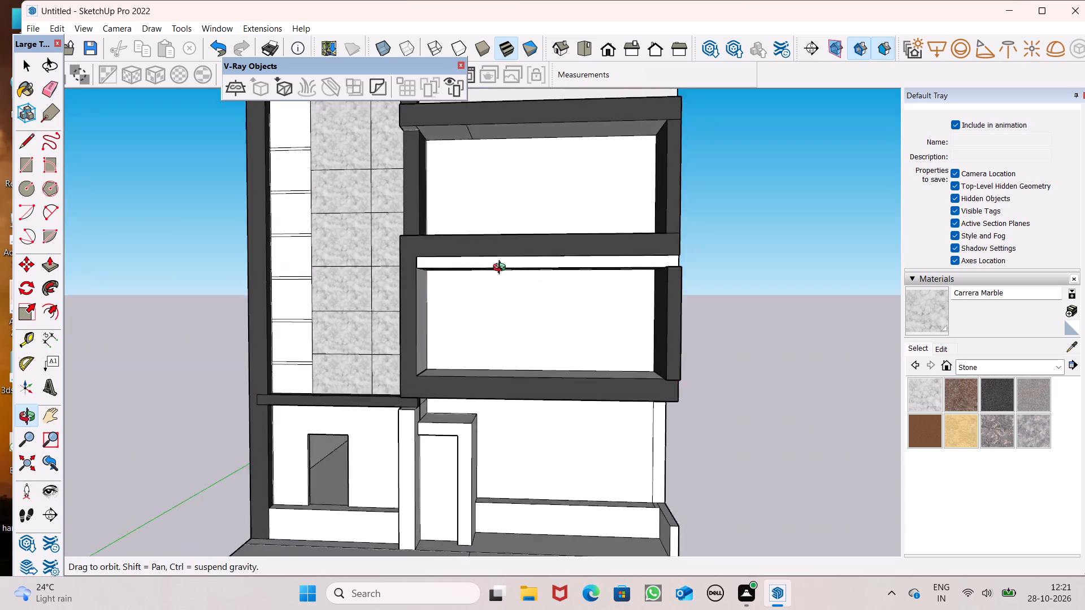
middle_drag(502, 269, 493, 293)
scroll(493, 292, up, 1)
click(35, 169)
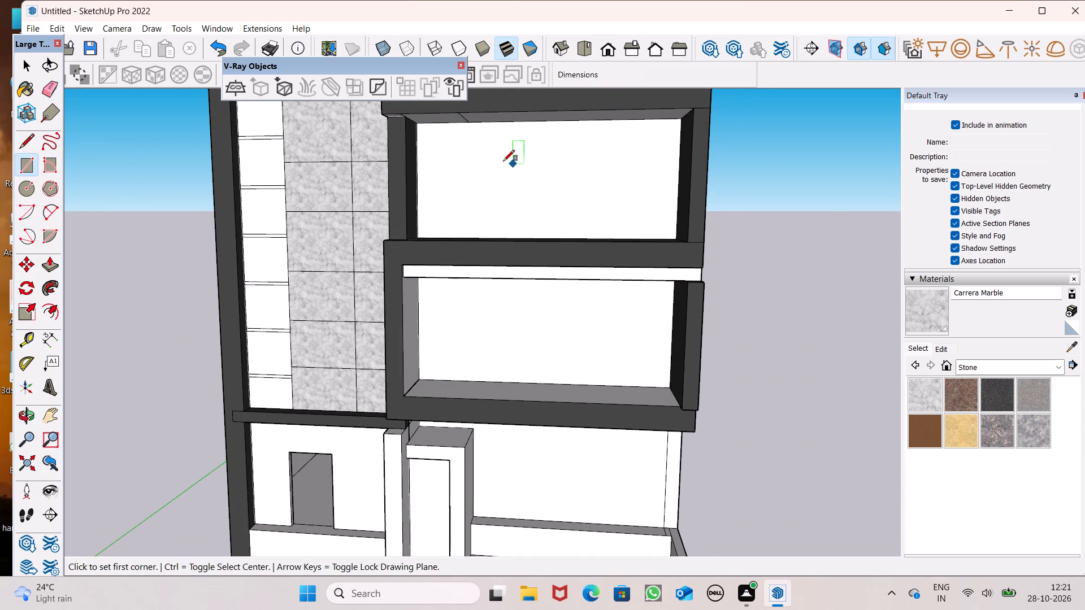
scroll(498, 149, up, 2)
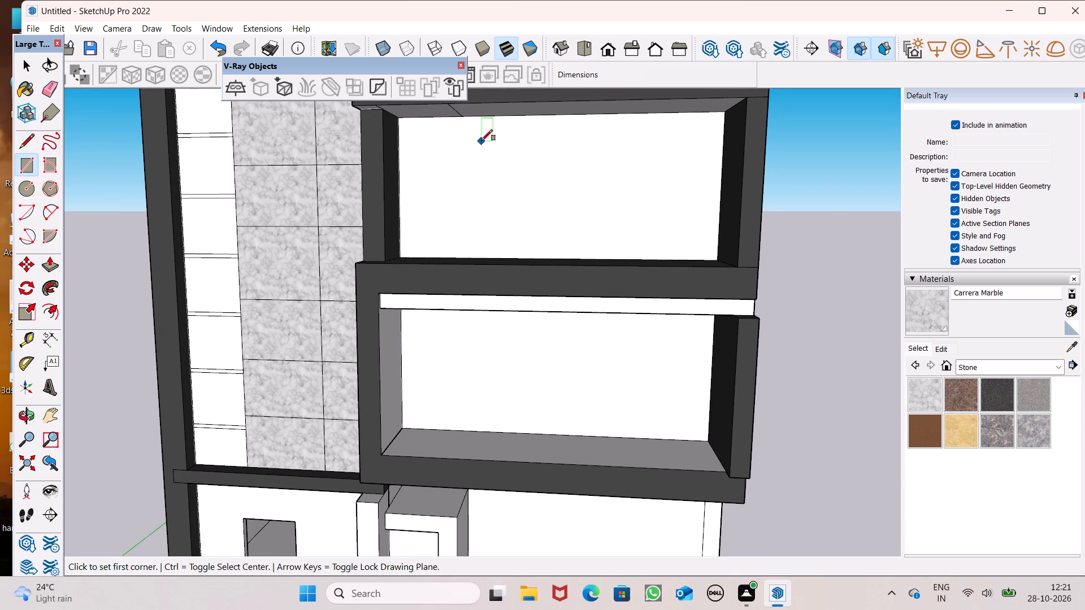
click(481, 140)
middle_drag(585, 199, 583, 281)
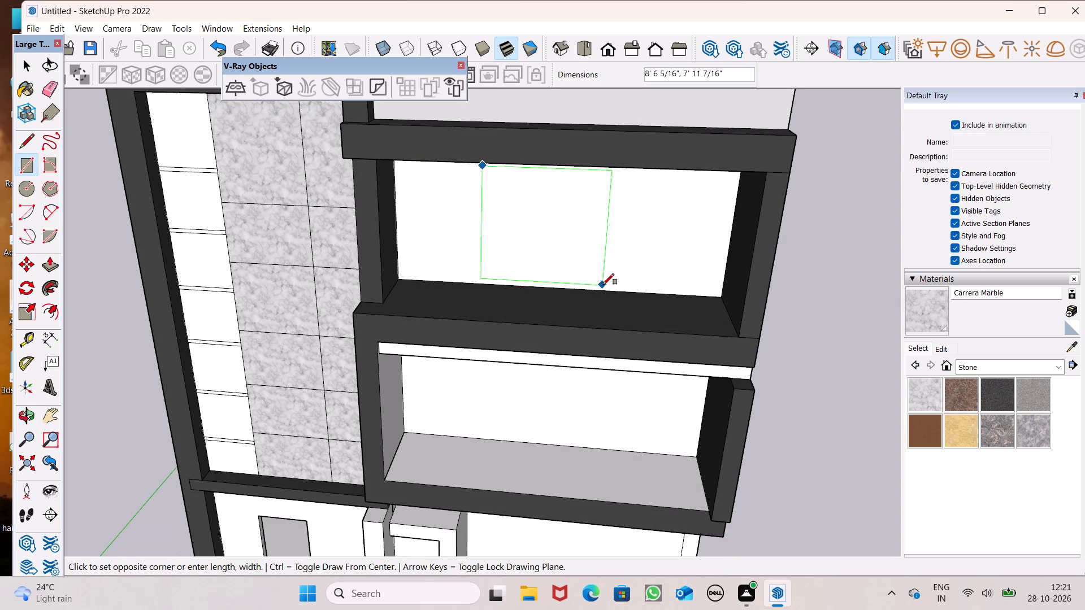
scroll(607, 285, up, 2)
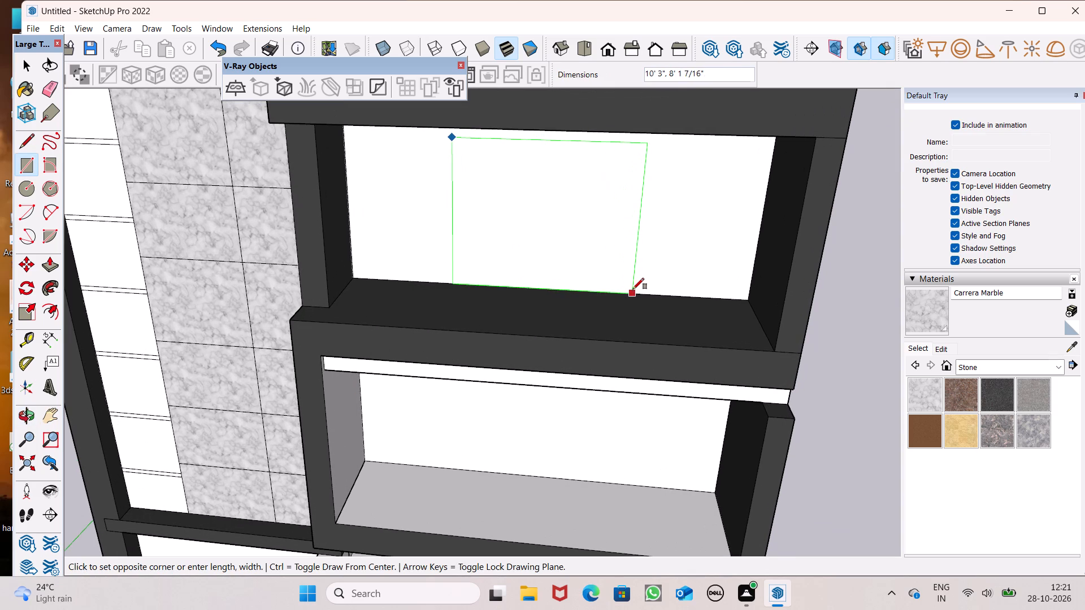
click(633, 285)
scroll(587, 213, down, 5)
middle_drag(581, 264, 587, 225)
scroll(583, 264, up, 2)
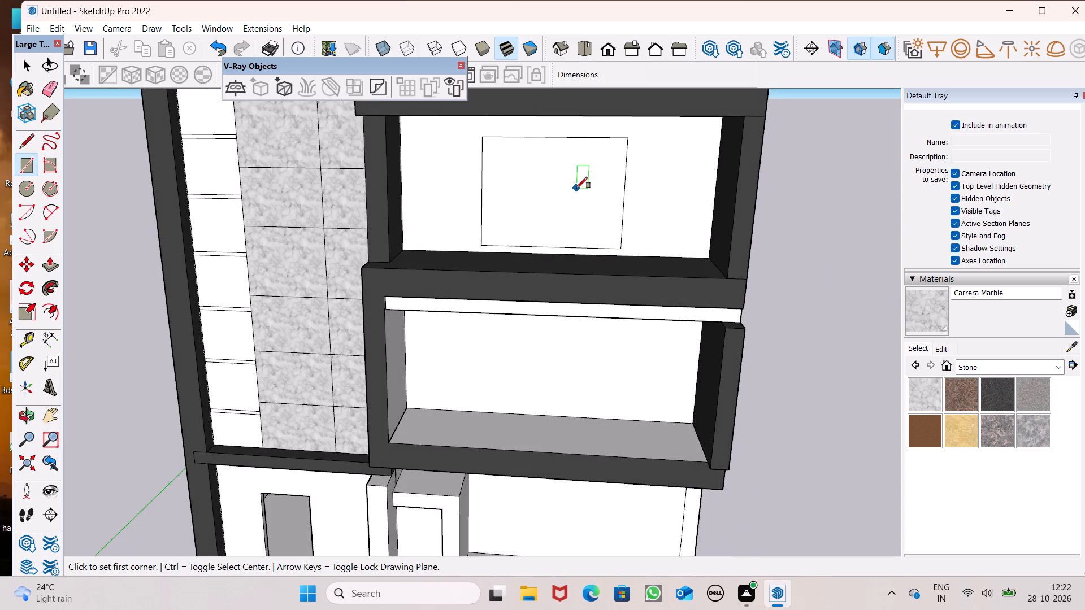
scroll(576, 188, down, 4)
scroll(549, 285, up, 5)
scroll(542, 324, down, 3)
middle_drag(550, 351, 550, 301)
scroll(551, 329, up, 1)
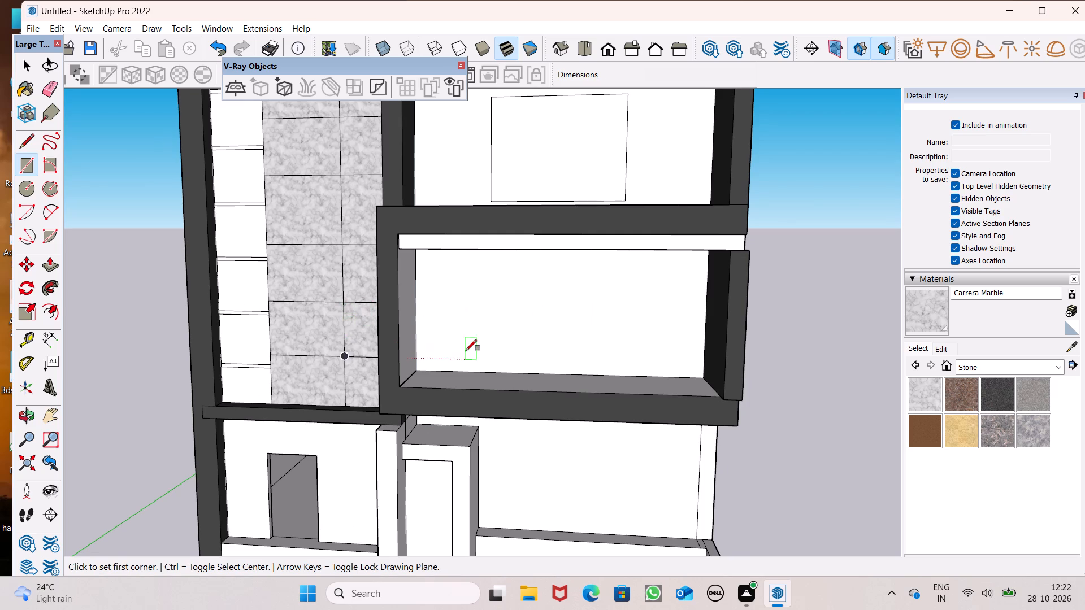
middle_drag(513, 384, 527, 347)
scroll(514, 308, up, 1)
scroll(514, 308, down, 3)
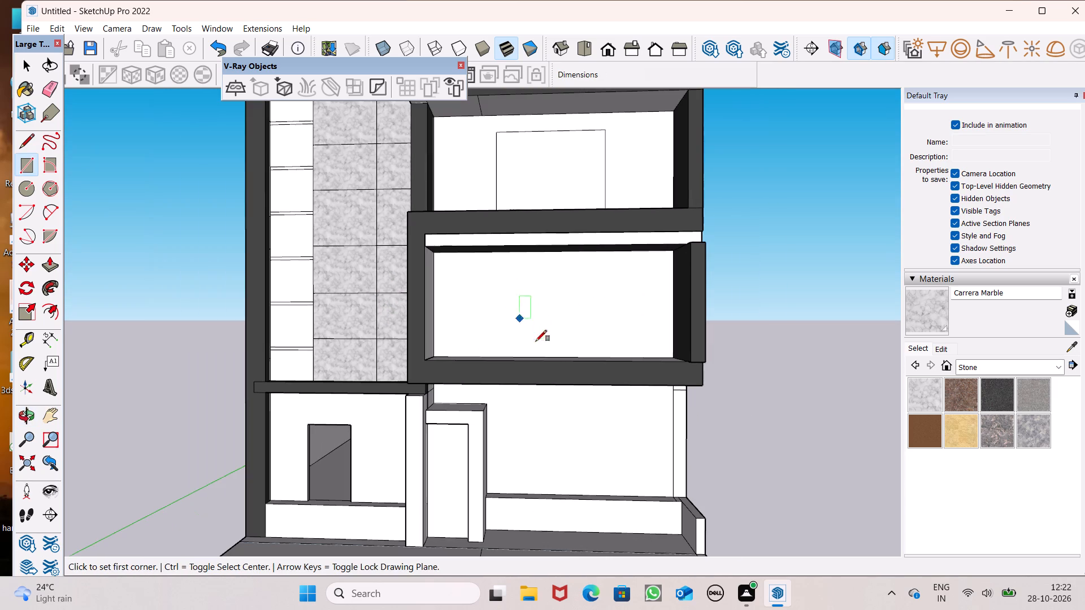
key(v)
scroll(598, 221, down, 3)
Copy the top-floor rectangle about 12' 10" down onto the back wall of the middle-floor opening.
key(space)
scroll(594, 217, down, 1)
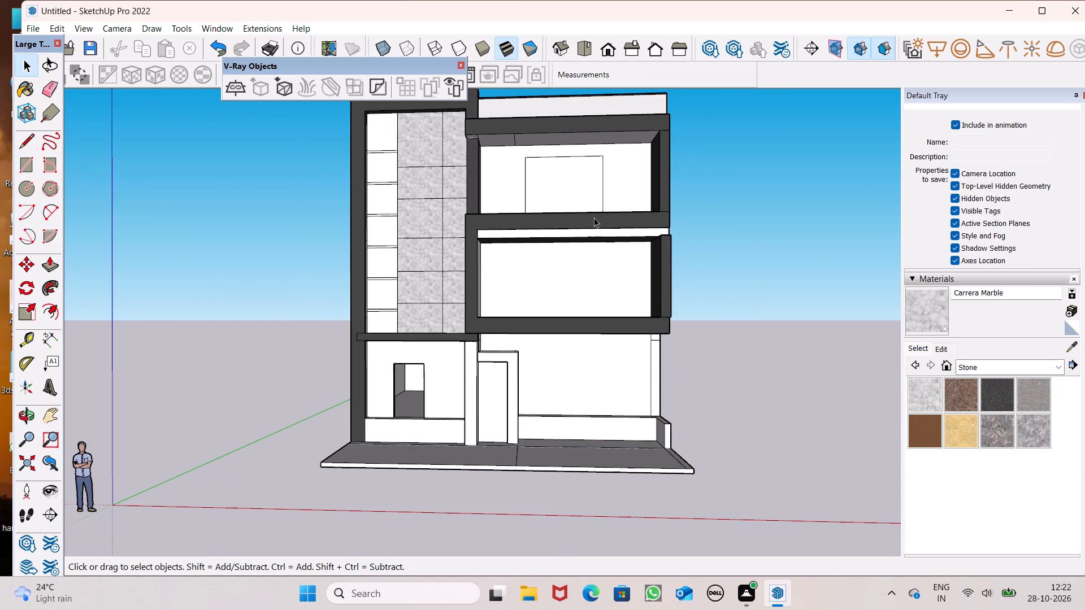
middle_drag(592, 229, 584, 319)
double_click(562, 210)
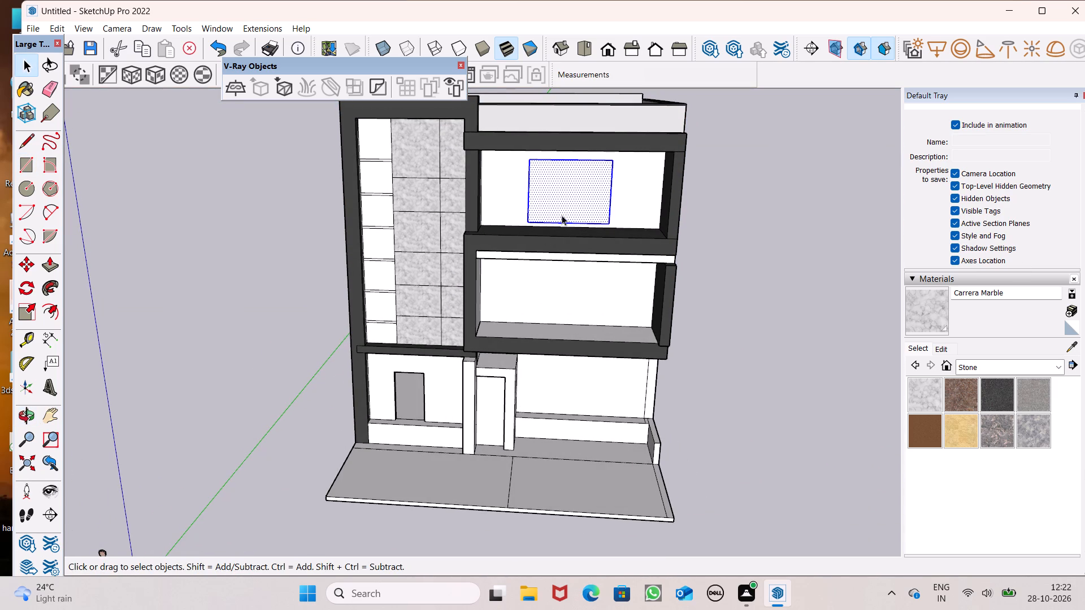
key(m)
key(Return)
key(backslash)
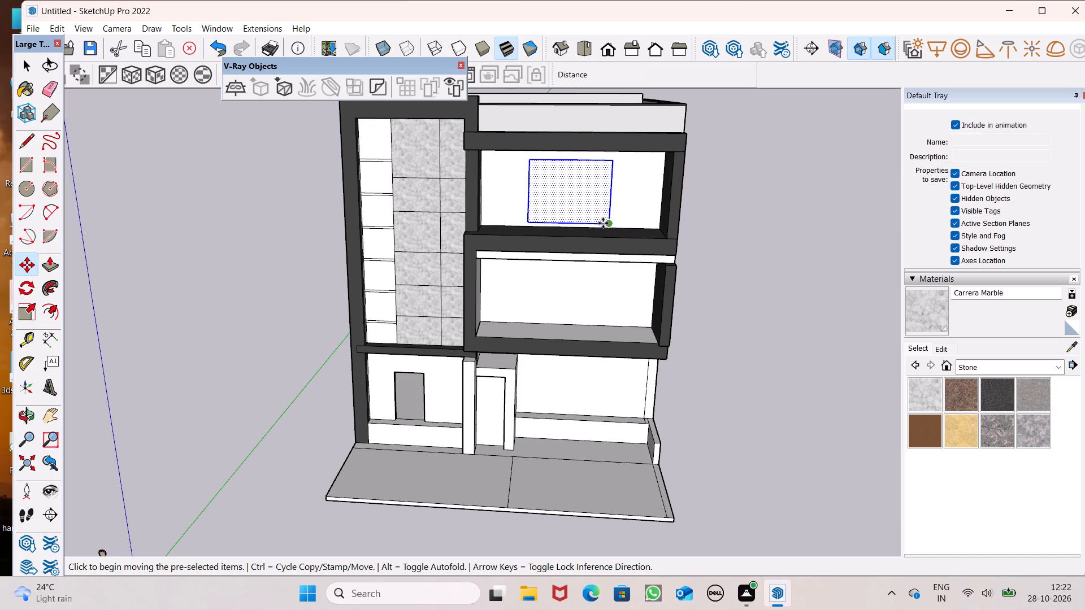
scroll(594, 187, down, 4)
middle_drag(611, 247, 605, 194)
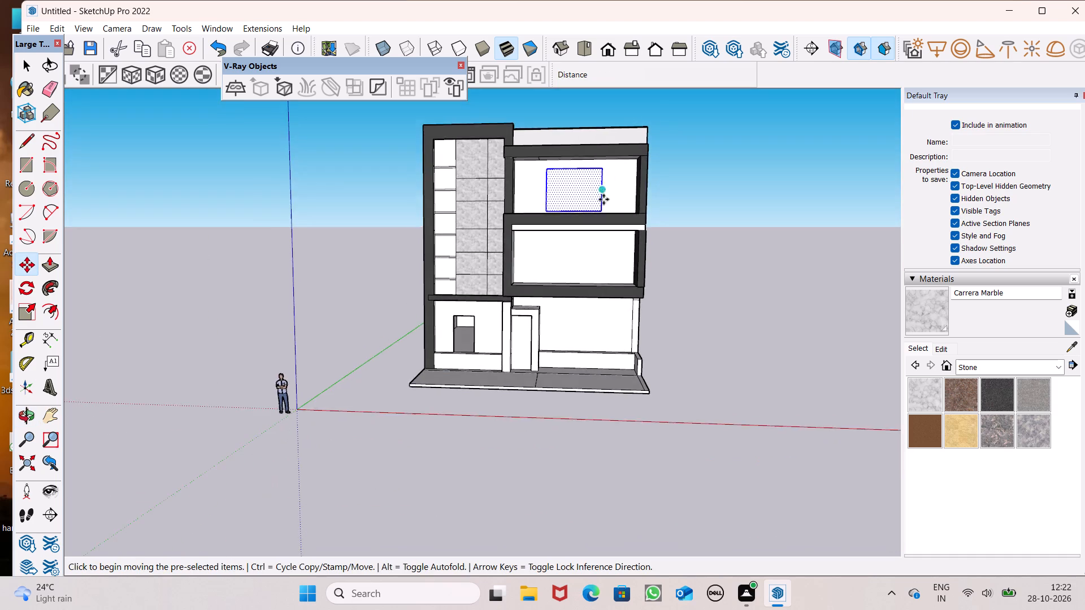
scroll(603, 211, up, 4)
drag(601, 210, 584, 302)
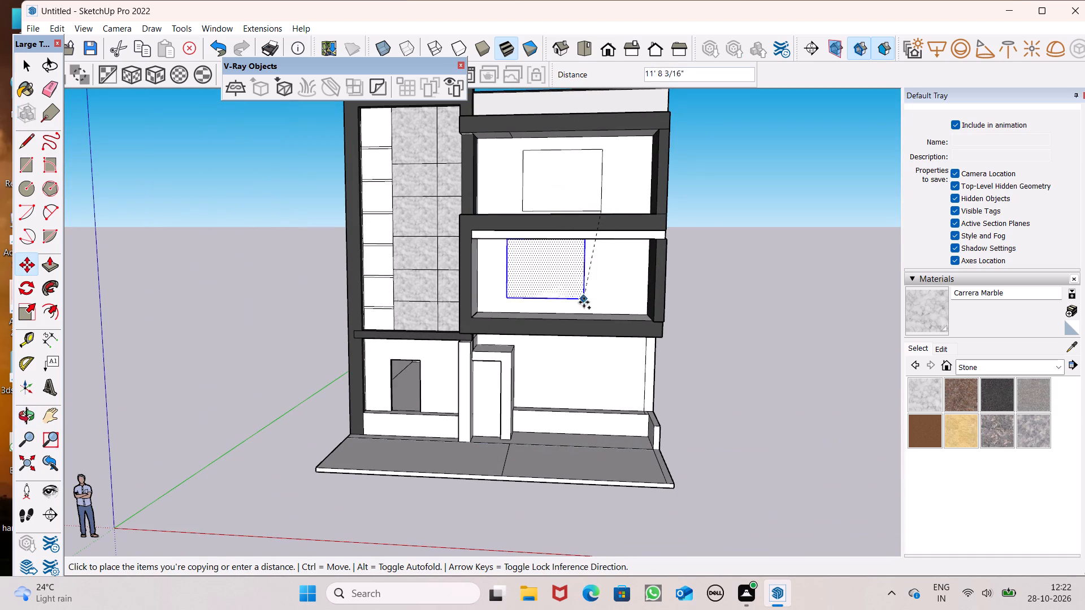
drag(584, 302, 601, 309)
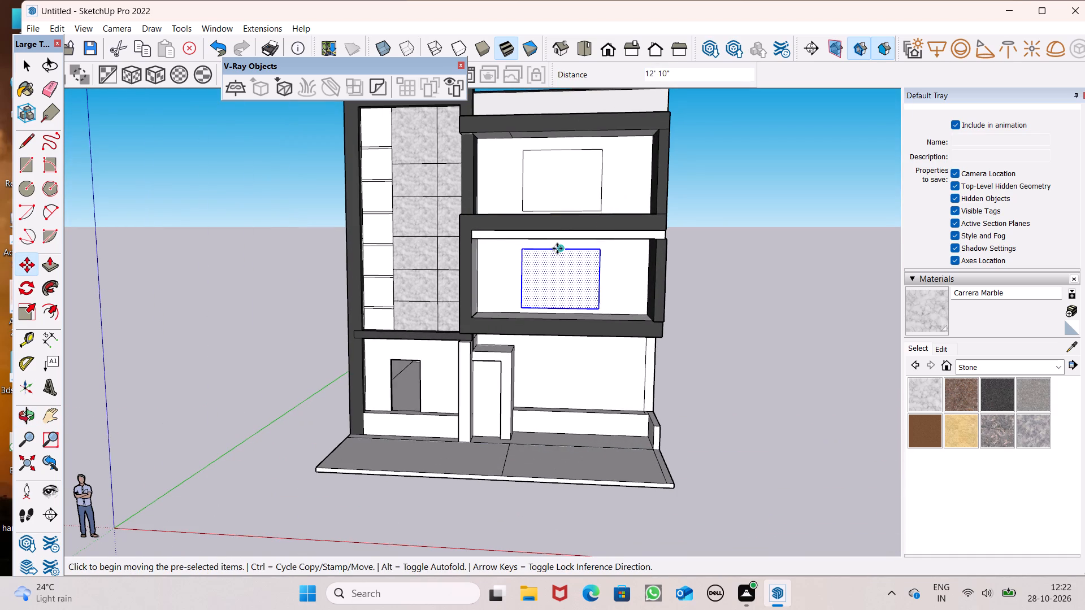
scroll(557, 247, down, 4)
key(space)
click(713, 243)
Draw a rectangle about 13' by 9' on the ground-floor wall beside the entrance box, just above the low wall.
scroll(723, 251, down, 1)
scroll(643, 352, up, 1)
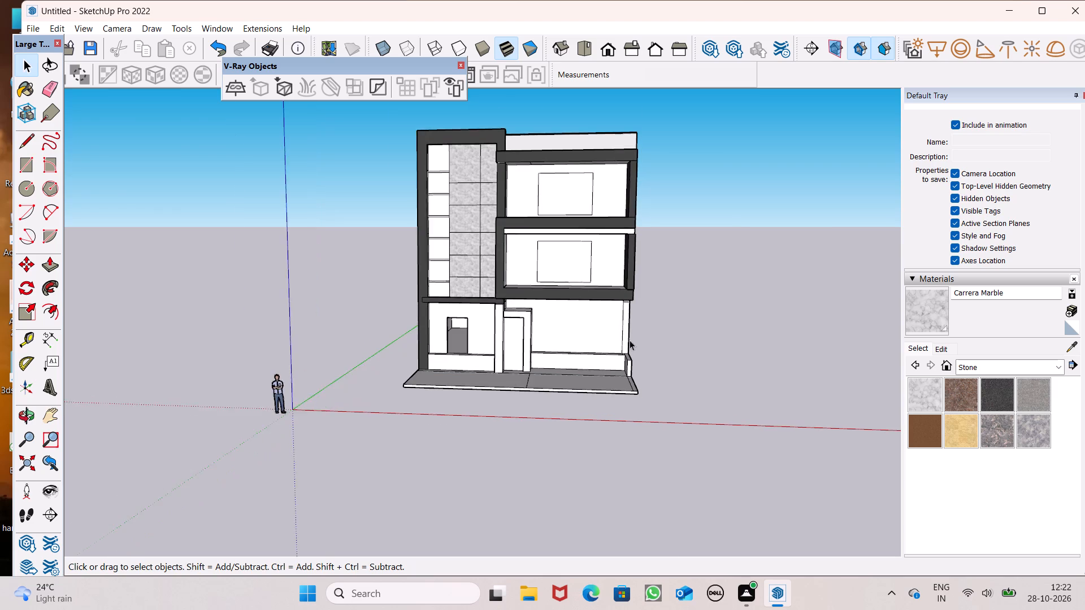
scroll(630, 340, up, 1)
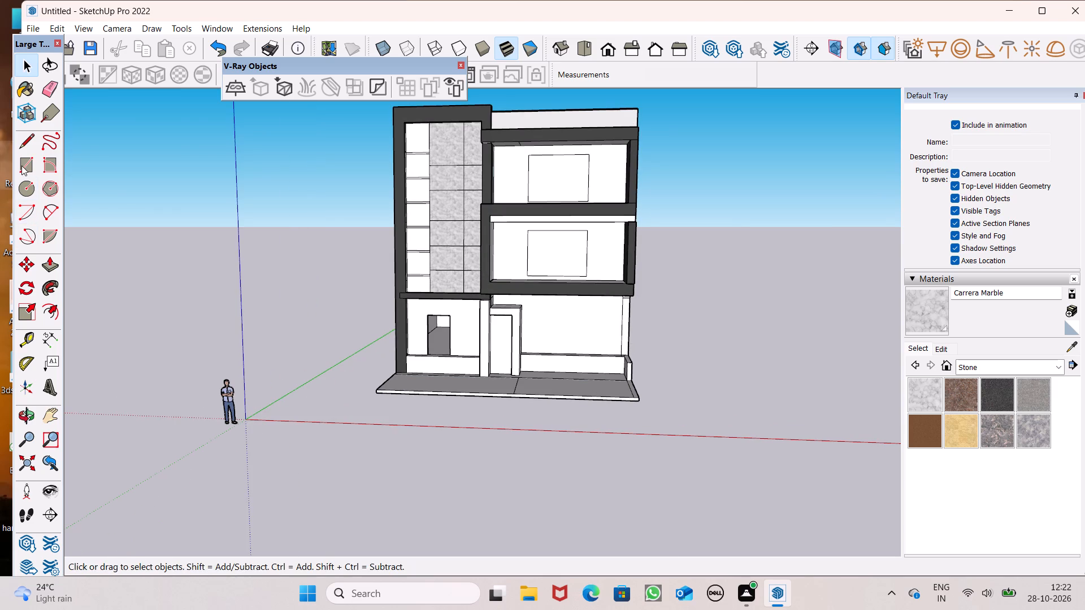
click(22, 165)
scroll(393, 267, down, 1)
scroll(518, 352, up, 7)
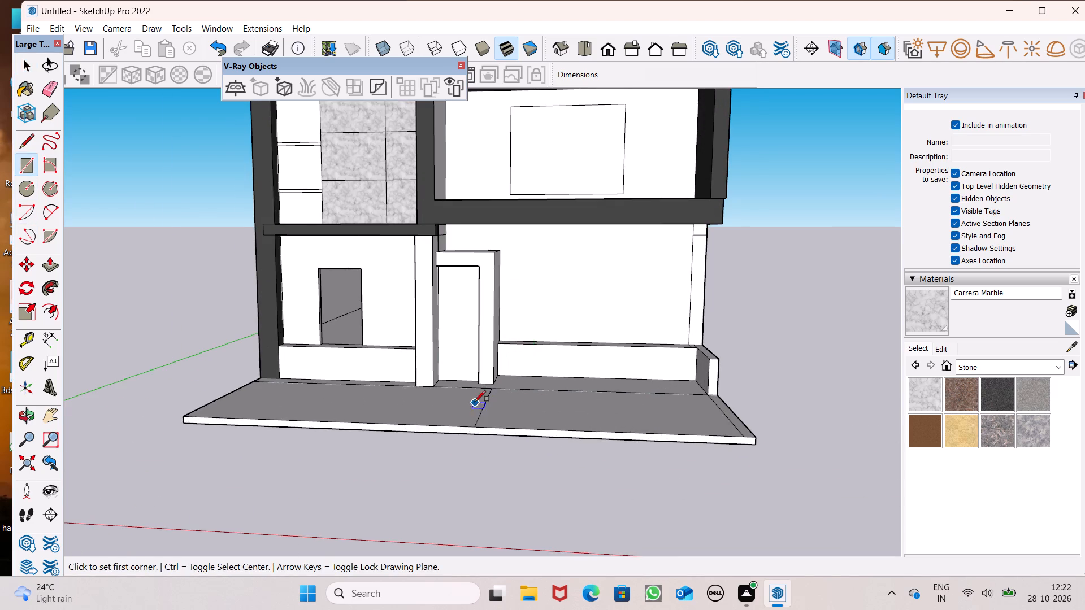
scroll(475, 395, up, 1)
middle_drag(550, 356, 550, 308)
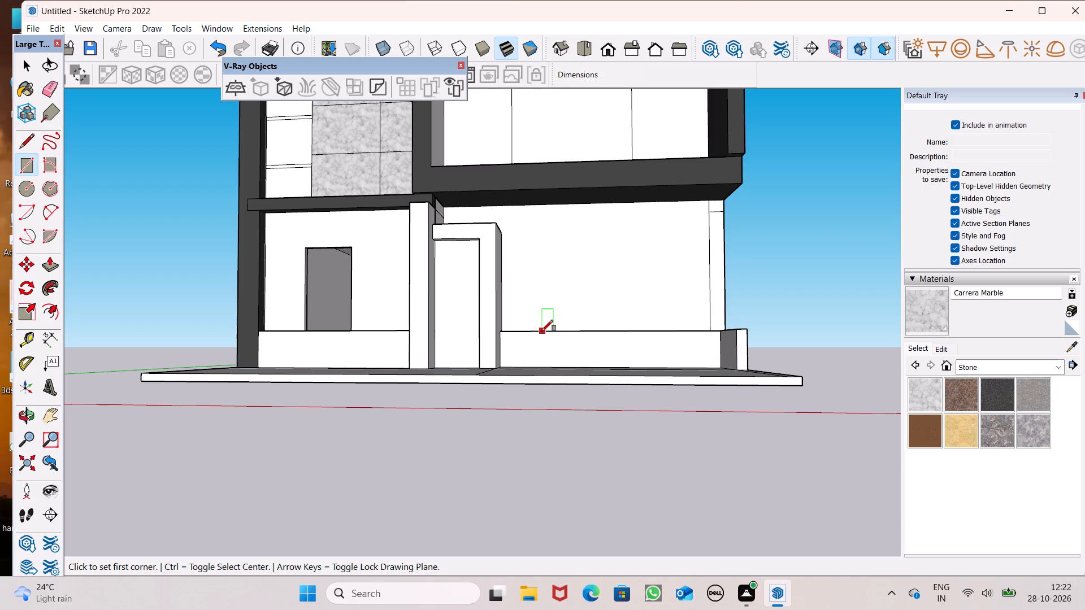
scroll(584, 281, up, 3)
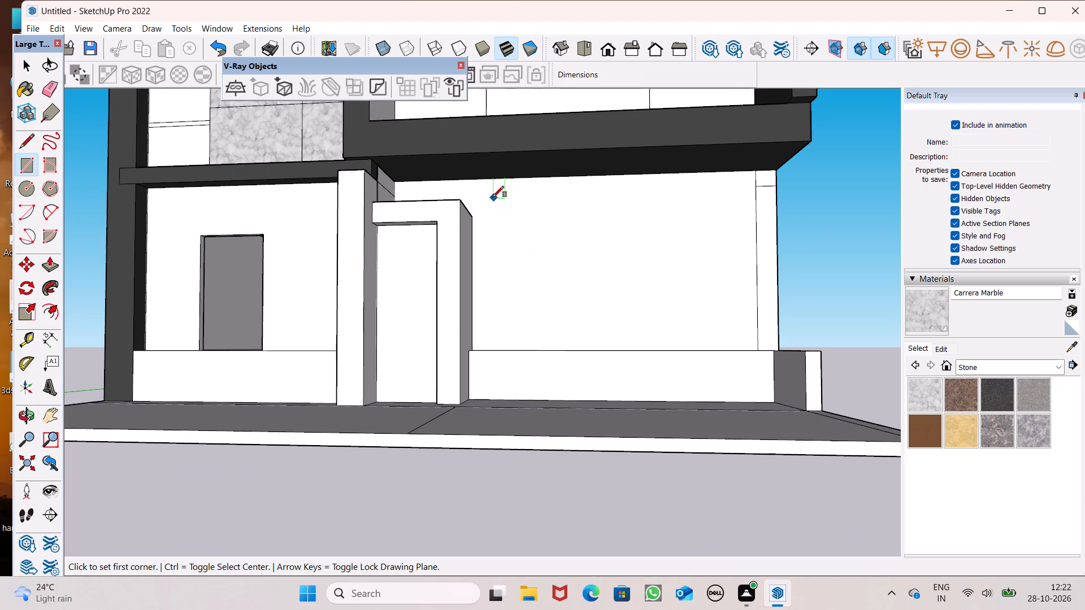
middle_drag(500, 287, 483, 339)
middle_click(483, 339)
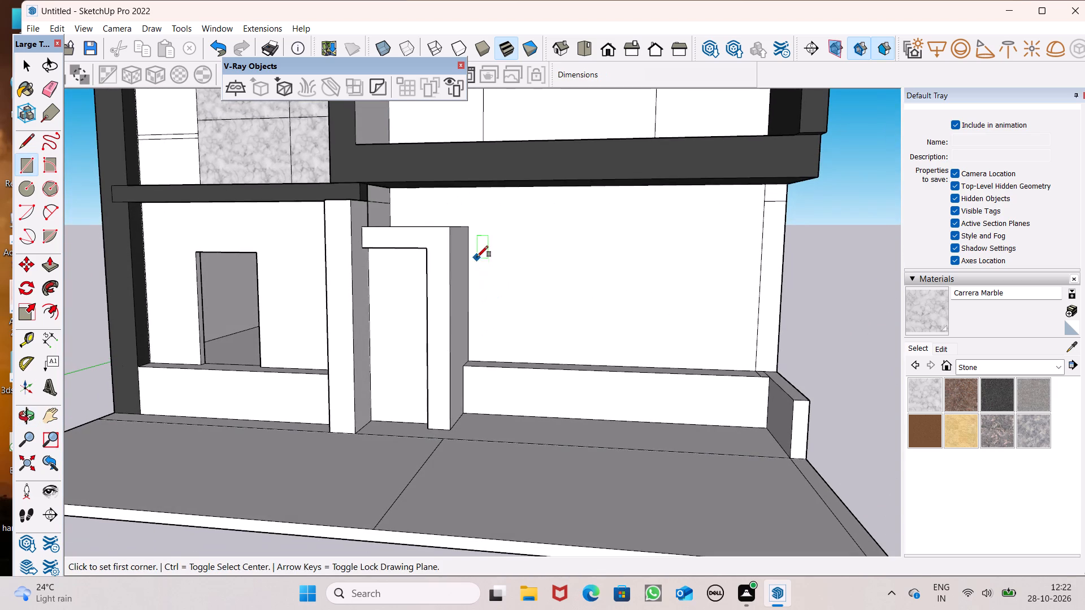
middle_drag(561, 303, 570, 260)
scroll(570, 260, up, 1)
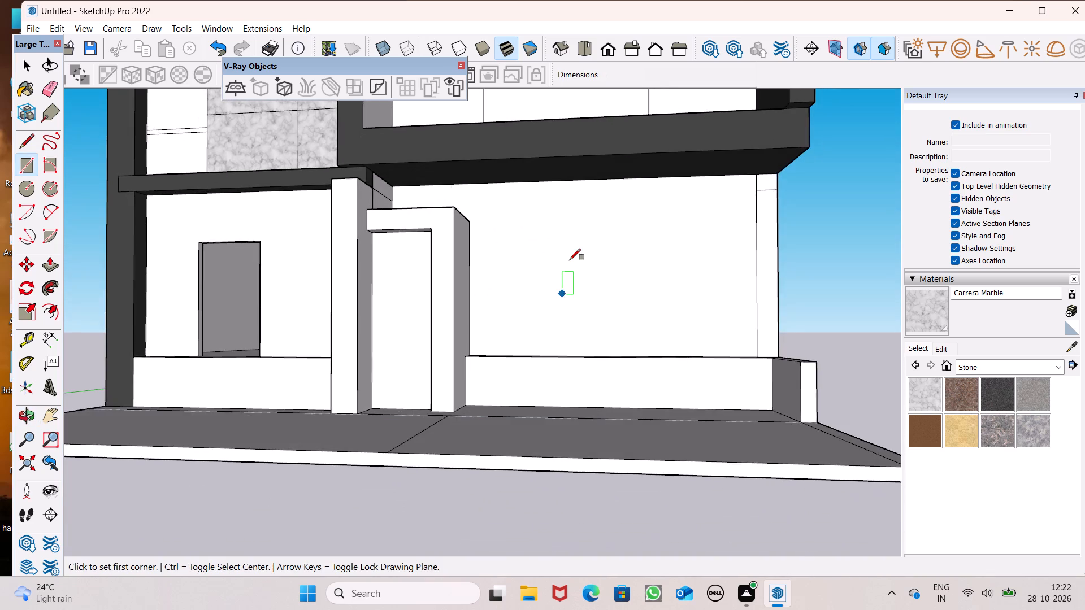
scroll(570, 260, up, 1)
drag(497, 191, 504, 201)
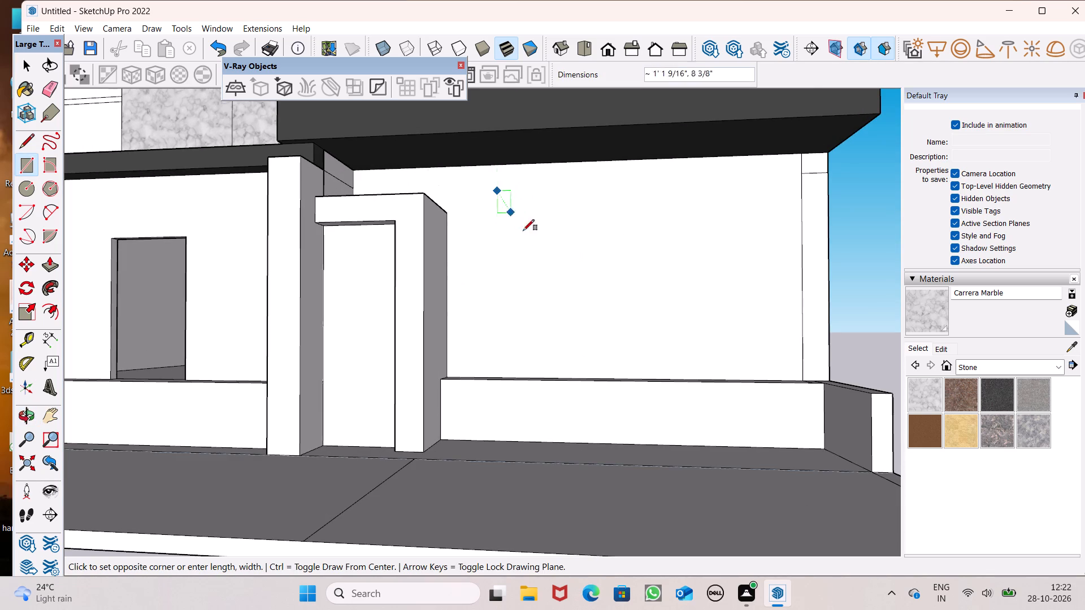
click(768, 368)
Push the ground-floor rectangle 6" through the wall to cut a window opening.
scroll(668, 267, down, 5)
middle_drag(650, 320, 642, 385)
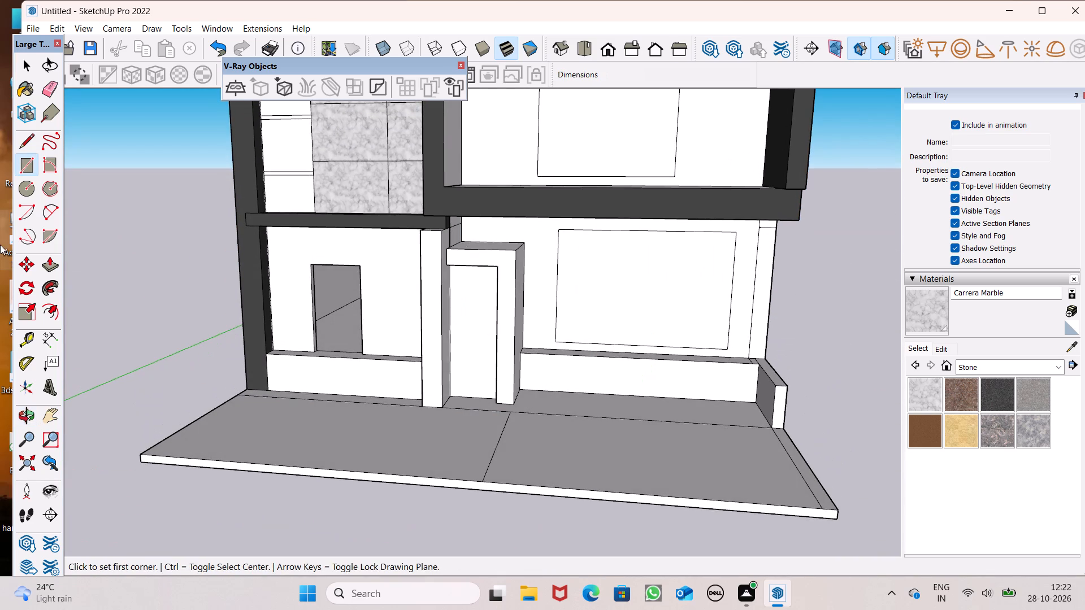
click(51, 261)
scroll(798, 300, up, 3)
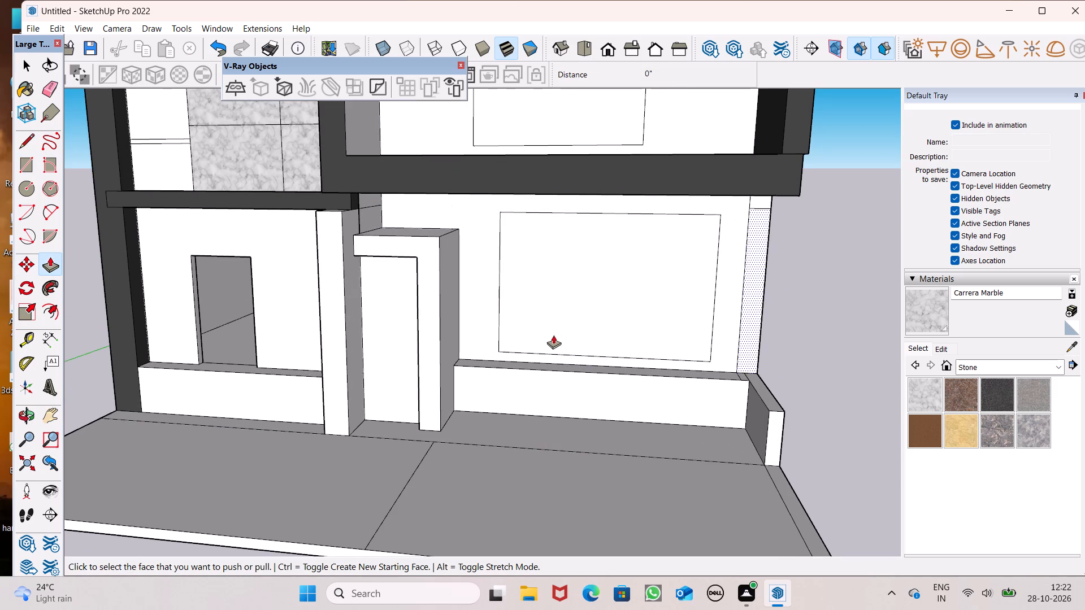
drag(553, 335, 622, 293)
Widen the ground-floor window opening about 10 5/8" toward the entrance box with Push/Pull on its side face.
scroll(601, 306, down, 3)
middle_drag(578, 325, 413, 357)
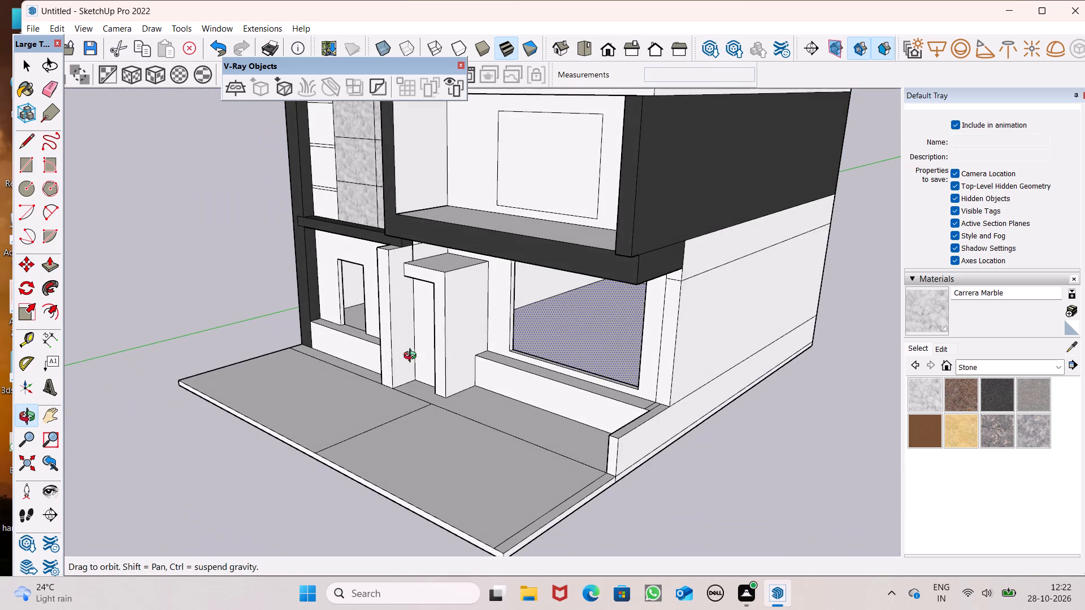
middle_drag(413, 357, 413, 359)
scroll(429, 338, up, 7)
scroll(429, 339, down, 2)
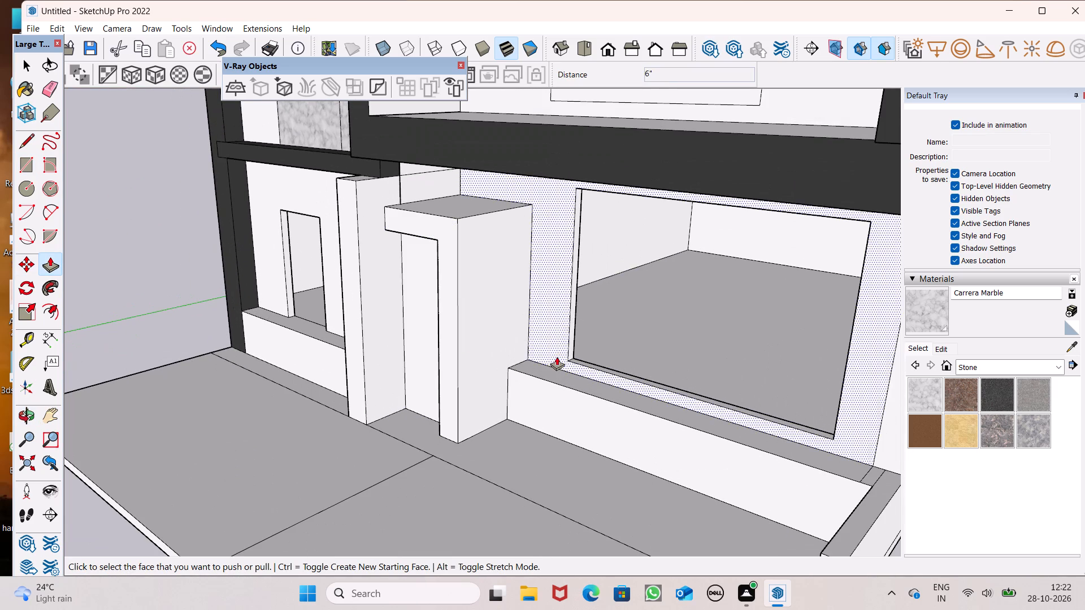
drag(570, 344, 557, 337)
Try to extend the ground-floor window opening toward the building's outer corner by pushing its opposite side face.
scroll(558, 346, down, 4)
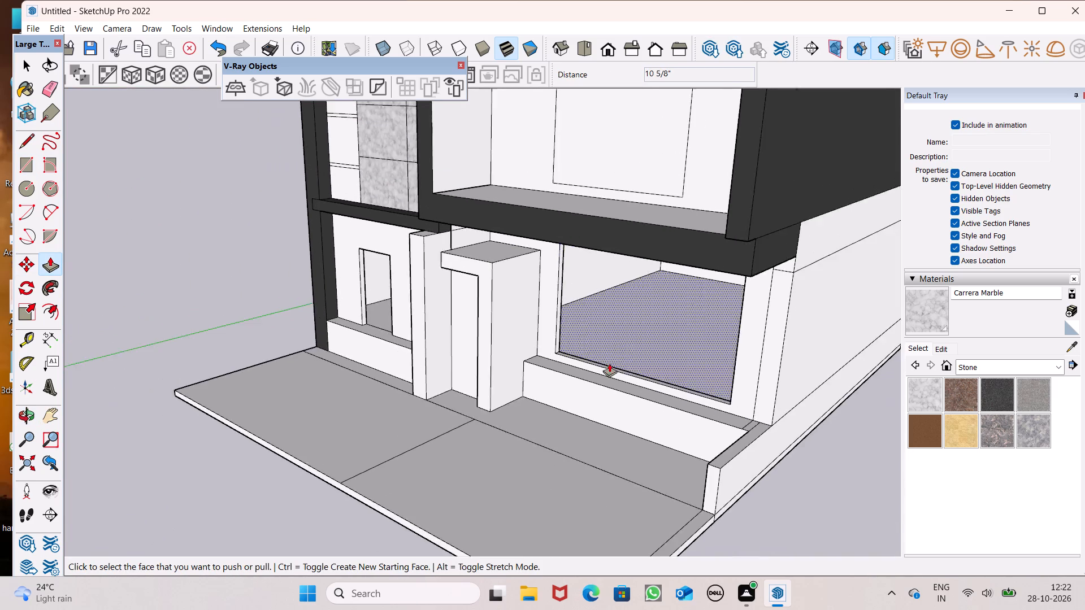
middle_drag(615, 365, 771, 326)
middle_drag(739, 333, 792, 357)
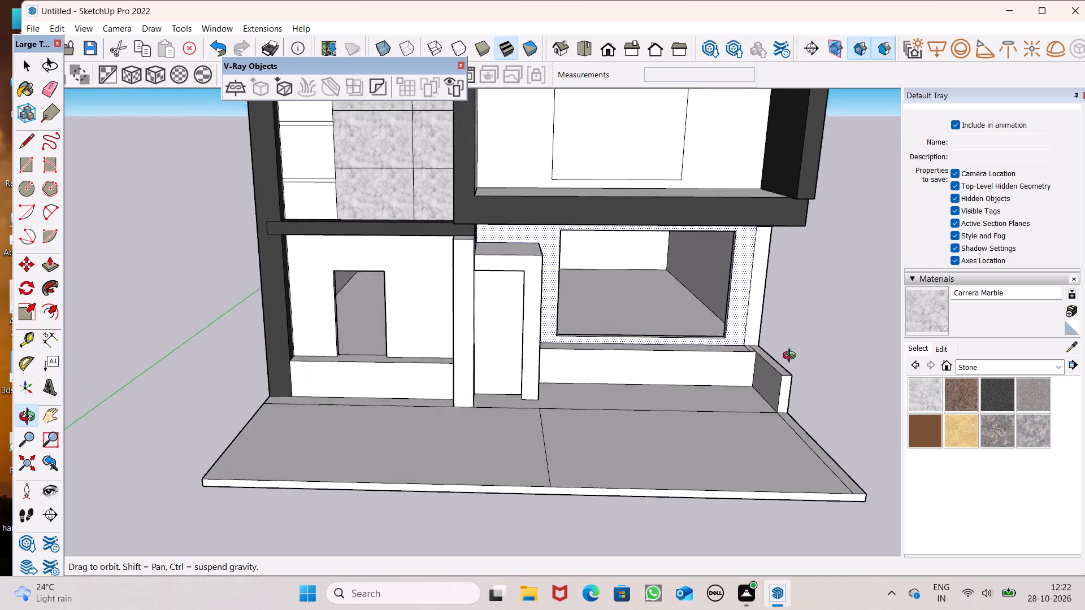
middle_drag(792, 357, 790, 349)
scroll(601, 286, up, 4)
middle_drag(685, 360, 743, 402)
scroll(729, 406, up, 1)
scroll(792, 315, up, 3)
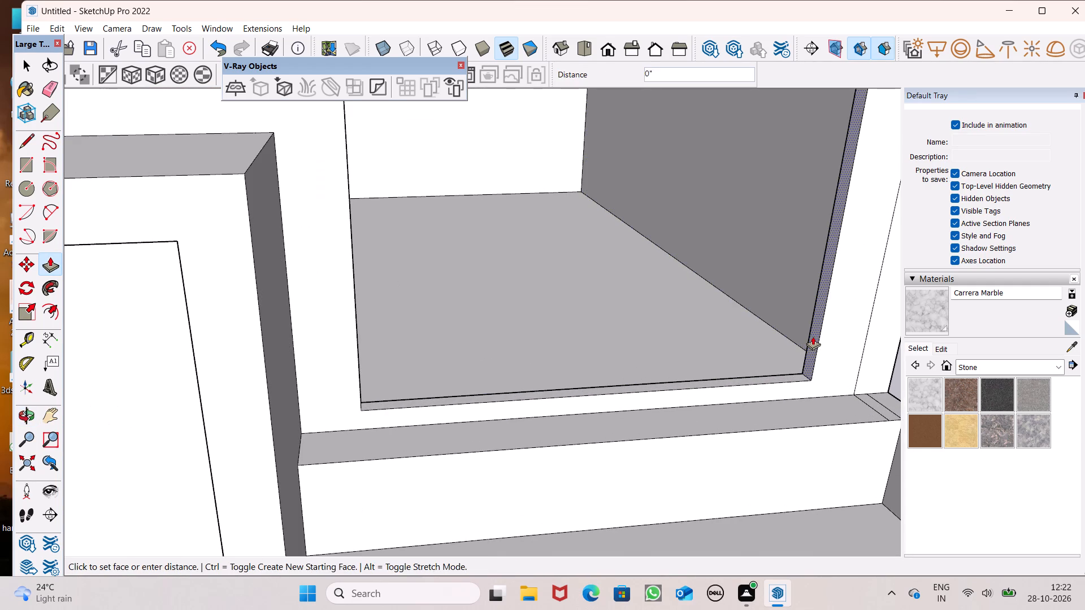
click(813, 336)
Erase the edges of the narrow vertical strip between the ground-floor window opening and the building's outer corner.
scroll(523, 295, down, 6)
middle_drag(598, 333, 603, 329)
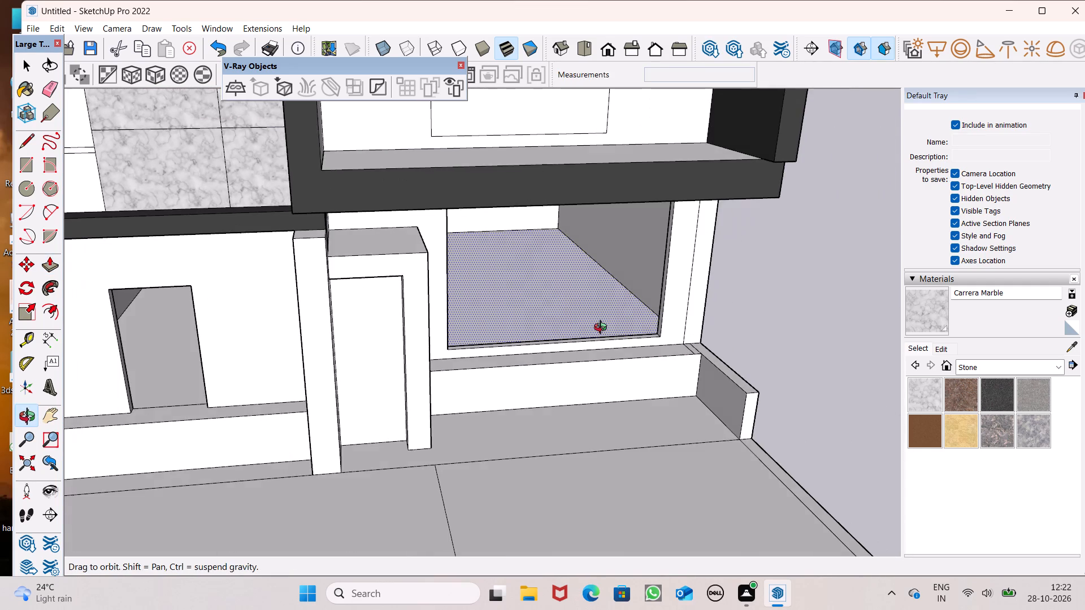
middle_drag(603, 329, 535, 216)
scroll(535, 216, up, 1)
click(49, 78)
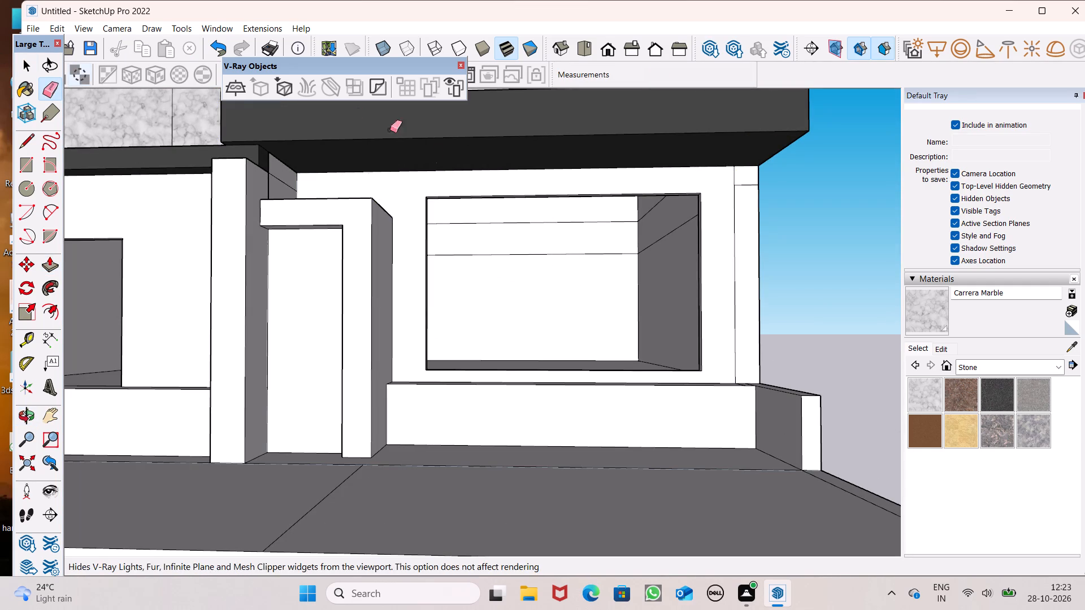
scroll(620, 199, up, 3)
drag(826, 173, 818, 165)
Push the ground-floor window opening's outer side face about 4 7/8" toward the building's corner.
scroll(765, 264, down, 12)
middle_drag(777, 298, 709, 289)
scroll(709, 303, down, 2)
middle_drag(712, 340, 754, 417)
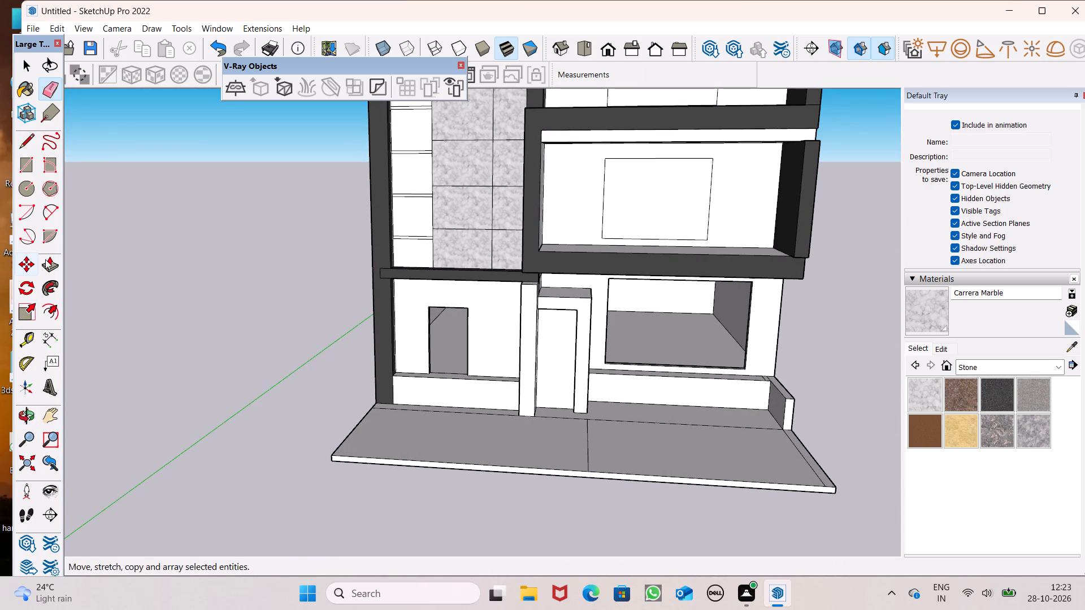
click(45, 259)
scroll(627, 366, up, 1)
middle_drag(630, 369, 834, 420)
scroll(695, 312, up, 4)
scroll(673, 267, up, 4)
drag(665, 269, 670, 267)
scroll(624, 276, down, 3)
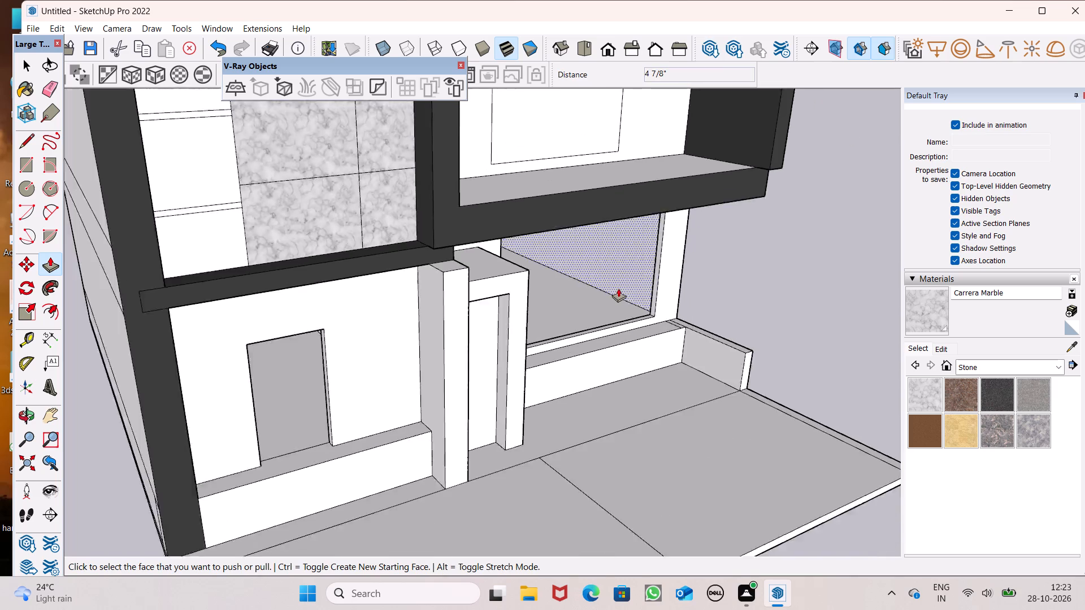
Push the middle-floor rectangle 6" through the back wall to cut a window opening.
scroll(618, 288, down, 2)
middle_drag(638, 317, 491, 269)
scroll(594, 487, down, 6)
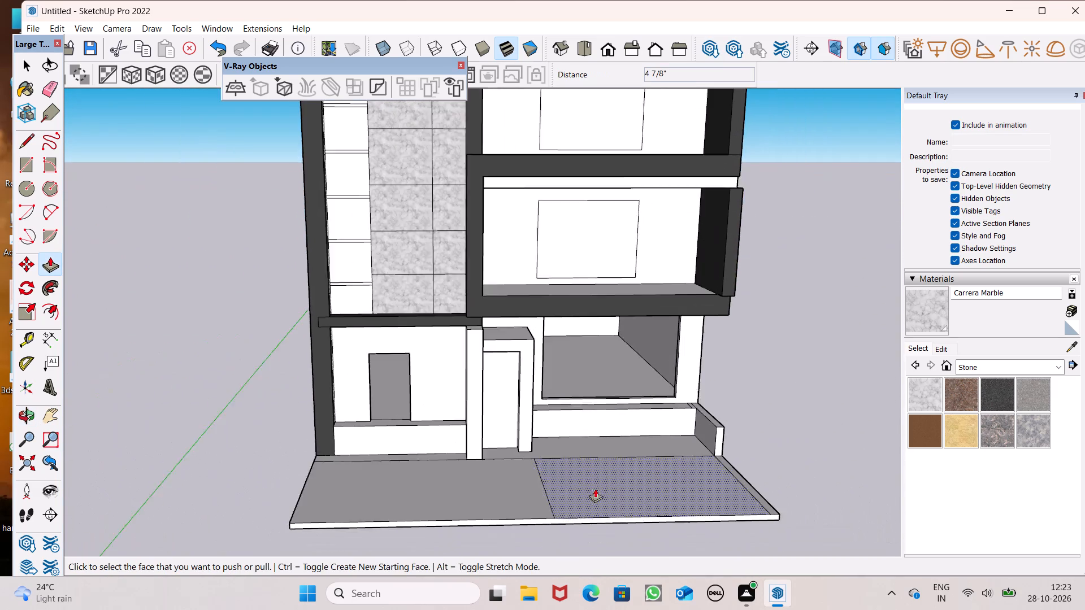
scroll(683, 252, up, 6)
drag(461, 309, 497, 283)
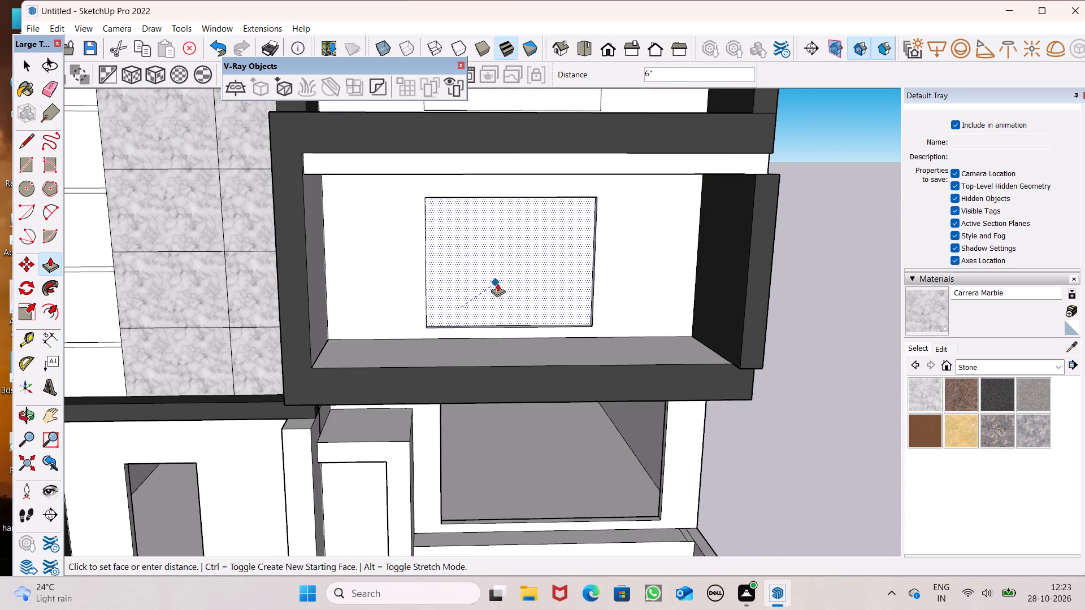
drag(497, 283, 544, 260)
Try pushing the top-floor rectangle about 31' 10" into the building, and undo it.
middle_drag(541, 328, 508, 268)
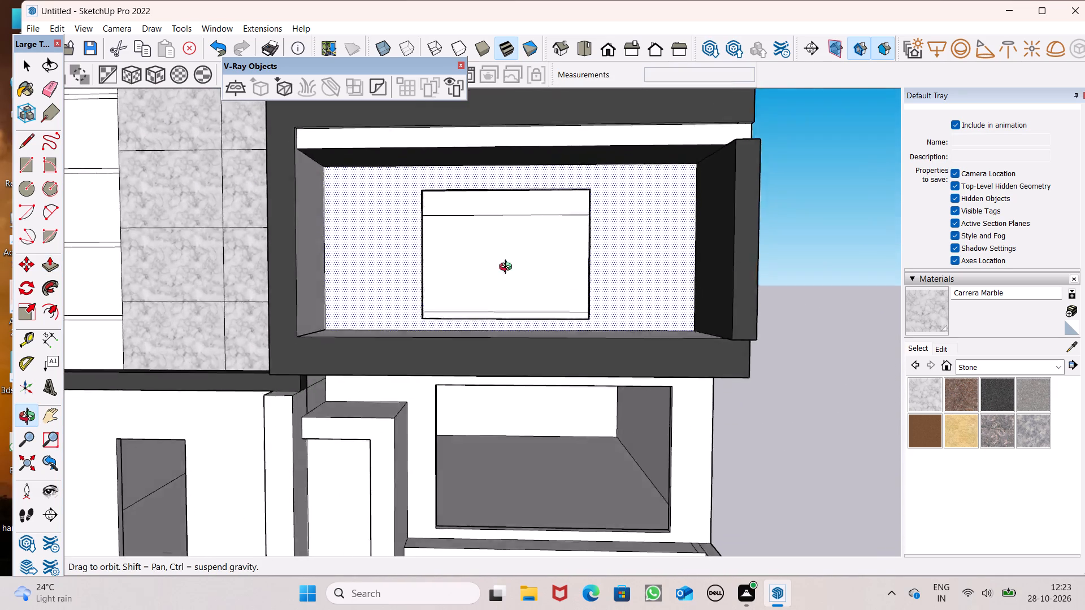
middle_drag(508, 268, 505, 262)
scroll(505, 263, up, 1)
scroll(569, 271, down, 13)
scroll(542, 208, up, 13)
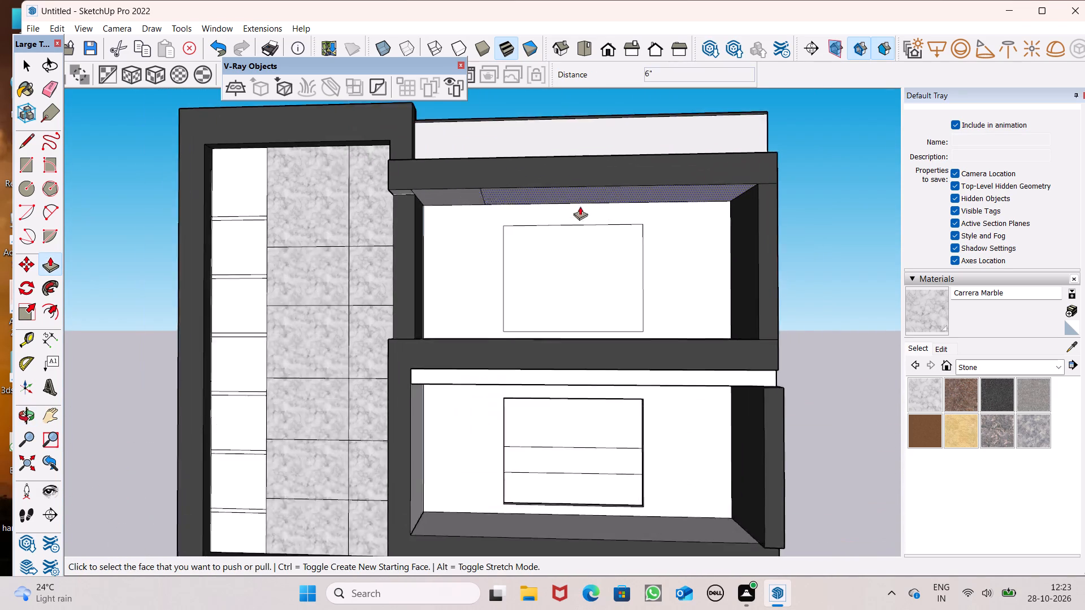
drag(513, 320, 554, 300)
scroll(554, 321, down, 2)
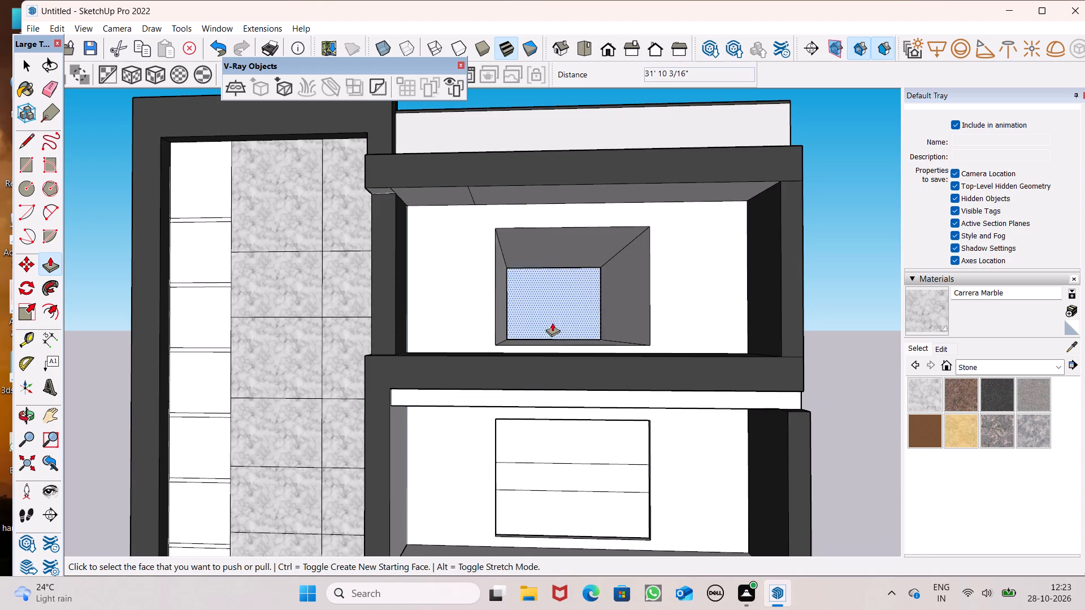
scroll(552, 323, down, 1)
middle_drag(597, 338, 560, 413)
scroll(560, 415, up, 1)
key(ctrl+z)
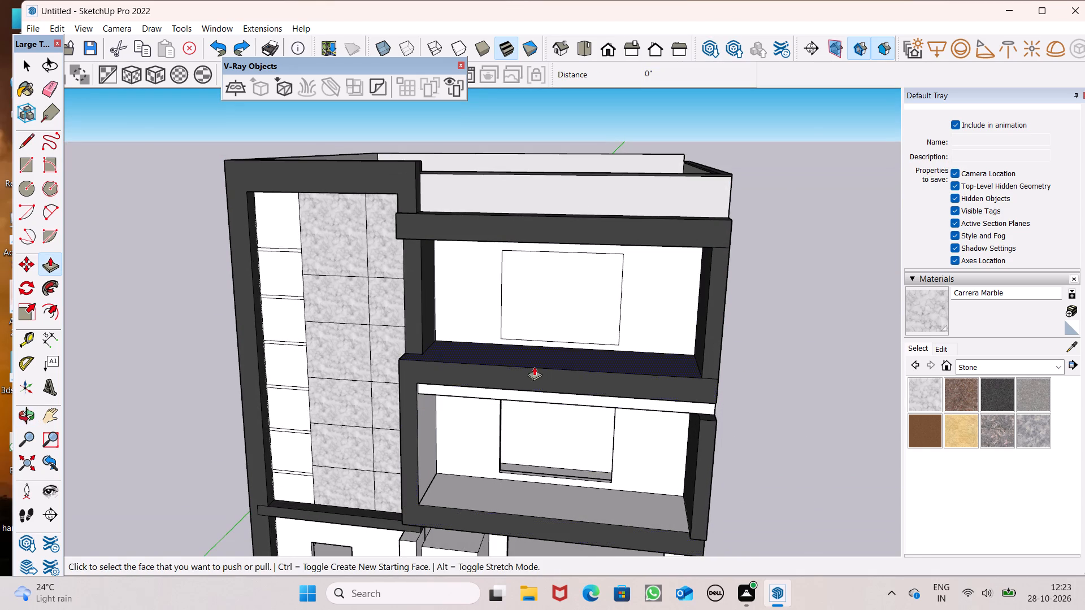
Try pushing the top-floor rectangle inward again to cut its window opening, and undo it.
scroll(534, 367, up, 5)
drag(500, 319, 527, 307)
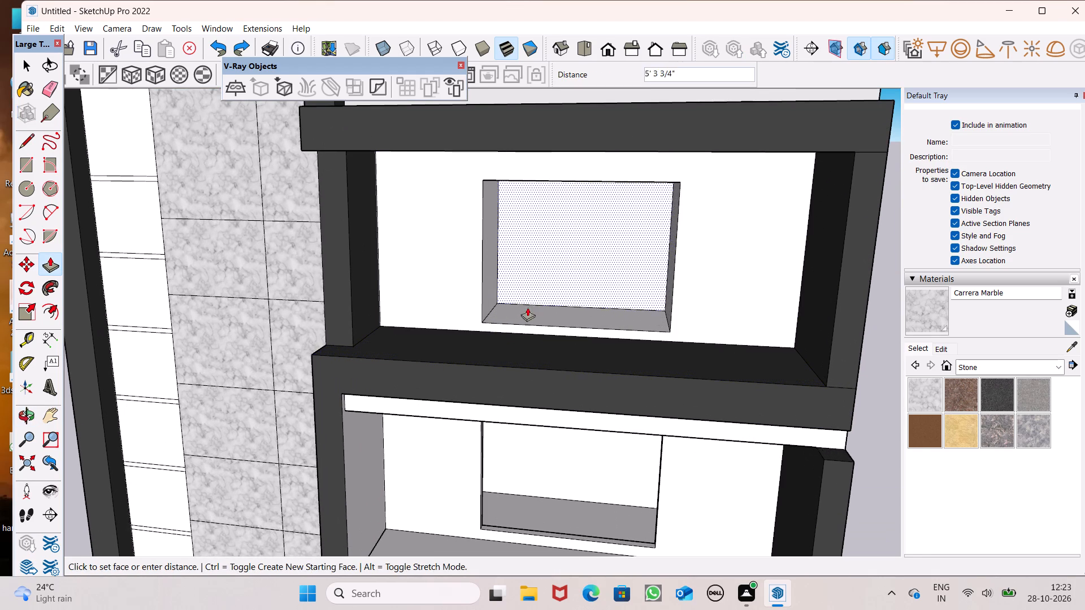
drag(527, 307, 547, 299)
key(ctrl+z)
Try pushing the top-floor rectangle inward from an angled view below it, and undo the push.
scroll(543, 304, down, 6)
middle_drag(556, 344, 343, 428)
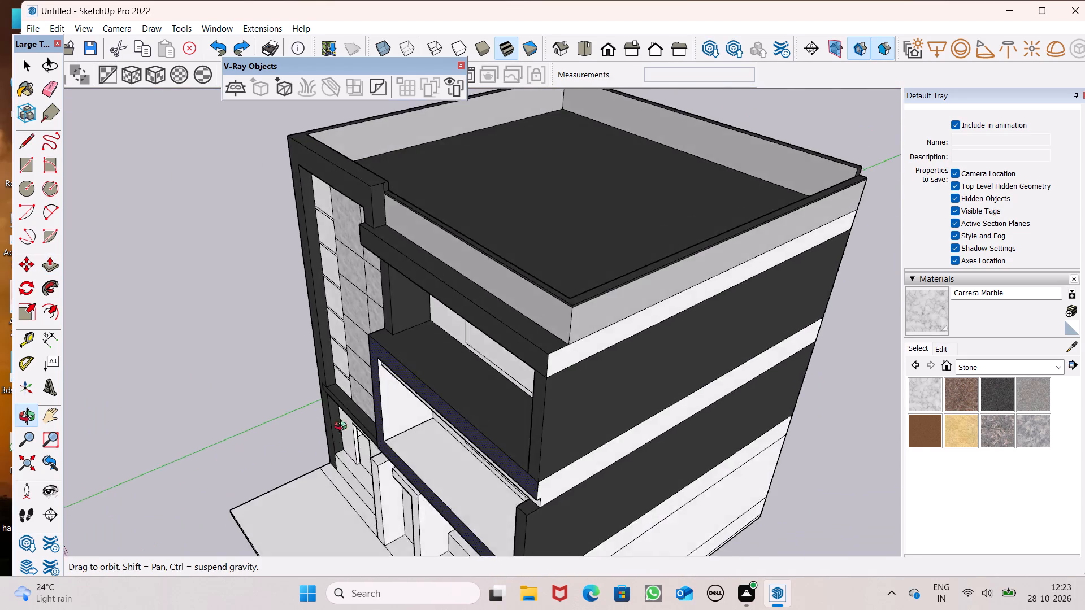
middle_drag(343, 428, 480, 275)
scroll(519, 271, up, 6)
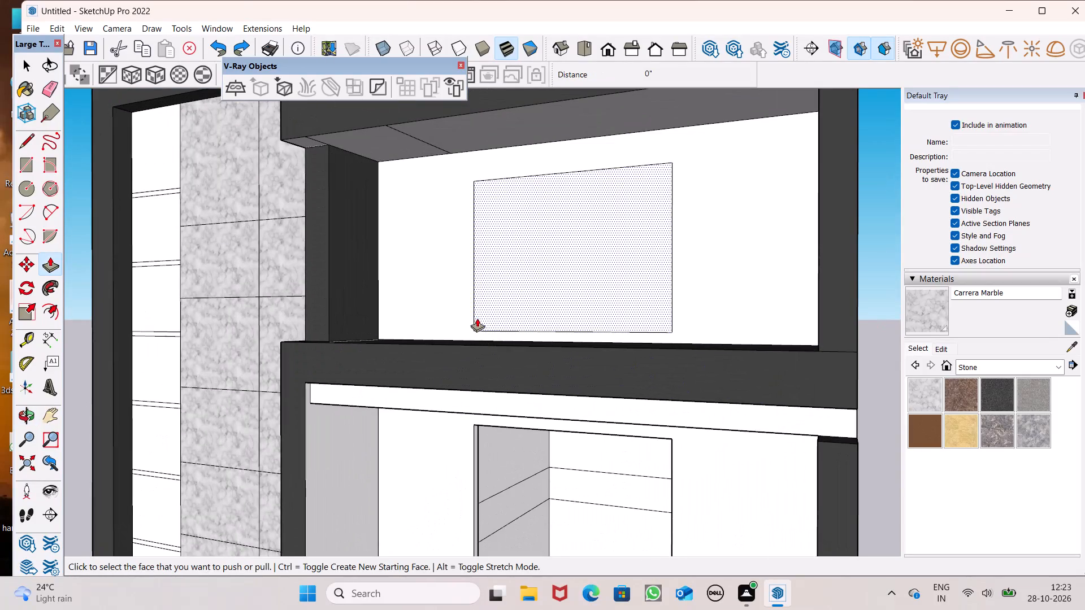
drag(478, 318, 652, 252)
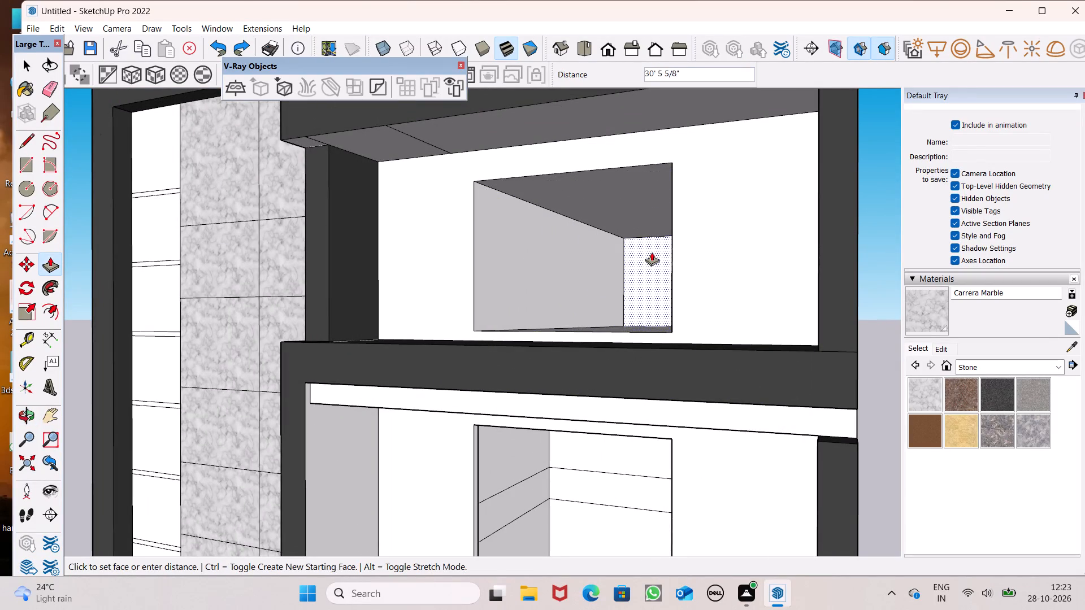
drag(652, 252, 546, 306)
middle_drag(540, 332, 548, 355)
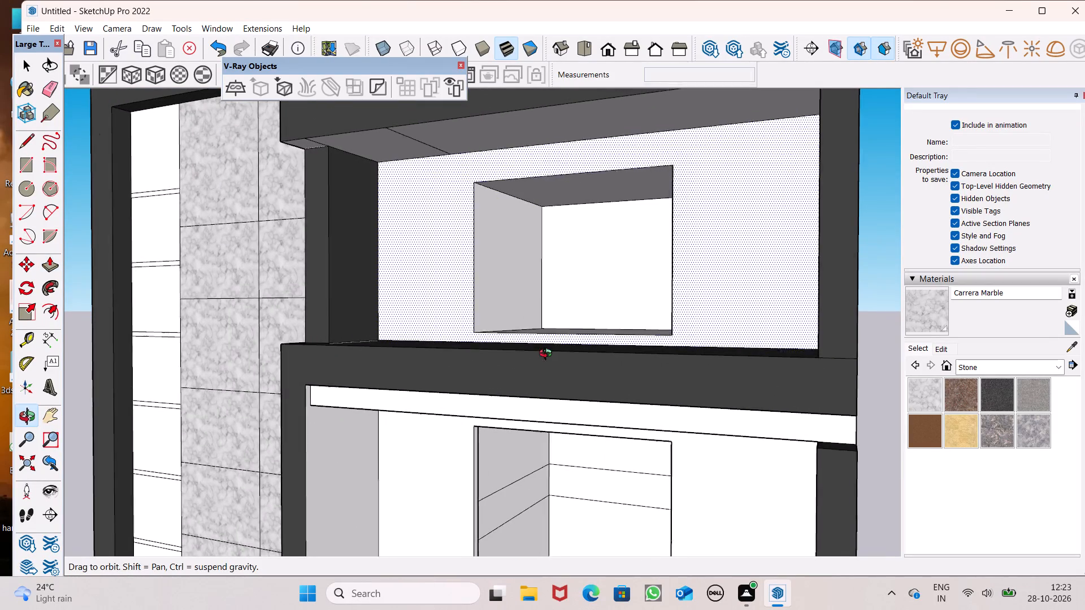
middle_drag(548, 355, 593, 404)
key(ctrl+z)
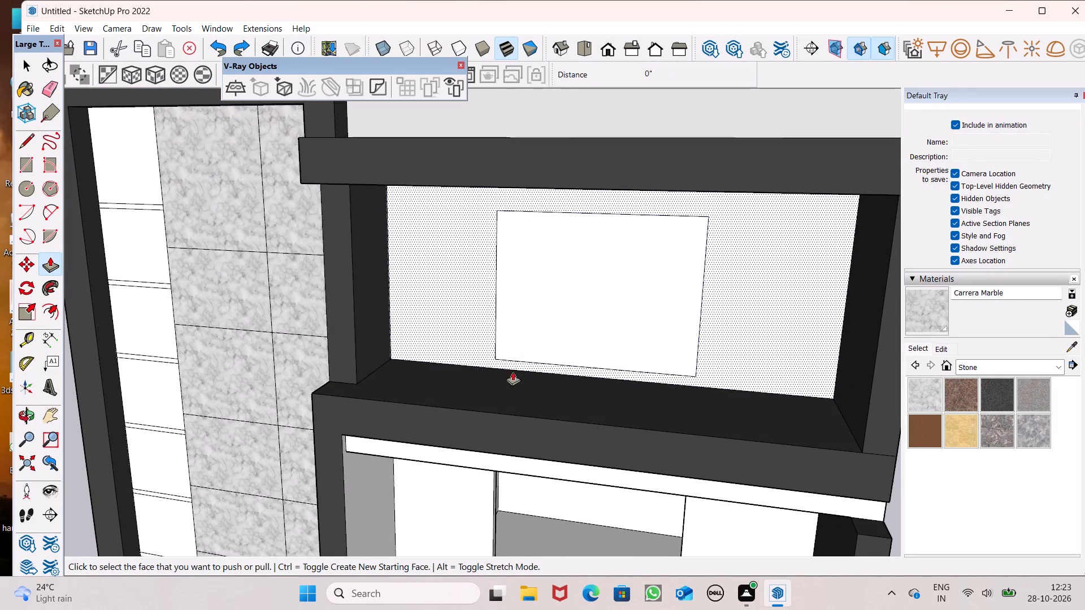
Push the top-floor rectangle about 2' 1 13/16" into the back wall to form a recess.
scroll(504, 372, down, 1)
middle_drag(551, 373, 579, 422)
scroll(459, 312, up, 2)
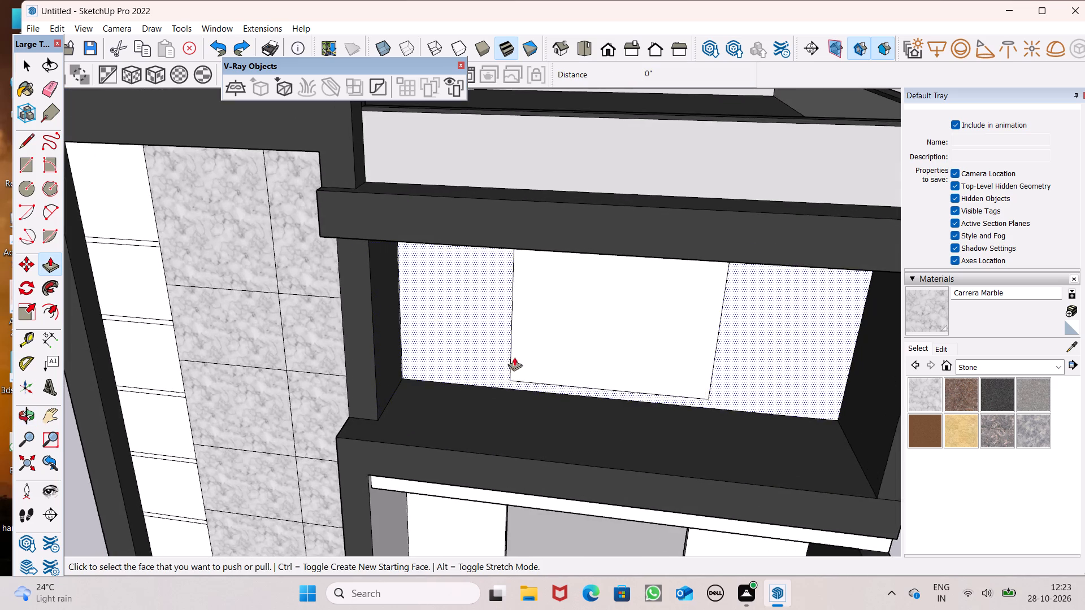
scroll(515, 363, down, 3)
middle_drag(619, 342, 635, 287)
scroll(635, 294, up, 1)
scroll(591, 340, up, 4)
drag(504, 377, 520, 364)
scroll(520, 364, down, 4)
middle_drag(524, 369, 452, 409)
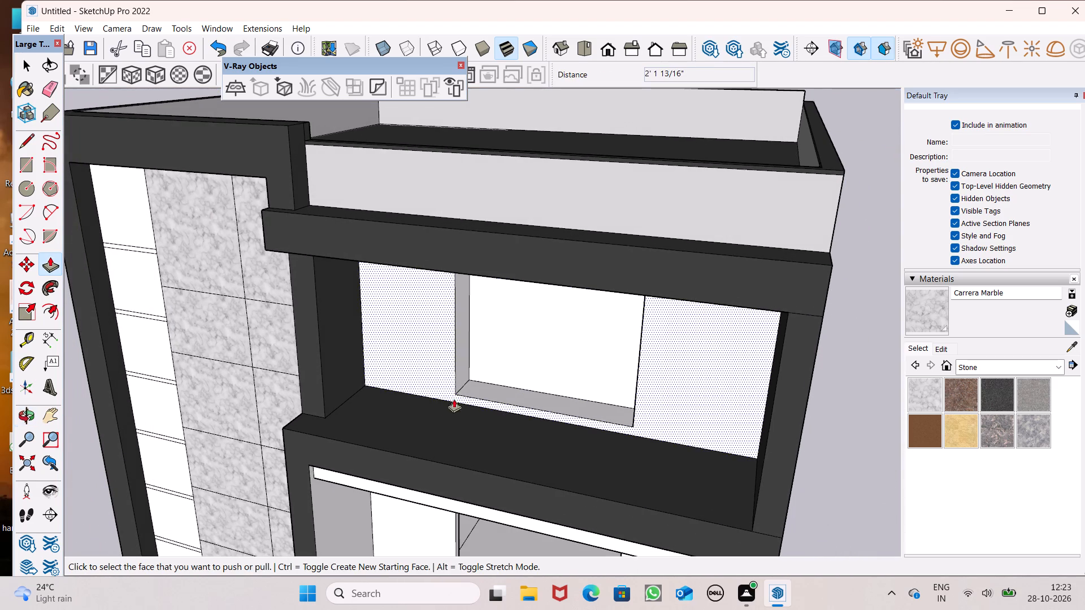
scroll(468, 382, down, 1)
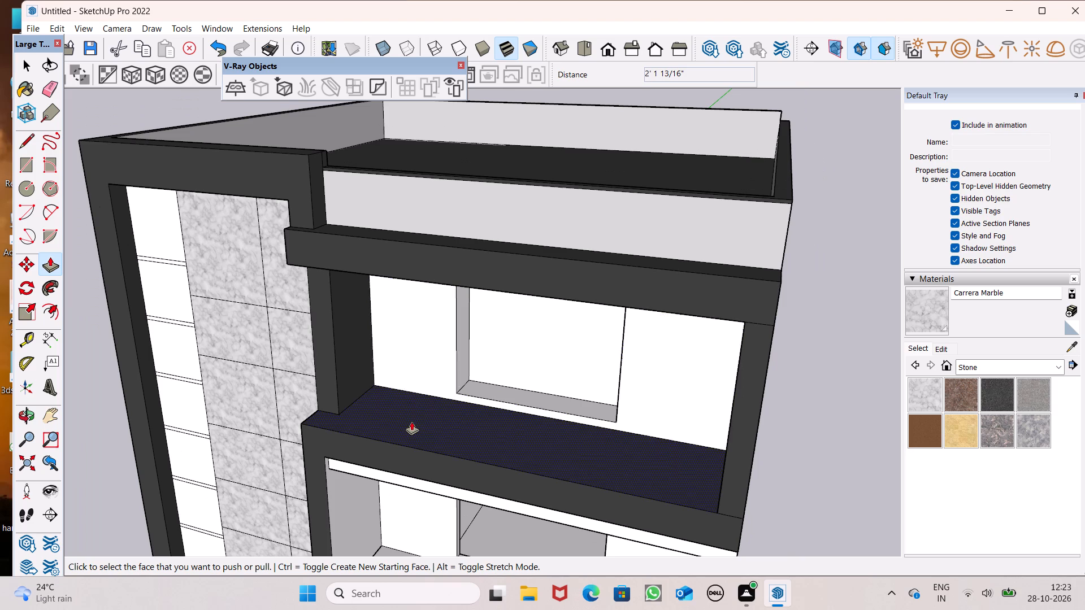
scroll(402, 357, down, 1)
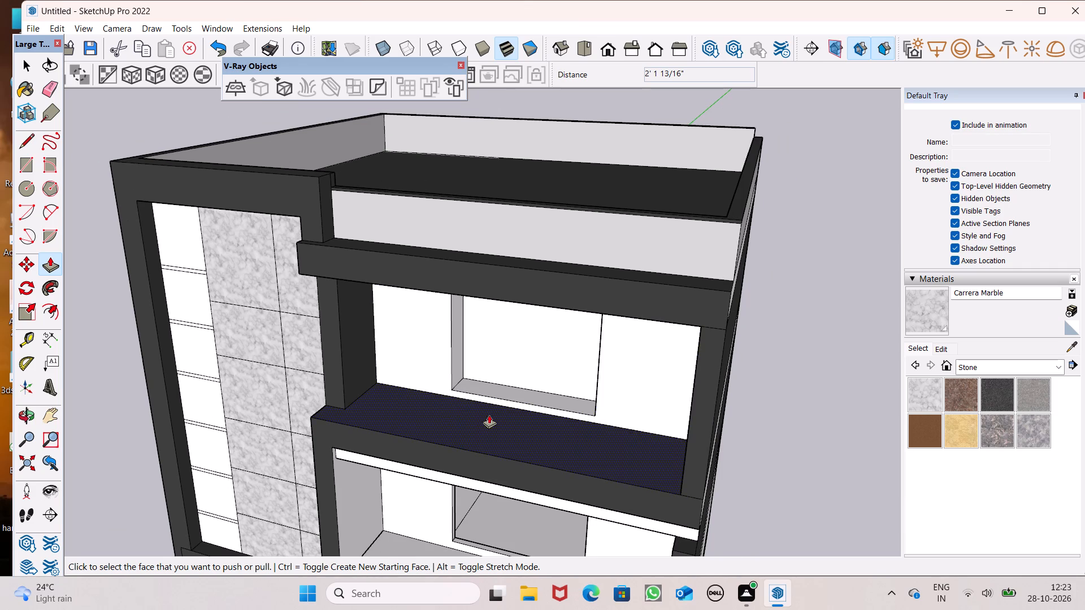
Pull the top-floor window recess's back face forward with Push/Pull to make the recess shallower.
scroll(414, 358, up, 4)
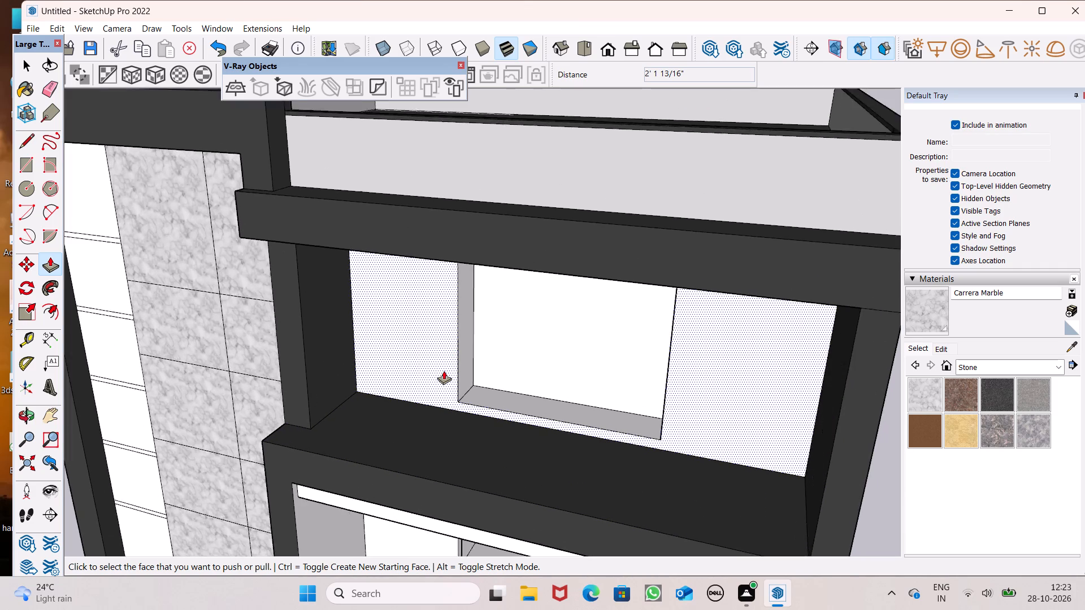
scroll(444, 371, up, 4)
drag(506, 380, 496, 398)
scroll(465, 360, down, 6)
middle_drag(485, 561, 577, 458)
scroll(414, 377, down, 4)
key(space)
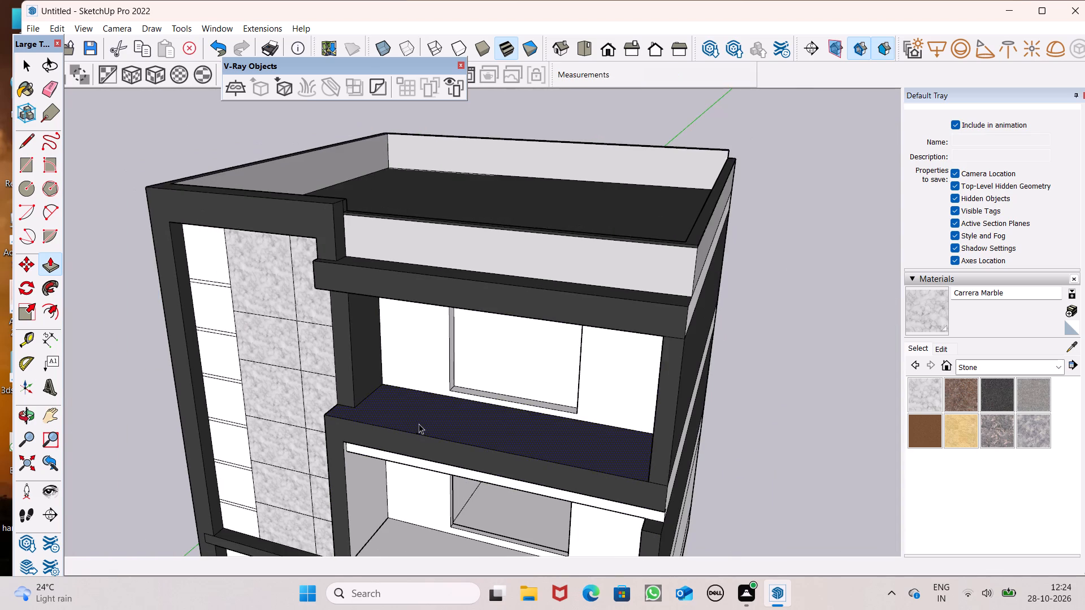
Draw a freestanding upright rectangle beside the building as the base for a window.
scroll(465, 376, down, 4)
middle_drag(496, 469, 604, 316)
scroll(530, 355, down, 5)
scroll(432, 427, down, 2)
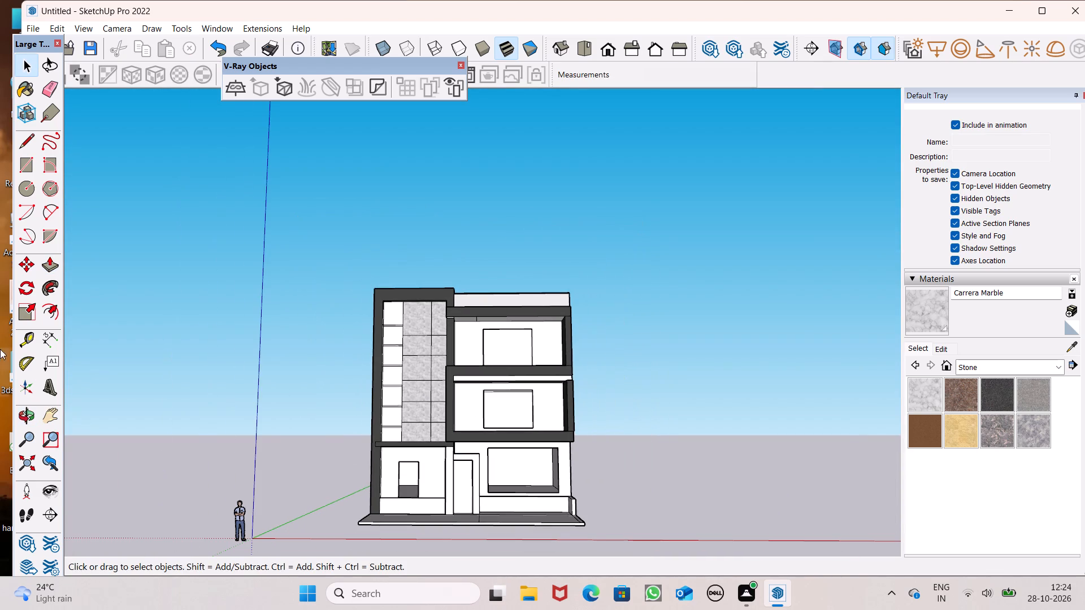
click(27, 162)
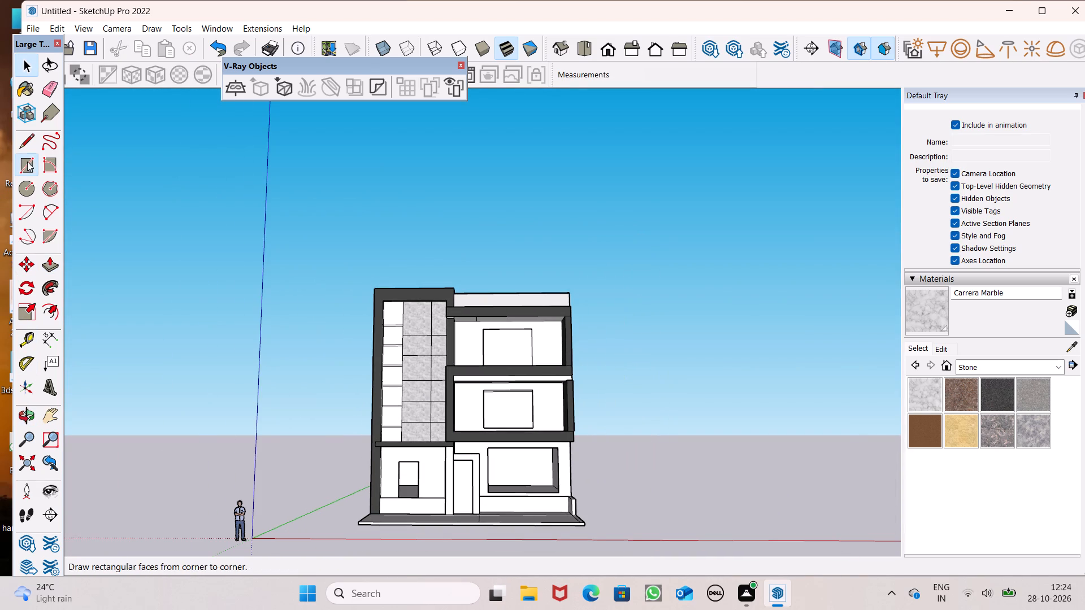
scroll(152, 355, down, 1)
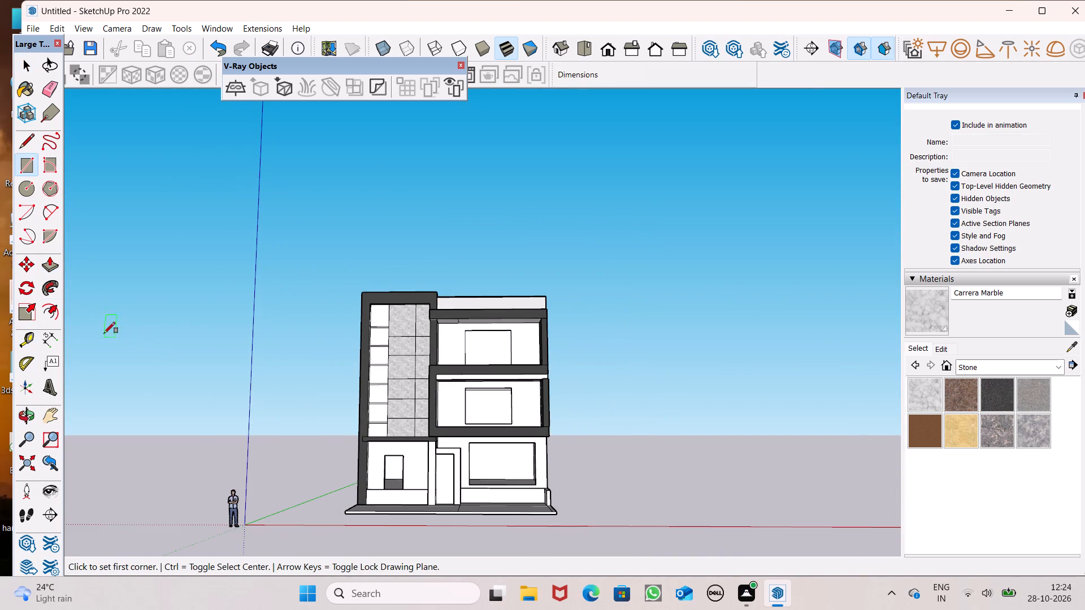
scroll(394, 307, down, 2)
scroll(653, 436, up, 5)
click(539, 354)
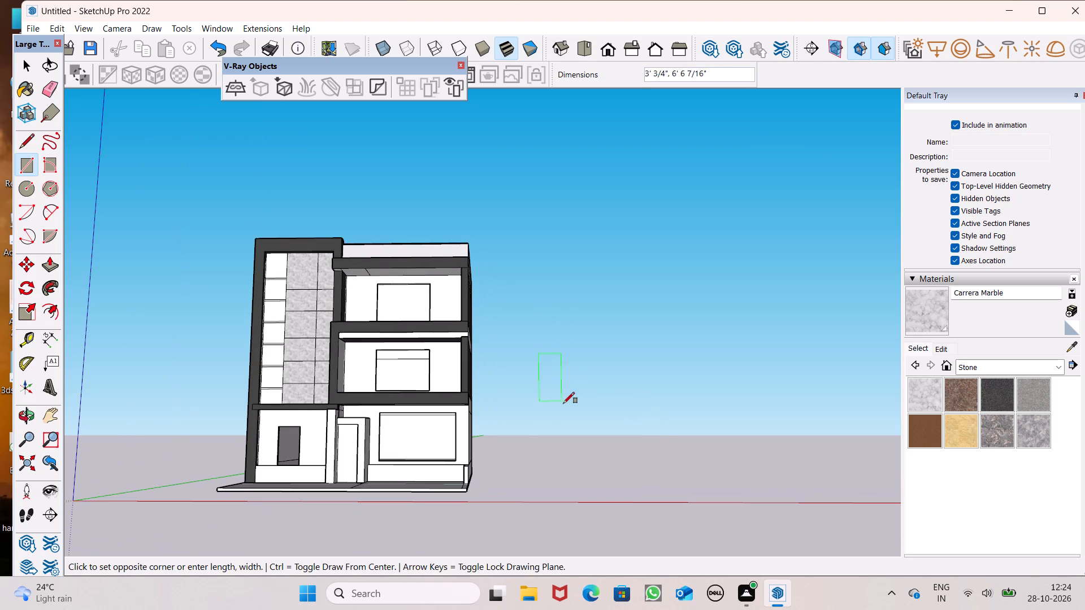
click(605, 424)
scroll(604, 405, up, 7)
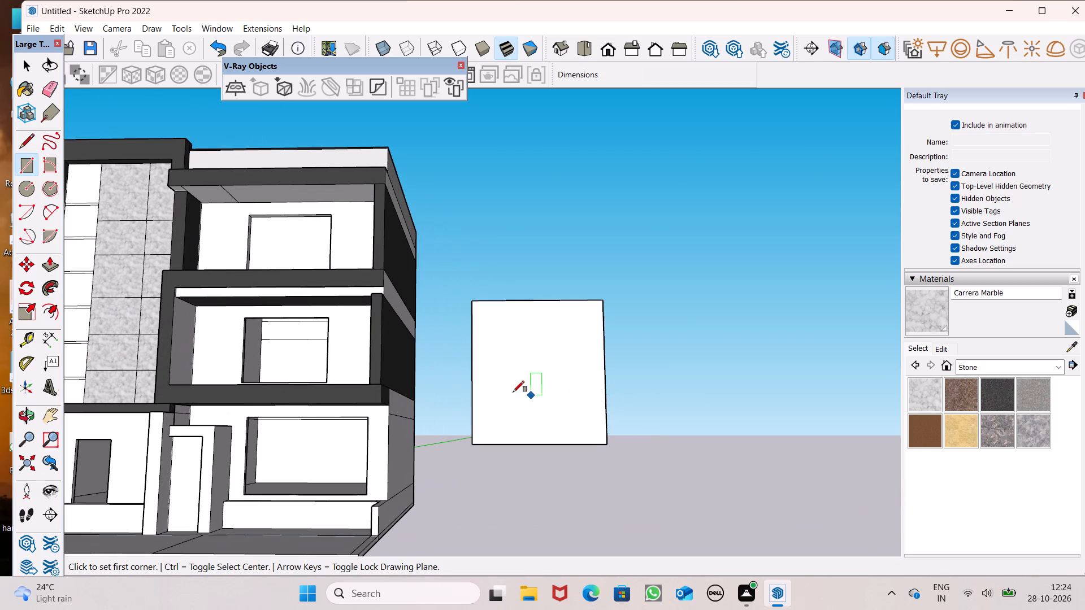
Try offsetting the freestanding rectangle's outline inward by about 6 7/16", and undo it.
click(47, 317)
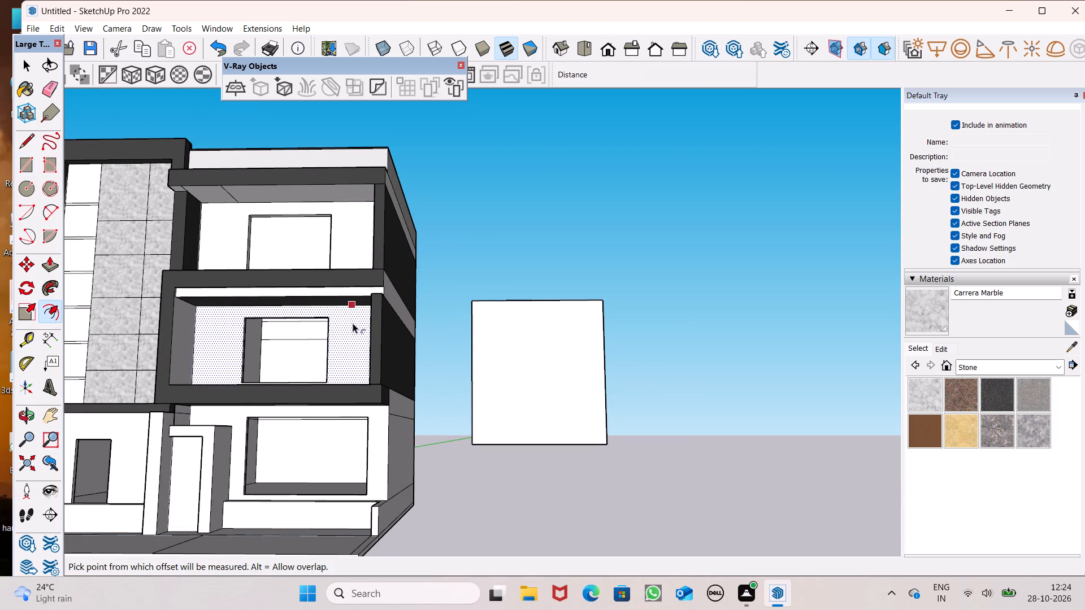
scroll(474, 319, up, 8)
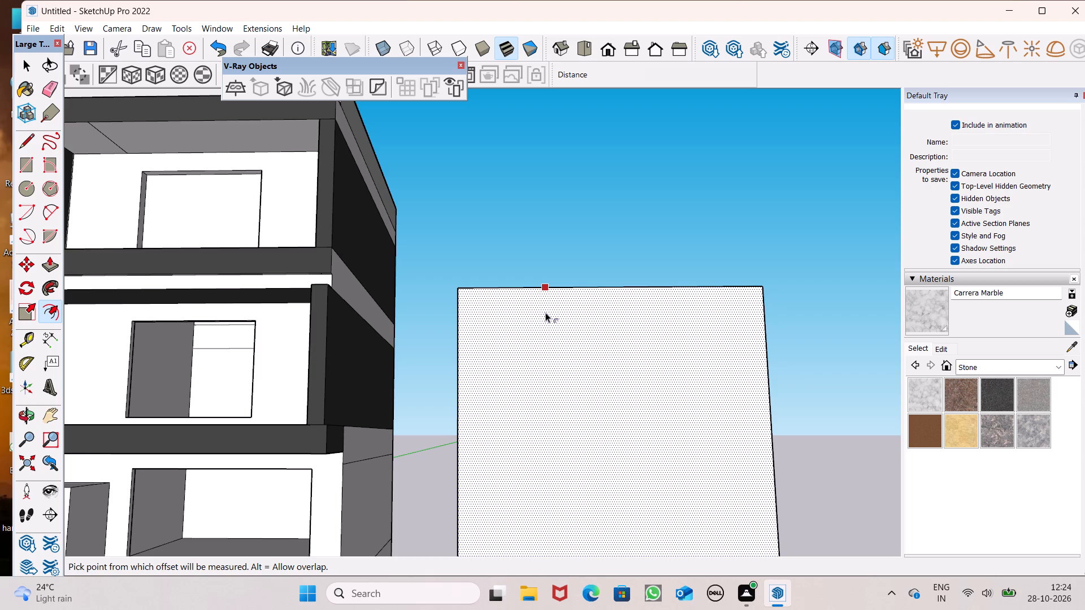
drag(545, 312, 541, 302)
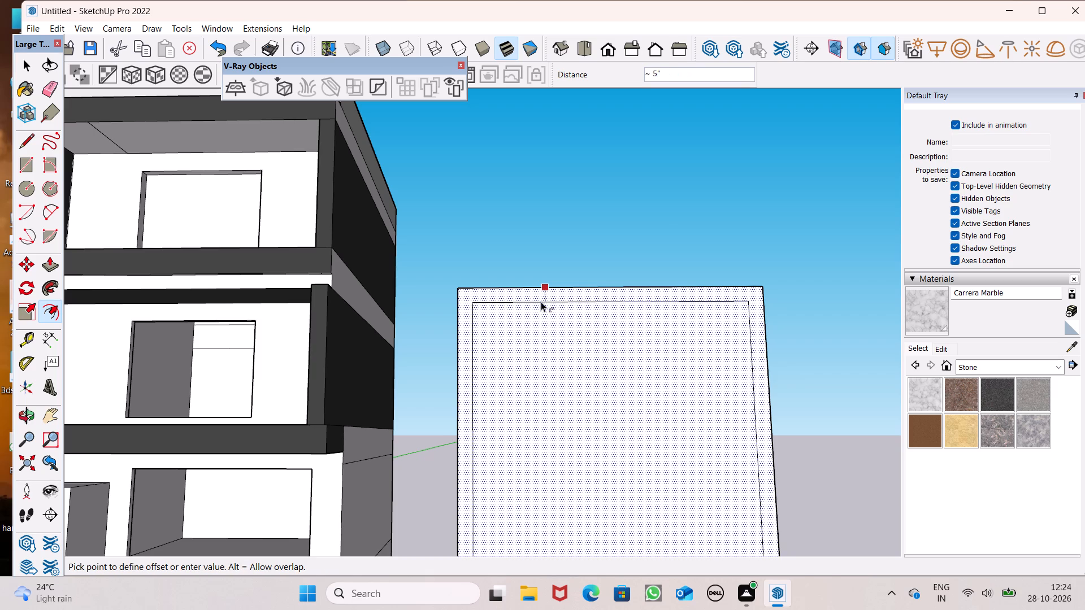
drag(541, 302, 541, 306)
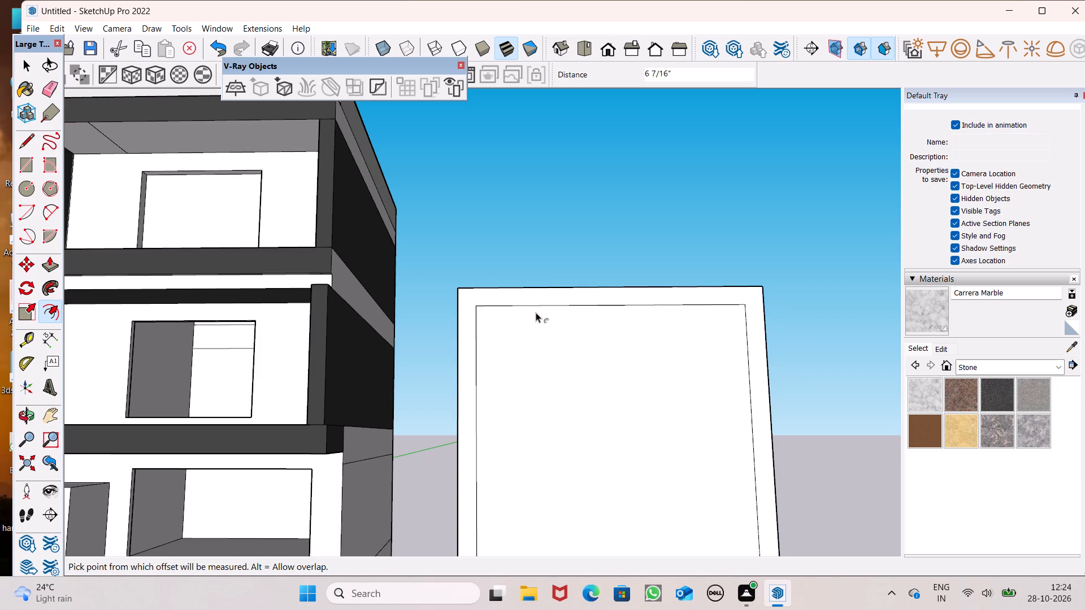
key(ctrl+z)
Offset the freestanding rectangle's outline inward to form a window frame border.
drag(537, 298, 535, 299)
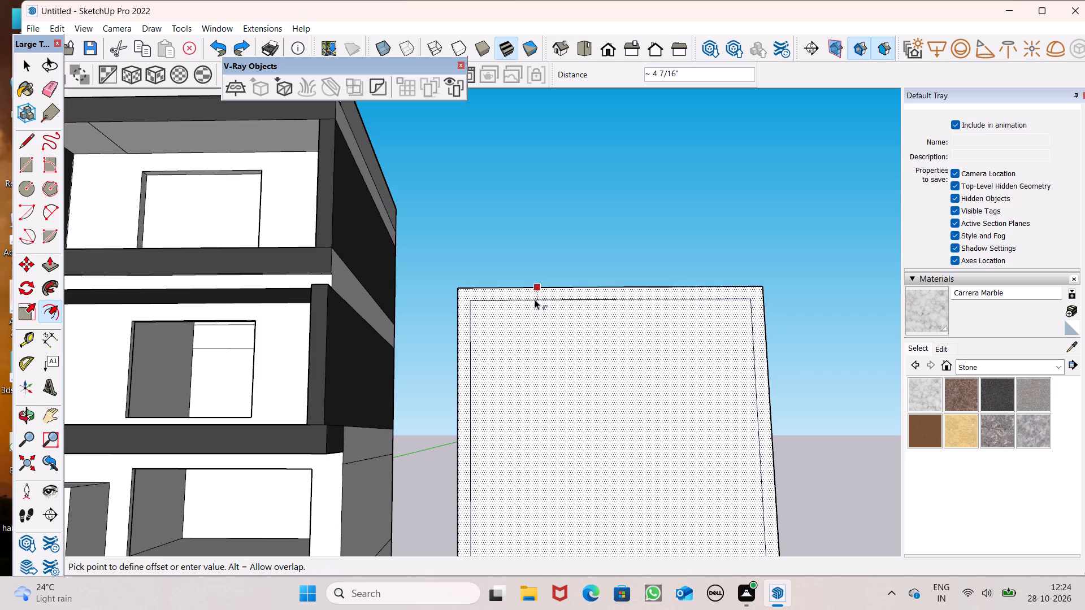
drag(535, 299, 534, 306)
click(536, 258)
key(space)
scroll(511, 203, down, 3)
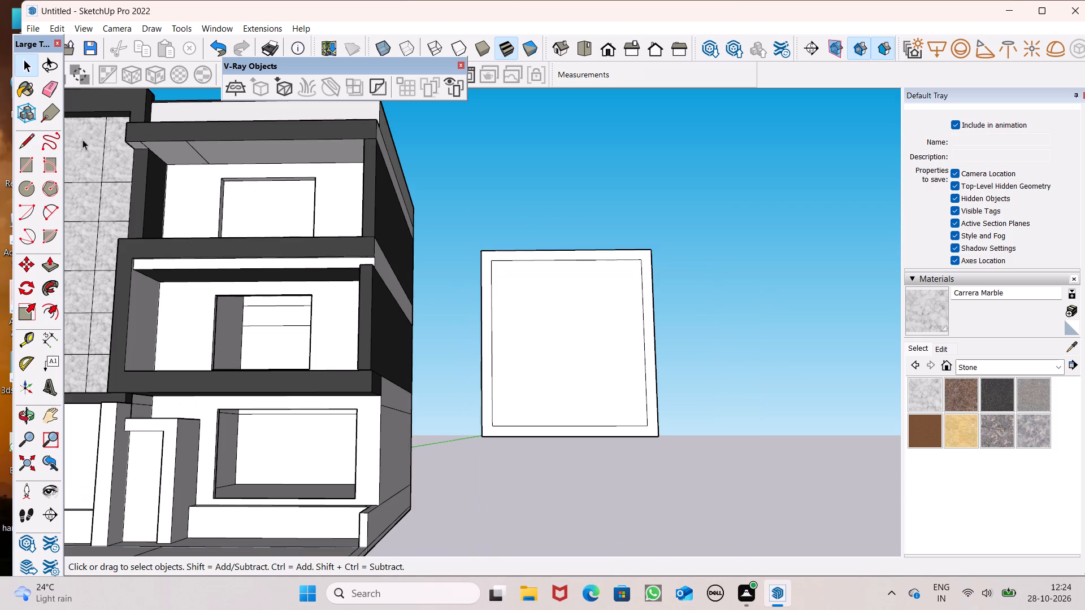
Draw a vertical mullion rectangle about 2" wide from the middle of the frame's inner top edge to its inner bottom edge.
click(22, 165)
scroll(459, 315, up, 4)
scroll(447, 276, down, 4)
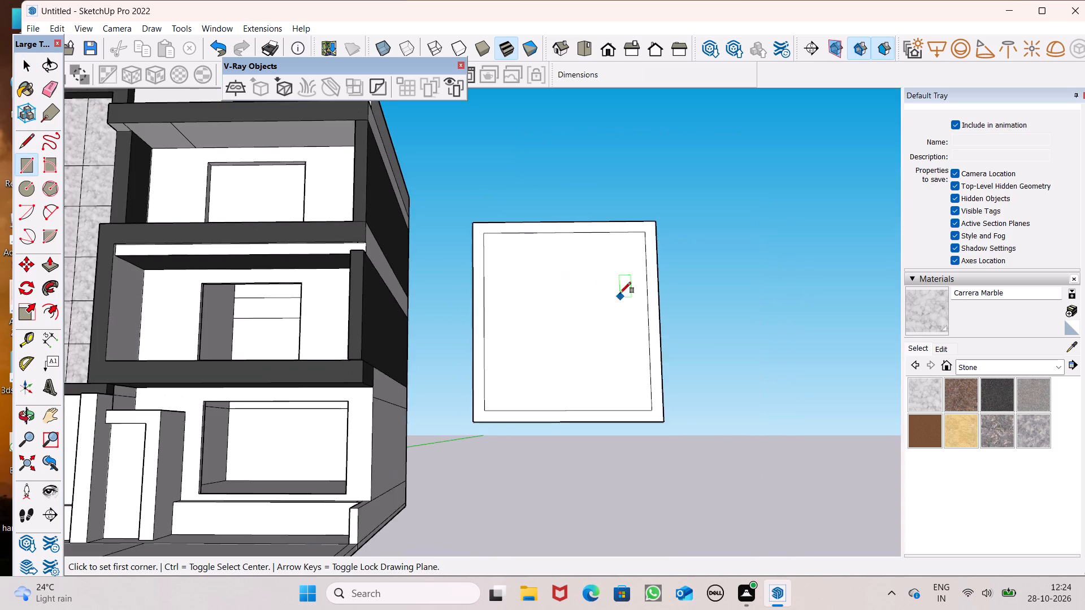
scroll(607, 287, up, 6)
scroll(521, 212, up, 5)
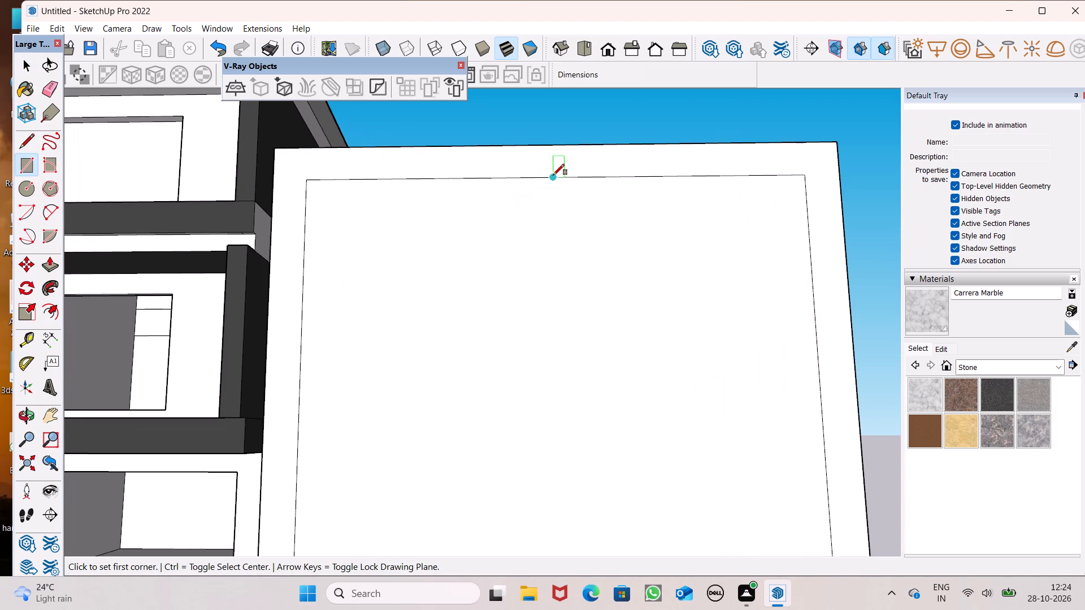
click(542, 175)
scroll(567, 228, down, 5)
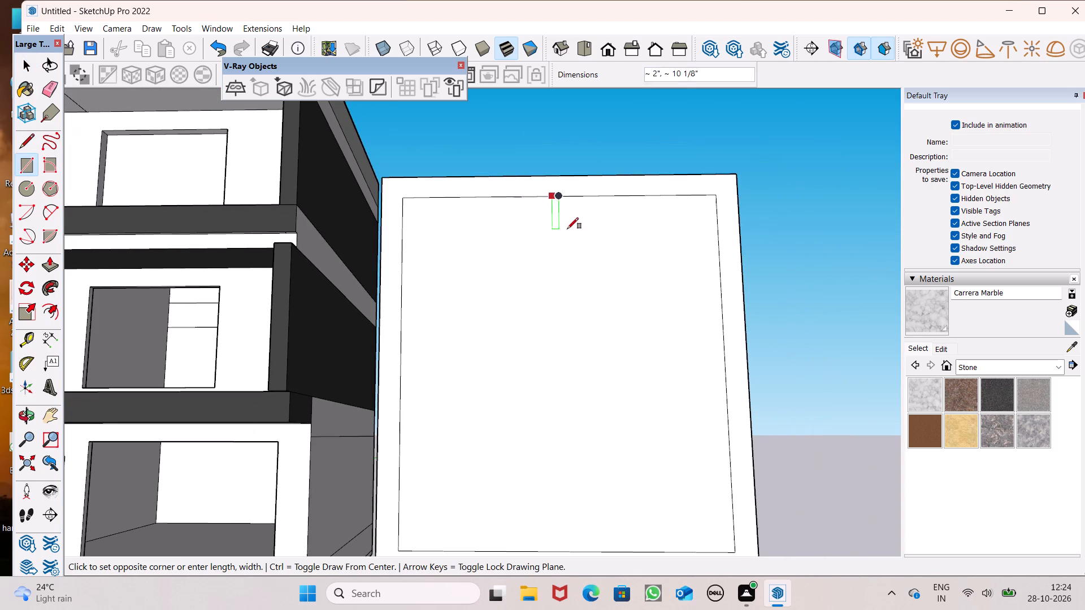
scroll(583, 311, down, 9)
middle_drag(592, 374, 598, 537)
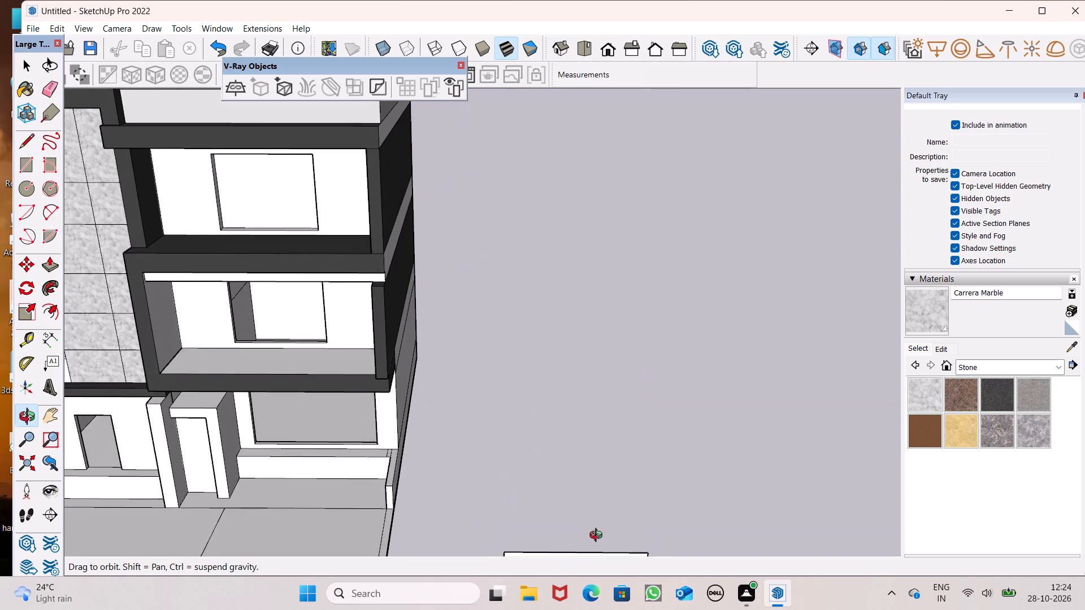
middle_drag(598, 537, 598, 537)
scroll(590, 319, down, 7)
scroll(593, 519, up, 7)
scroll(558, 412, up, 3)
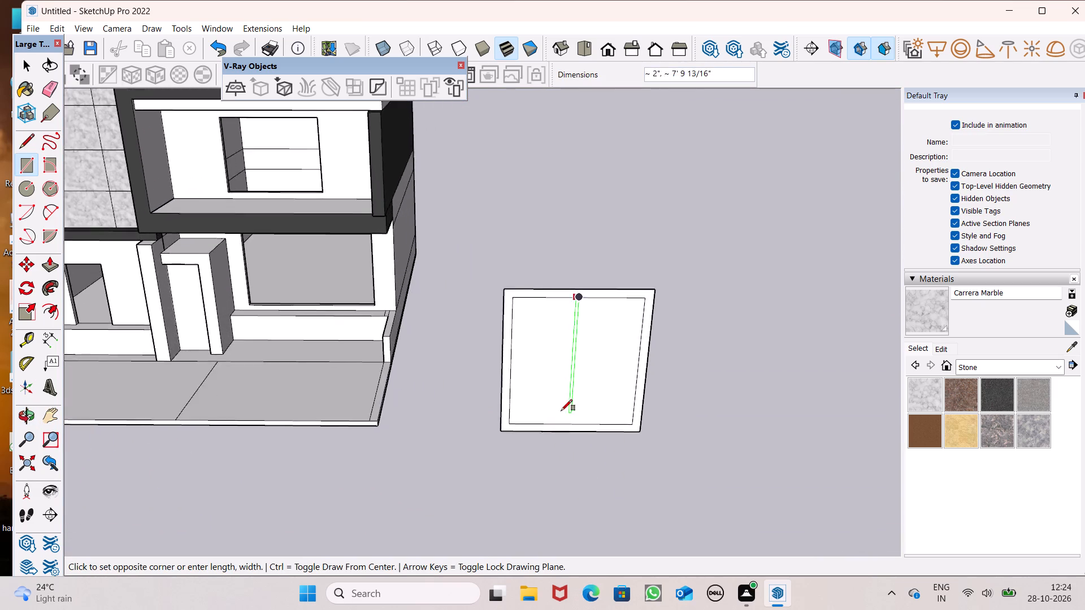
scroll(561, 411, up, 13)
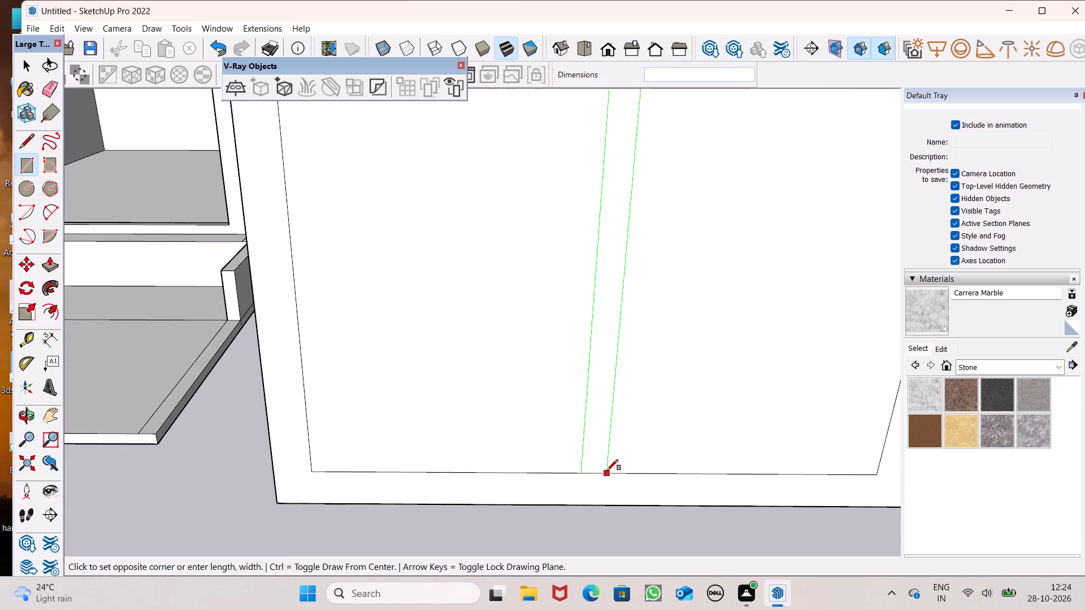
click(607, 470)
scroll(541, 429, down, 13)
middle_drag(540, 429, 539, 378)
scroll(539, 378, up, 1)
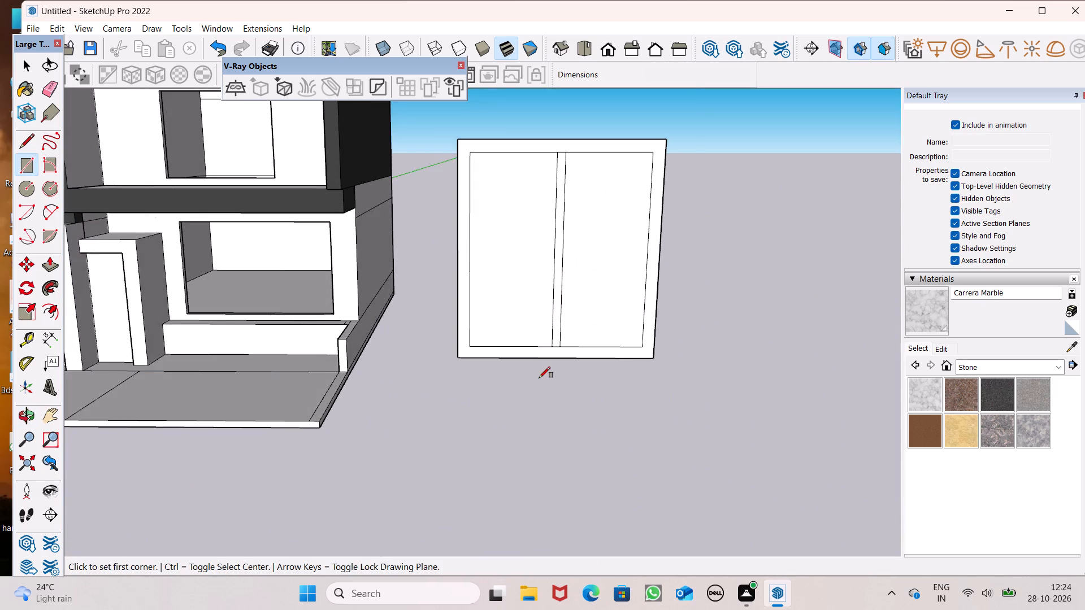
key(space)
Erase the short edges at the mullion's top and bottom ends to merge it with the frame border.
scroll(539, 378, down, 2)
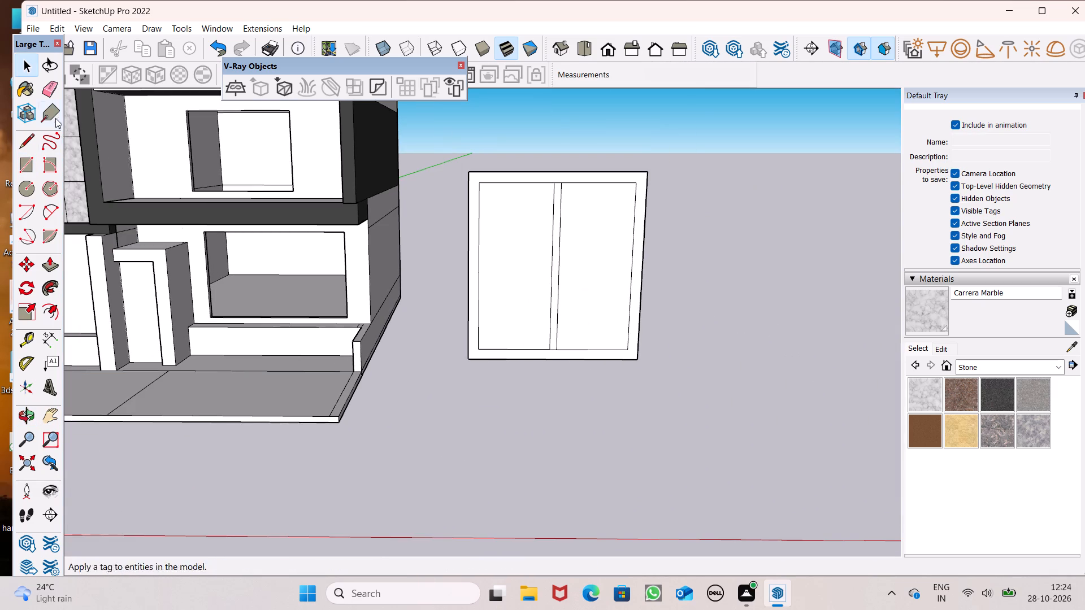
drag(46, 85, 49, 92)
scroll(366, 152, up, 5)
scroll(574, 233, down, 5)
scroll(670, 278, up, 5)
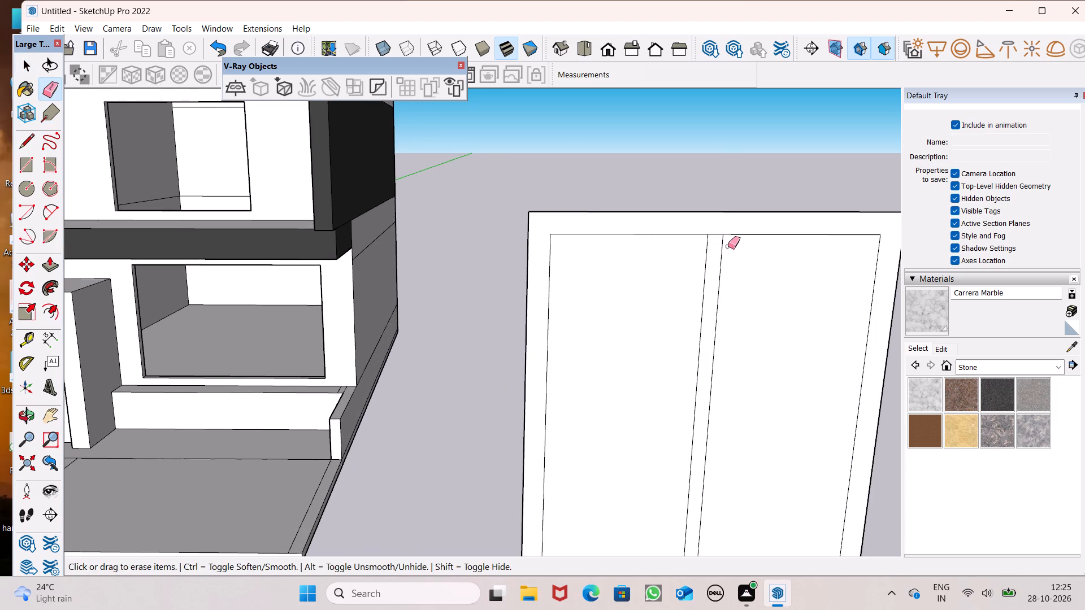
scroll(723, 239, up, 5)
drag(704, 230, 704, 237)
scroll(648, 176, down, 6)
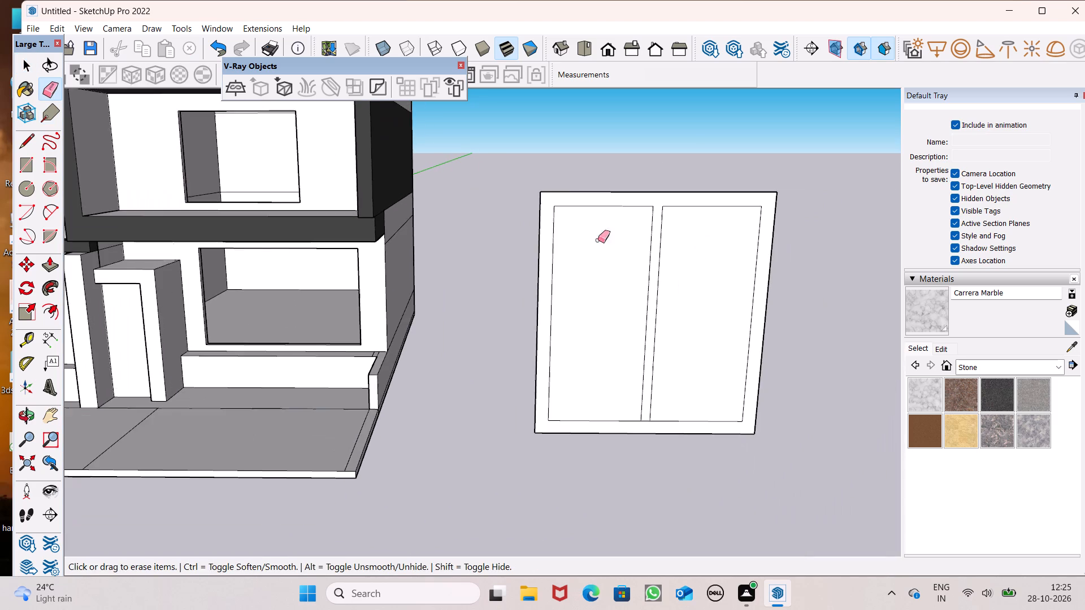
scroll(676, 450, up, 6)
drag(607, 389, 606, 399)
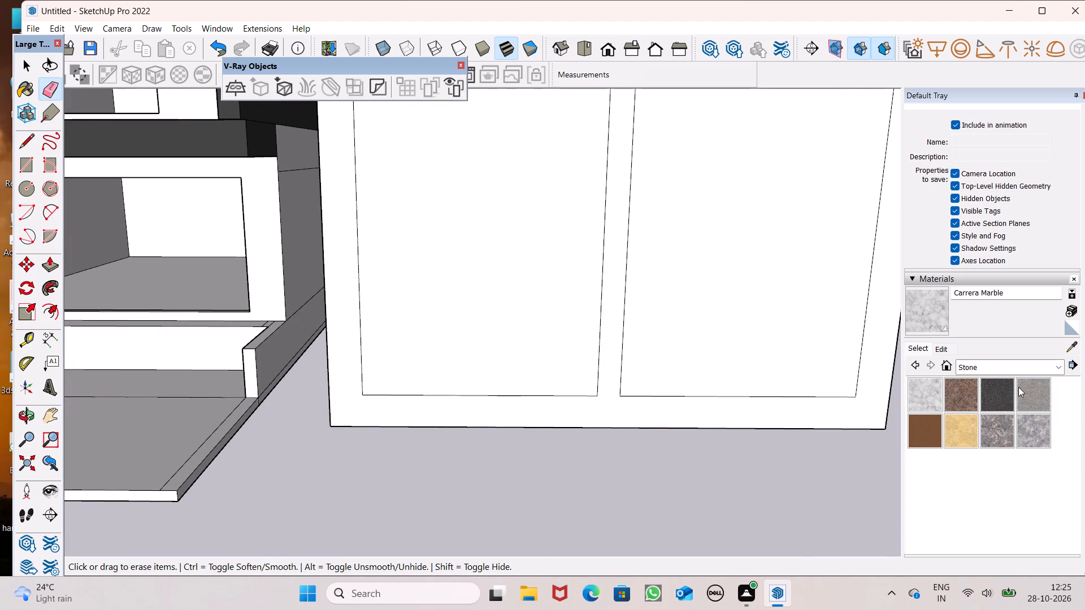
Paint the front of the window frame and mullion with Color B08 from the Colors materials.
click(1023, 373)
click(1021, 413)
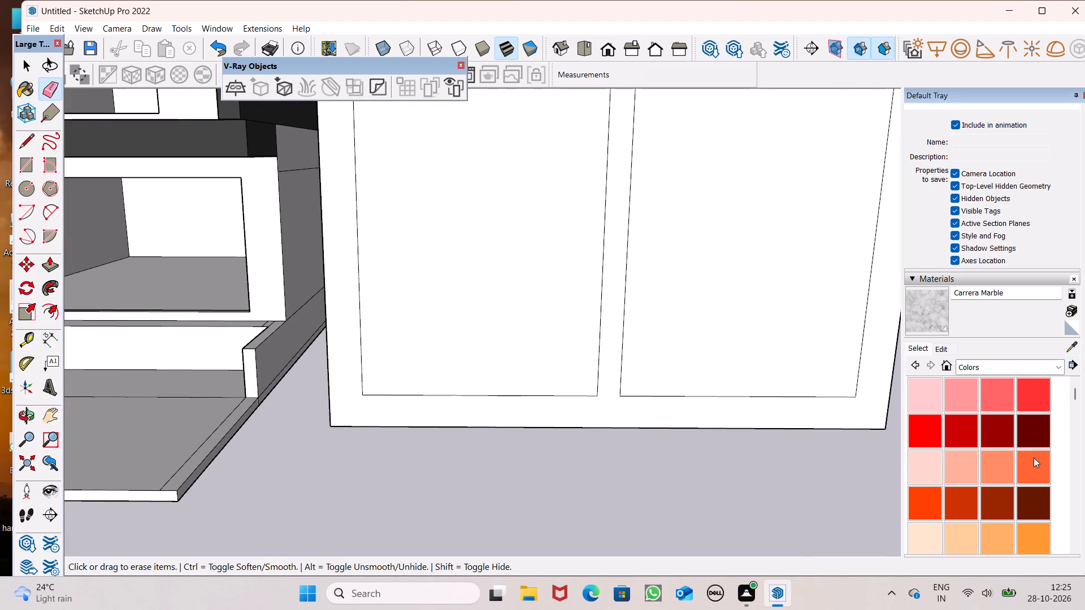
click(1025, 499)
click(866, 422)
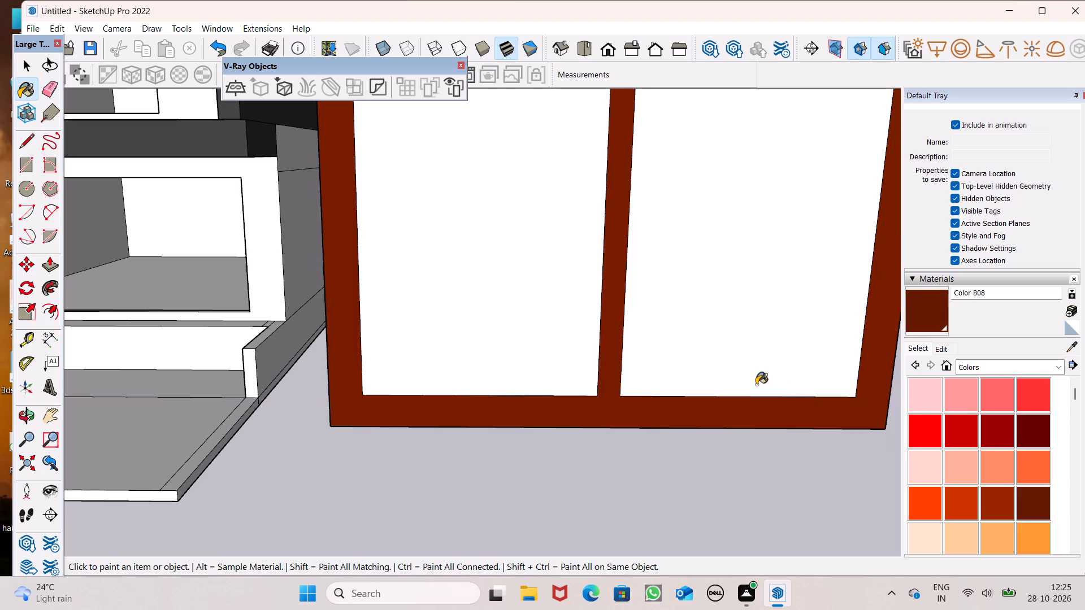
Paint the back side of the window frame with the same Color B08.
scroll(756, 385, down, 7)
middle_drag(742, 366, 183, 448)
scroll(192, 457, up, 1)
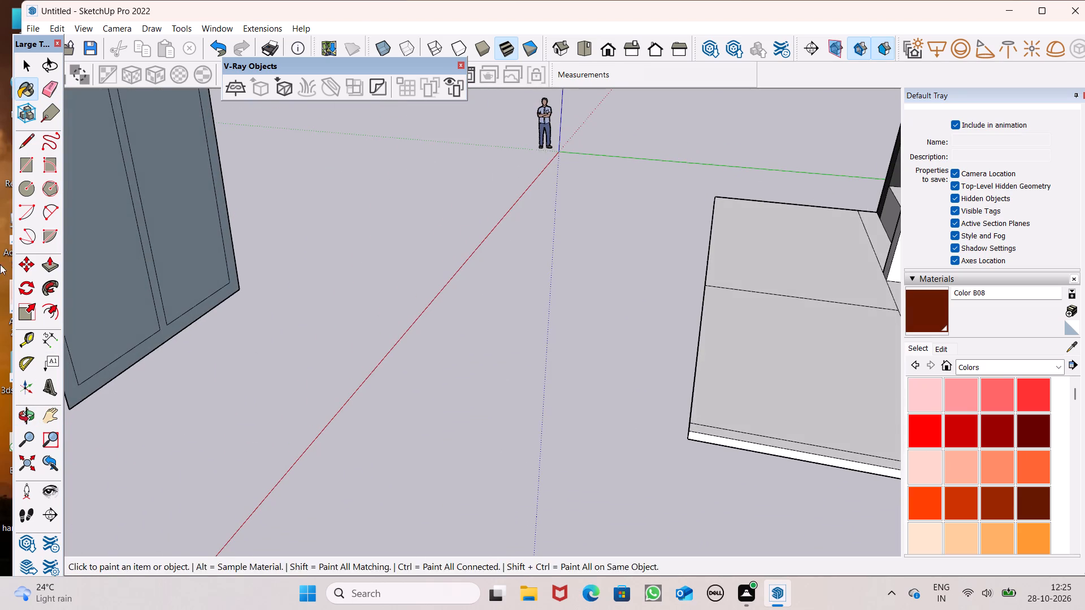
scroll(419, 258, down, 6)
scroll(288, 224, up, 6)
scroll(250, 184, up, 4)
click(229, 175)
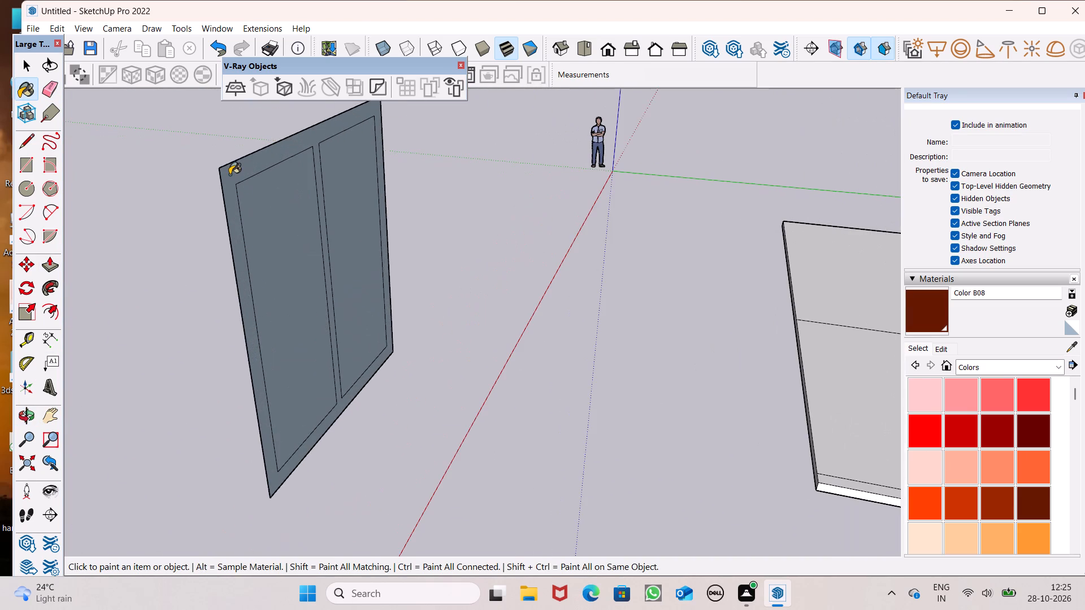
Extrude the front of the brown window frame and mullion by 4 3/8" with Push/Pull.
scroll(406, 189, down, 7)
scroll(470, 274, down, 3)
middle_drag(426, 364, 739, 360)
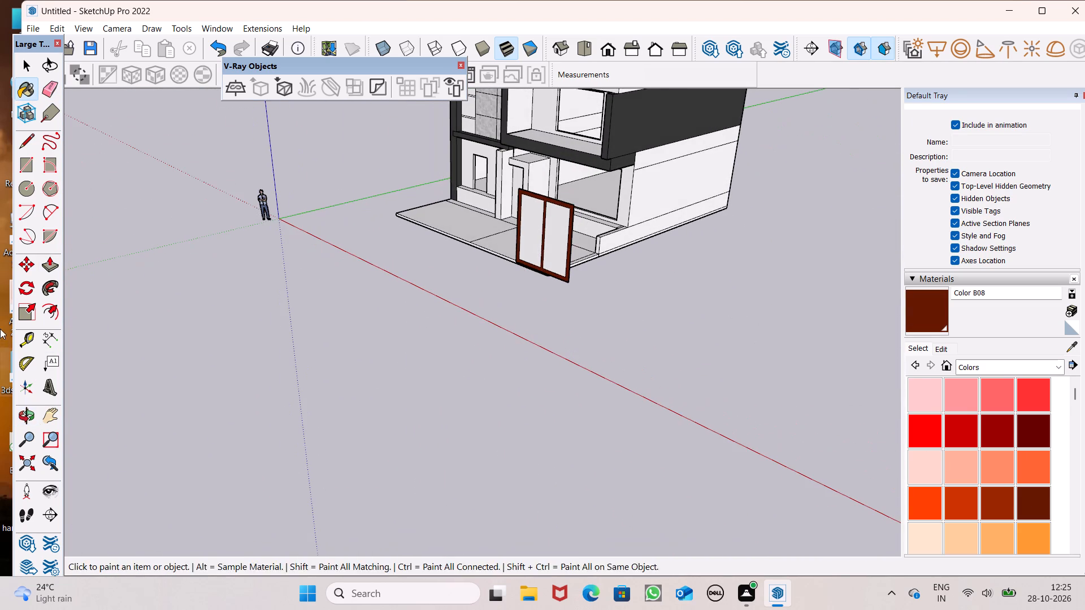
click(54, 273)
scroll(541, 288, up, 6)
scroll(581, 264, up, 5)
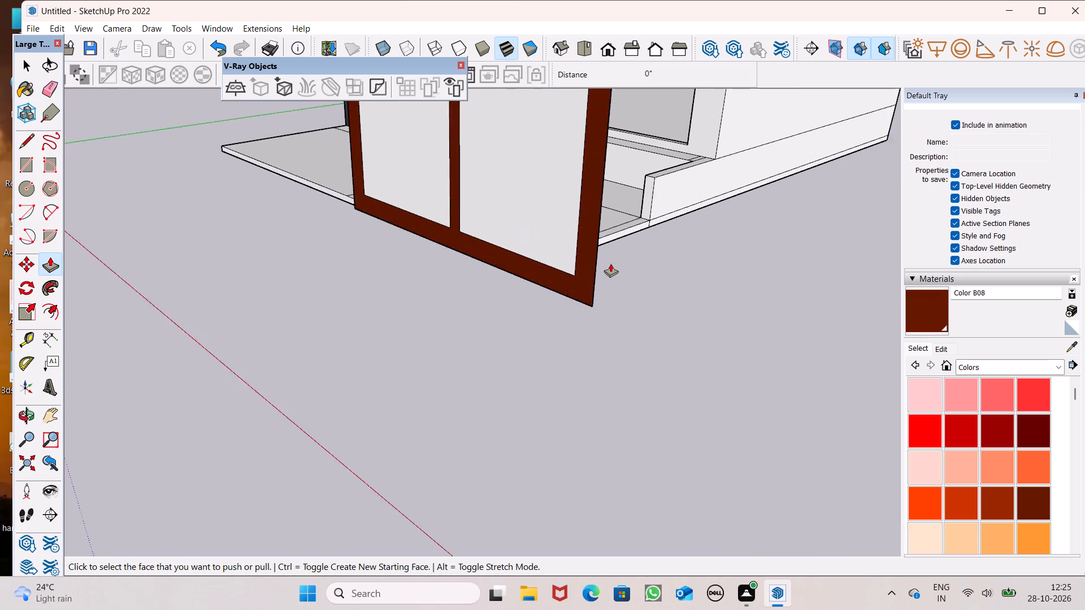
drag(575, 287, 563, 304)
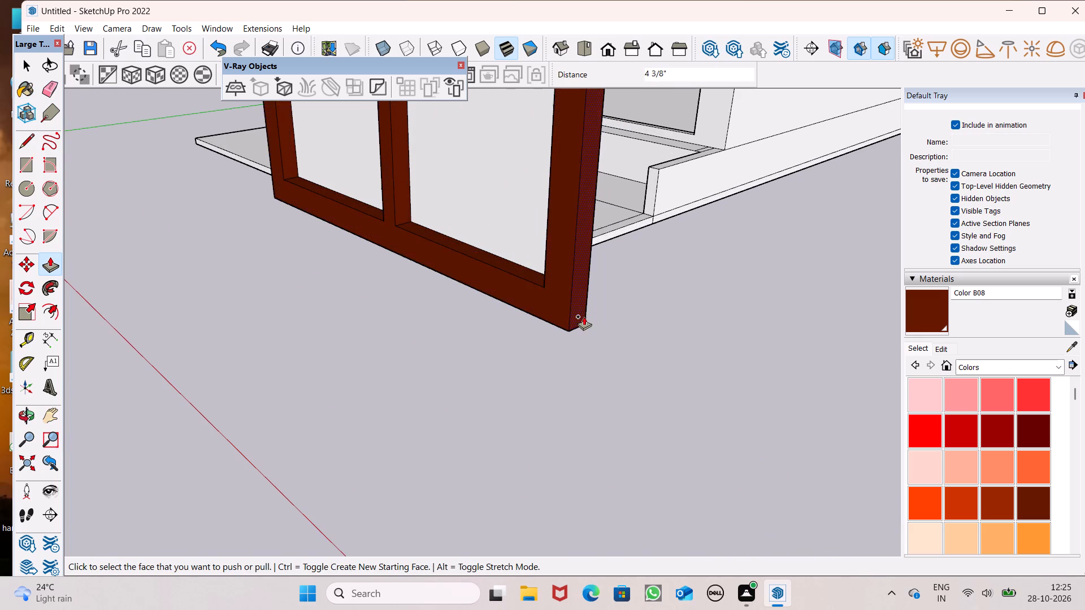
Examine the extruded window frame's side and rear faces, including its lower corner.
scroll(581, 341, down, 3)
middle_drag(606, 380, 355, 407)
scroll(605, 404, down, 13)
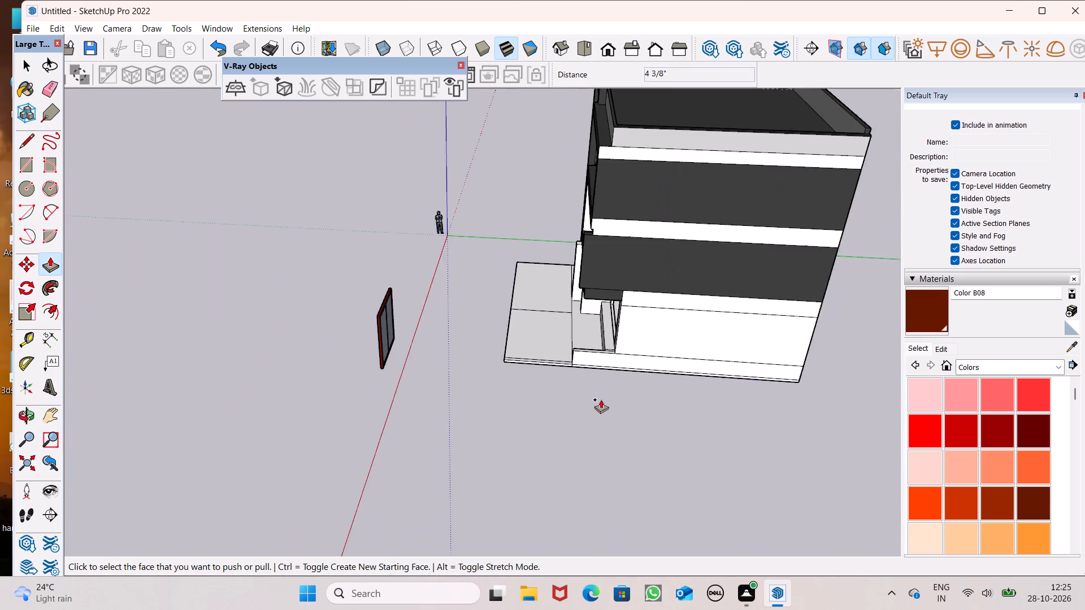
scroll(454, 422, up, 6)
scroll(764, 345, down, 7)
scroll(425, 371, up, 6)
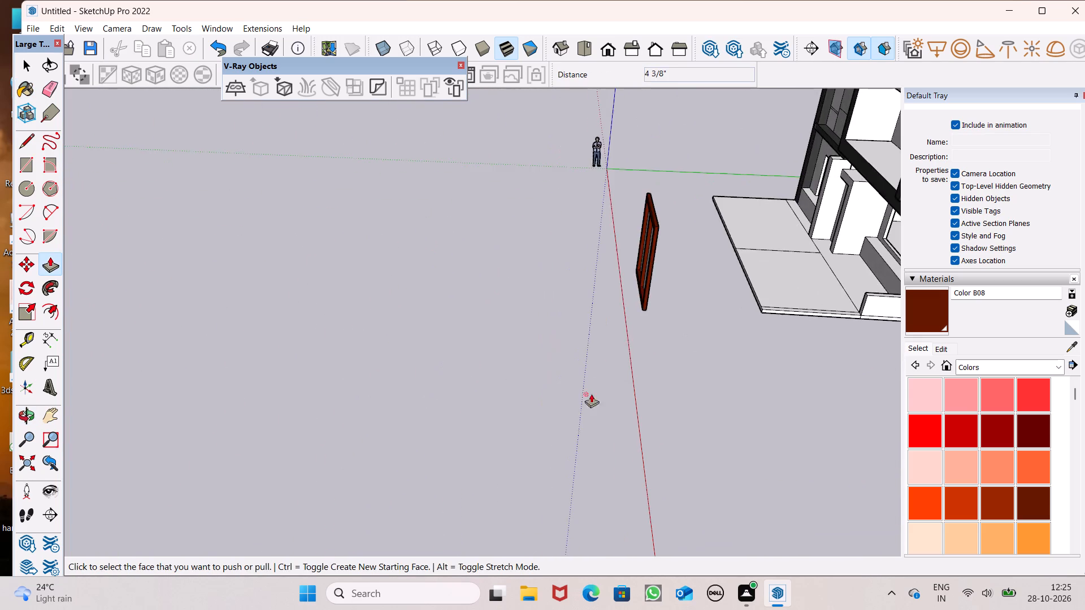
middle_drag(566, 408, 365, 421)
scroll(461, 446, up, 1)
scroll(553, 273, up, 7)
scroll(632, 338, down, 7)
scroll(676, 358, down, 5)
scroll(550, 337, up, 3)
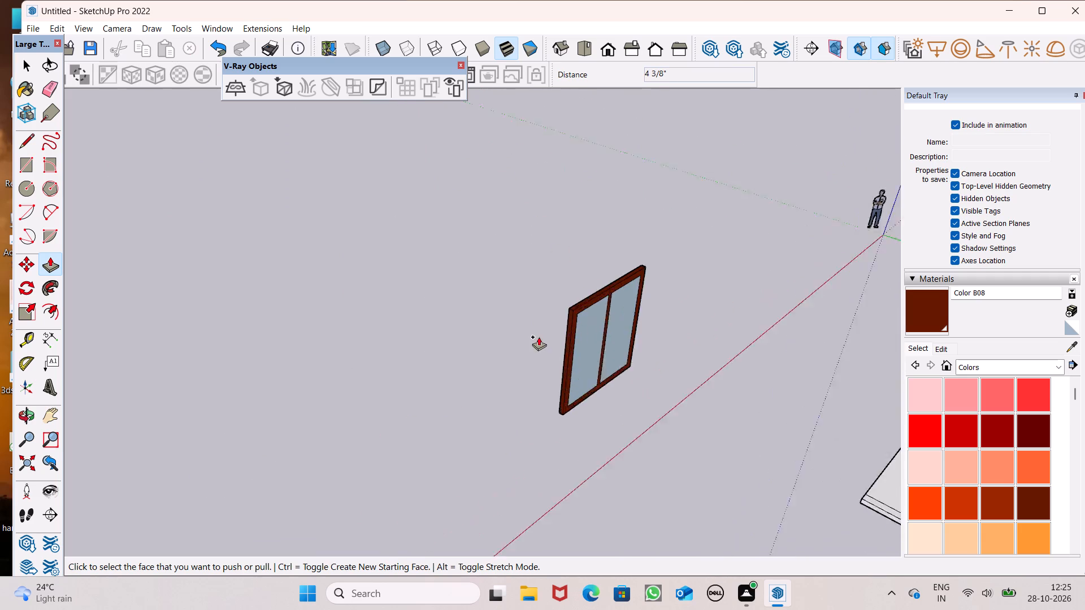
scroll(539, 337, up, 11)
scroll(567, 428, down, 6)
scroll(623, 511, up, 5)
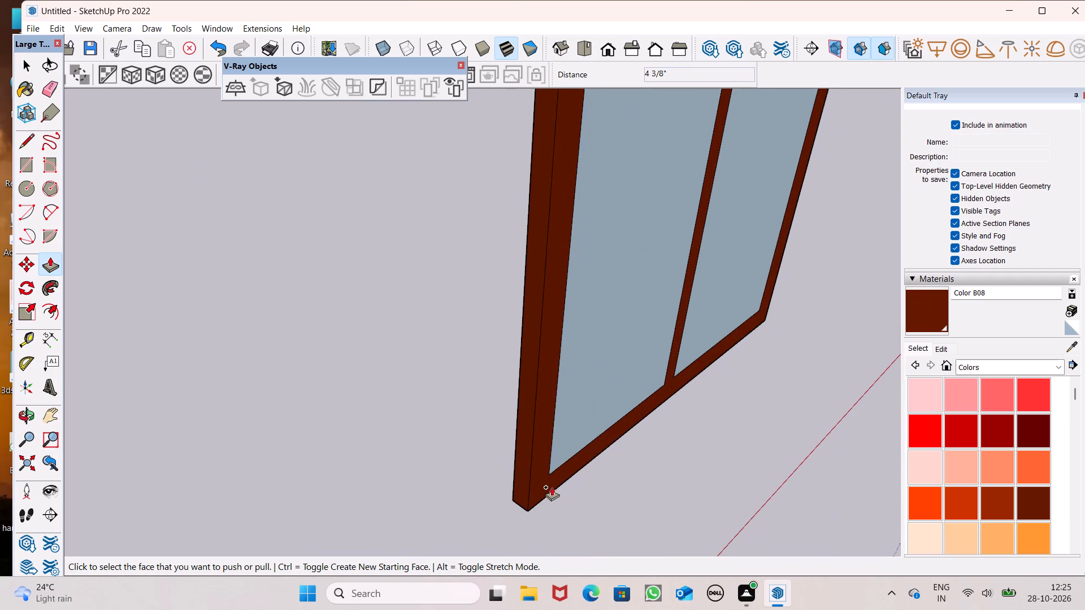
Extrude the rear of the brown window frame and mullion by 3 1/8" with Push/Pull.
drag(546, 487, 555, 497)
scroll(501, 459, down, 4)
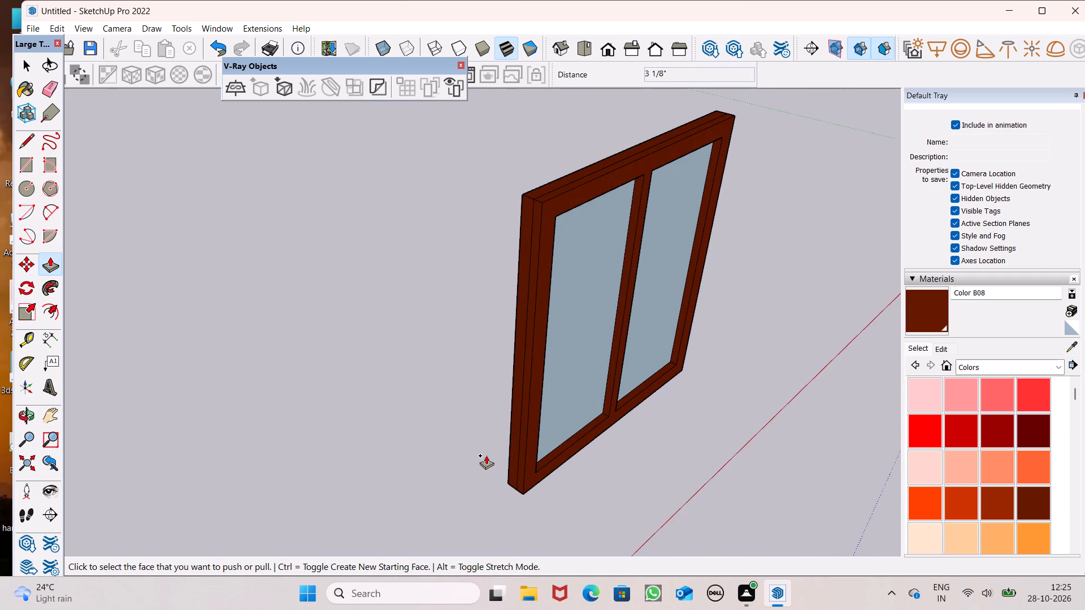
key(space)
Paint both panes of the brown window with Translucent Glass Gray from the Glass and Mirrors materials.
scroll(475, 450, down, 5)
middle_drag(476, 450, 1084, 334)
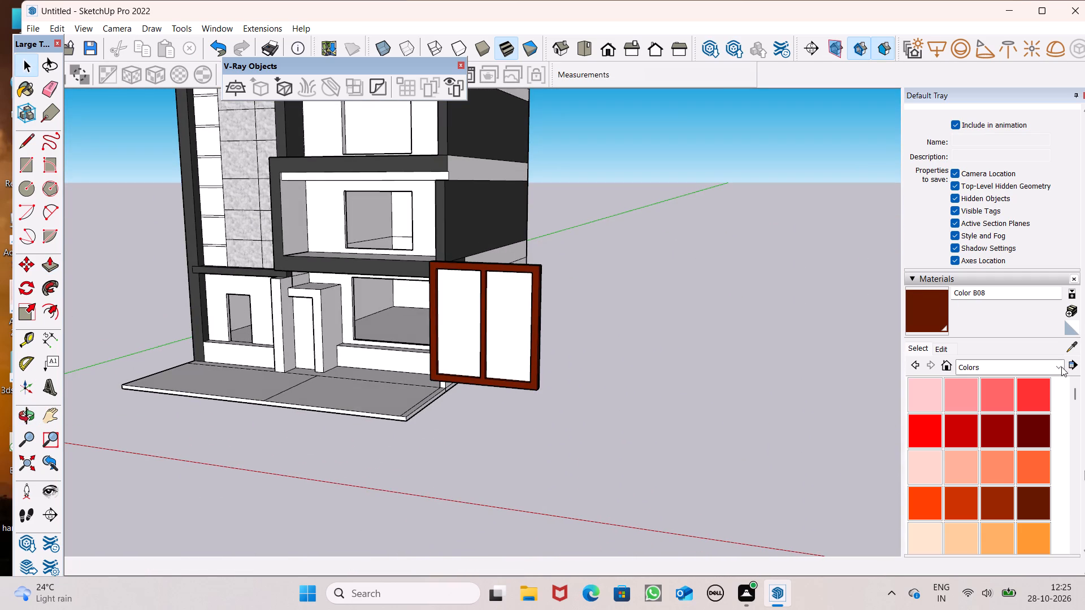
click(1043, 371)
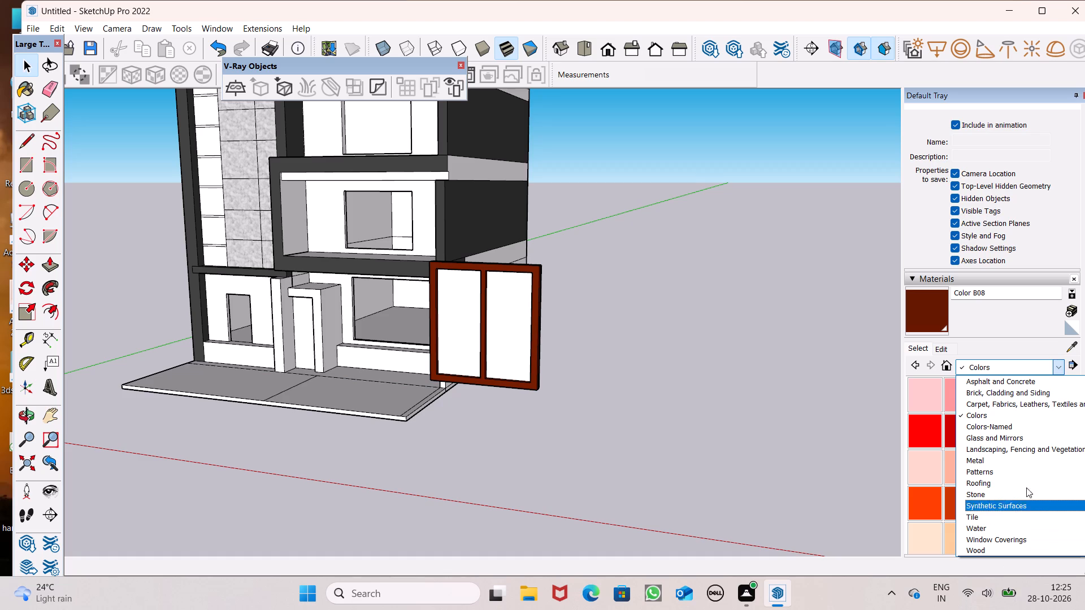
click(986, 434)
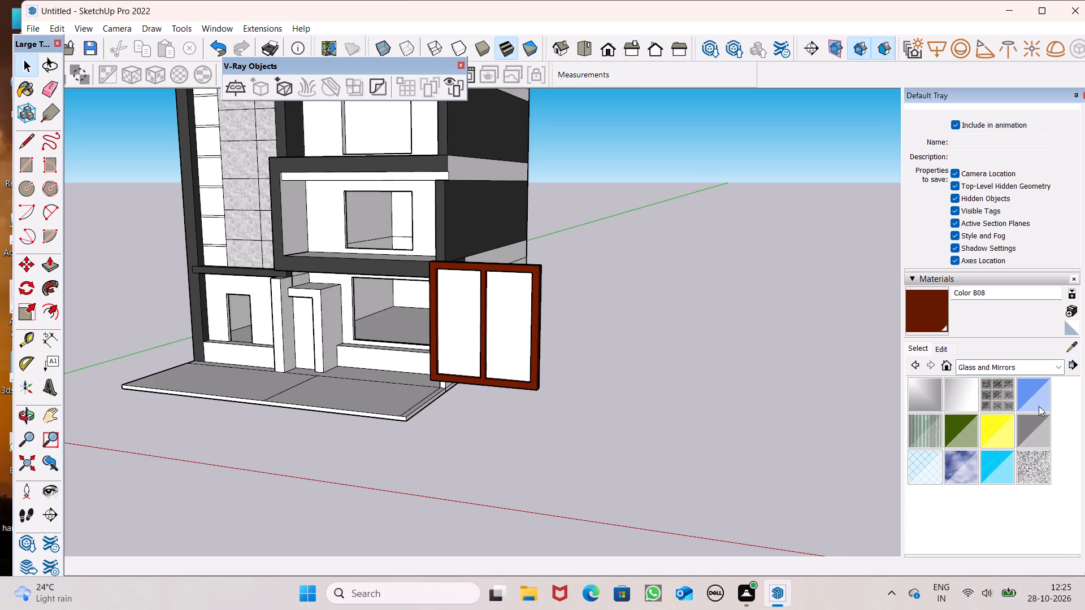
click(1039, 425)
click(517, 325)
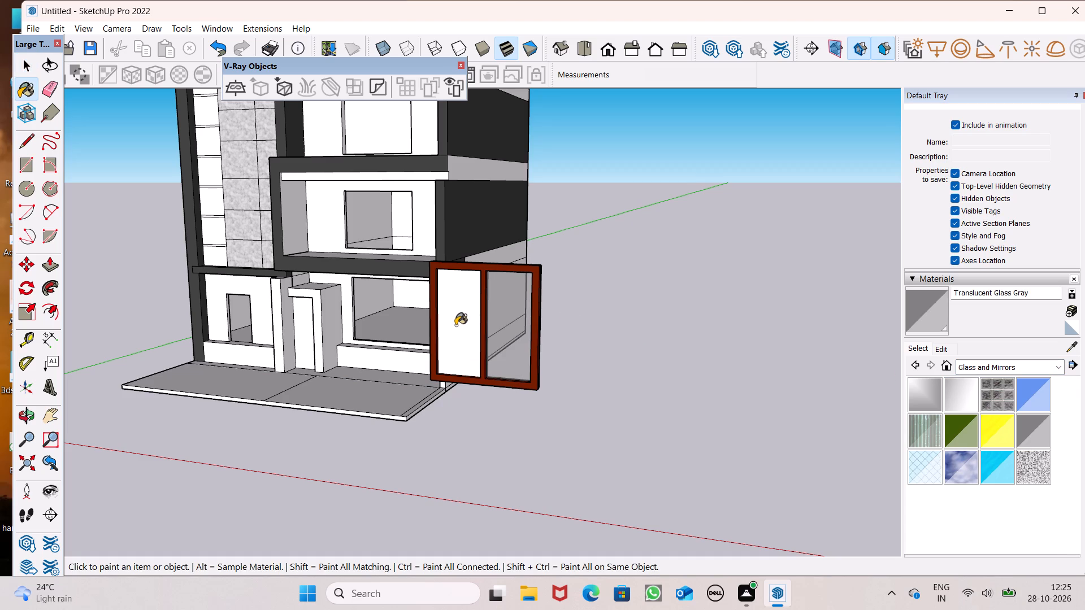
click(455, 324)
scroll(496, 336, down, 2)
middle_drag(528, 371, 606, 312)
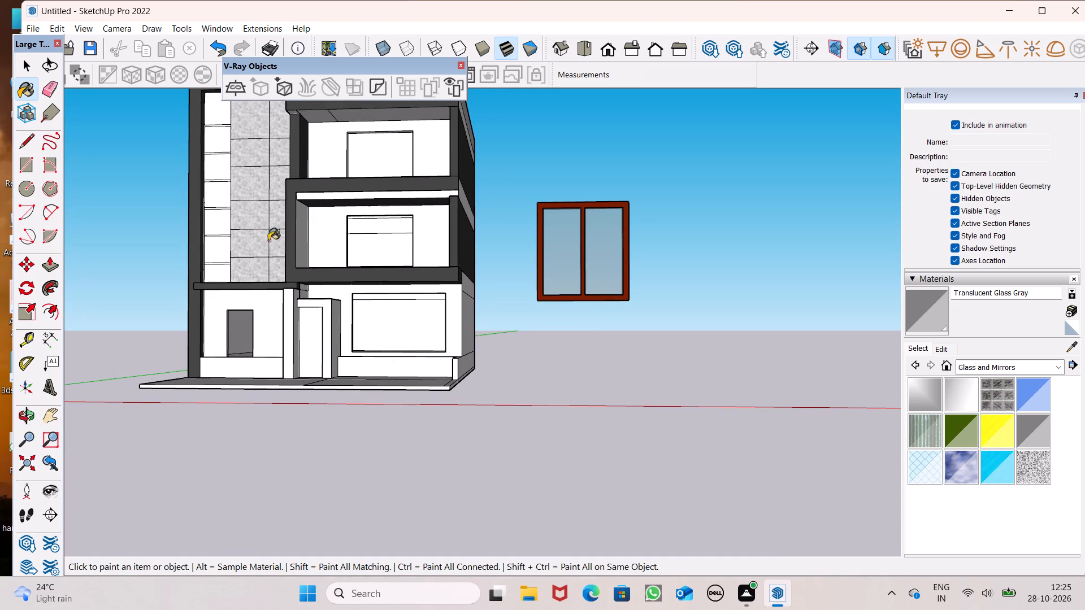
key(space)
Make a group of the whole brown-framed window, including its frame, mullion and glass panes.
scroll(514, 234, down, 3)
middle_drag(640, 239, 637, 239)
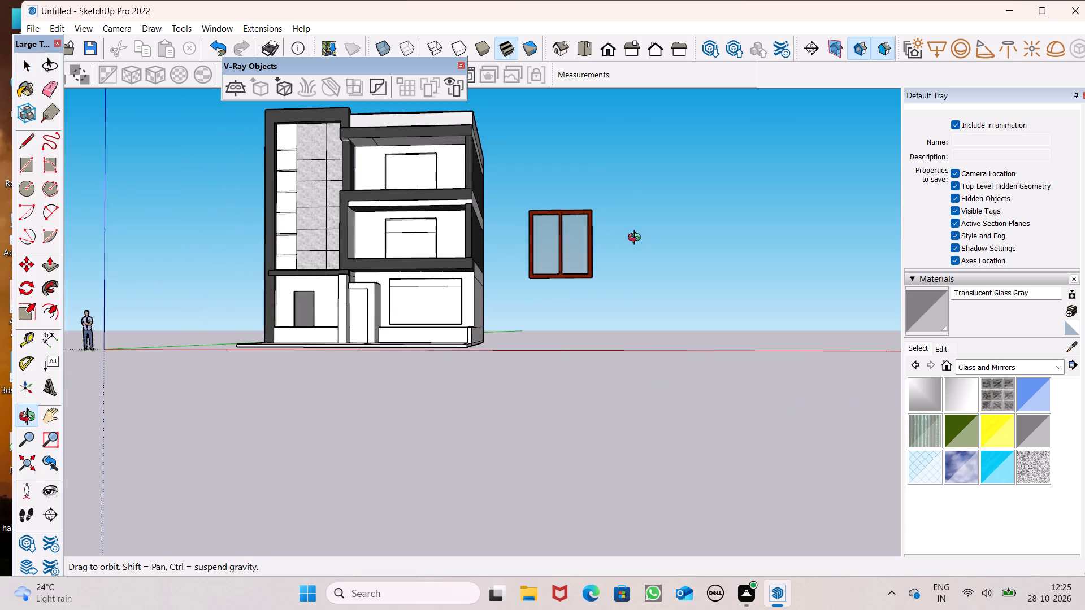
middle_drag(637, 239, 614, 306)
scroll(522, 328, up, 1)
scroll(392, 310, up, 3)
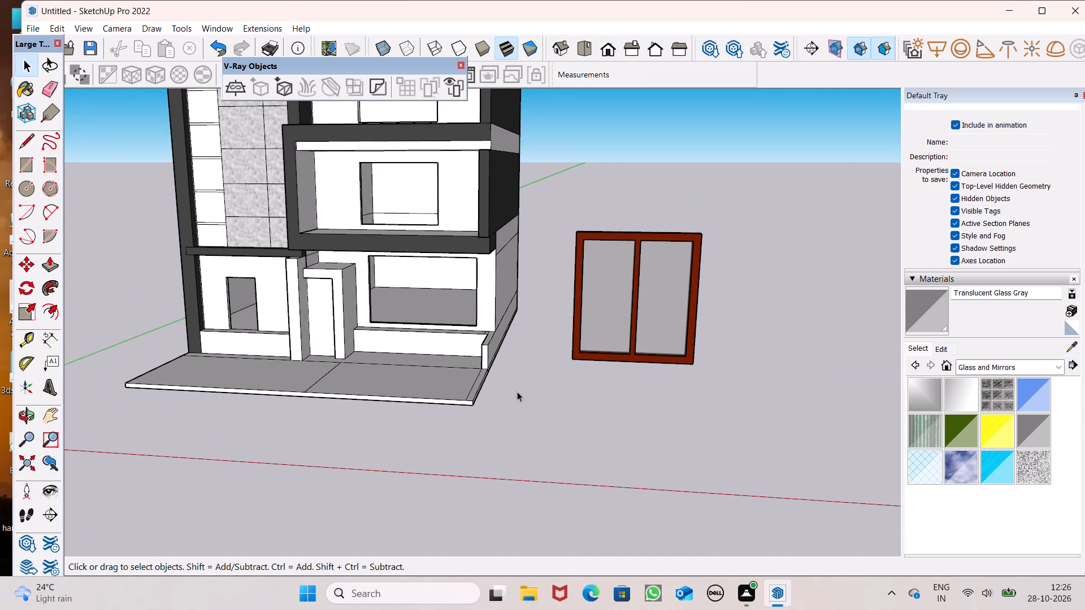
scroll(528, 402, up, 1)
triple_click(646, 276)
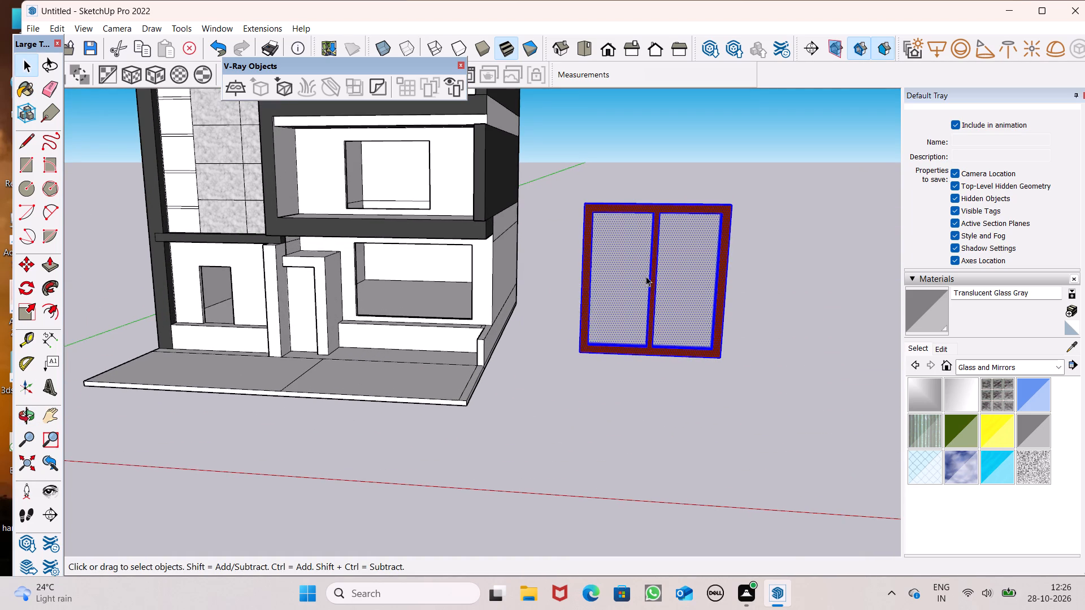
click(645, 276)
right_click(645, 276)
click(682, 394)
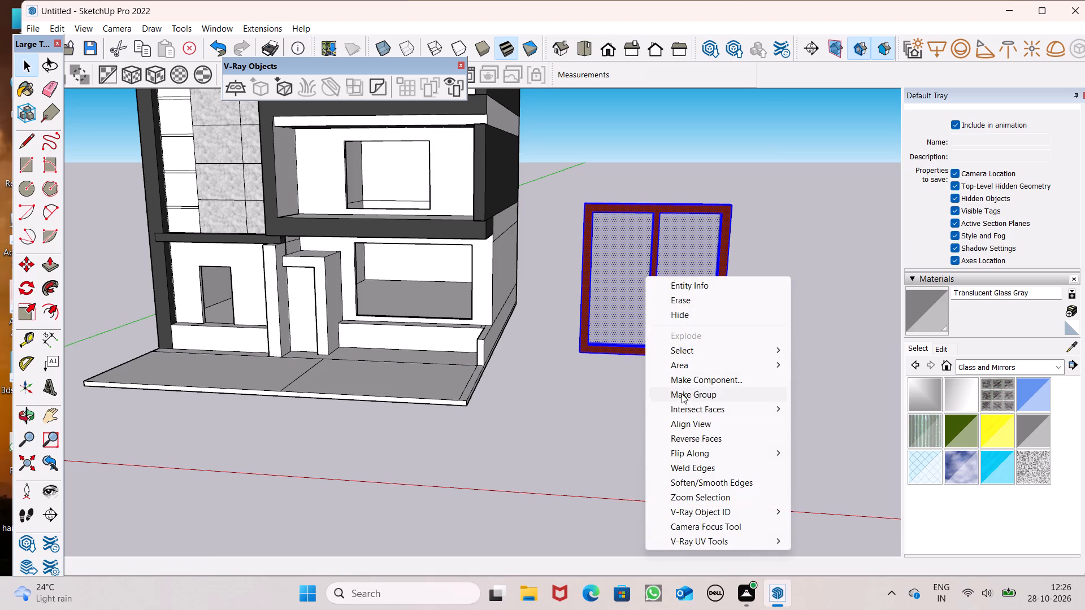
scroll(619, 326, down, 2)
click(701, 408)
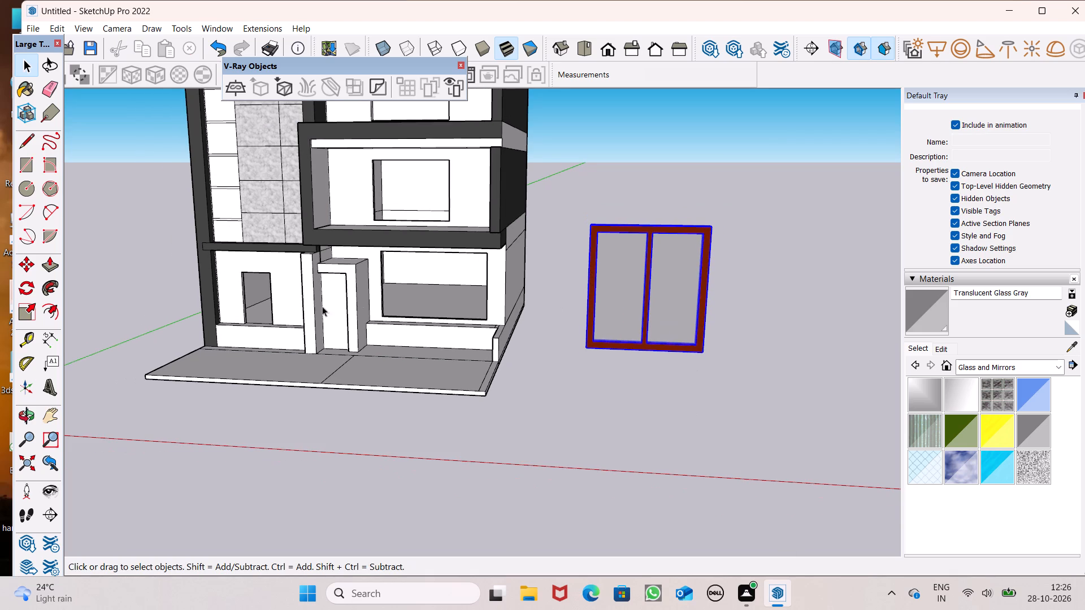
Move the window group from beside the building to the front of the window opening on the first-floor balcony.
click(662, 317)
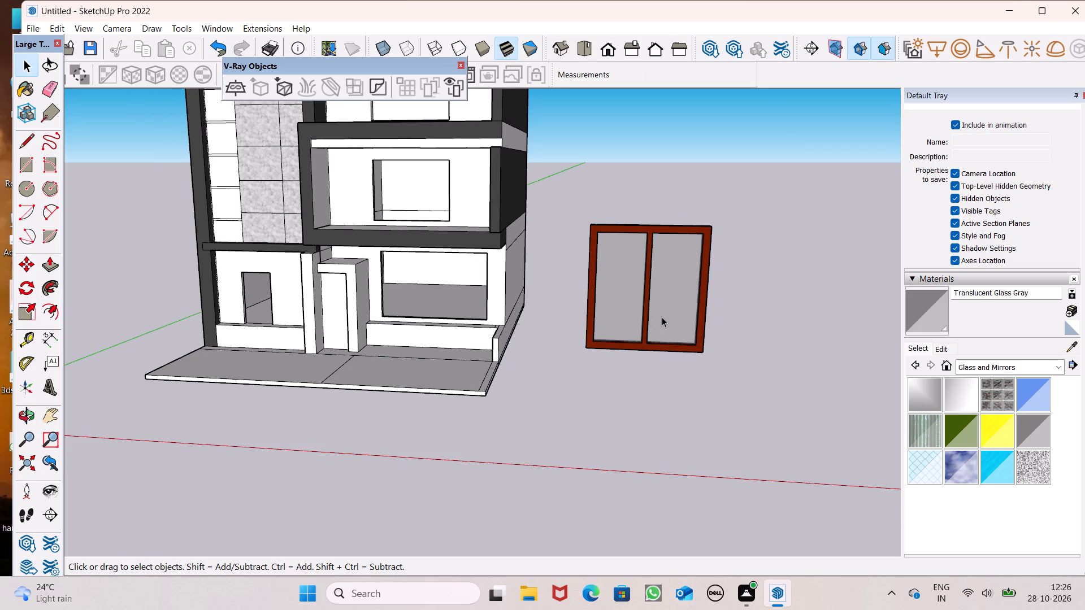
key(m)
key(Return)
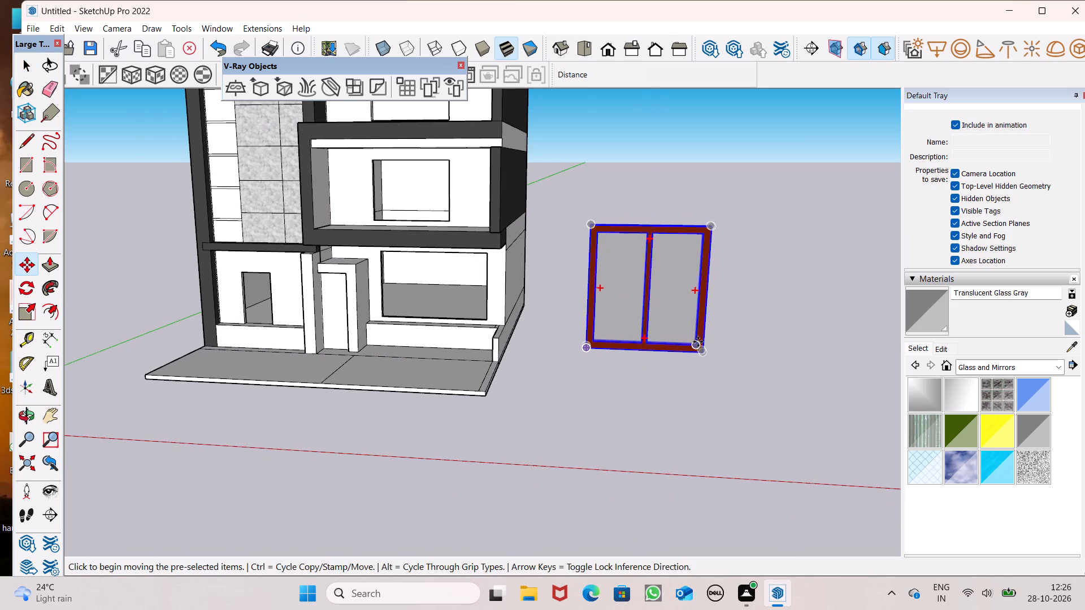
drag(696, 348, 555, 307)
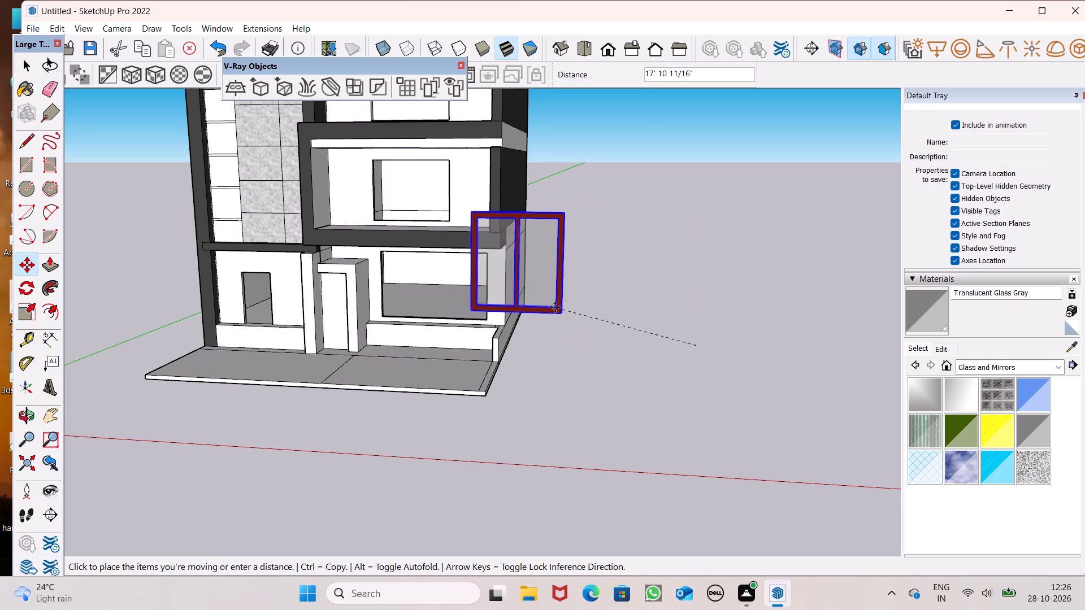
drag(555, 307, 445, 224)
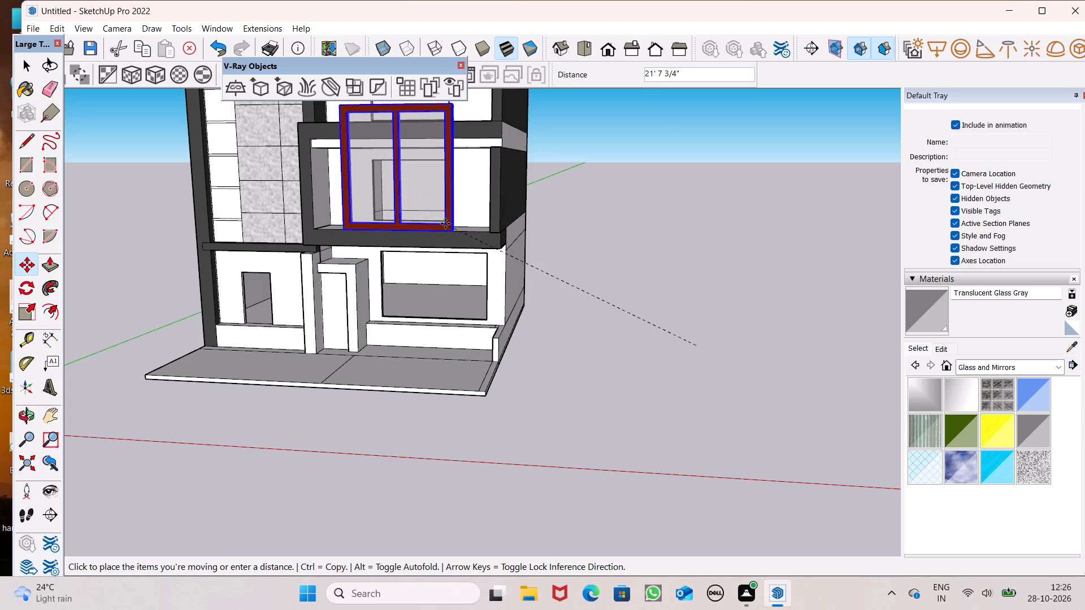
drag(445, 224, 466, 211)
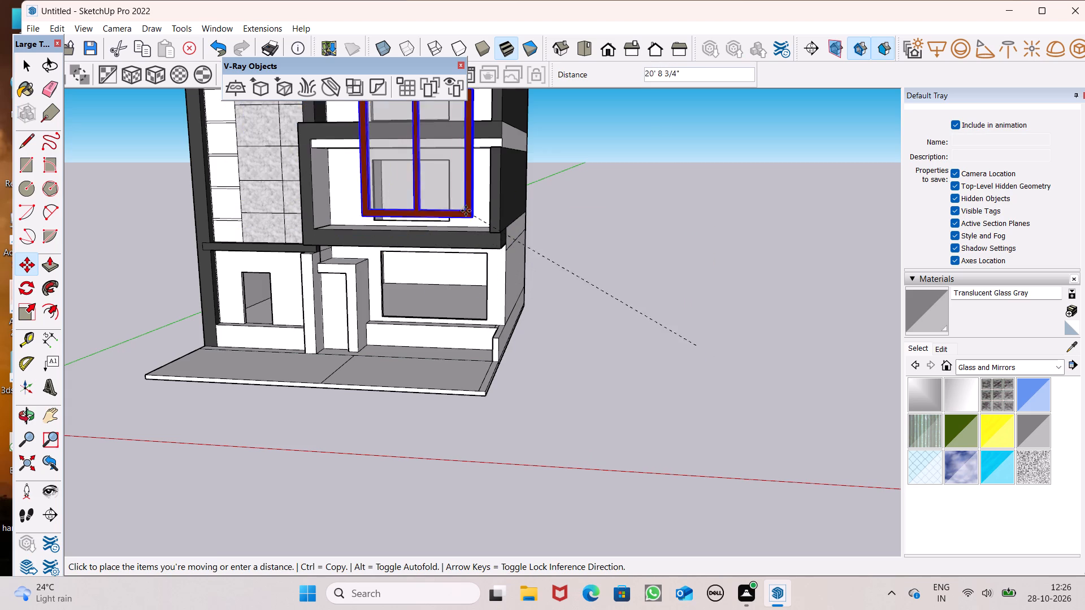
drag(466, 211, 440, 216)
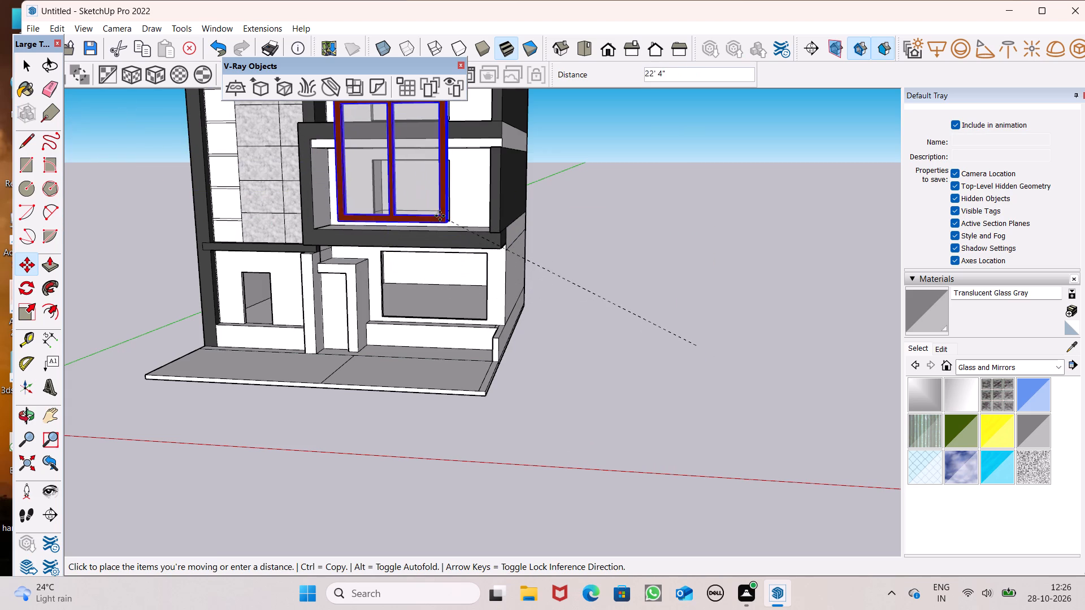
drag(440, 216, 442, 223)
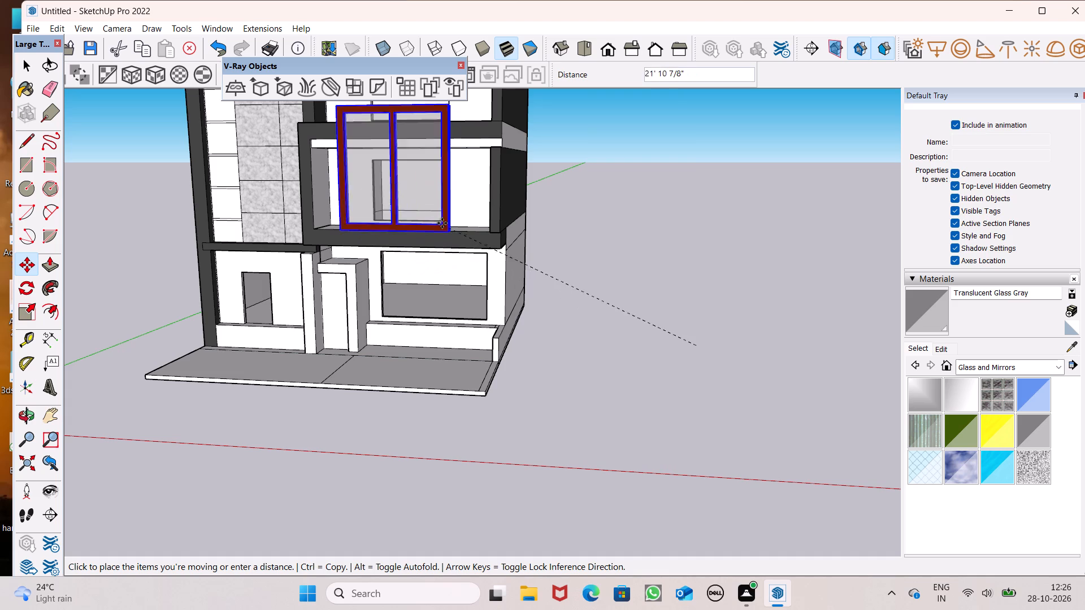
drag(442, 223, 444, 241)
scroll(483, 187, down, 6)
scroll(427, 182, up, 8)
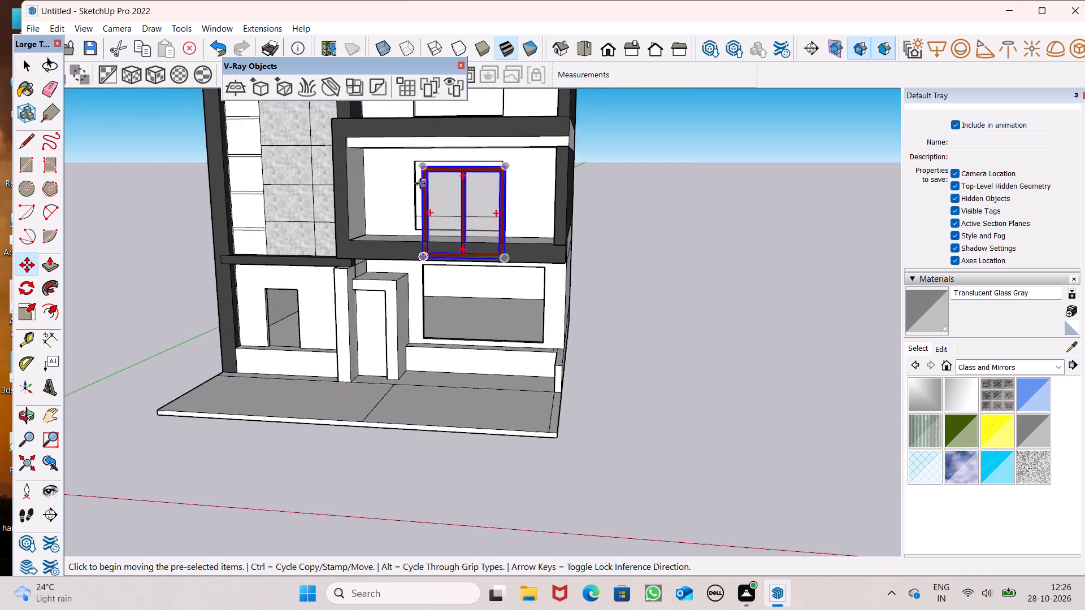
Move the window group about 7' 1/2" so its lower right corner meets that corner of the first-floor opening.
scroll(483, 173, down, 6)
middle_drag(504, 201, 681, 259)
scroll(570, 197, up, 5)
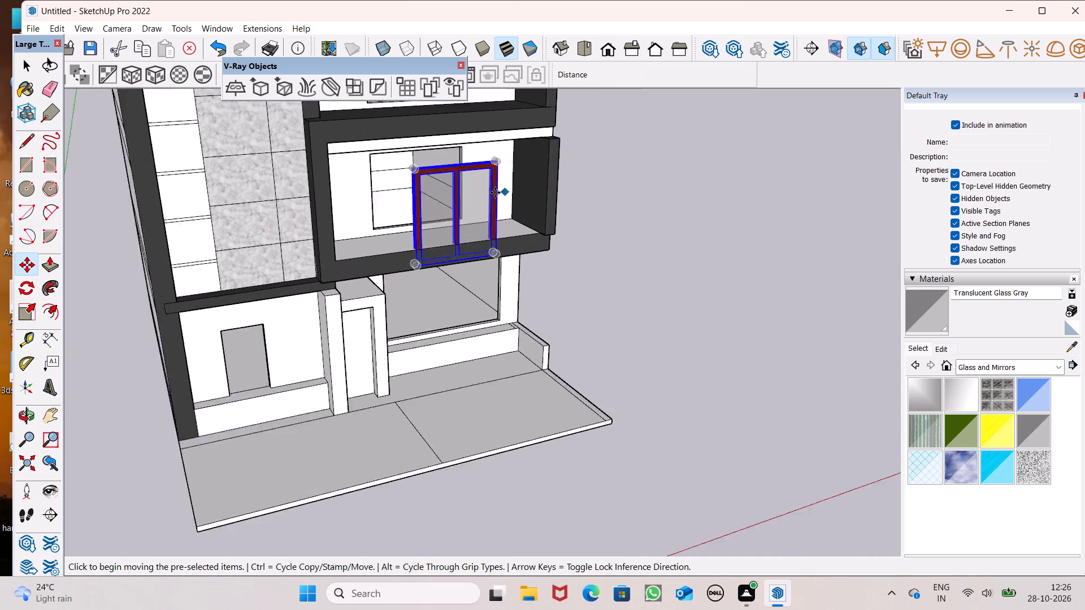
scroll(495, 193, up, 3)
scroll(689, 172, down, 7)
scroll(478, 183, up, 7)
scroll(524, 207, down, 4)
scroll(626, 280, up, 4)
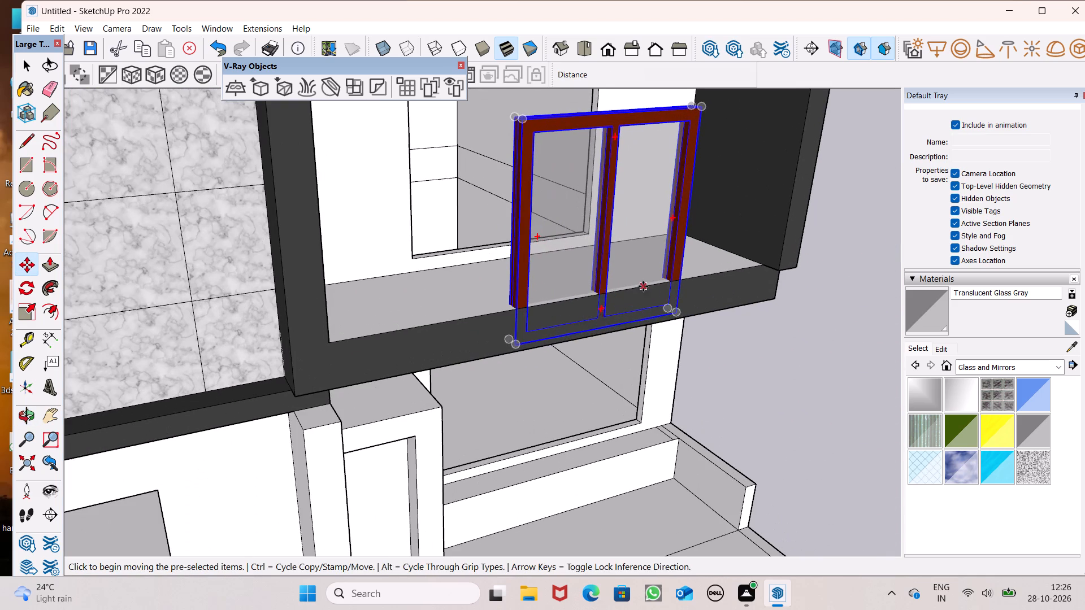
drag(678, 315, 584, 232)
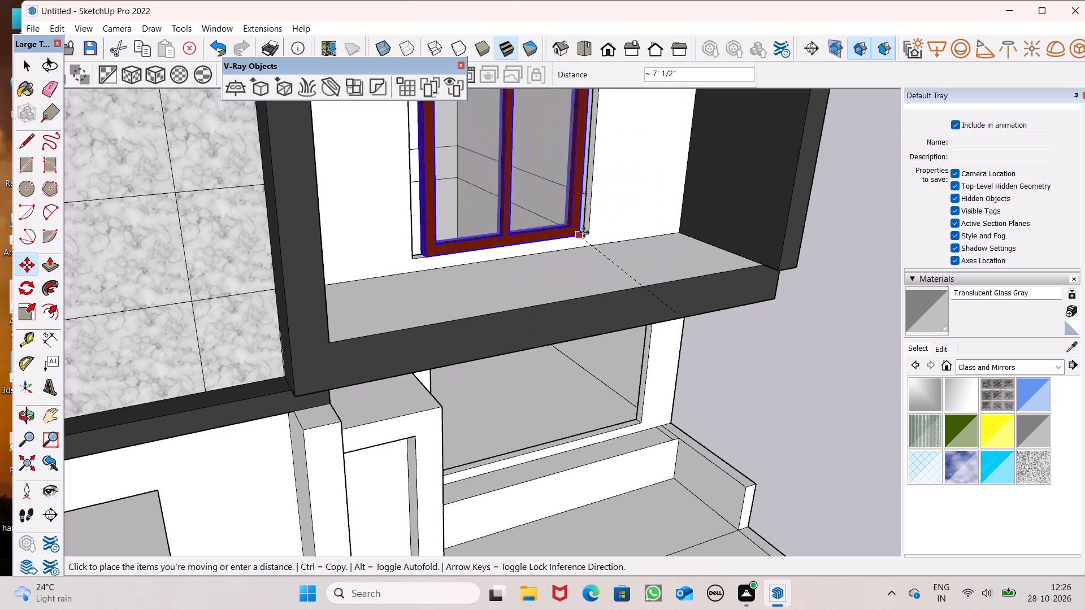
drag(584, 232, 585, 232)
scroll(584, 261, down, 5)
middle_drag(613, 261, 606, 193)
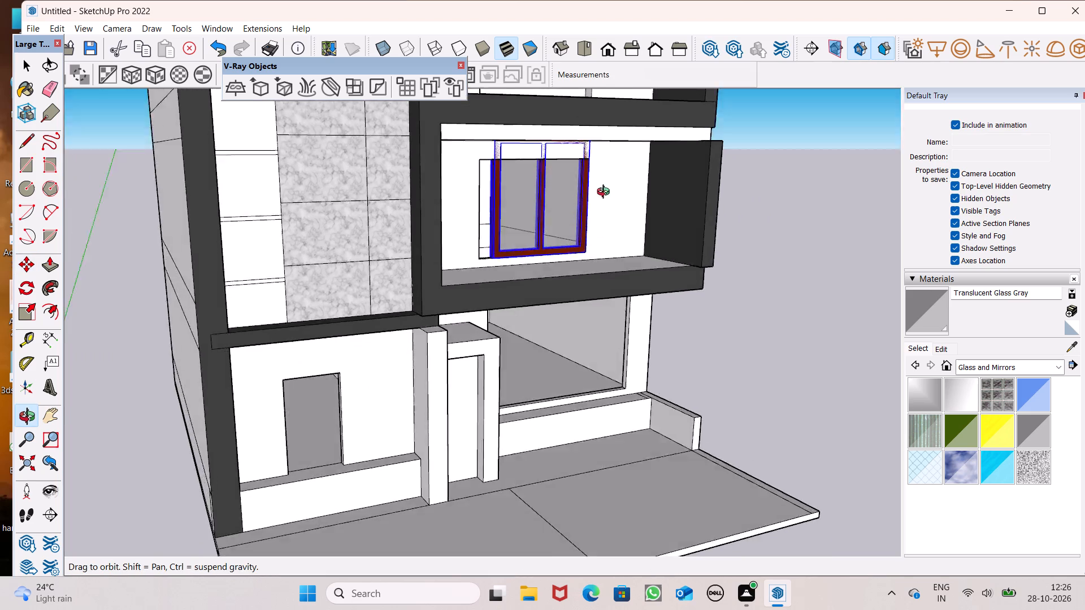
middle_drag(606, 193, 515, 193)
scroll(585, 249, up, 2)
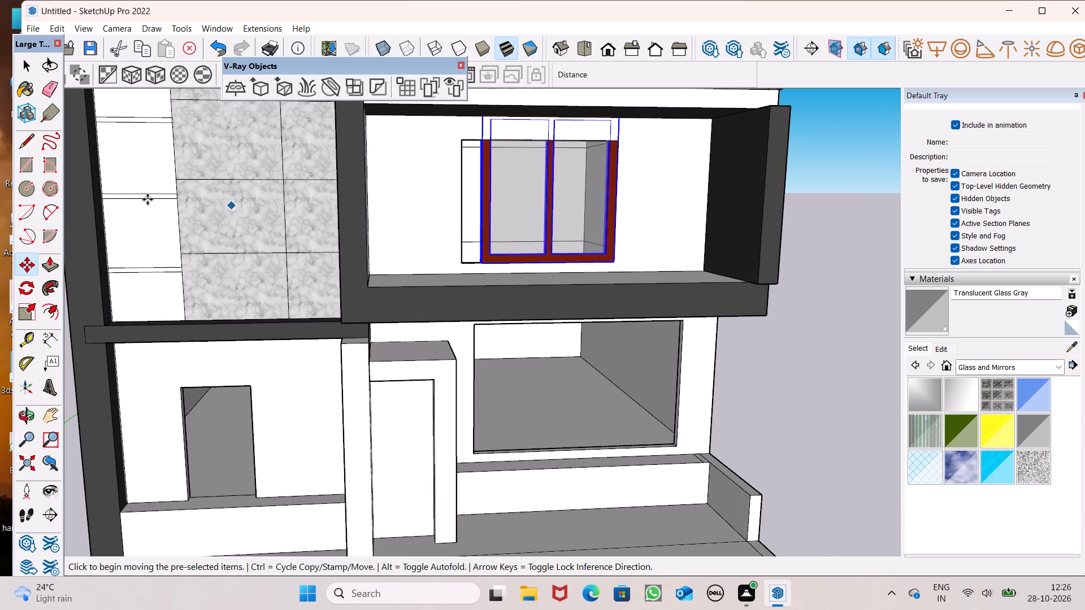
Undo the last move of the window group and scale the group down uniformly from its upper left corner.
click(28, 316)
scroll(422, 254, down, 2)
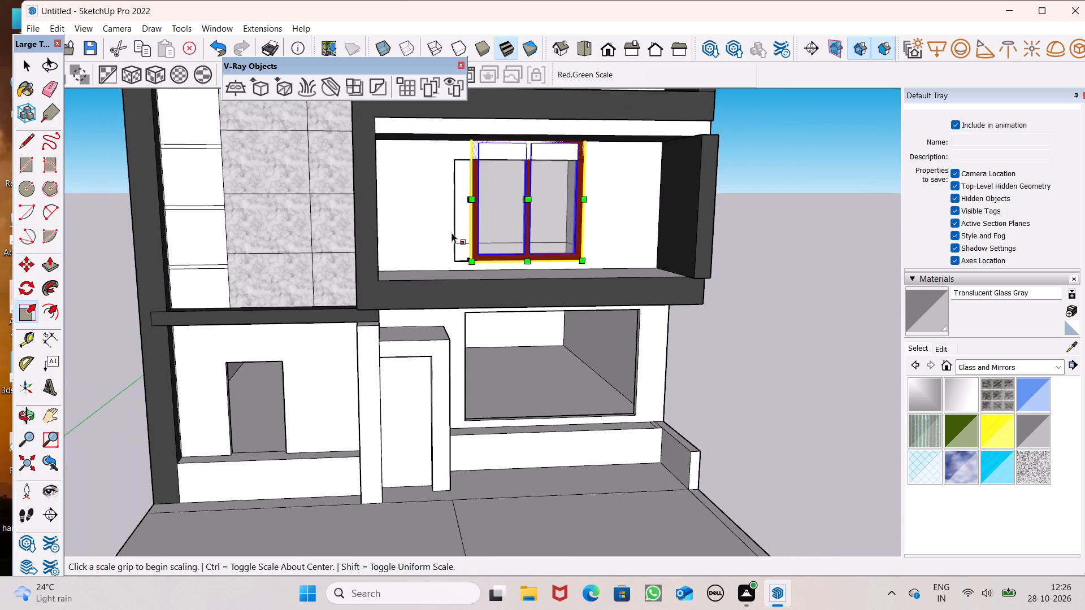
middle_drag(458, 229, 449, 163)
key(ctrl+z)
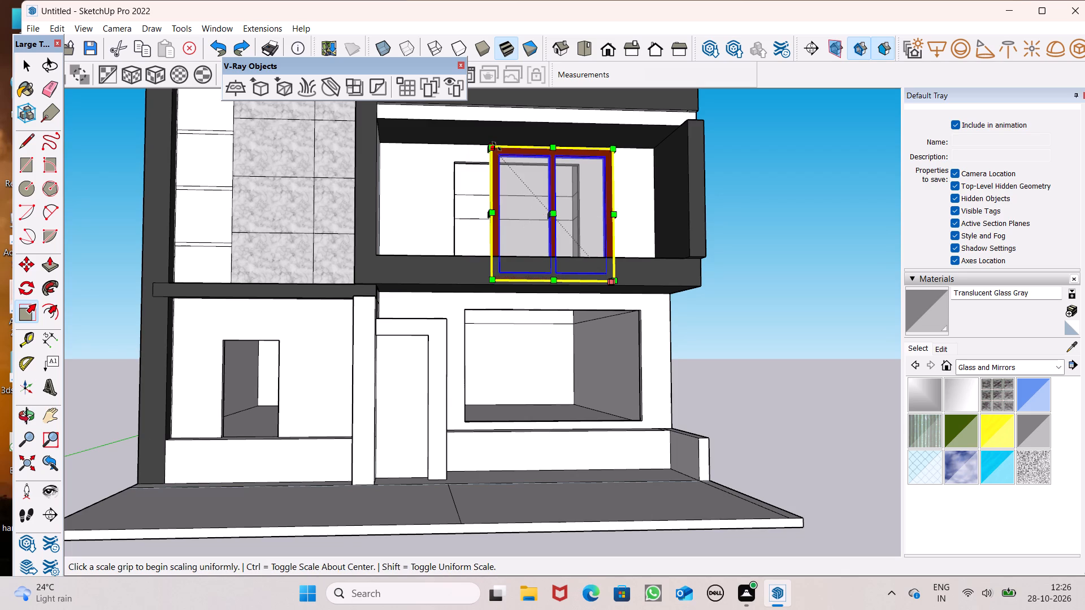
drag(497, 146, 519, 194)
key(space)
click(804, 250)
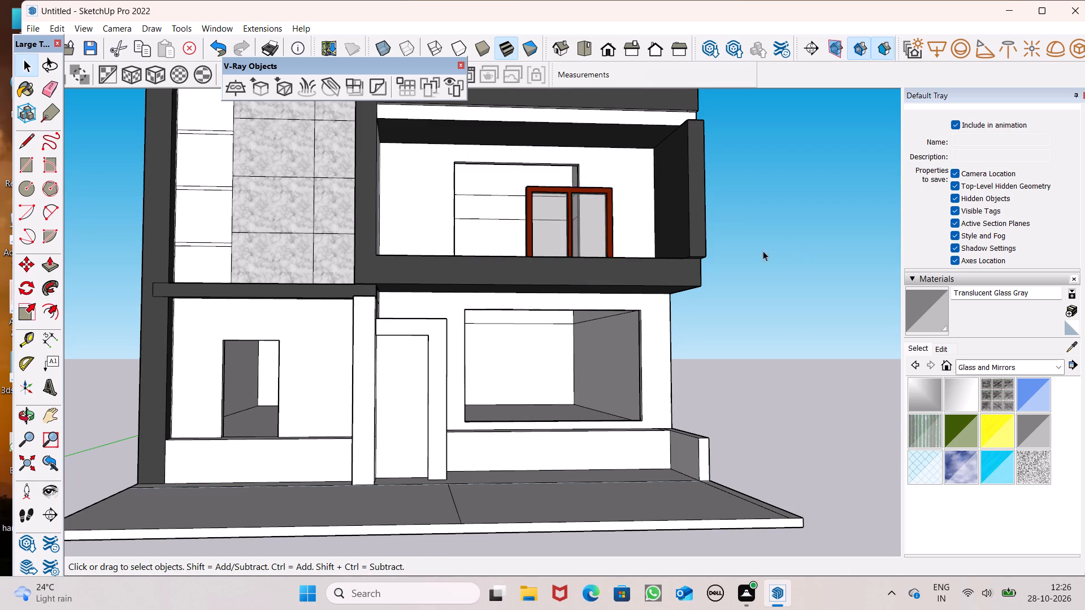
Move the scaled window group about 6' 1/2" up and across, in front of the first-floor window opening.
scroll(718, 265, down, 3)
middle_drag(697, 274, 682, 354)
key(m)
key(Return)
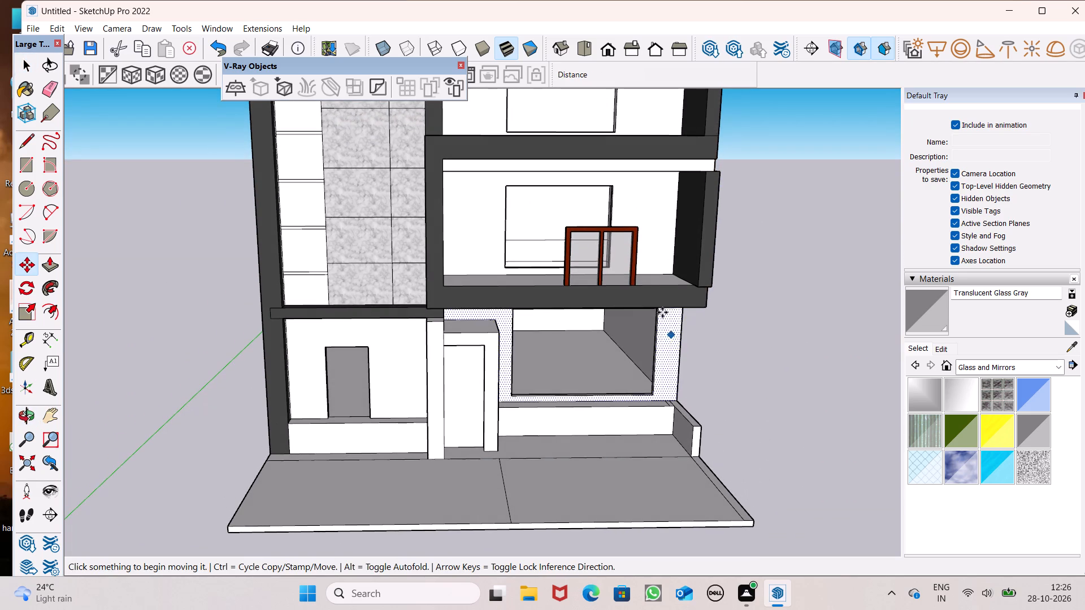
drag(635, 271, 593, 215)
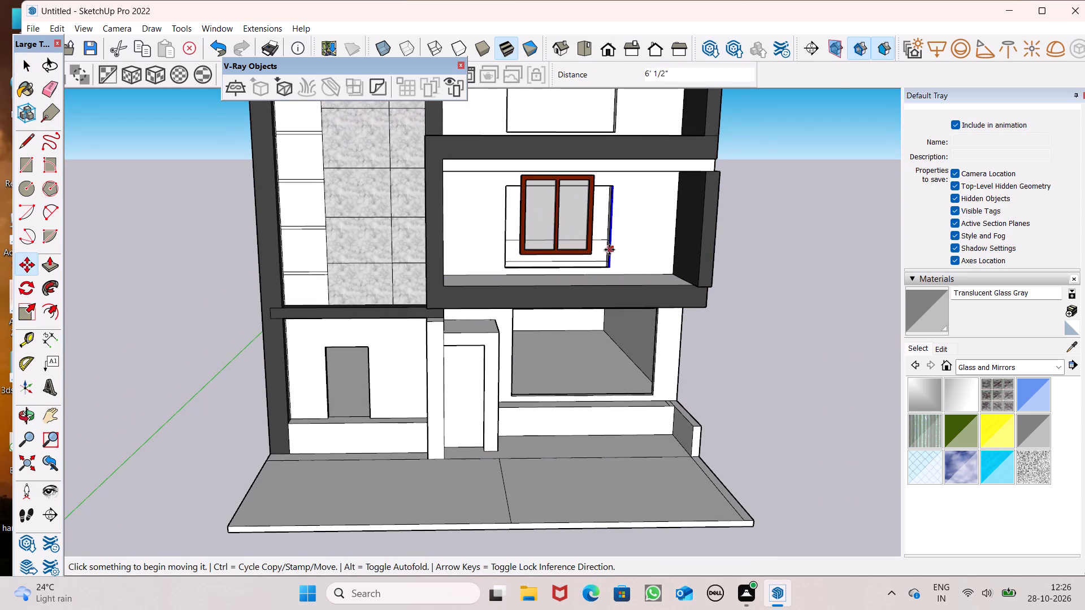
Move the window group about 7' 4 5/8" back to the wall, with its lower right corner at the opening's lower right corner.
scroll(609, 251, up, 6)
middle_drag(635, 299, 596, 337)
scroll(596, 336, up, 1)
scroll(511, 323, up, 4)
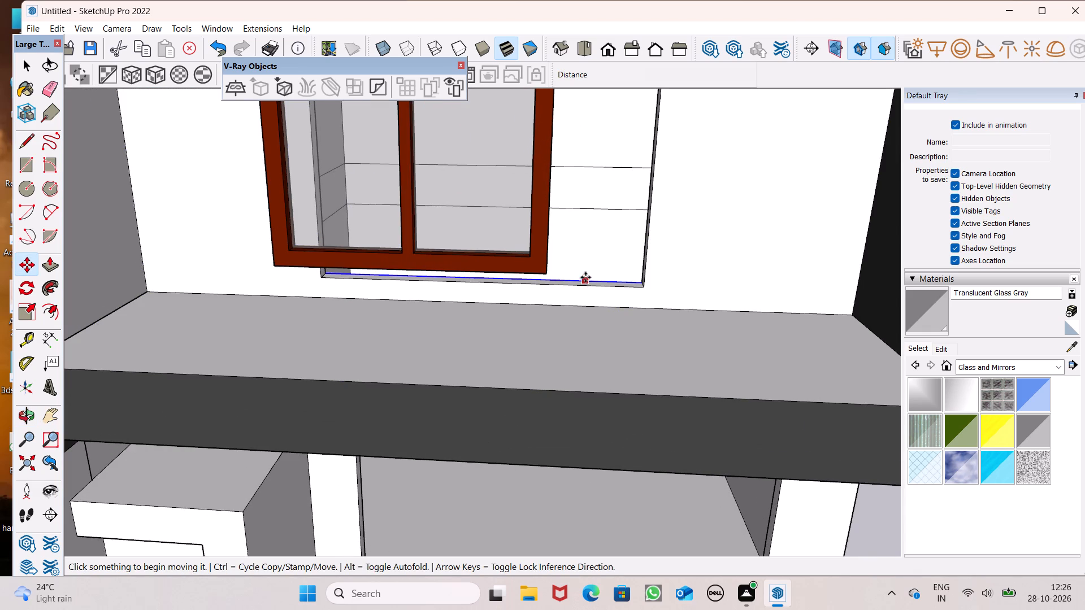
scroll(731, 313, down, 3)
middle_drag(702, 324, 570, 398)
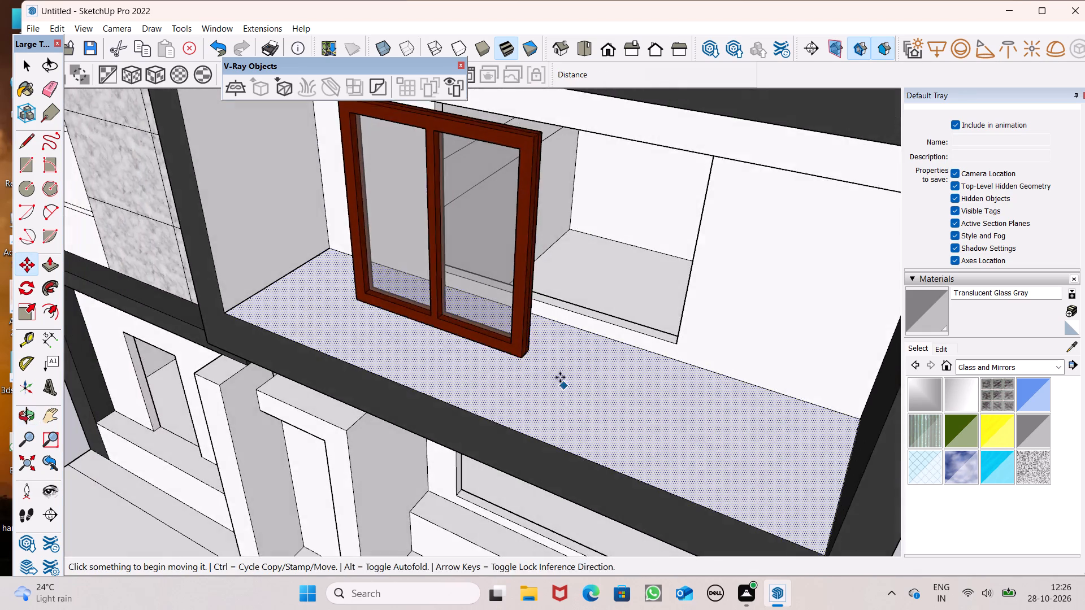
scroll(524, 340, up, 4)
drag(519, 369, 739, 348)
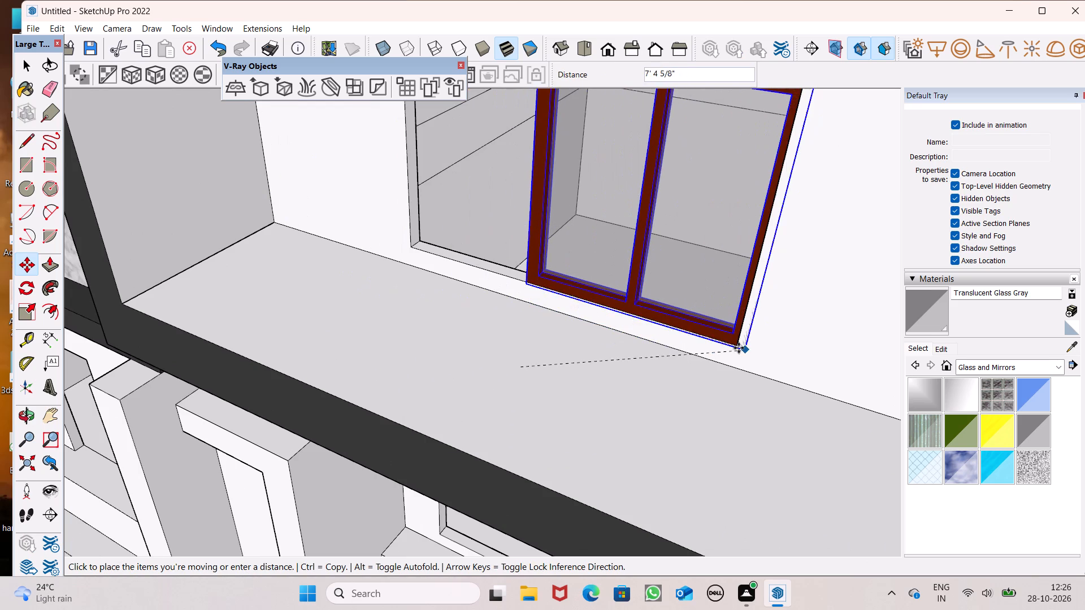
drag(739, 348, 735, 347)
Examine how the brown window sits within the first-floor opening, checking its sides, top and depth.
scroll(759, 316, down, 7)
middle_drag(746, 334, 848, 240)
scroll(848, 241, up, 1)
scroll(783, 271, down, 4)
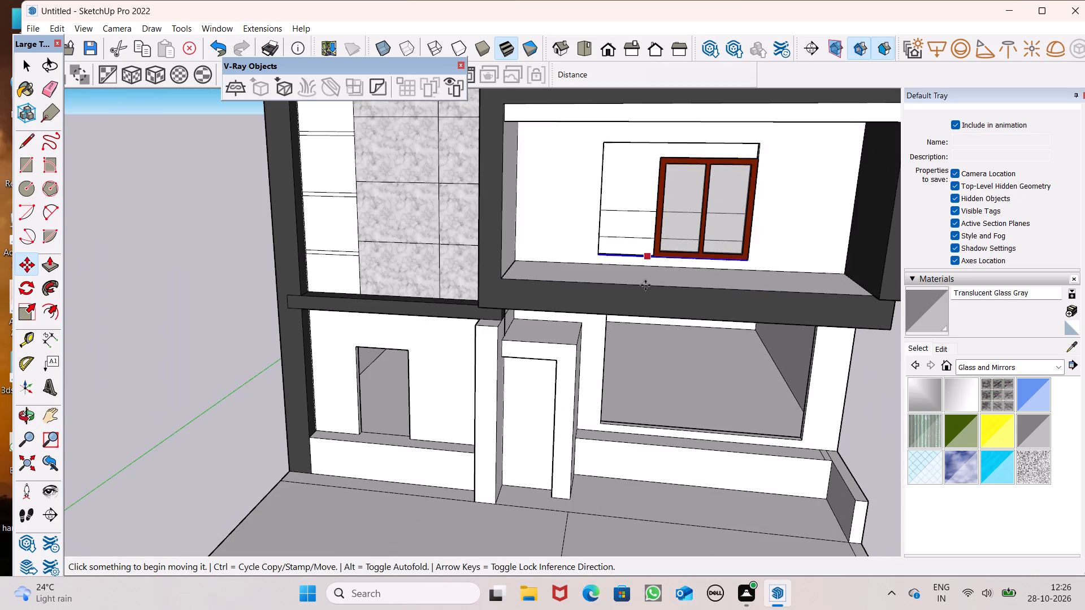
scroll(645, 291, down, 3)
middle_drag(643, 310, 762, 230)
scroll(688, 198, up, 8)
middle_drag(671, 225, 805, 272)
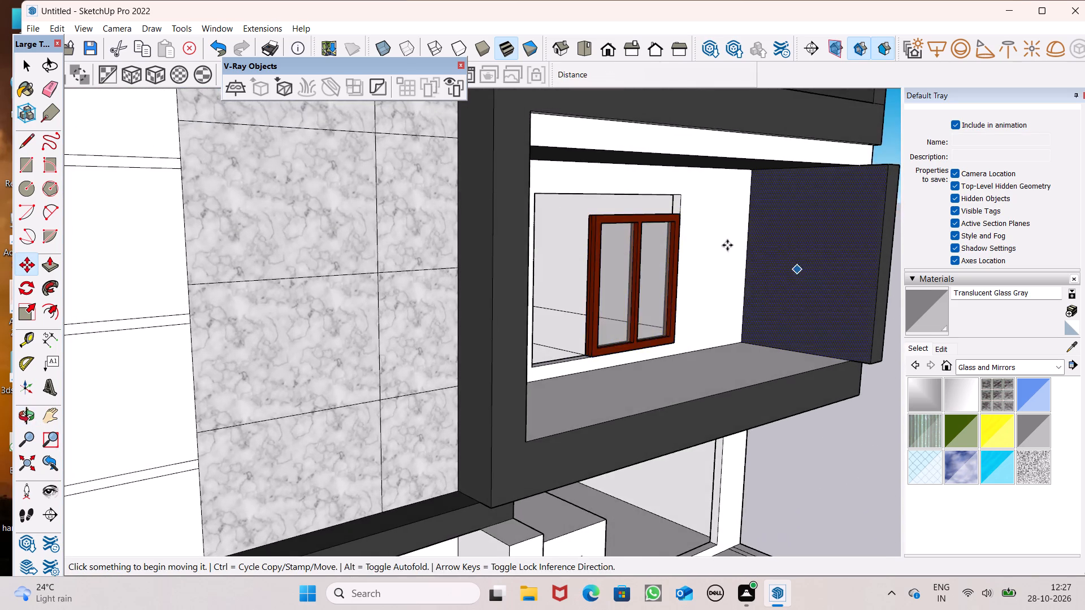
scroll(605, 199, up, 5)
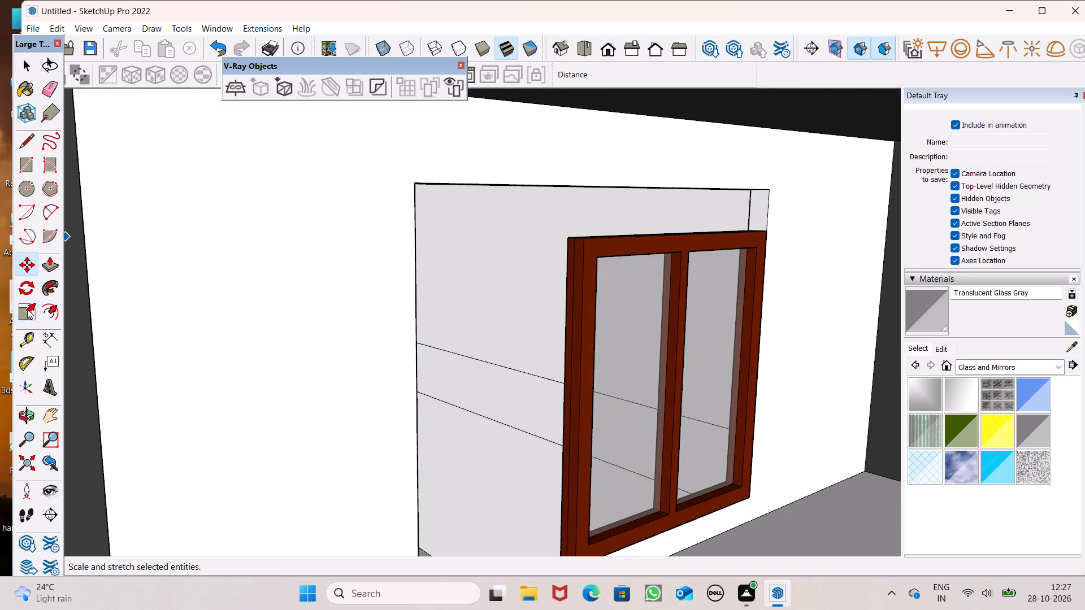
Scale the brown window group upward by about 1.15 so its top meets the top of the first-floor opening.
click(27, 308)
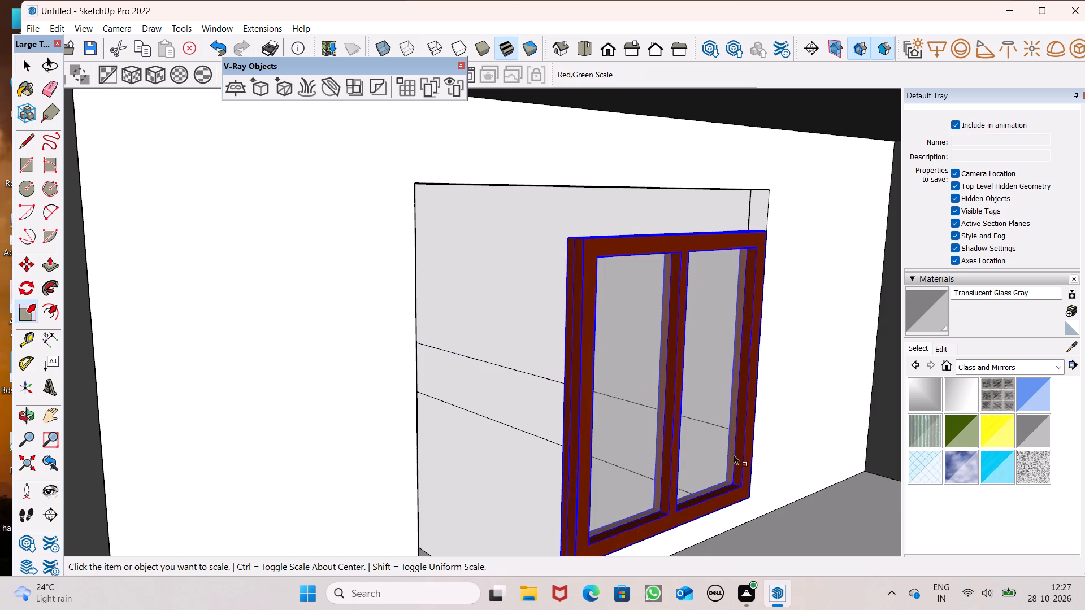
click(668, 419)
scroll(648, 387, down, 3)
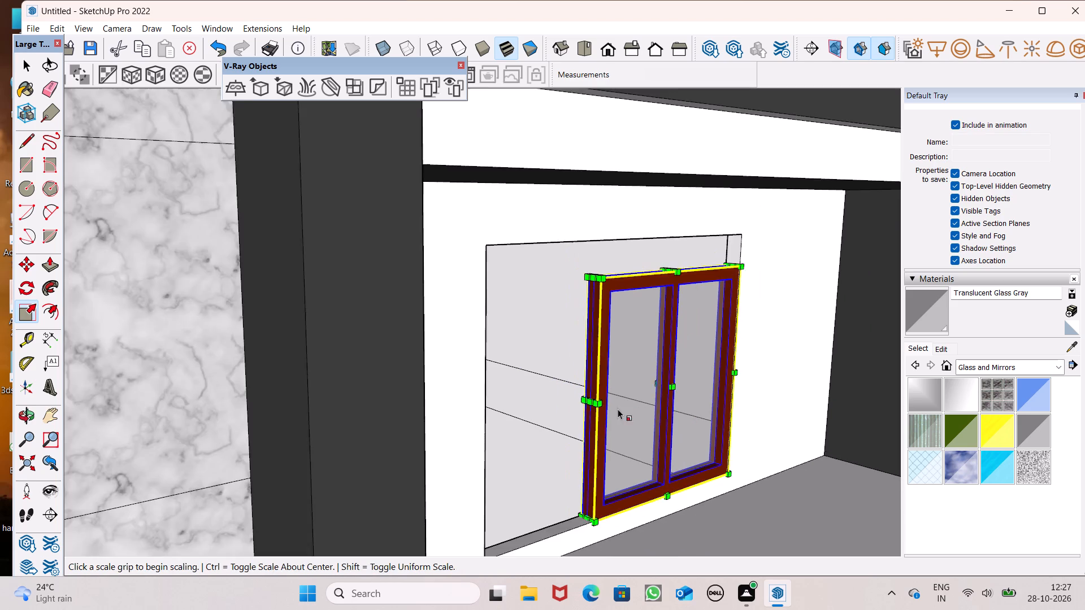
scroll(617, 406, up, 1)
middle_drag(617, 406, 635, 398)
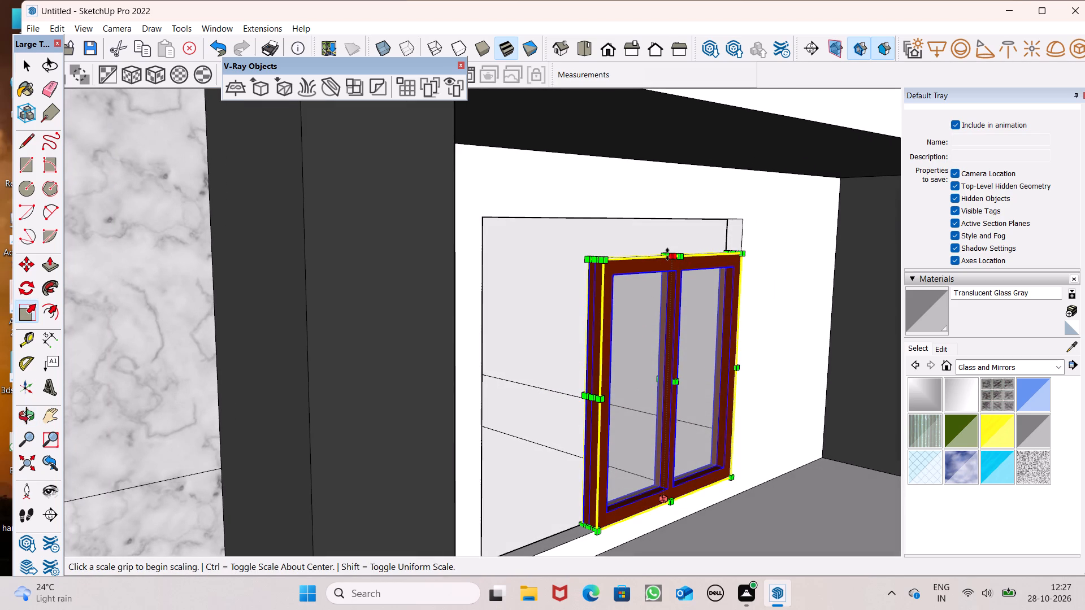
middle_click(670, 283)
middle_click(670, 287)
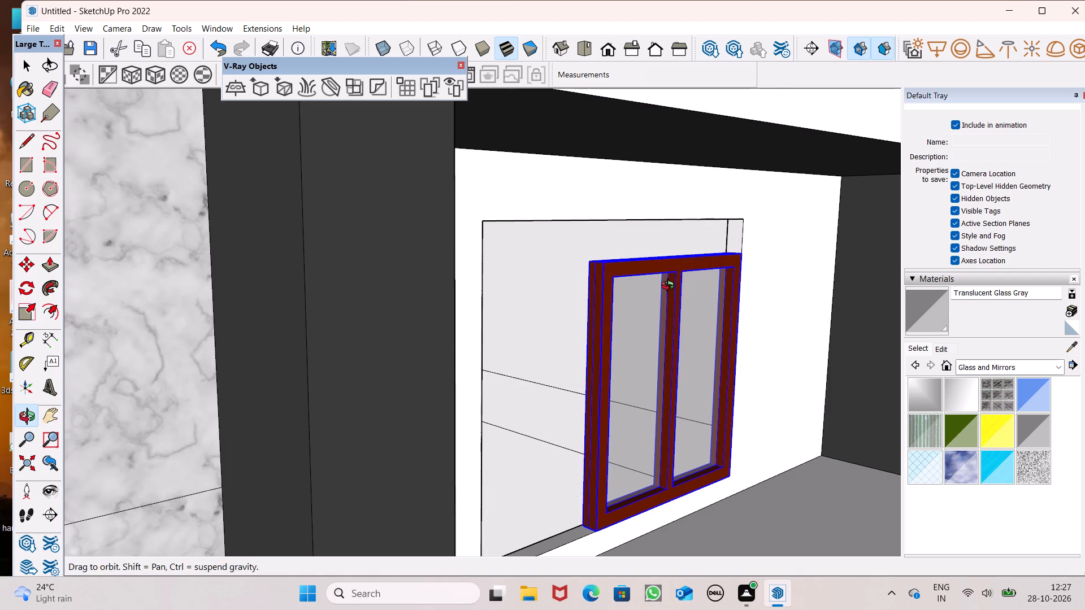
drag(672, 254, 672, 228)
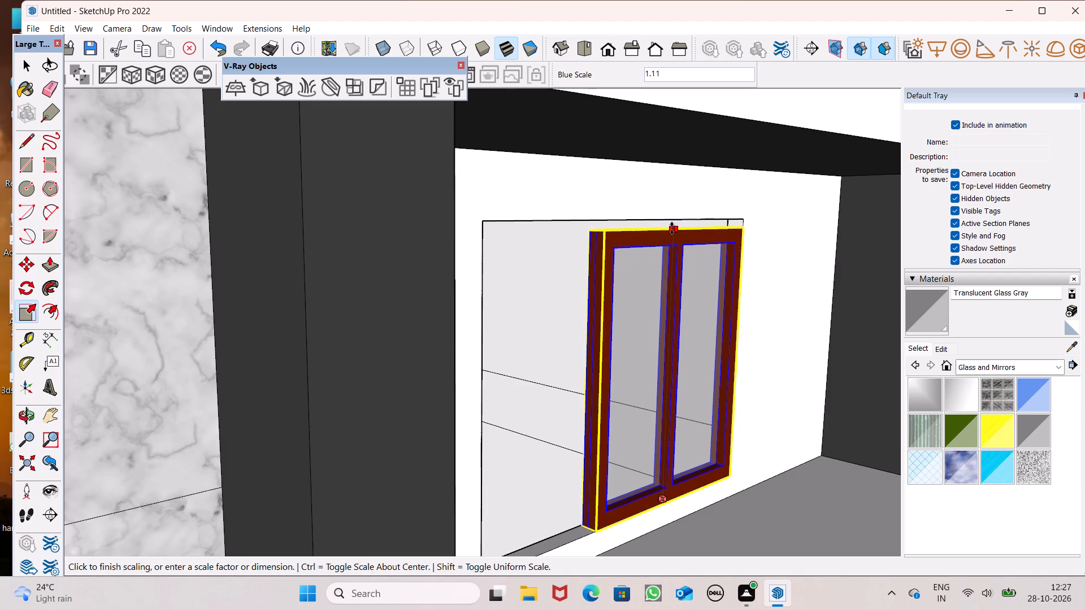
drag(672, 228, 670, 218)
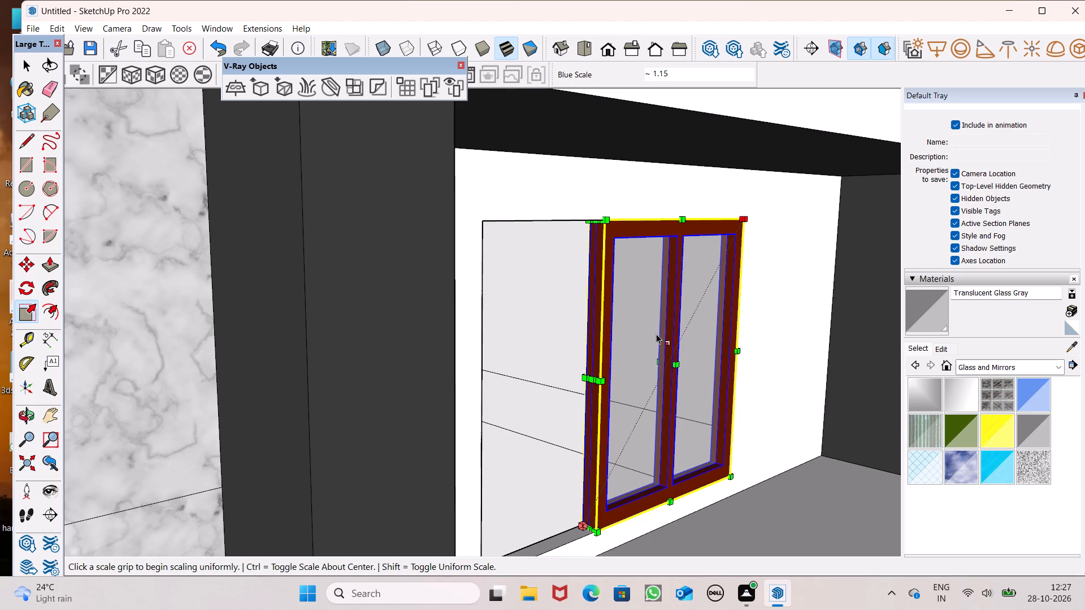
Scale the window group horizontally by about 1.62 so it reaches the left edge of the first-floor opening.
drag(589, 382, 479, 428)
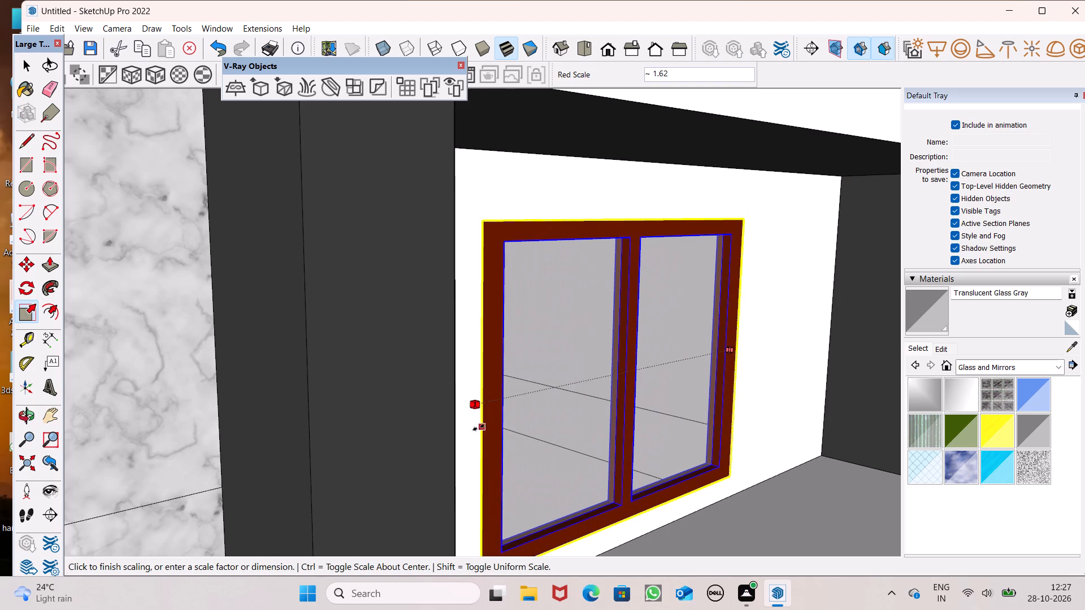
drag(479, 428, 484, 423)
scroll(549, 324, down, 2)
key(space)
scroll(524, 281, down, 11)
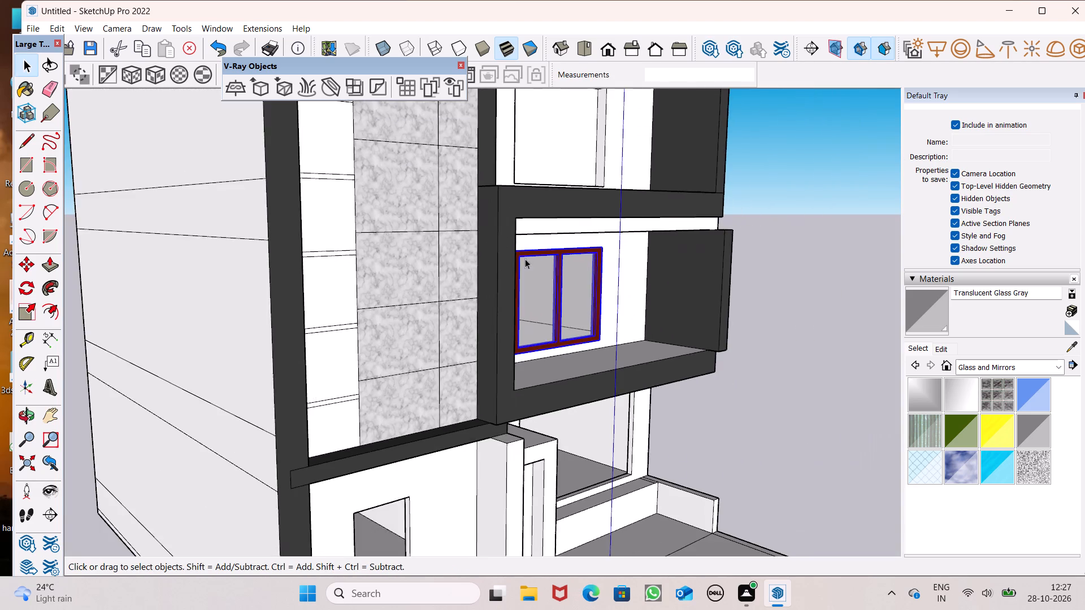
middle_drag(638, 328, 498, 342)
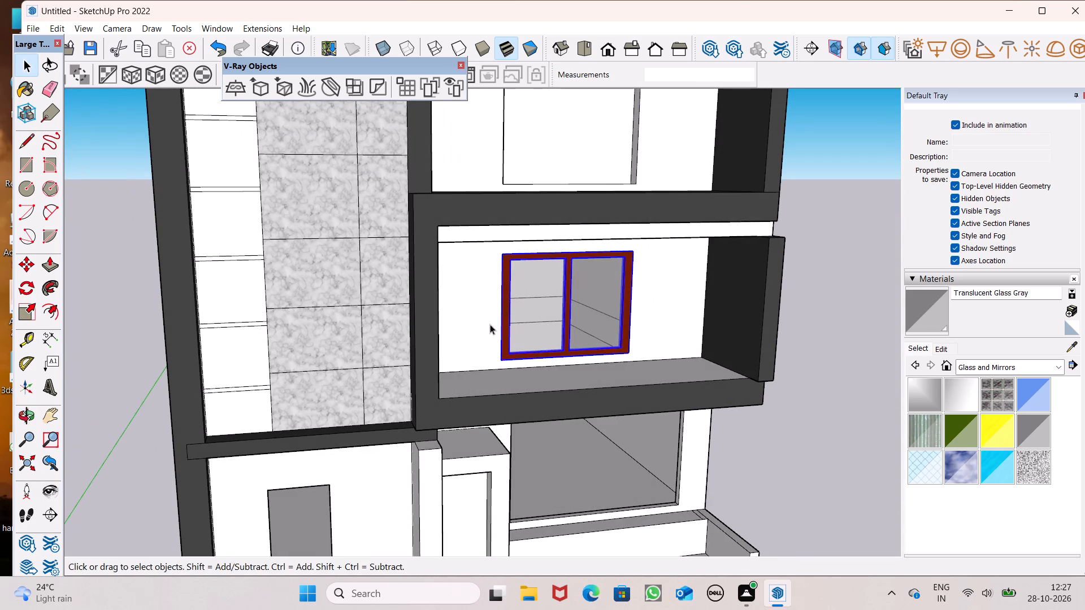
key(space)
scroll(567, 268, down, 4)
click(765, 299)
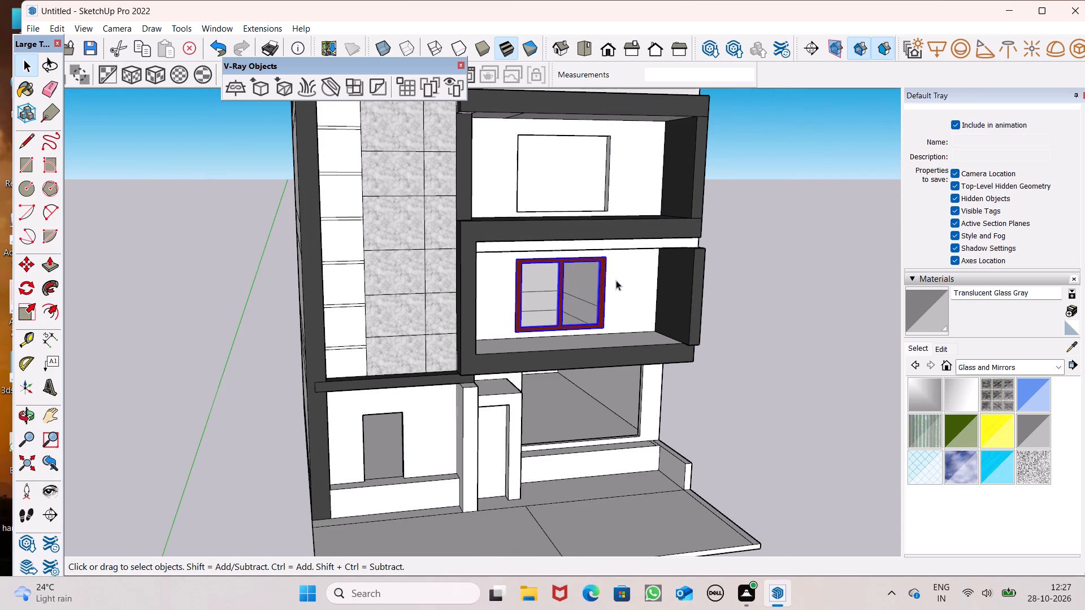
Copy the fitted window group straight up from its lower right corner into the second-floor window opening.
scroll(612, 276, down, 2)
scroll(631, 301, up, 1)
middle_drag(631, 301, 548, 339)
click(554, 304)
key(m)
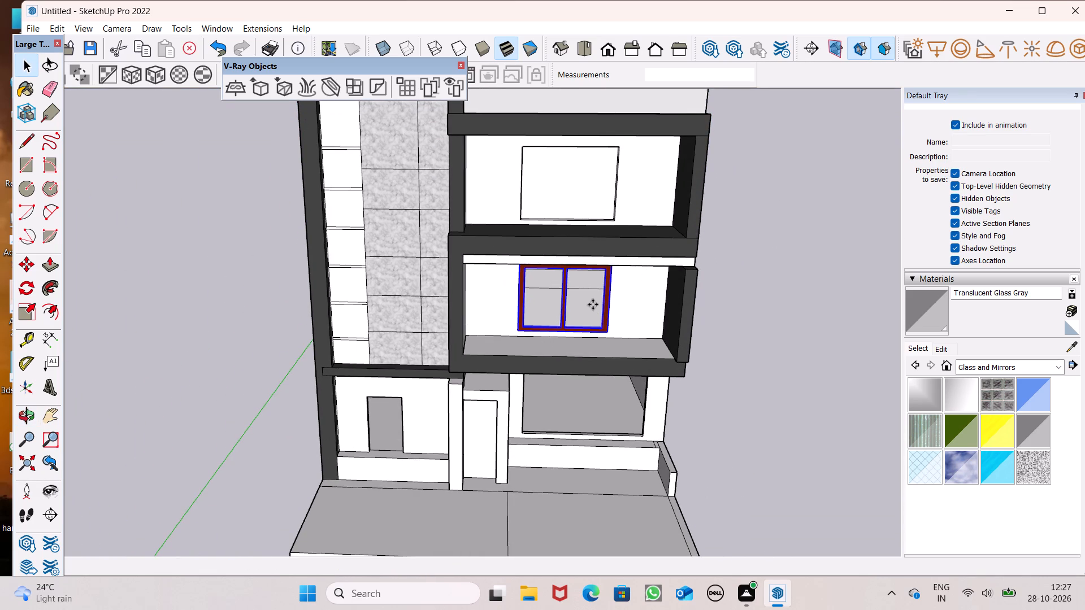
key(Return)
scroll(577, 378, down, 3)
scroll(581, 264, up, 8)
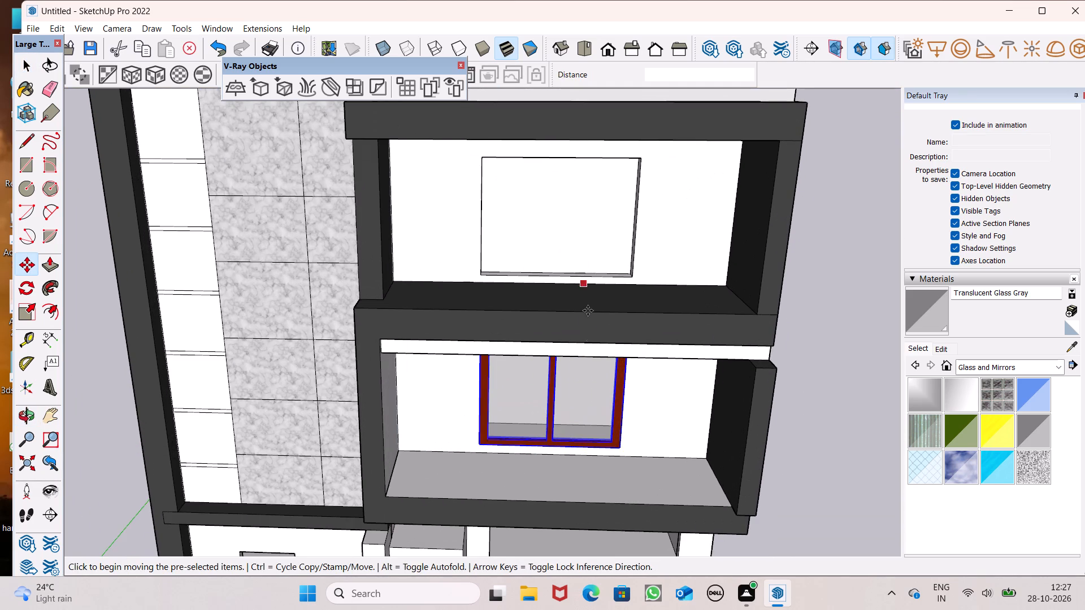
drag(620, 449, 622, 320)
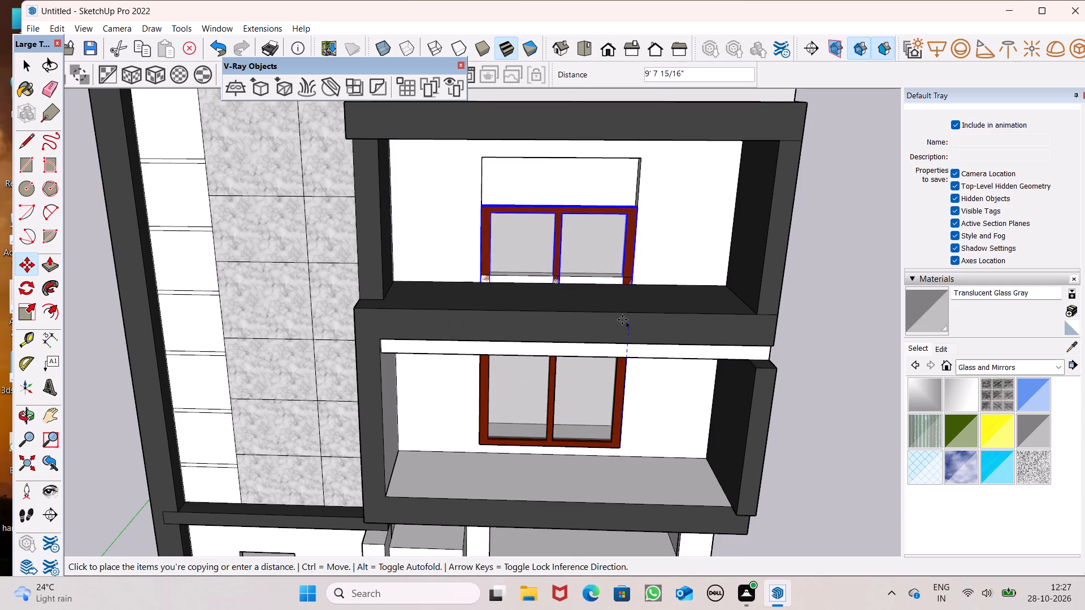
drag(622, 320, 632, 275)
scroll(583, 310, down, 6)
key(space)
key(space)
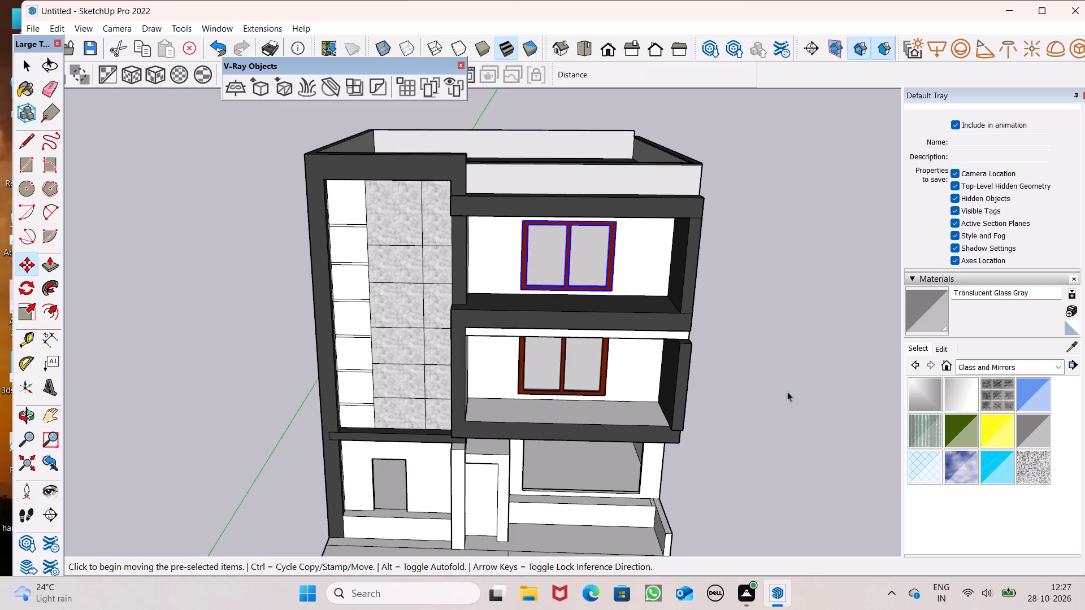
click(787, 391)
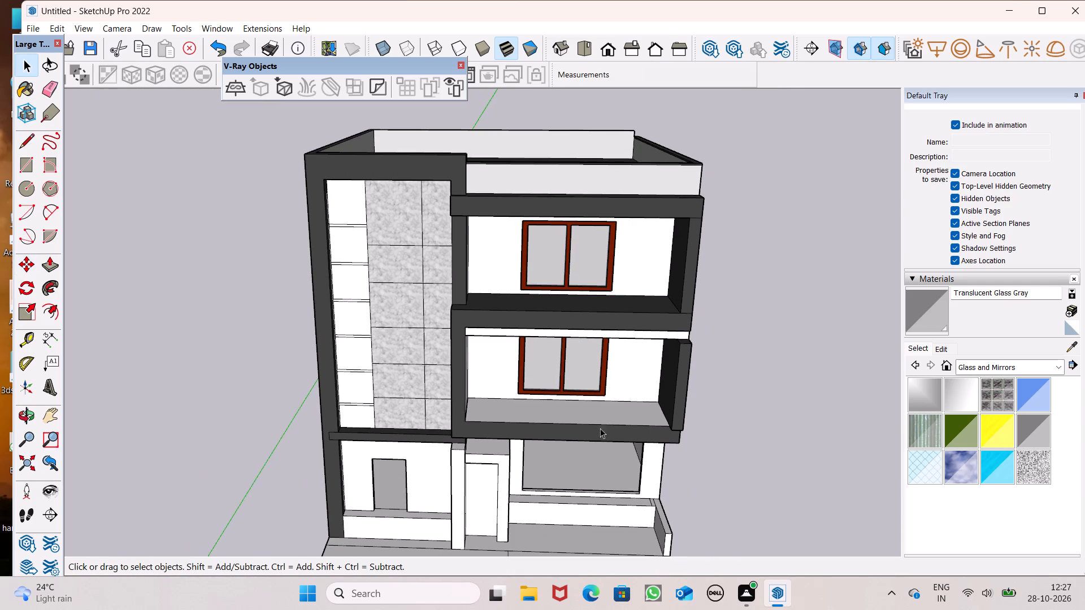
Paint the upper three narrow horizontal bands in the white column beside the marble cladding with dark grey Color M07.
scroll(515, 242, down, 3)
middle_drag(565, 274, 586, 224)
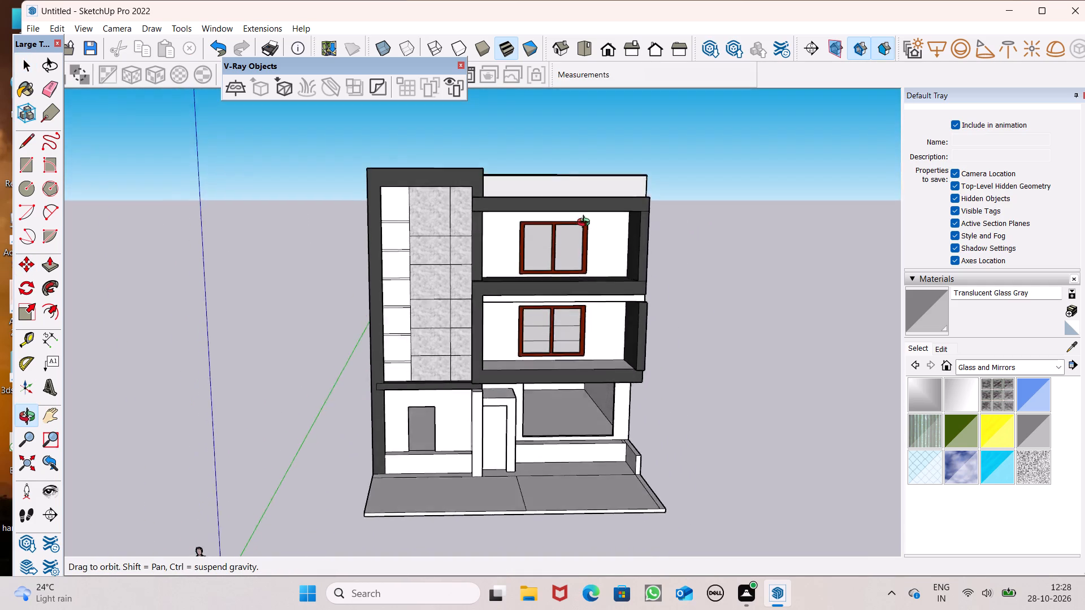
middle_drag(586, 224, 569, 207)
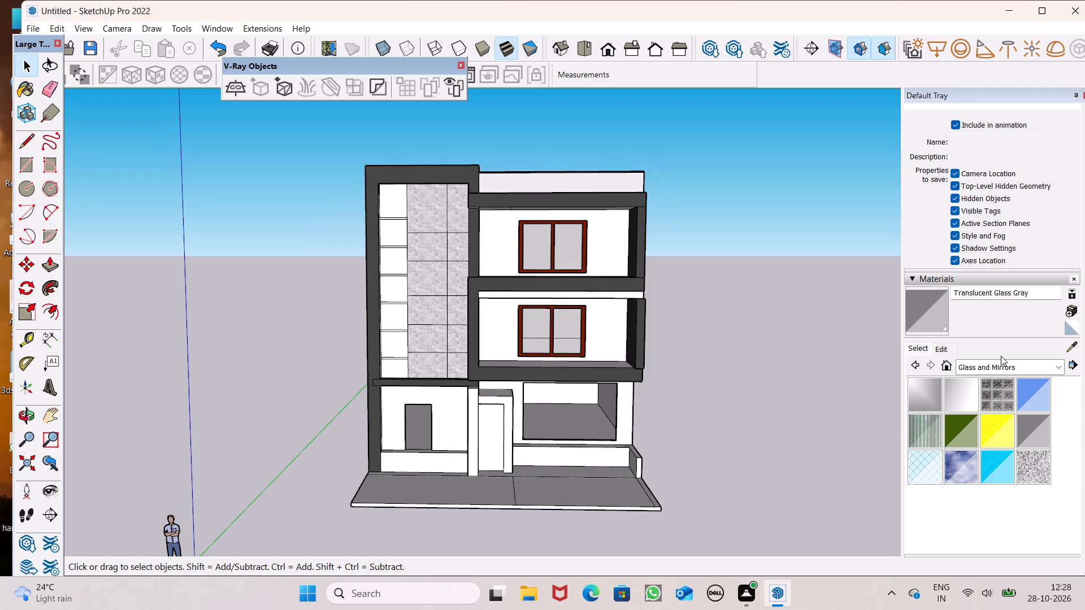
click(997, 367)
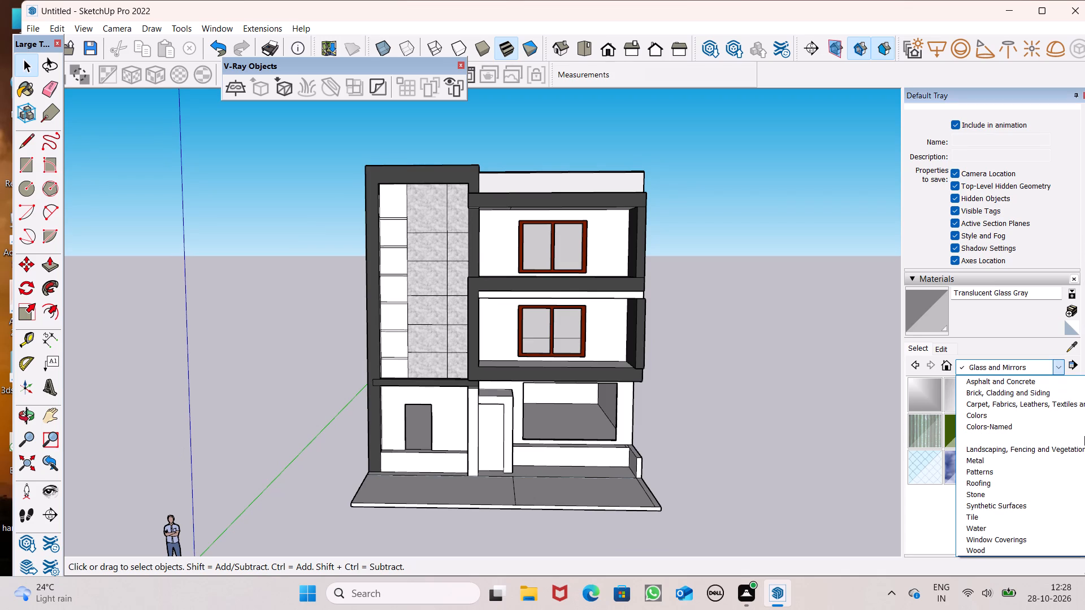
click(1070, 415)
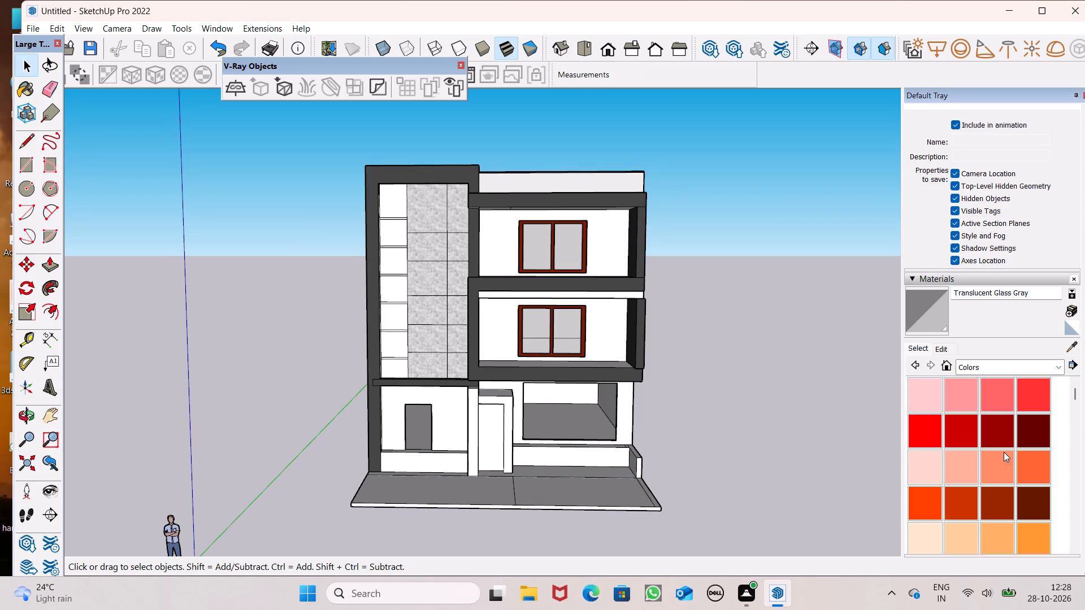
scroll(998, 452, down, 14)
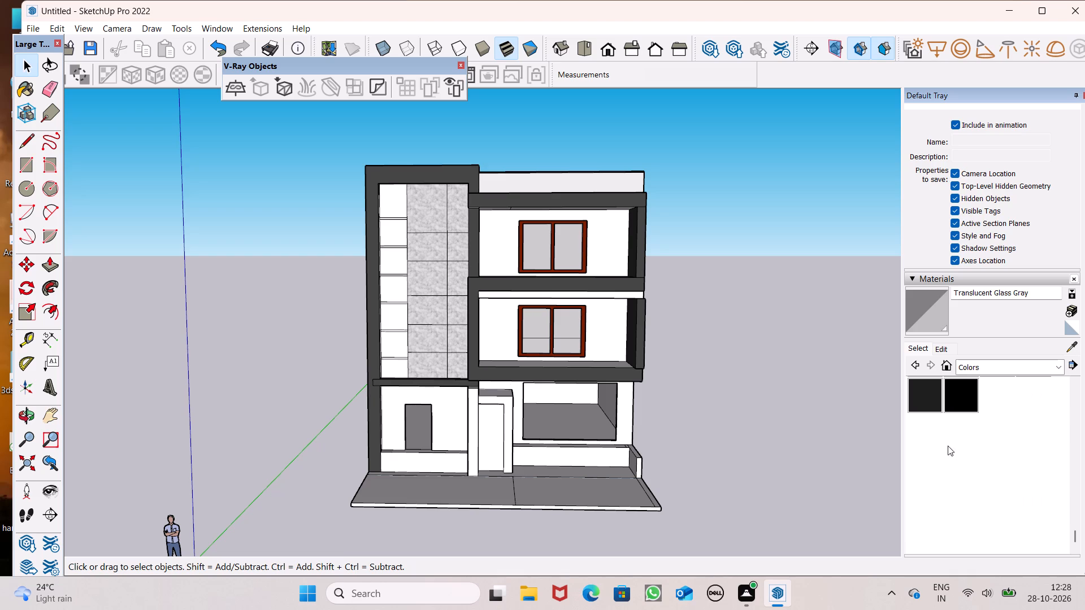
scroll(908, 482, up, 1)
click(1039, 422)
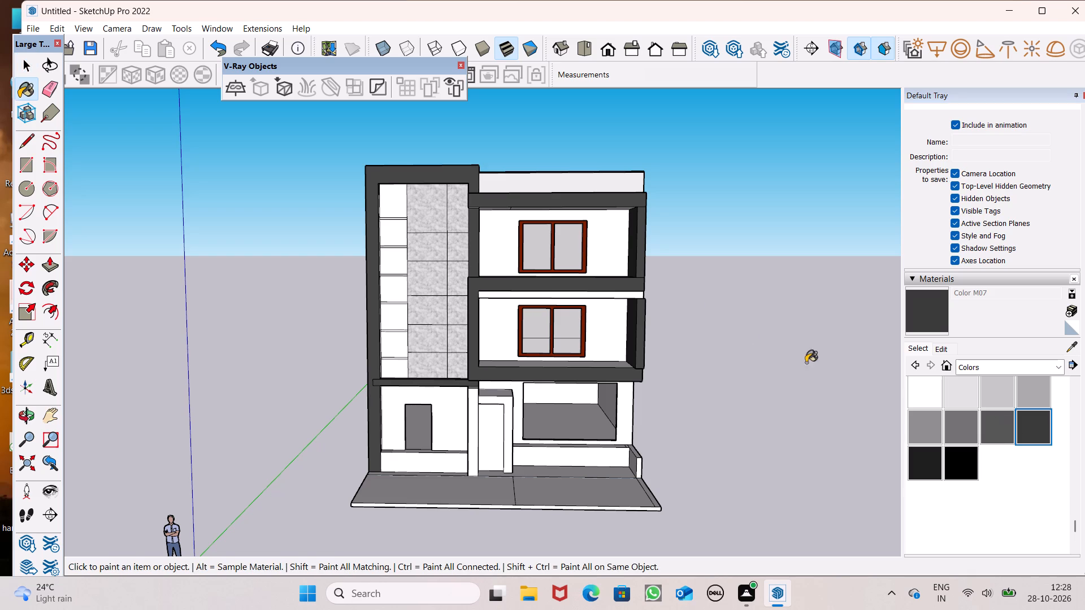
scroll(334, 136, up, 5)
scroll(436, 274, up, 6)
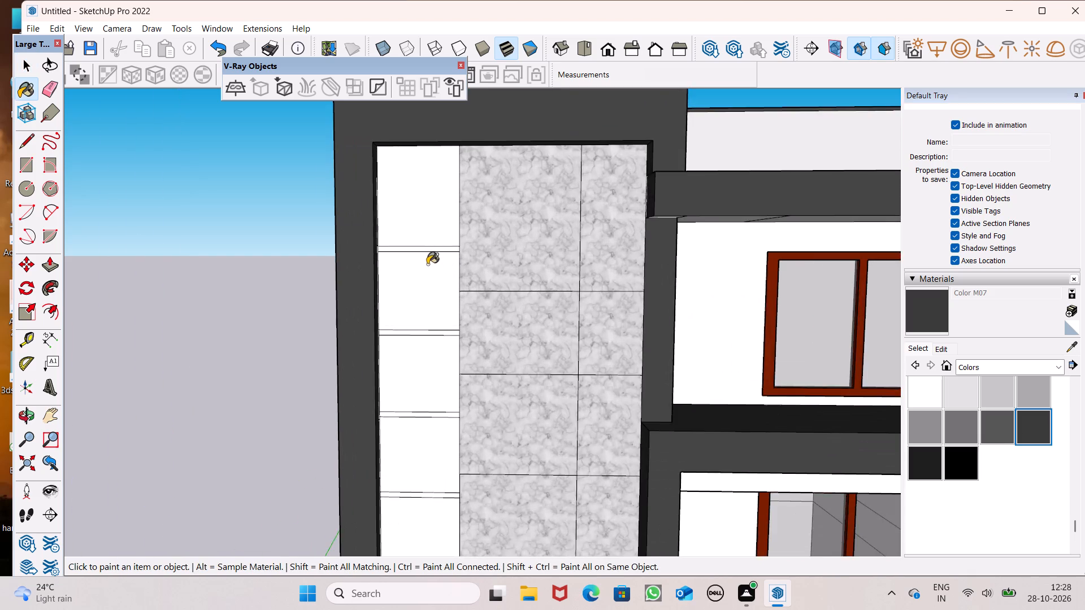
scroll(427, 264, up, 6)
click(436, 240)
scroll(463, 186, down, 5)
scroll(395, 344, up, 6)
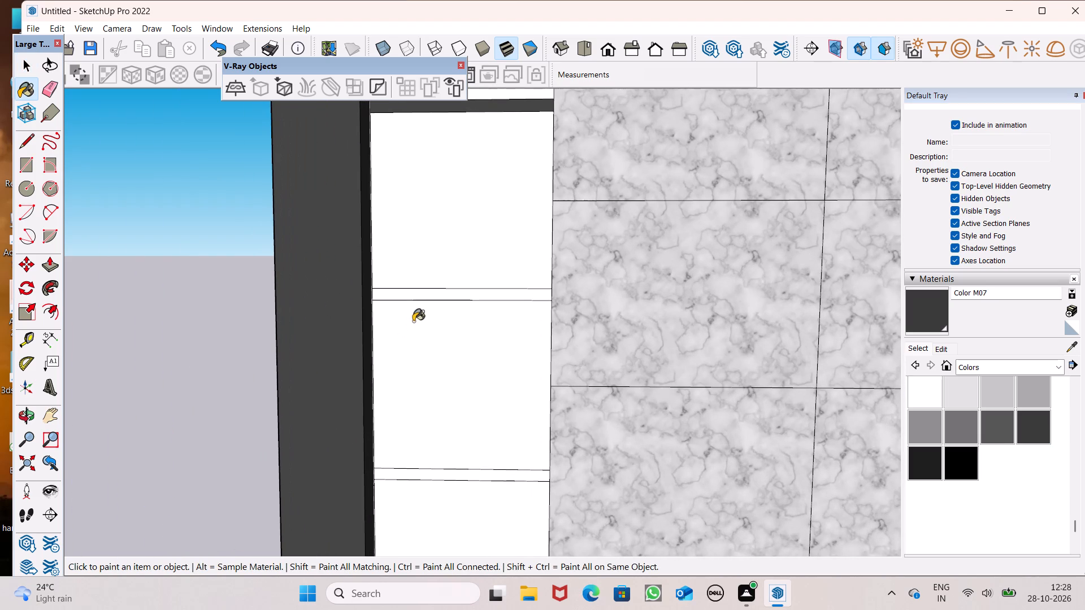
click(412, 297)
scroll(489, 238, down, 7)
scroll(442, 351, up, 7)
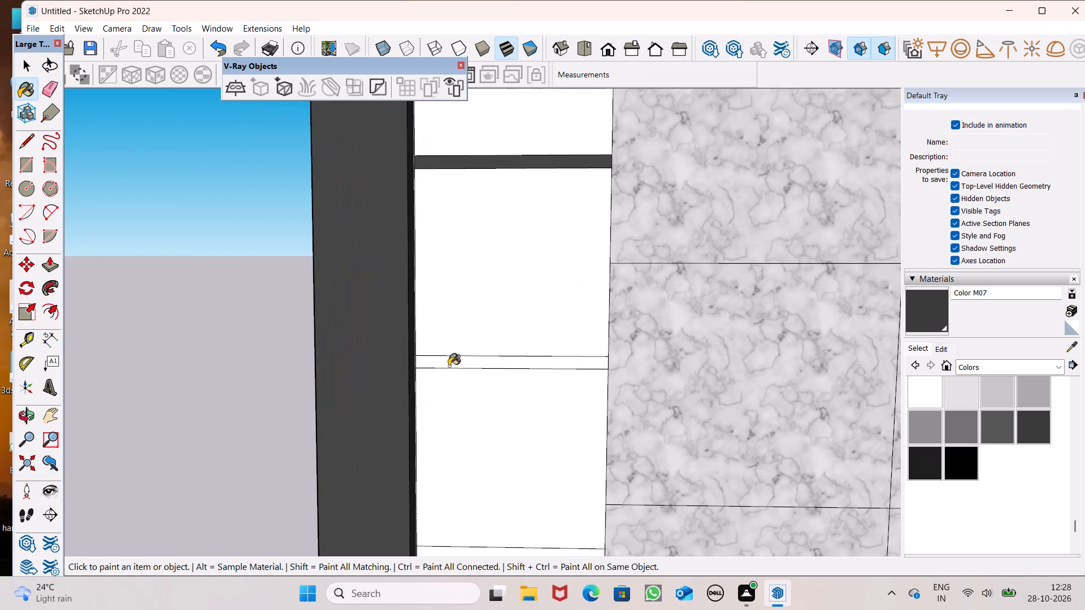
click(449, 365)
Paint the lower three horizontal bands of the white column beside the marble cladding with Color M07.
scroll(553, 265, down, 6)
scroll(536, 206, down, 7)
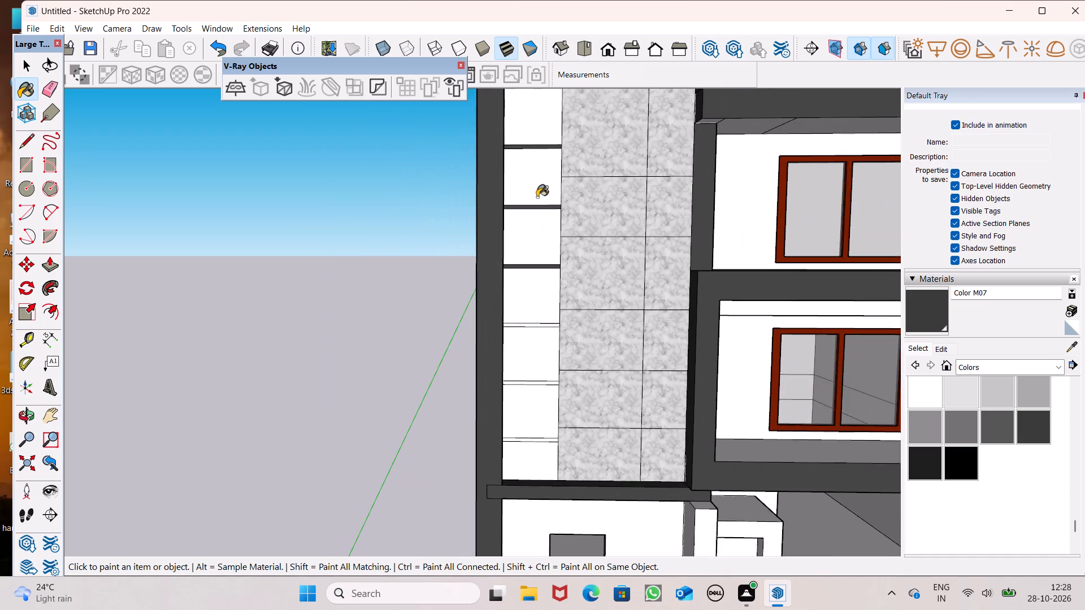
scroll(537, 186, down, 5)
scroll(466, 286, up, 4)
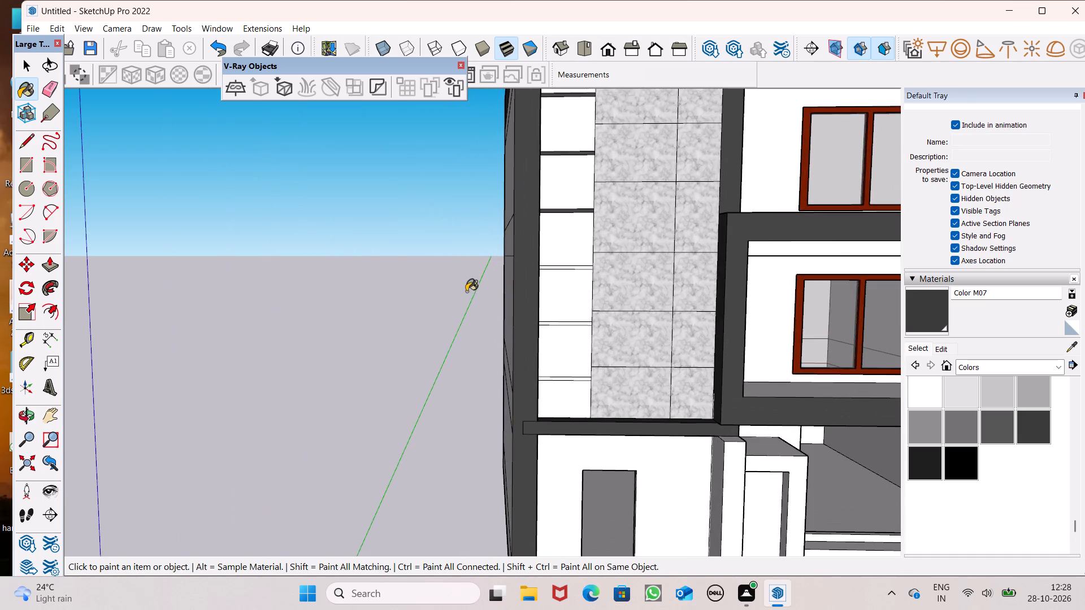
scroll(558, 361, up, 5)
scroll(545, 250, up, 7)
scroll(530, 188, up, 5)
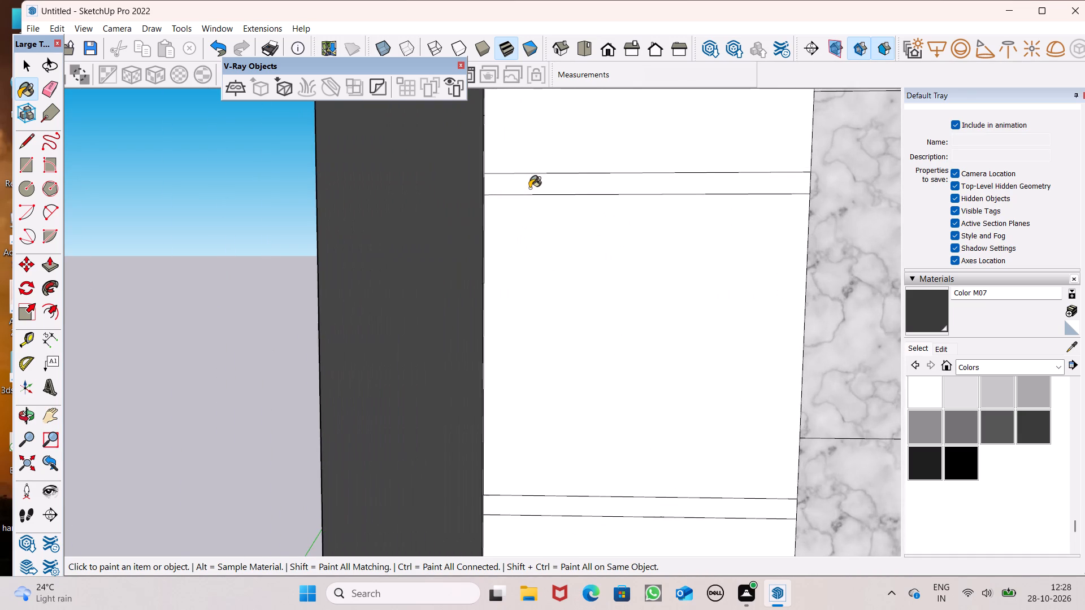
click(530, 188)
scroll(528, 176, down, 6)
scroll(534, 395, up, 3)
click(507, 359)
scroll(563, 166, down, 4)
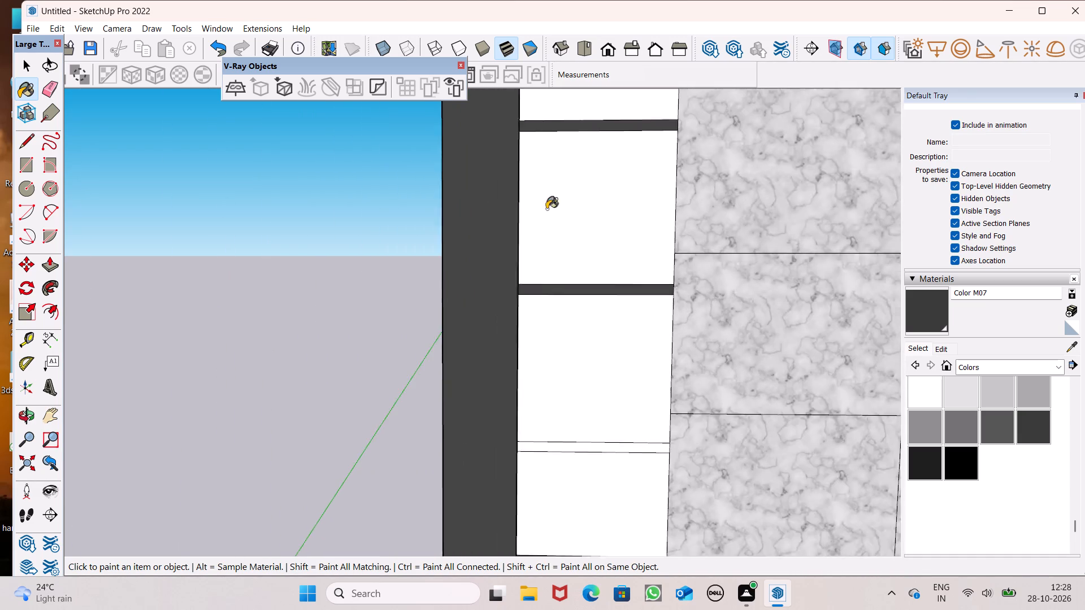
scroll(546, 209, down, 3)
scroll(505, 413, up, 5)
click(537, 404)
Examine the whole facade from several angles, checking the painted bands and both brown windows.
scroll(539, 297, down, 11)
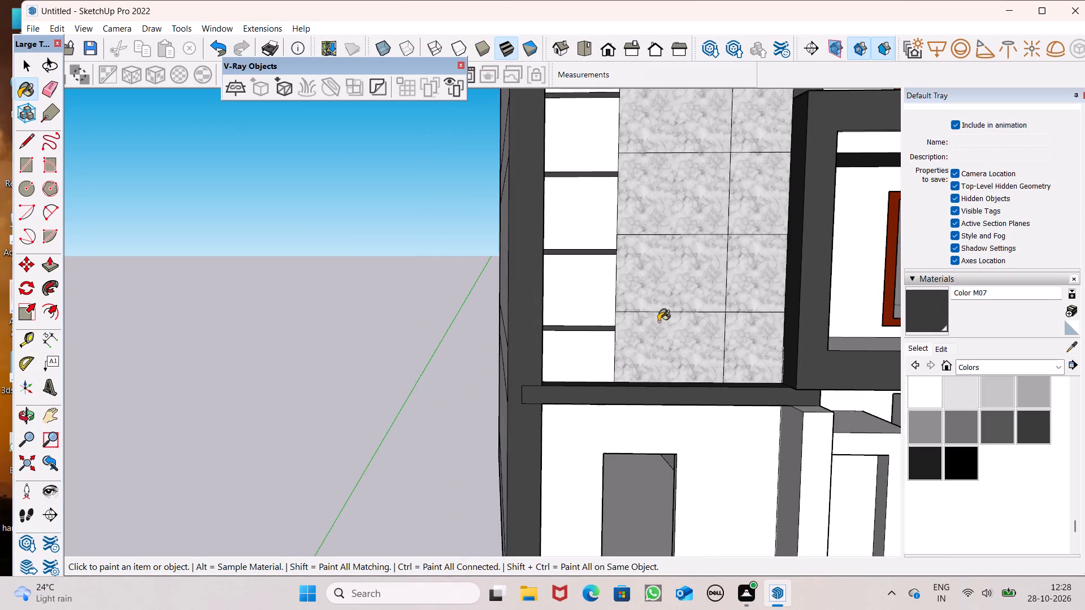
middle_click(656, 324)
scroll(657, 325, up, 1)
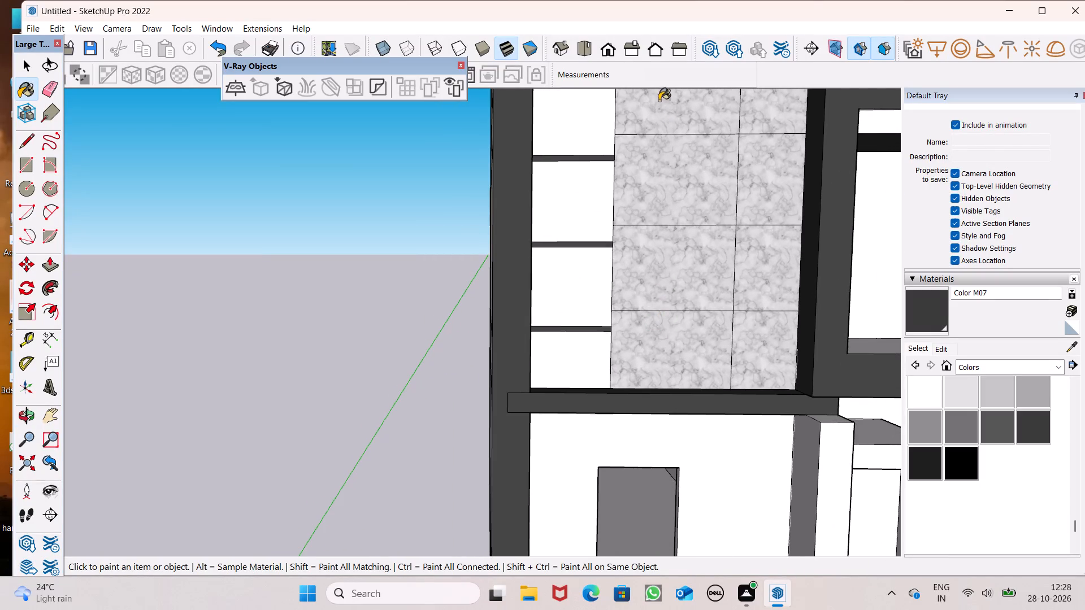
scroll(573, 166, down, 4)
middle_drag(595, 203, 479, 251)
scroll(474, 266, down, 2)
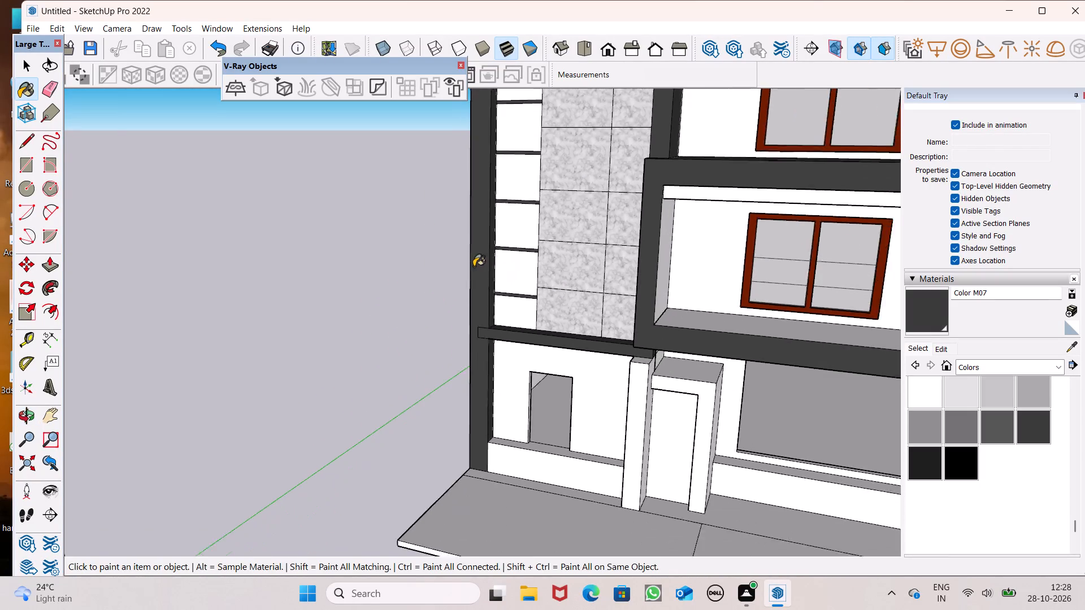
scroll(474, 267, down, 3)
scroll(545, 242, down, 4)
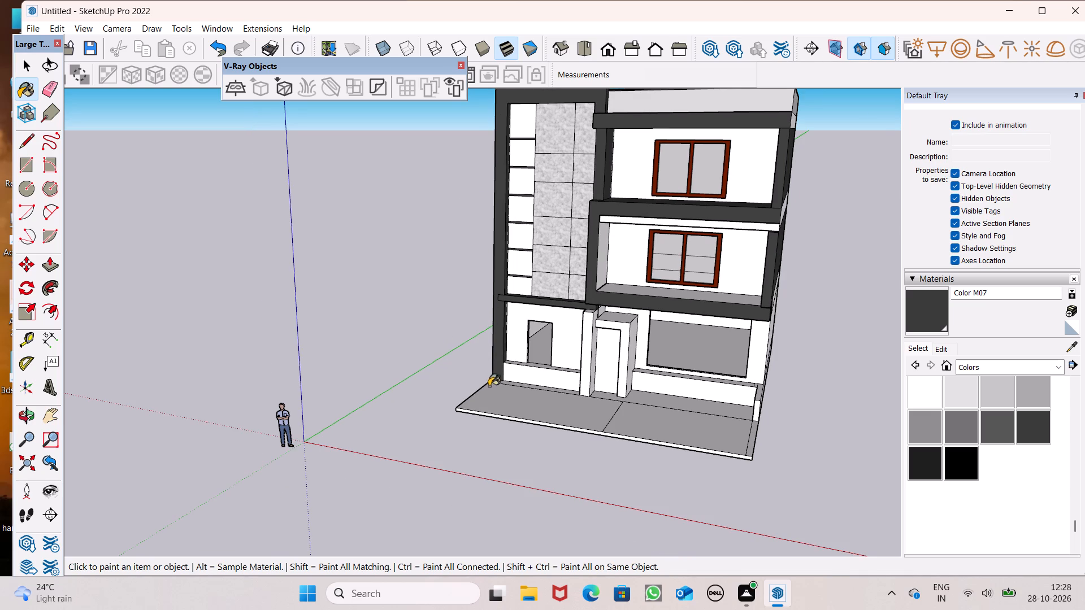
middle_drag(366, 369, 520, 294)
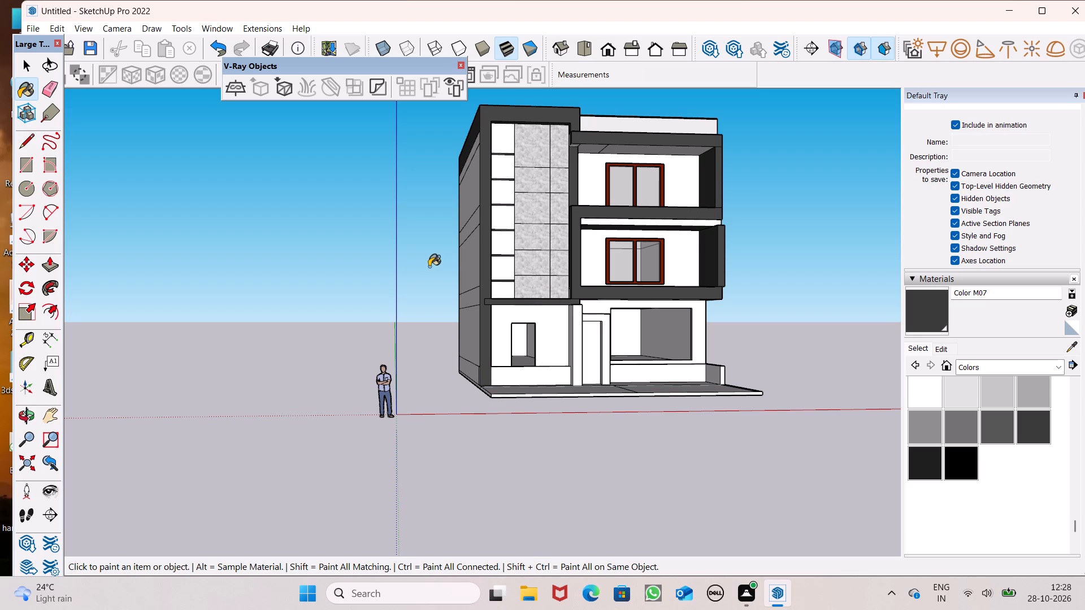
scroll(410, 273, down, 1)
middle_drag(470, 310, 322, 451)
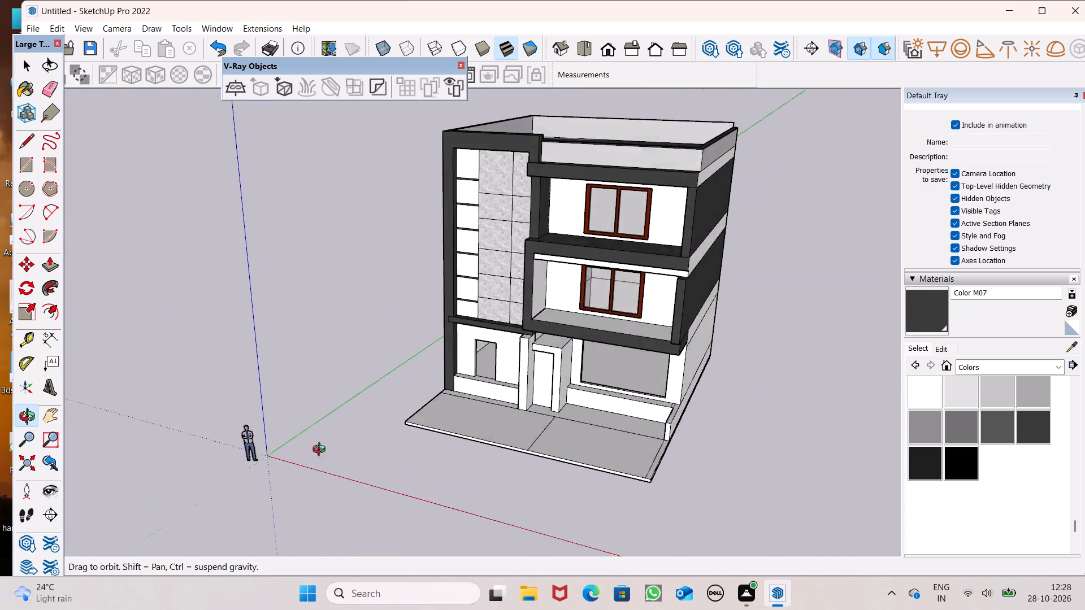
Erase the two stray edges crossing the underside of the roof slab above the second-floor balcony.
middle_drag(322, 451, 385, 451)
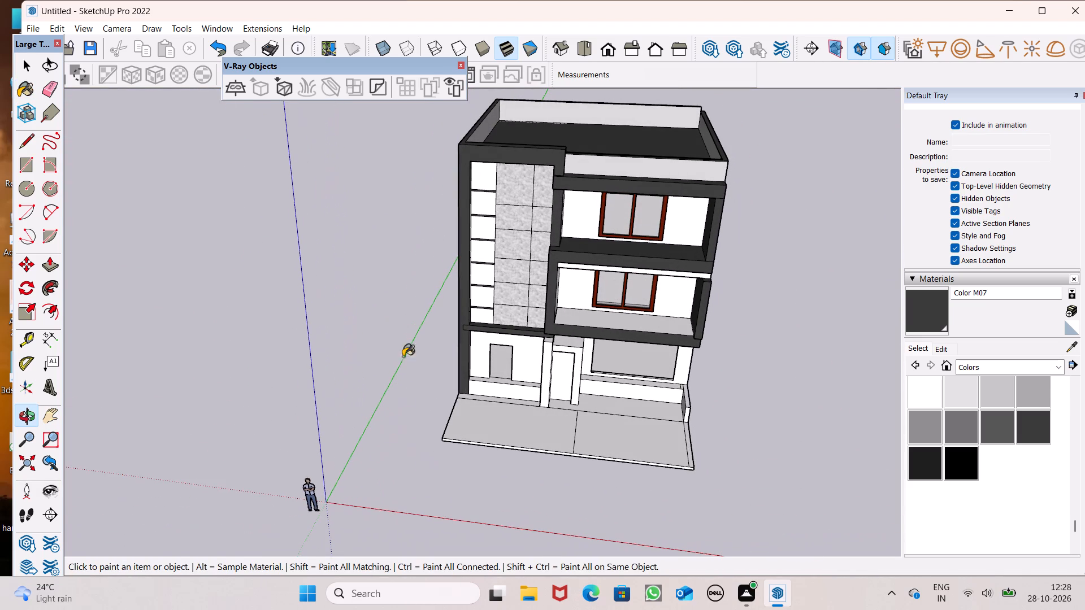
key(space)
scroll(327, 290, down, 3)
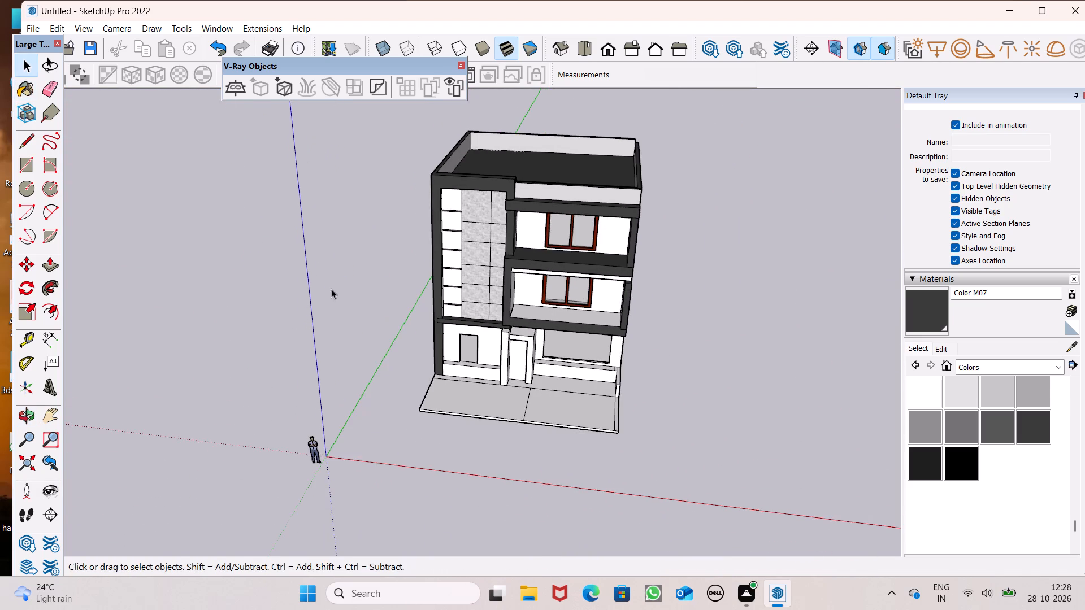
middle_drag(445, 291, 562, 0)
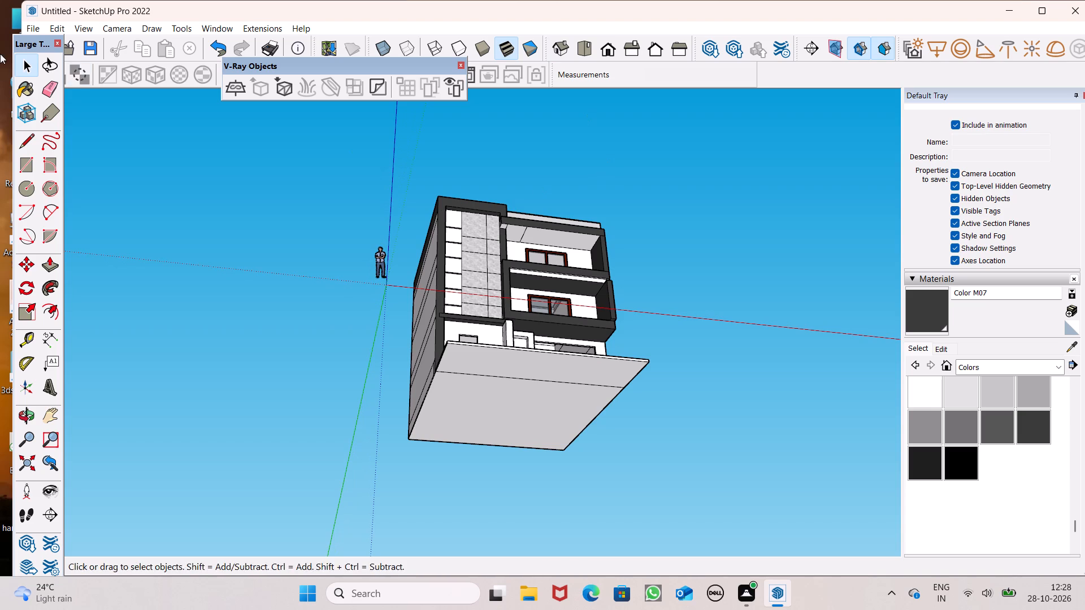
click(38, 90)
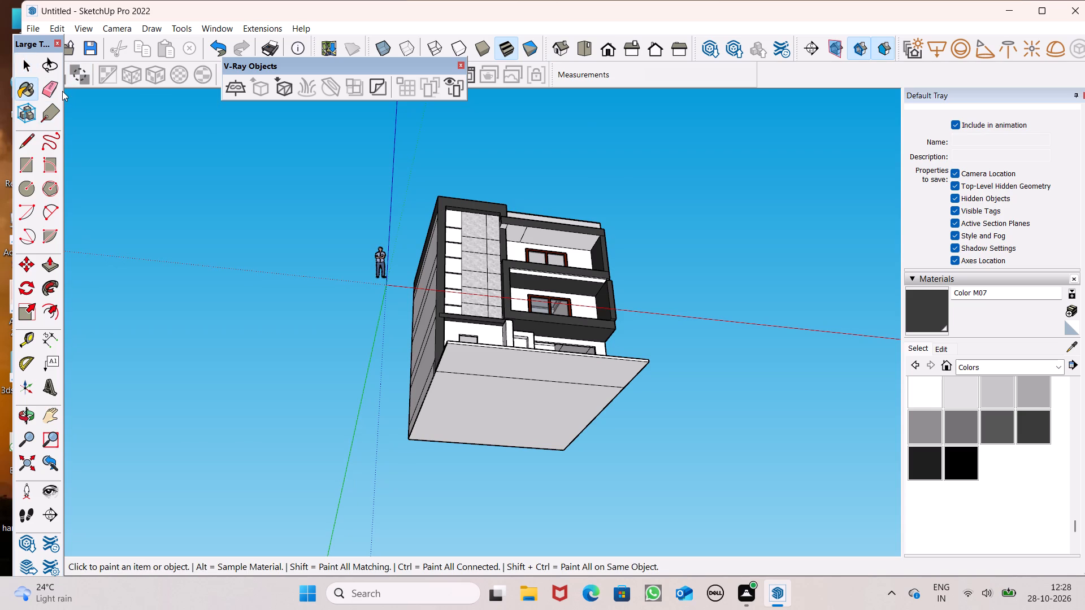
click(52, 93)
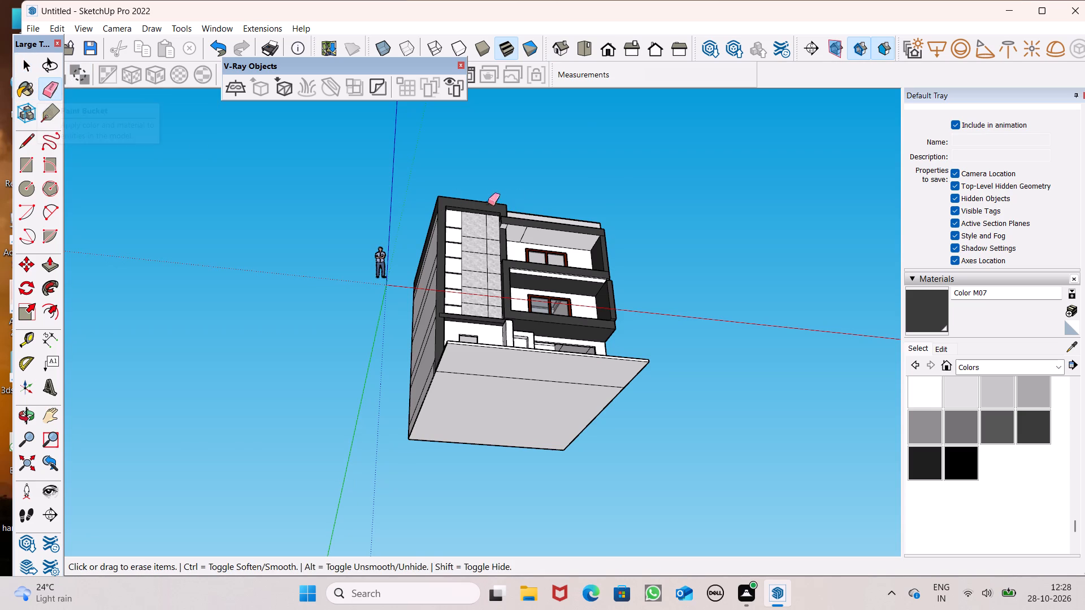
scroll(966, 297, up, 2)
scroll(482, 217, up, 6)
scroll(533, 235, up, 6)
middle_click(524, 238)
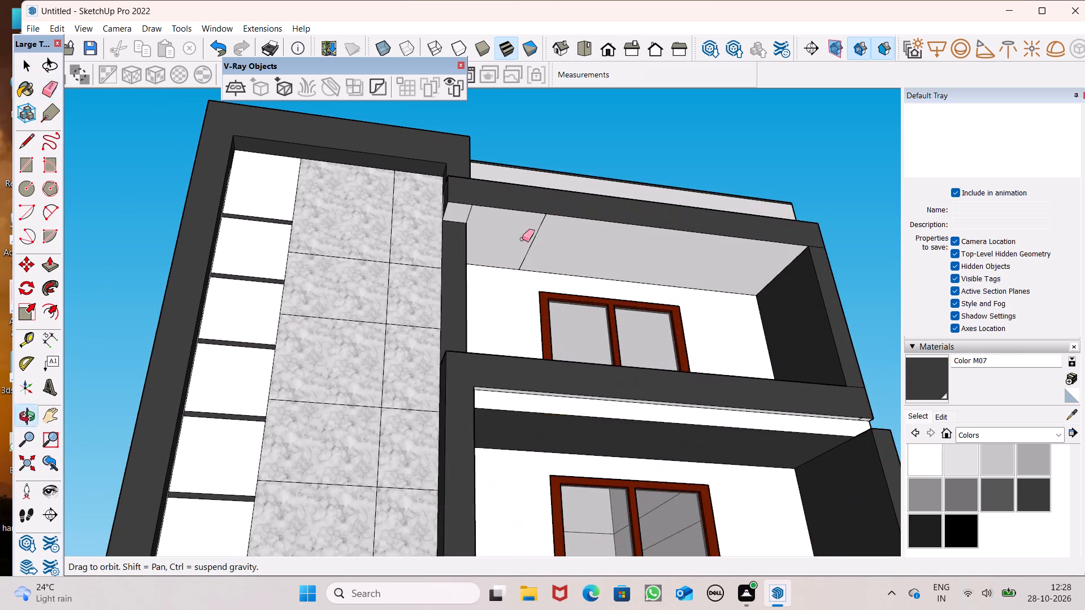
scroll(493, 236, up, 5)
drag(449, 202, 476, 199)
drag(562, 229, 565, 230)
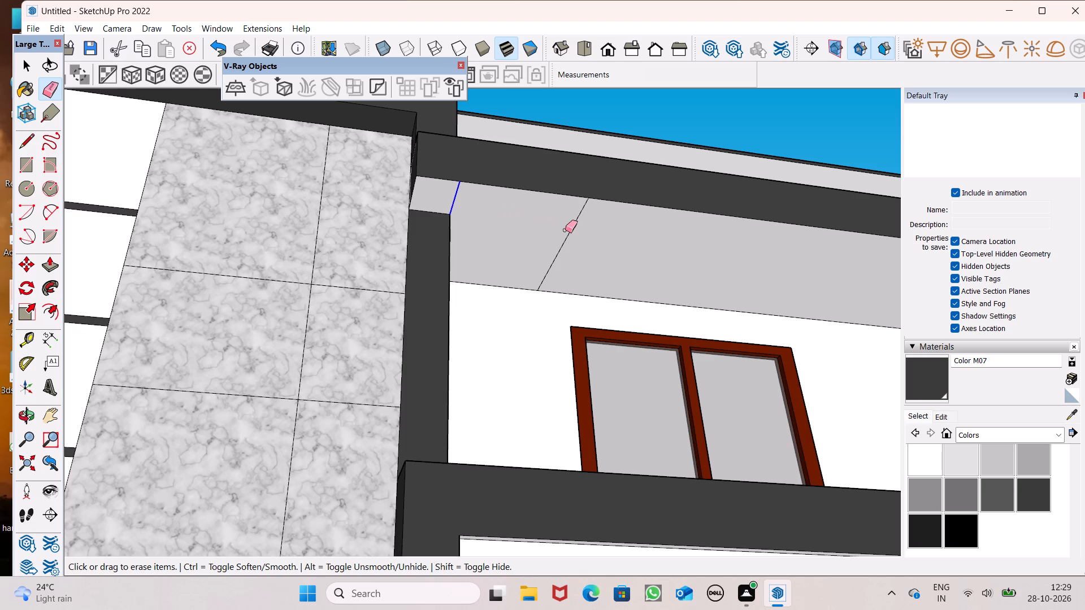
drag(565, 230, 606, 237)
Paint the underside of the roof slab above the second-floor balcony with Color M07.
click(922, 382)
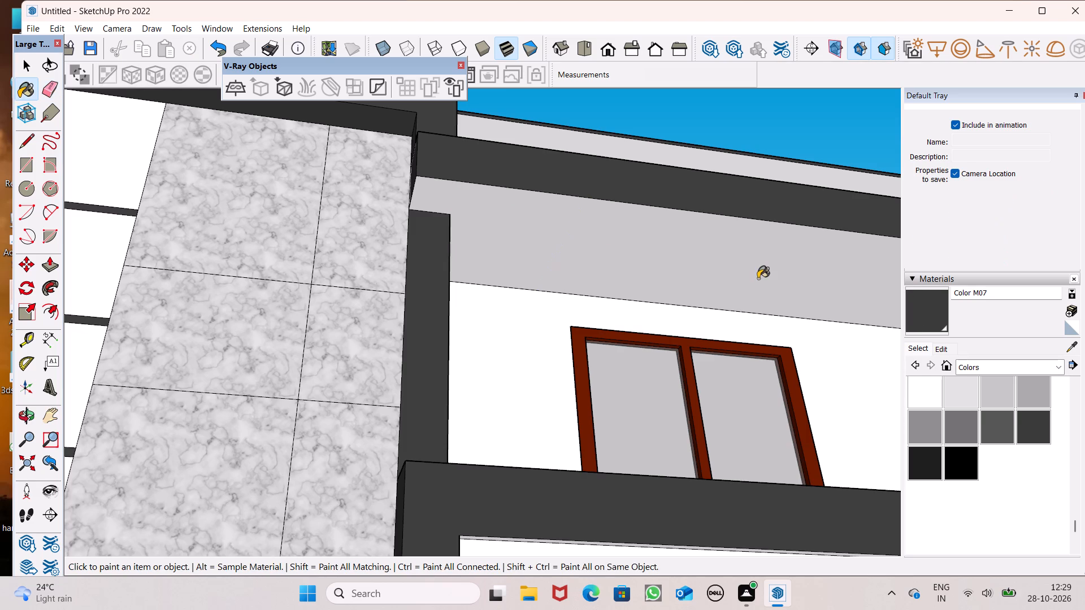
drag(654, 236, 644, 236)
Examine the facade from below, the side and the front, checking the balcony undersides and painted surfaces.
scroll(303, 210, down, 14)
middle_drag(558, 375, 559, 294)
scroll(559, 297, up, 1)
scroll(563, 282, down, 8)
middle_drag(520, 382, 533, 493)
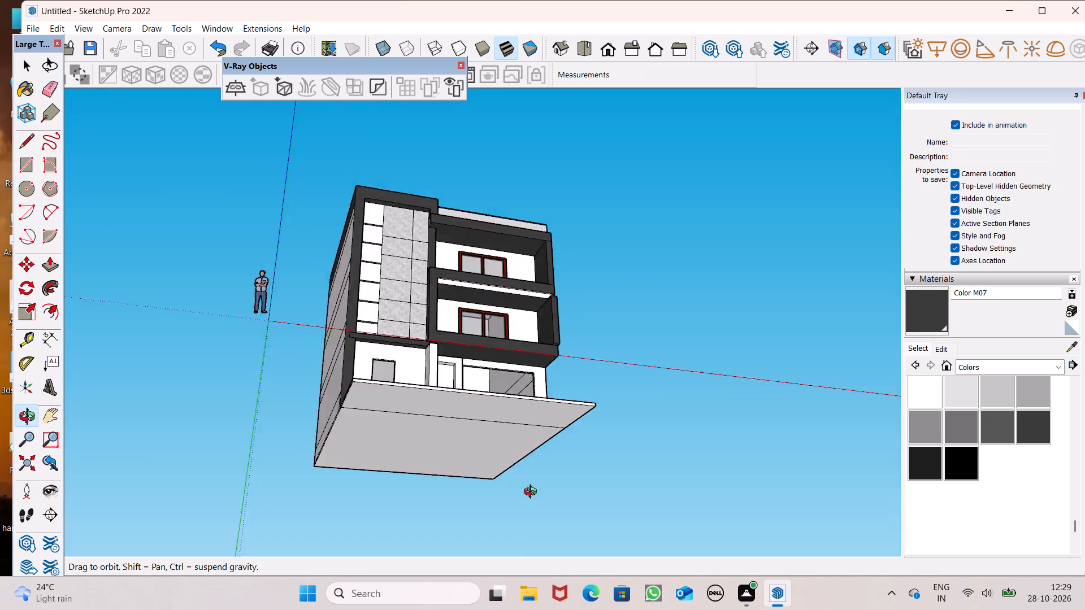
middle_drag(533, 493, 180, 485)
scroll(393, 335, down, 2)
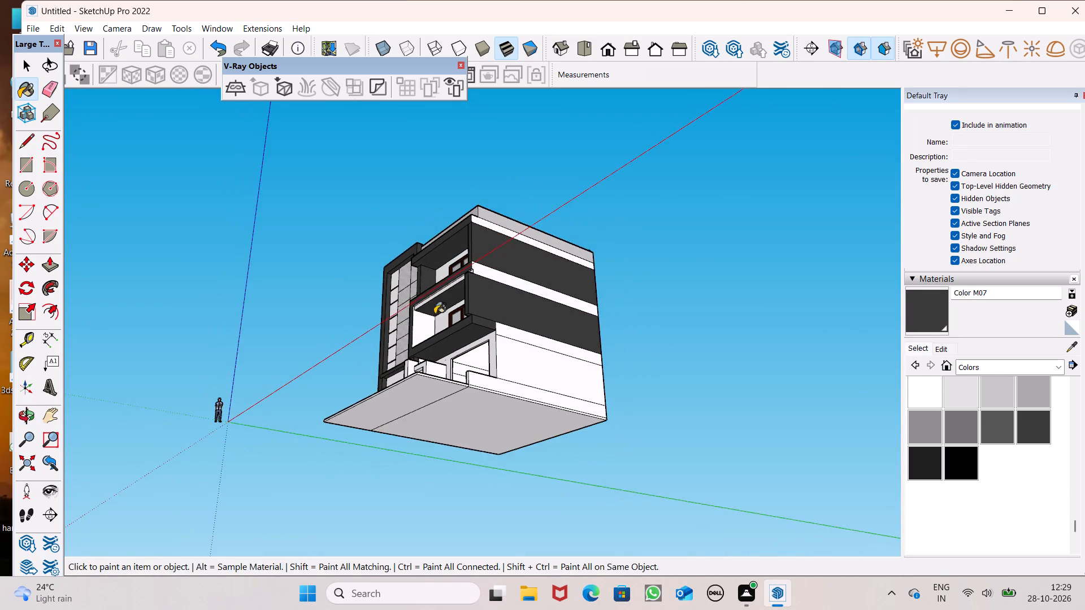
scroll(476, 298, up, 8)
scroll(465, 239, up, 8)
middle_drag(454, 298, 420, 397)
scroll(426, 361, up, 2)
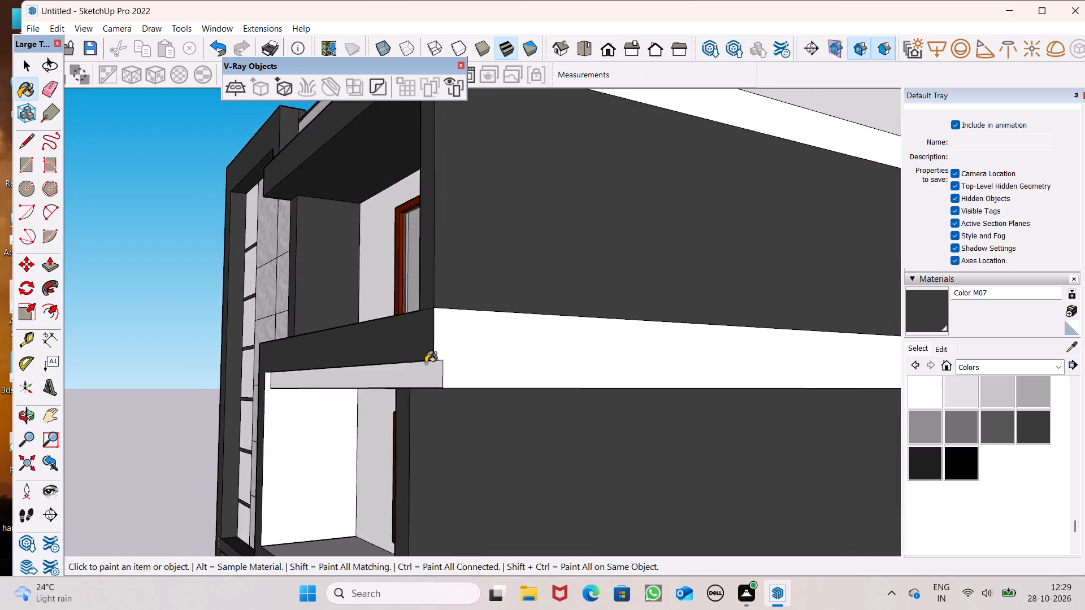
scroll(426, 363, up, 2)
scroll(475, 341, down, 6)
scroll(523, 305, down, 6)
middle_drag(397, 433, 644, 344)
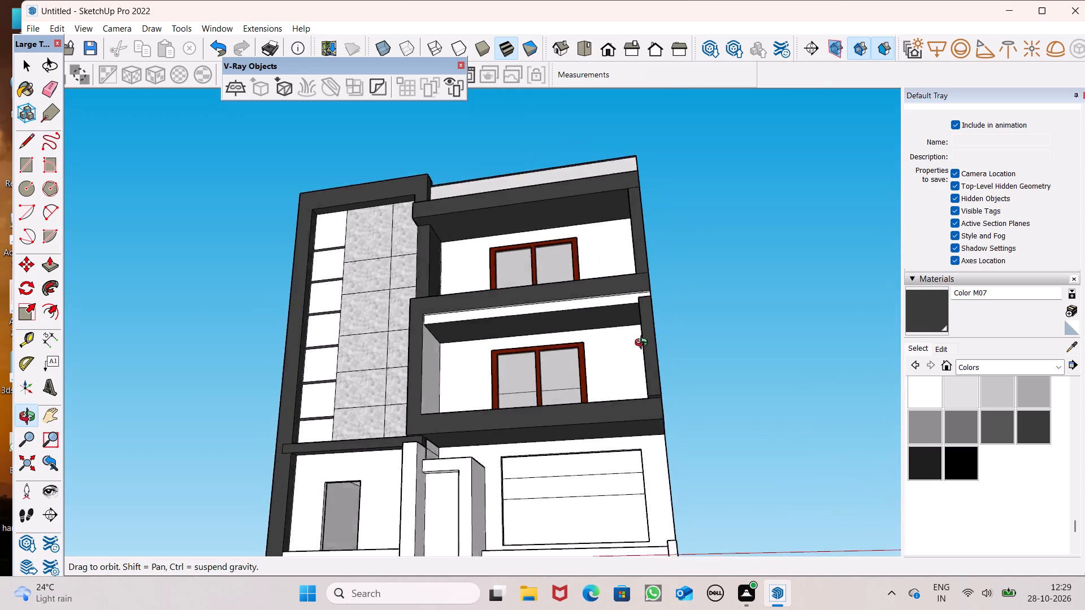
middle_drag(644, 344, 672, 341)
scroll(659, 325, down, 4)
middle_drag(606, 382, 702, 476)
scroll(702, 476, up, 1)
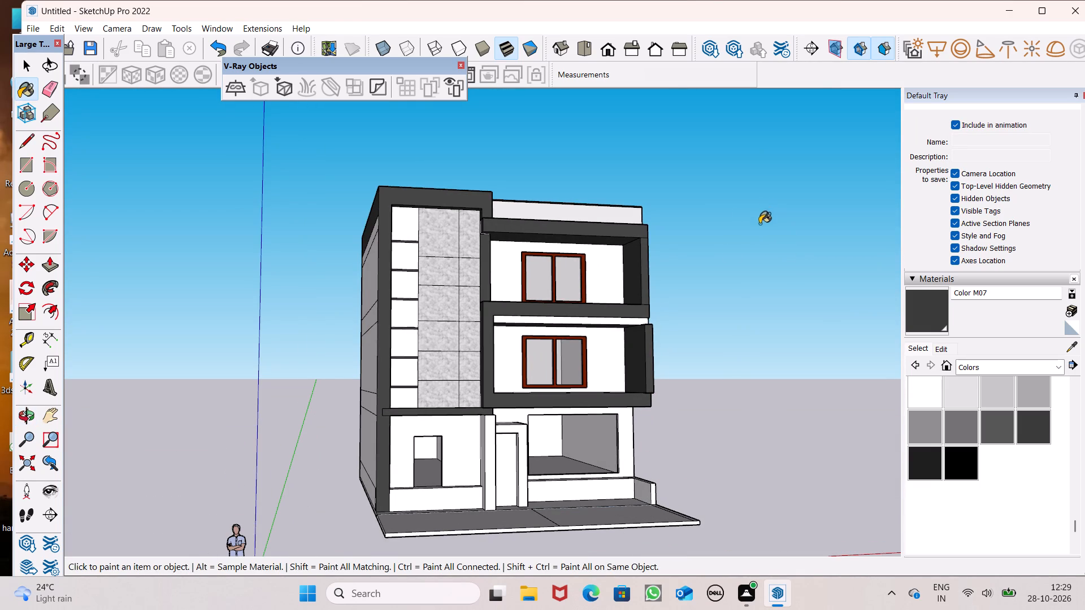
middle_drag(660, 325, 630, 359)
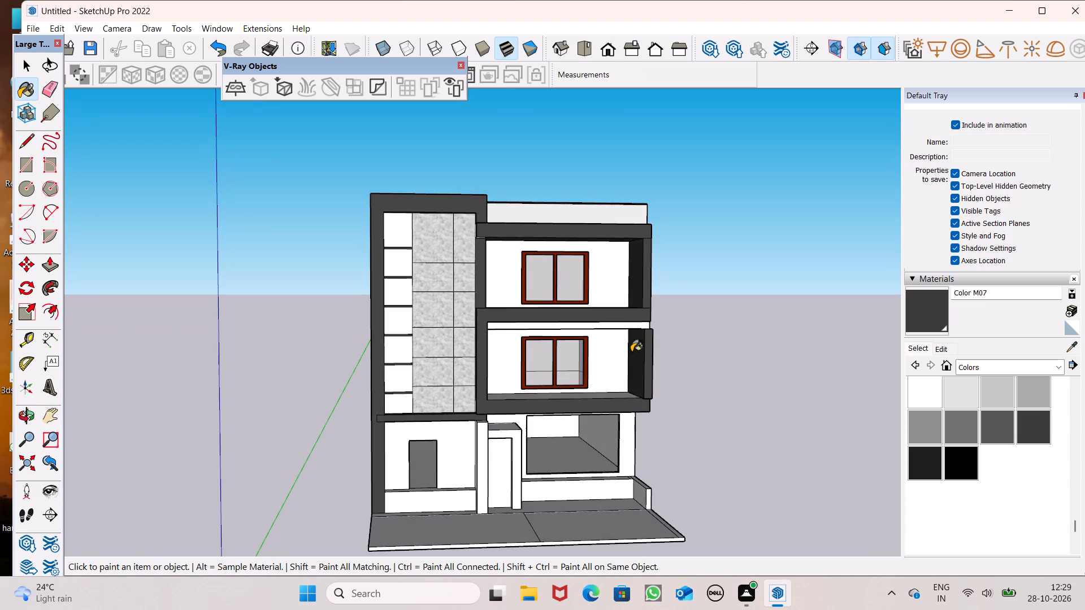
scroll(631, 343, down, 1)
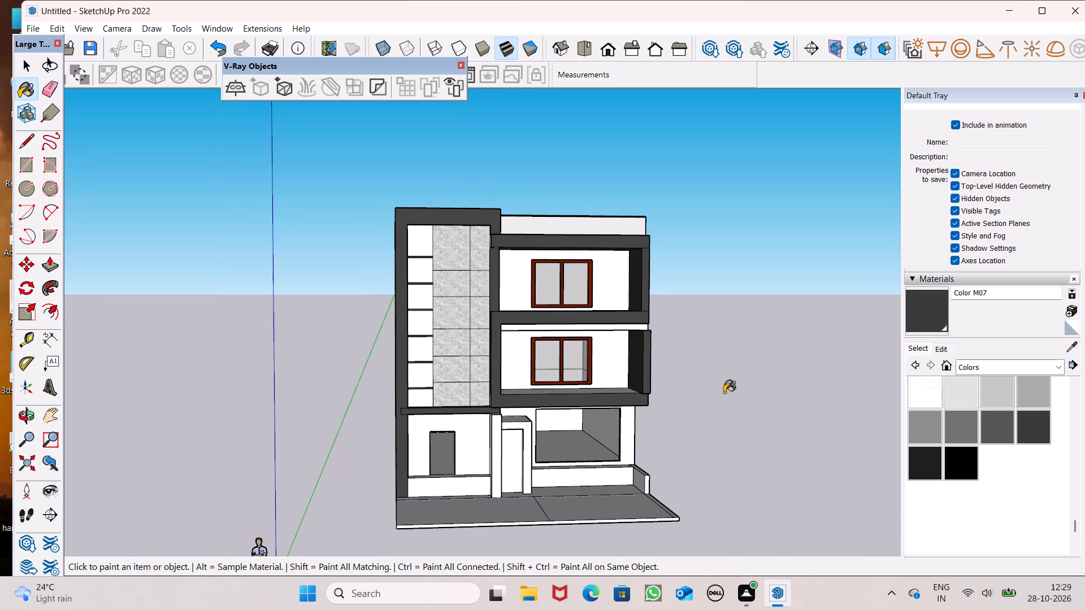
scroll(625, 433, down, 2)
middle_drag(610, 443, 504, 400)
scroll(504, 405, down, 2)
middle_drag(575, 457, 591, 500)
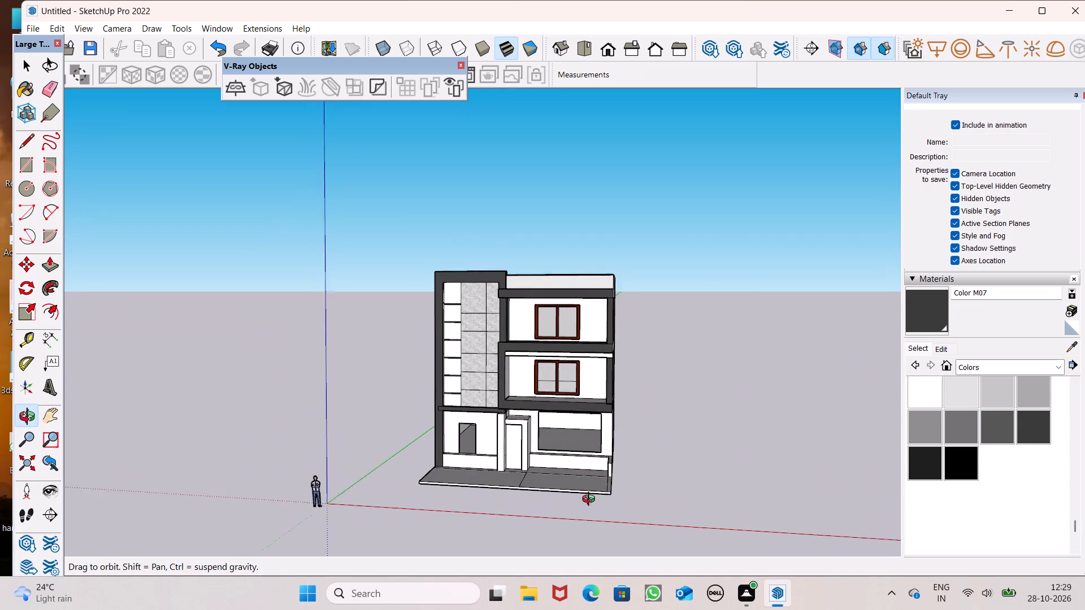
middle_drag(591, 500, 611, 488)
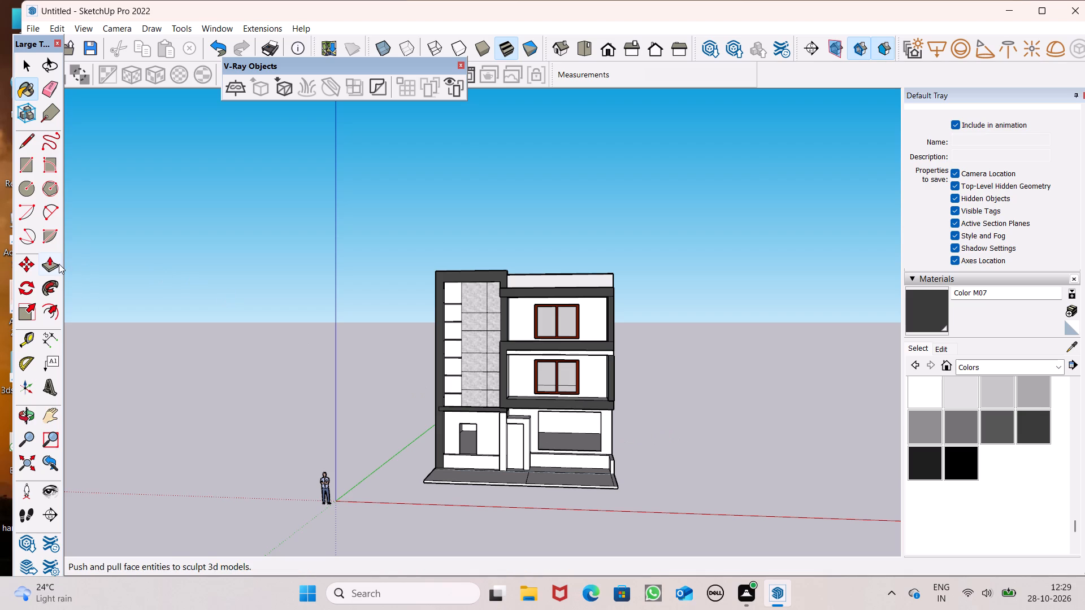
Draw an upright rectangle about 22' 5" by 18' 10" in the empty space beside the building, parallel to its front.
click(20, 162)
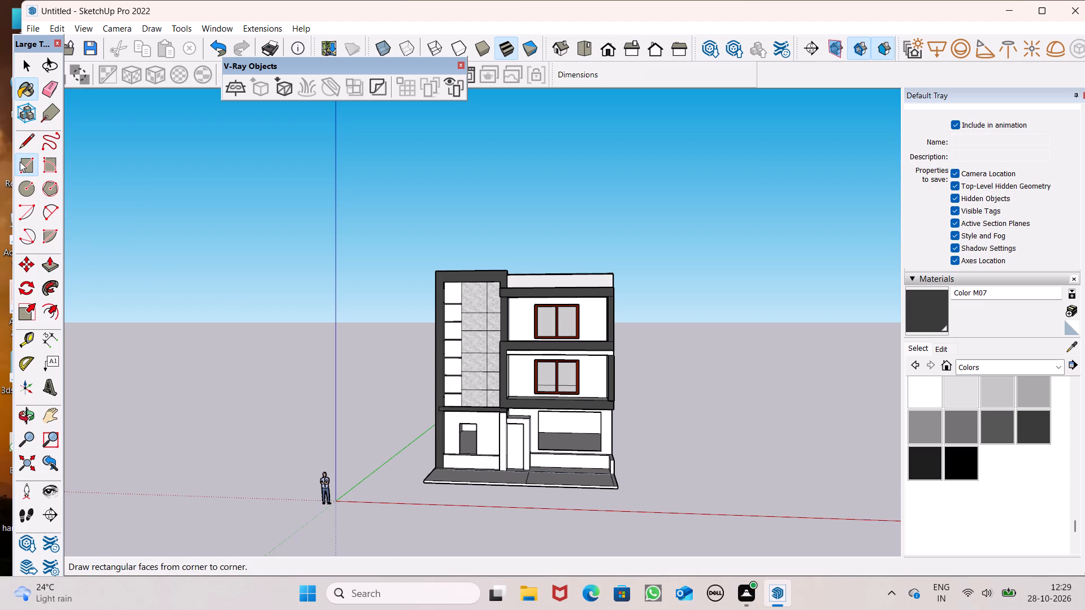
click(28, 162)
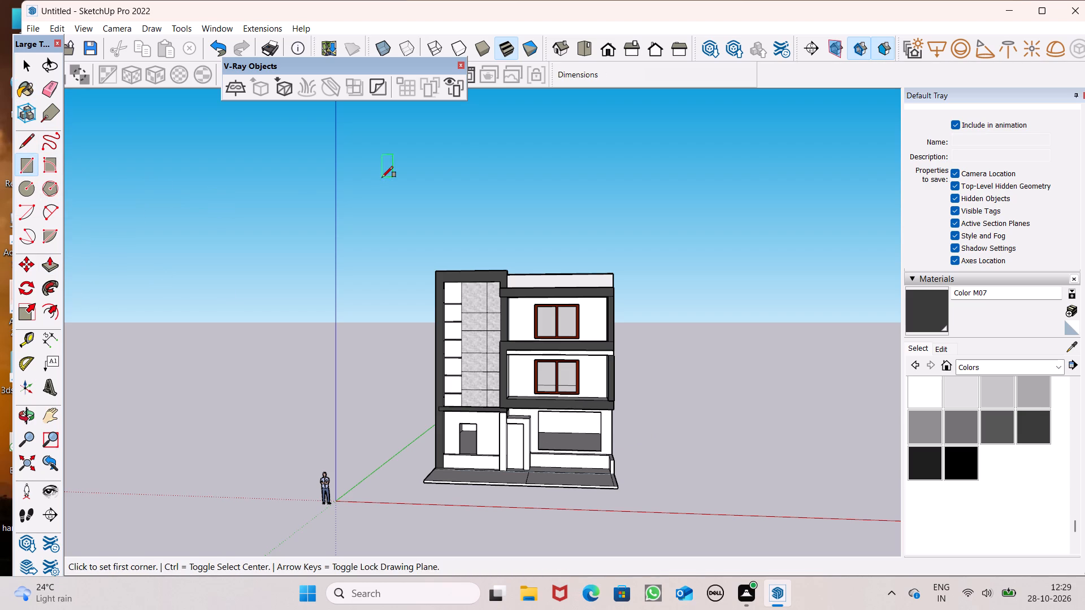
scroll(372, 222, down, 2)
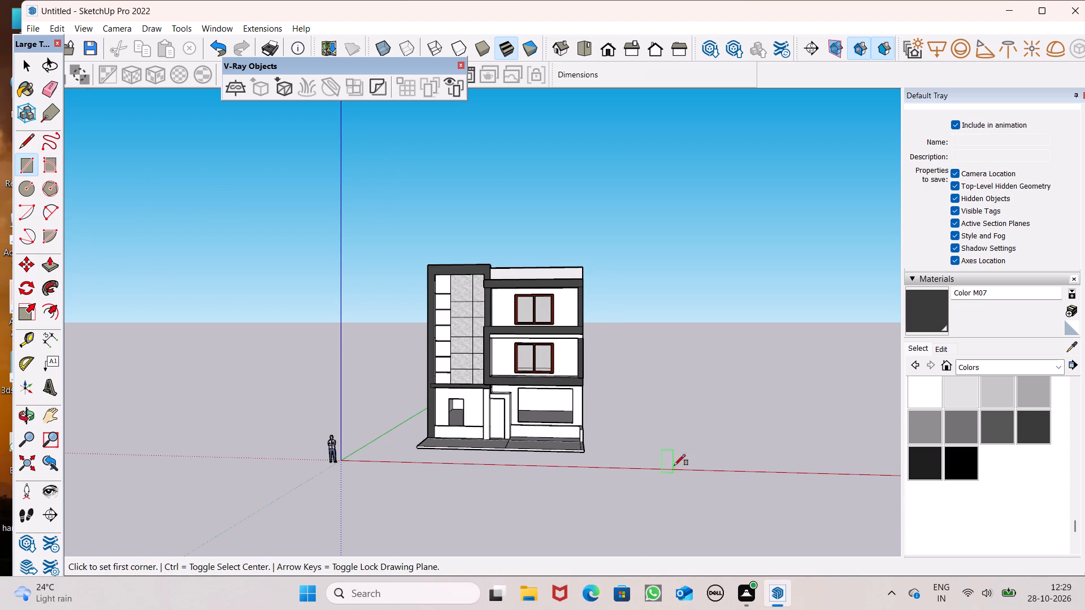
middle_drag(723, 461, 737, 393)
scroll(735, 391, up, 4)
scroll(606, 322, down, 3)
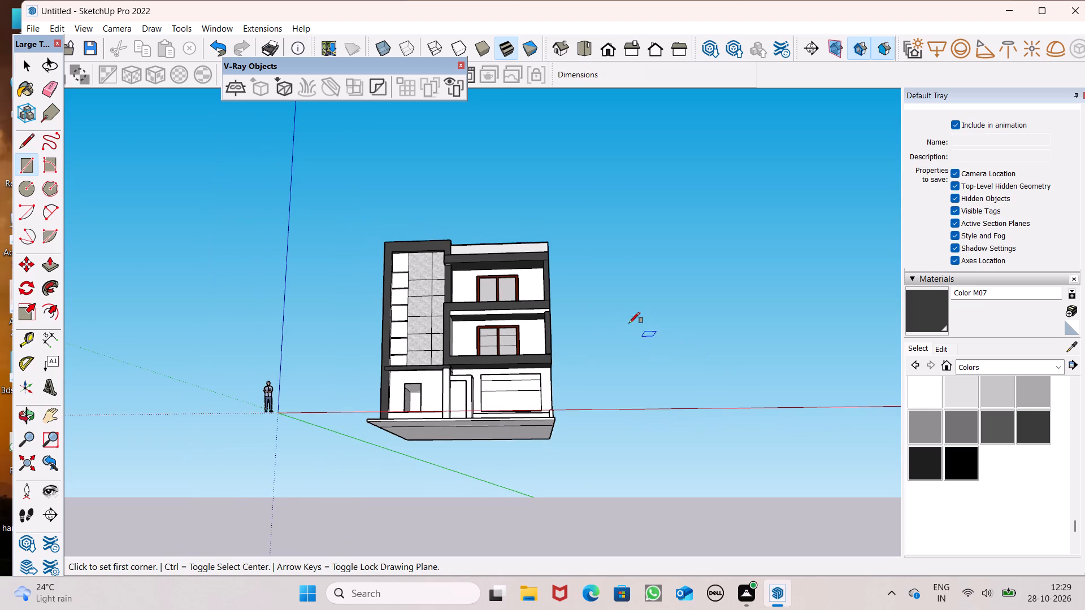
scroll(620, 322, down, 3)
middle_drag(626, 358, 614, 438)
middle_drag(668, 472, 668, 452)
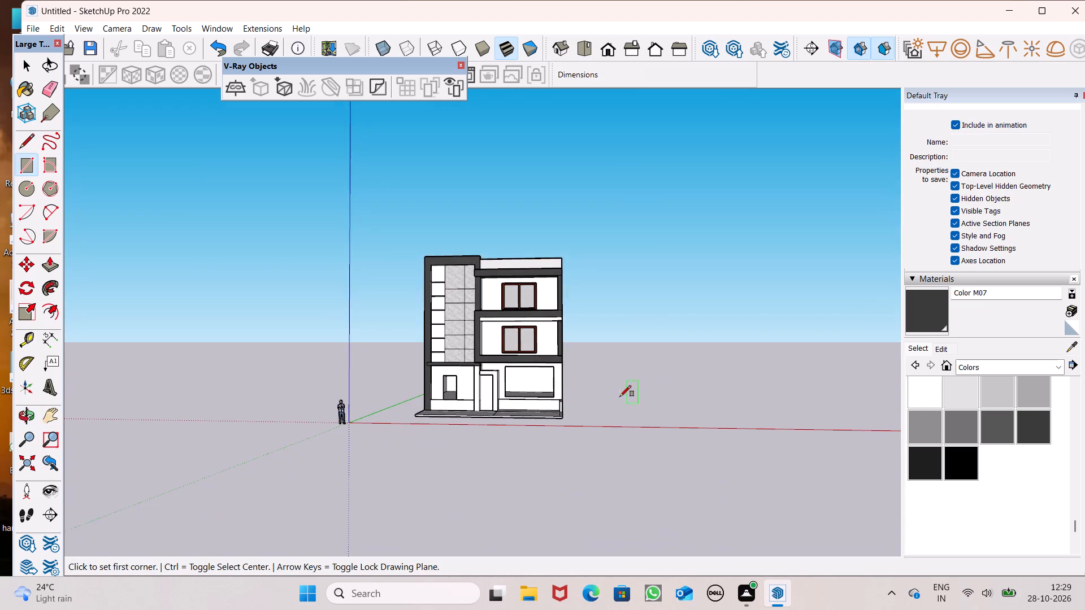
scroll(620, 379, up, 4)
click(581, 308)
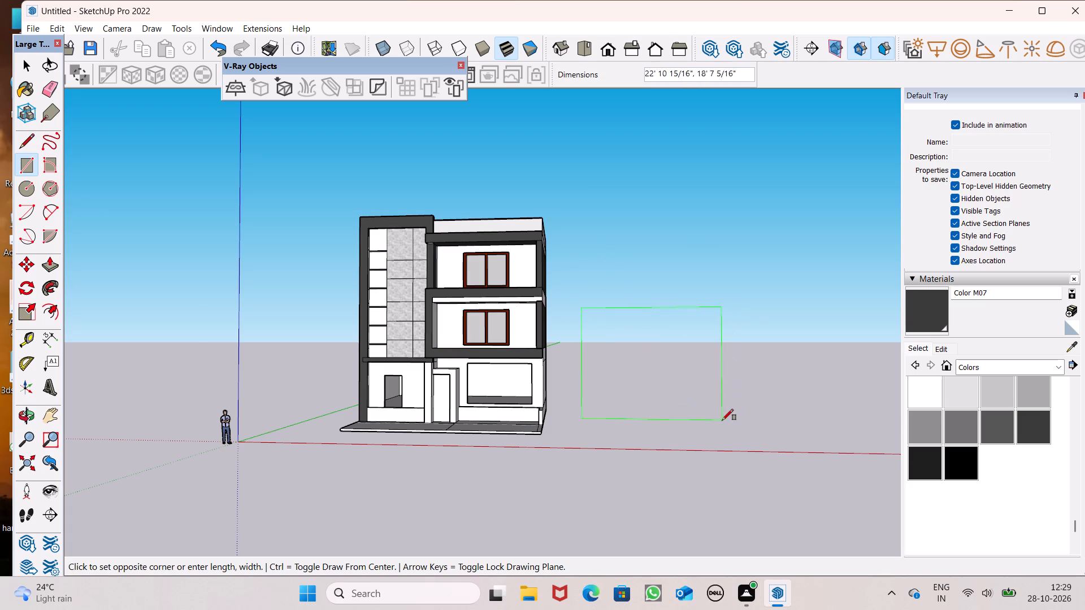
scroll(722, 420, up, 2)
click(720, 422)
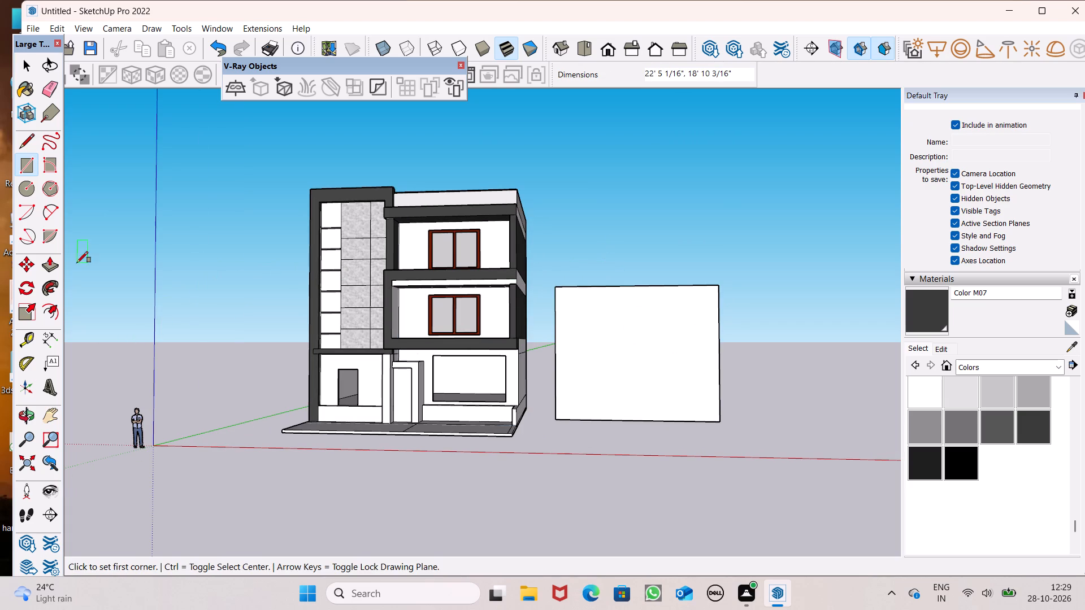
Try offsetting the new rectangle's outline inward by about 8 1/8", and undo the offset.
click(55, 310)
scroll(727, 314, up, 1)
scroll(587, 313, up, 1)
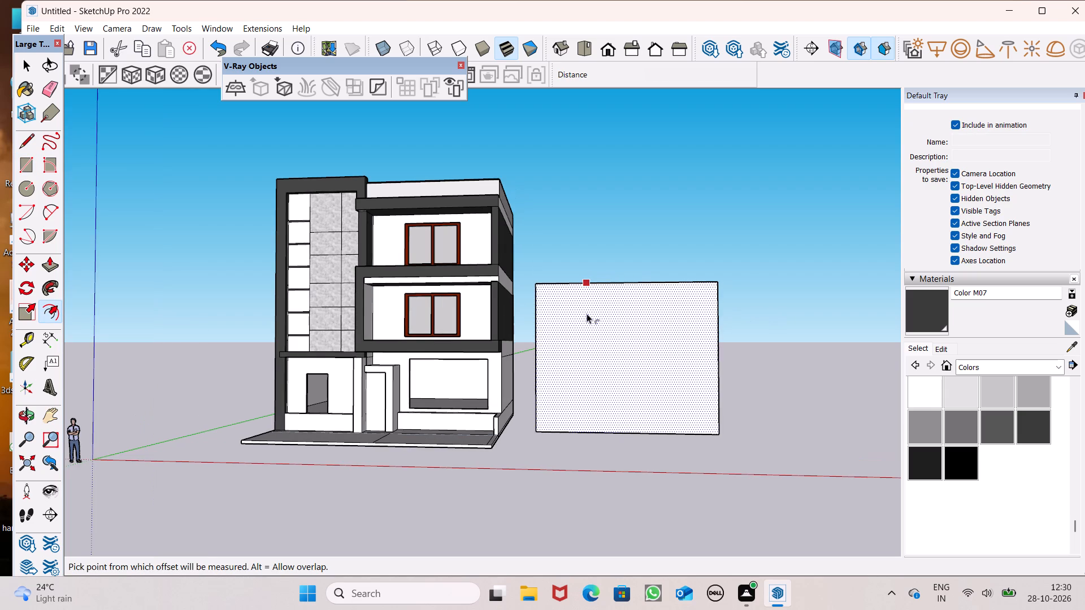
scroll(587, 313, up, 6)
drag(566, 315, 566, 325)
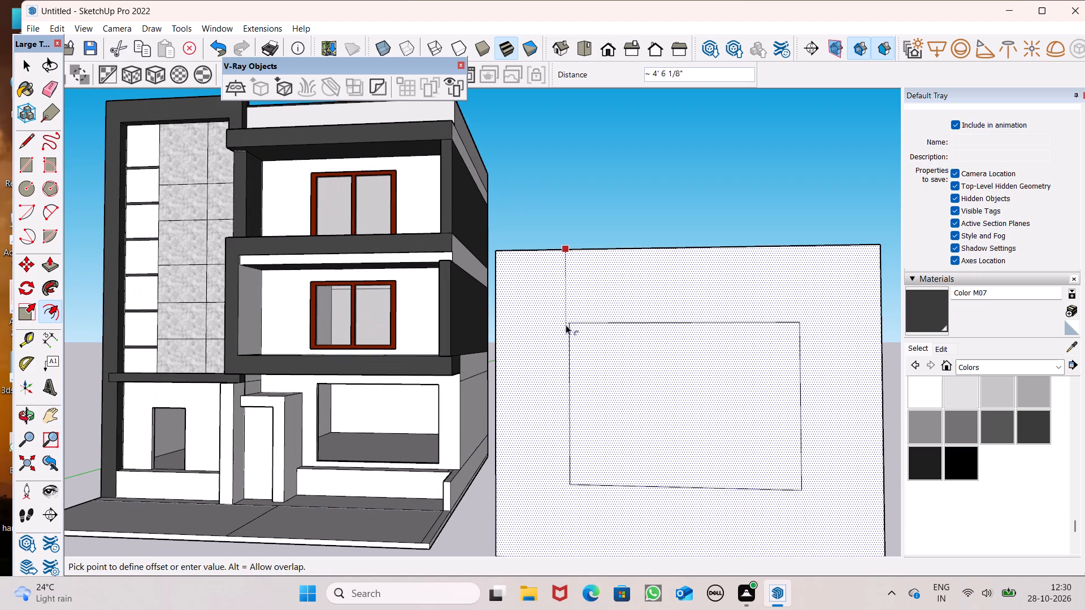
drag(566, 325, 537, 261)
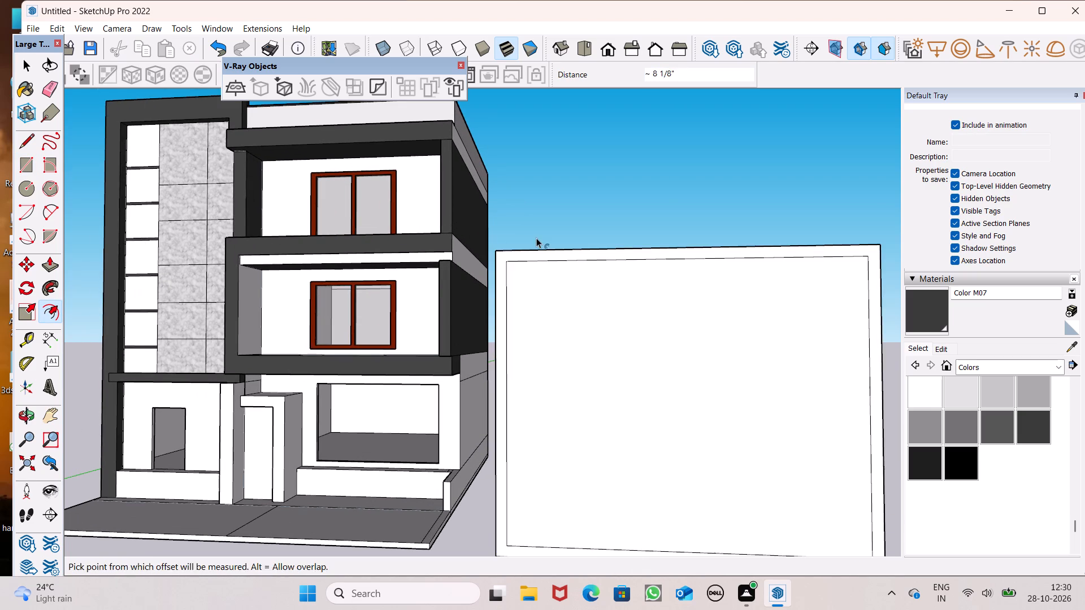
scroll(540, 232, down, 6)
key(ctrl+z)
Offset the upright rectangle's outline slightly inward to form a narrow frame border.
scroll(536, 272, up, 4)
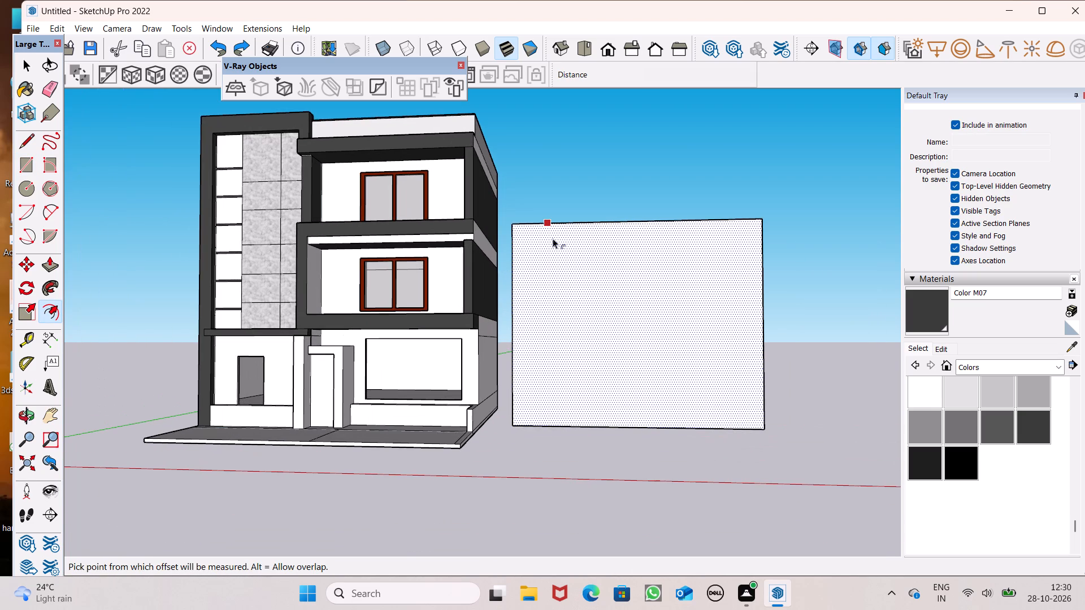
drag(549, 237, 535, 233)
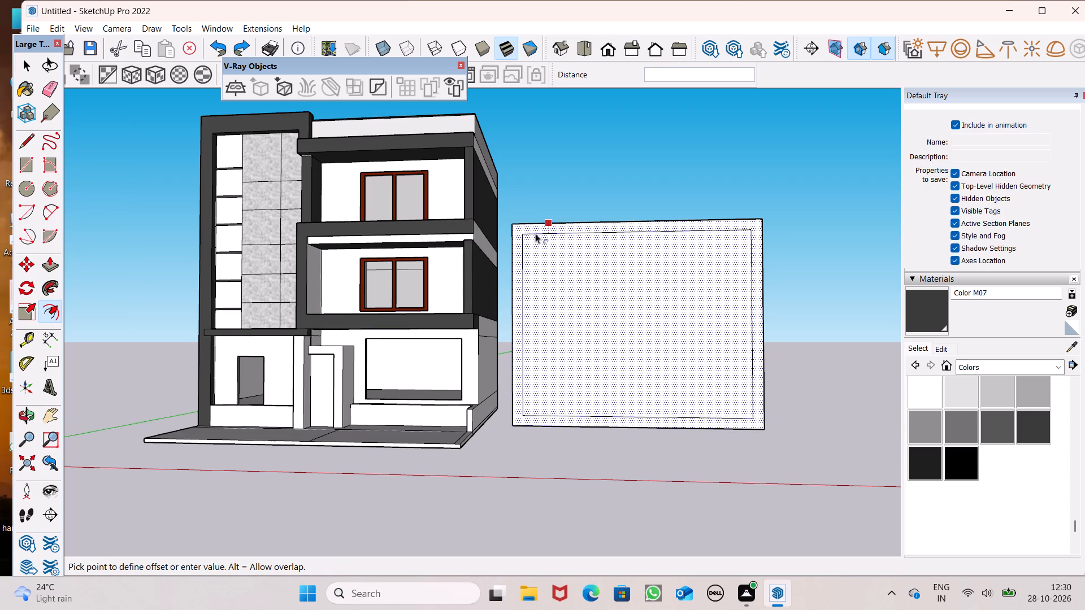
drag(535, 233, 530, 234)
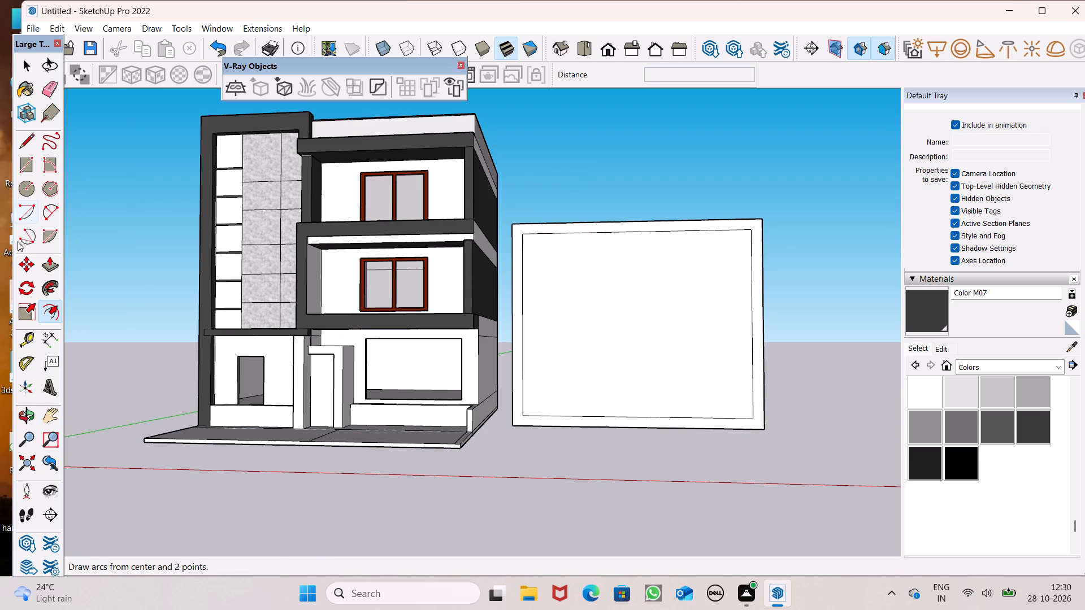
Draw a vertical strip about 7" wide between the frame's inner top and bottom edges, roughly a third of the way across.
click(29, 166)
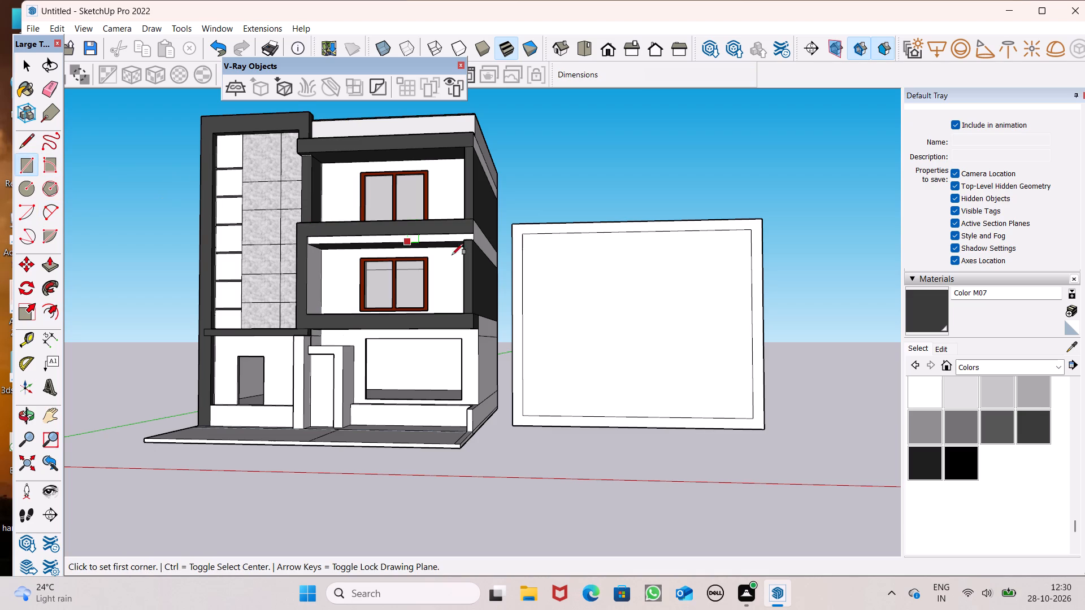
scroll(678, 237, up, 2)
scroll(563, 249, up, 4)
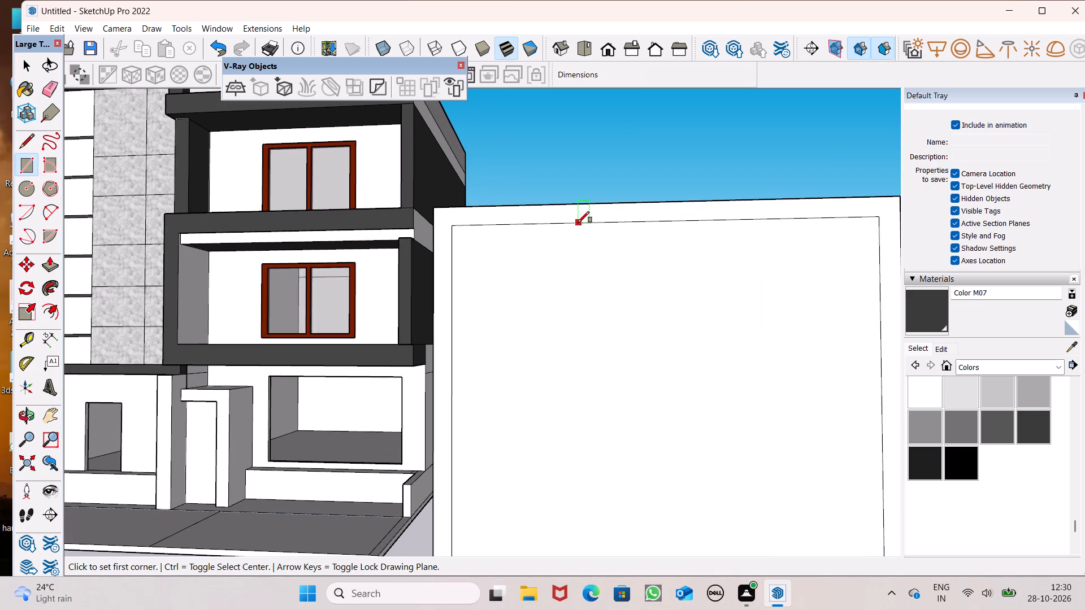
click(578, 223)
scroll(583, 259, down, 4)
scroll(592, 467, up, 3)
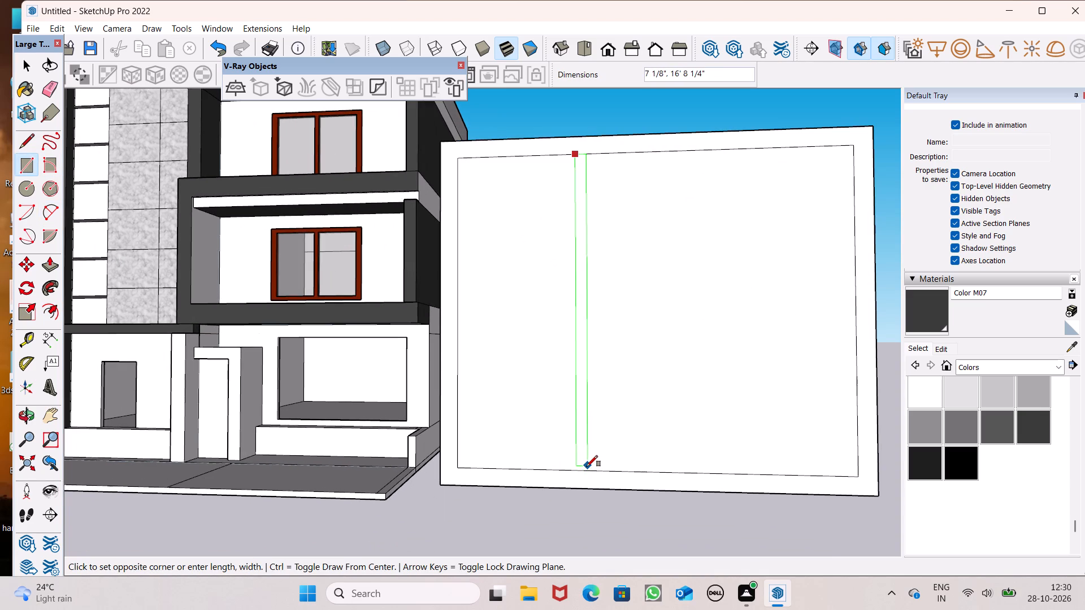
click(587, 472)
scroll(503, 391, down, 5)
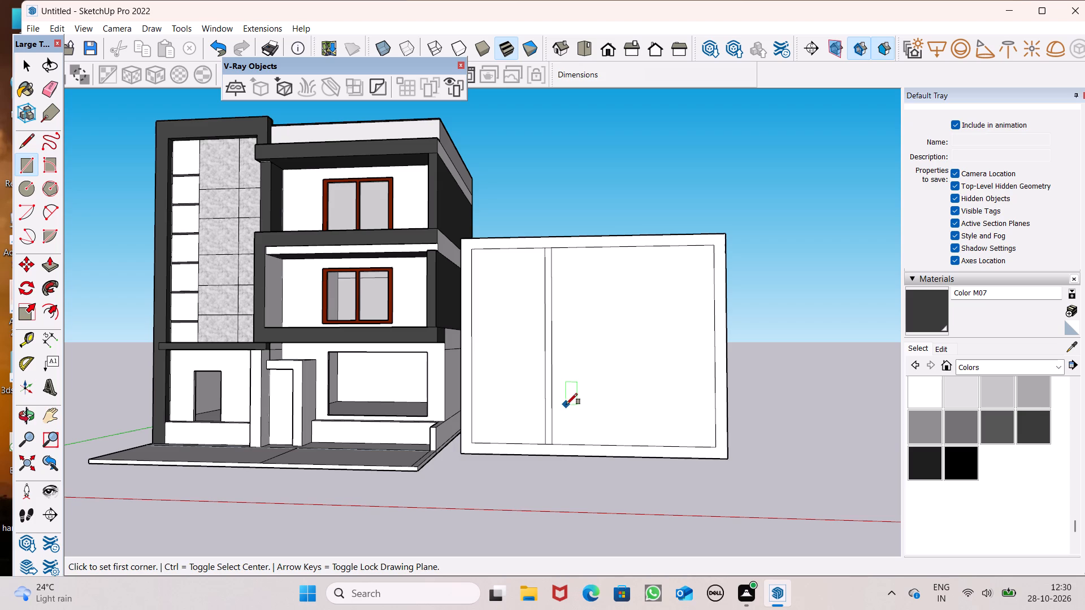
key(space)
scroll(575, 407, up, 3)
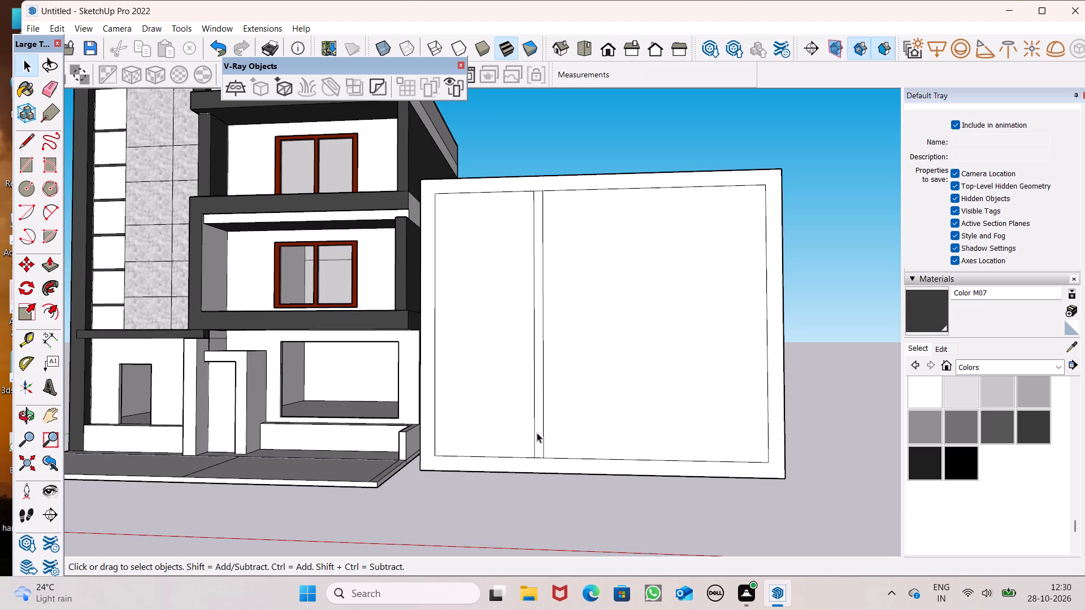
Move the vertical strip sideways within the frame, closer to the edge nearest the building.
scroll(539, 433, up, 2)
double_click(539, 436)
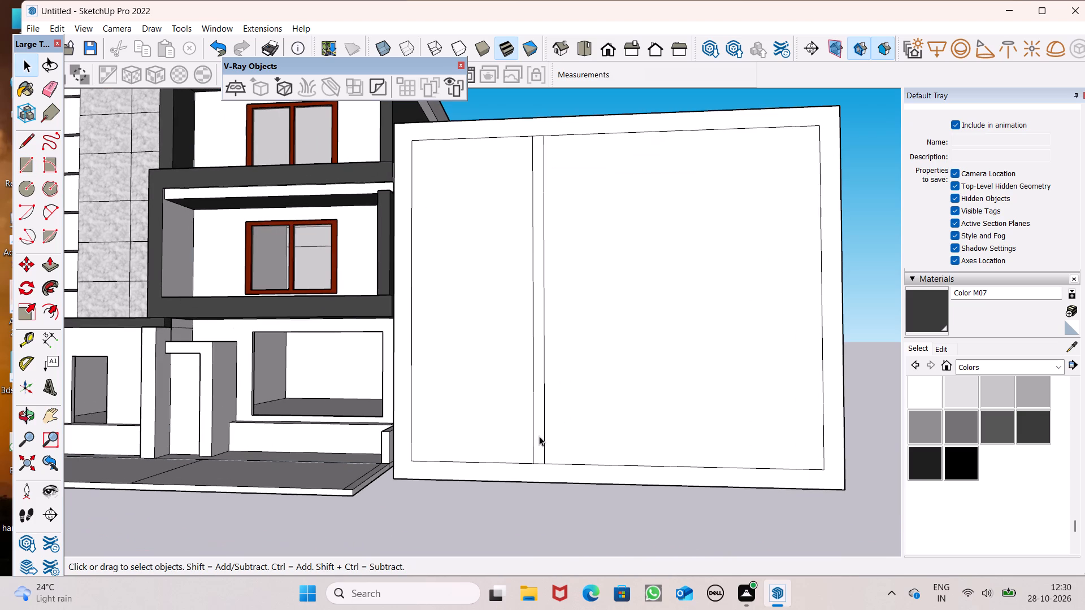
key(m)
key(Return)
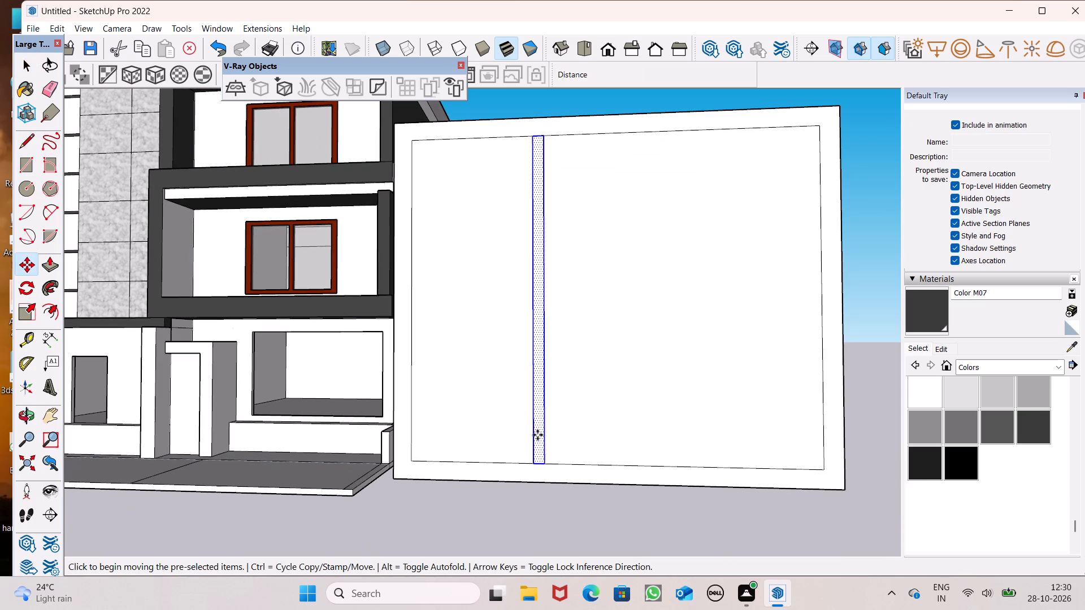
drag(537, 435, 490, 439)
Copy the vertical strip about 11' 10 1/2" across the frame to form a matching divider near the far side.
drag(488, 444, 516, 441)
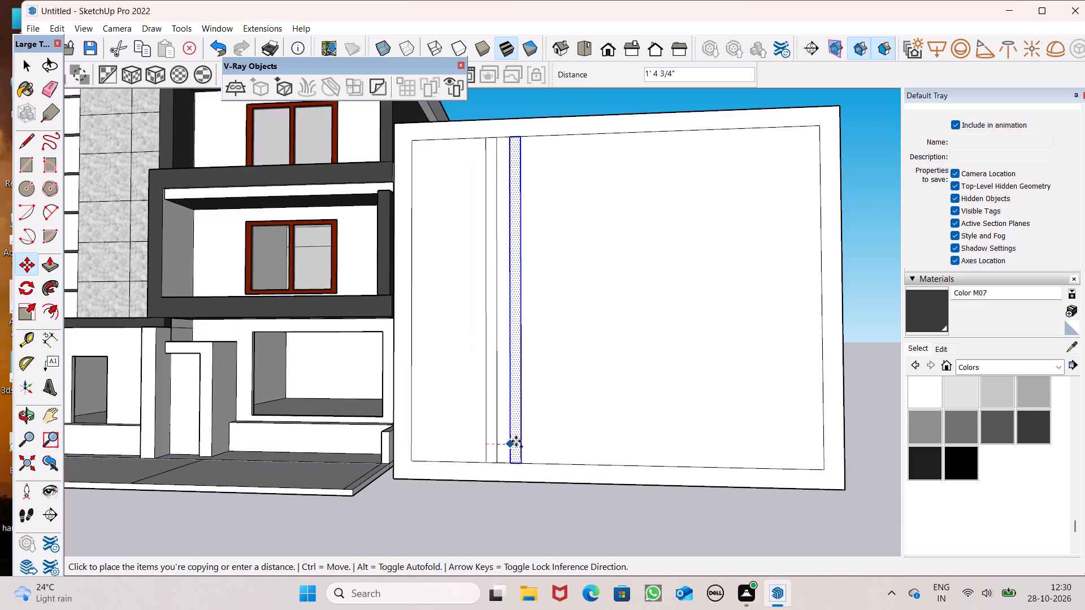
drag(516, 441, 733, 447)
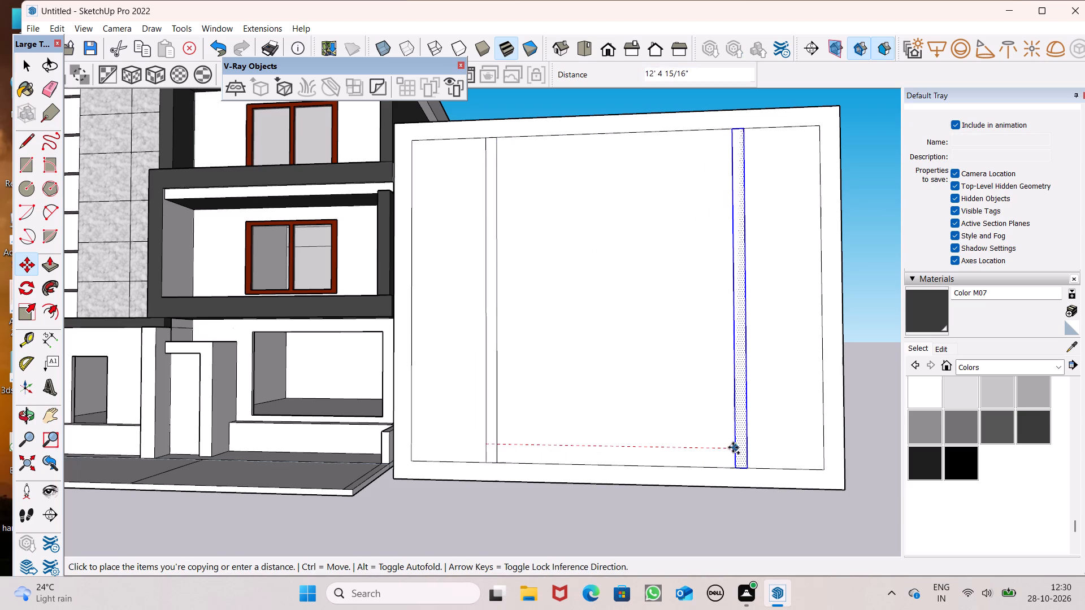
drag(733, 447, 724, 446)
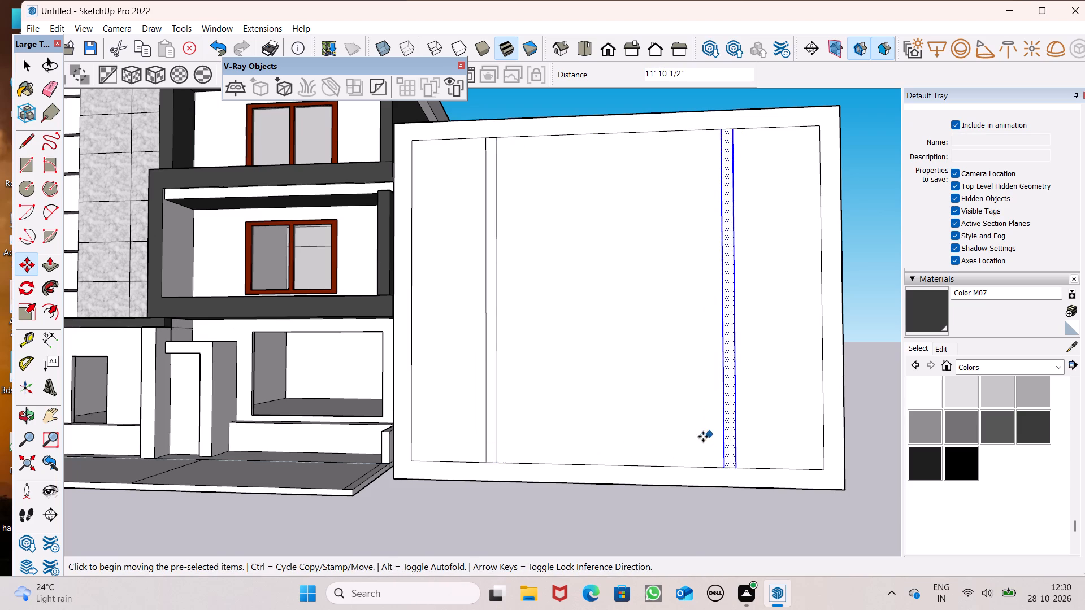
key(space)
click(687, 522)
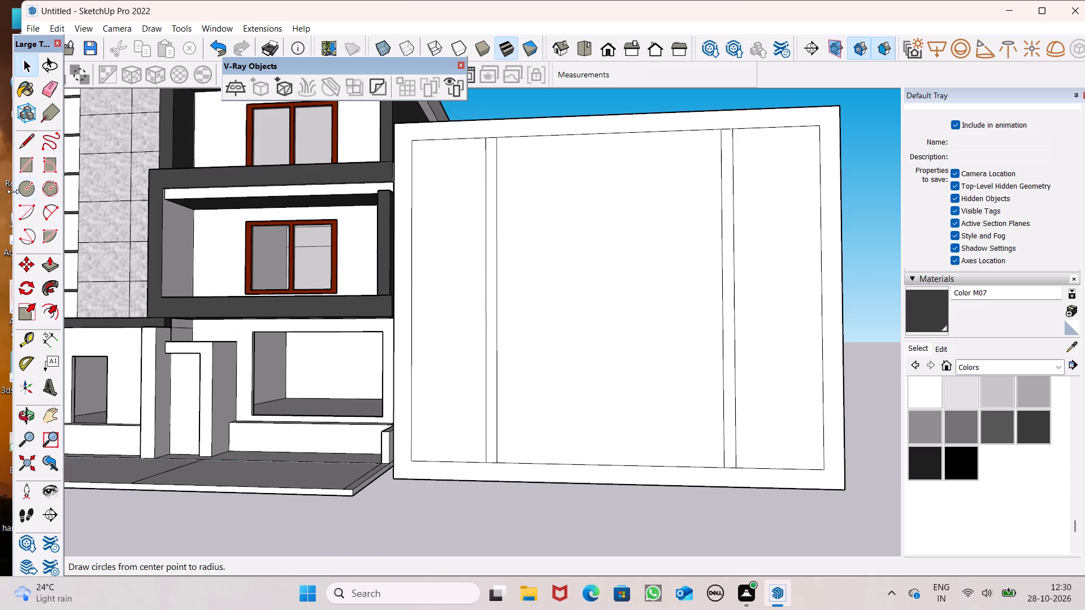
Offset the outline of the middle panel between the two strips slightly inward to form a narrow inner border.
click(50, 268)
click(39, 313)
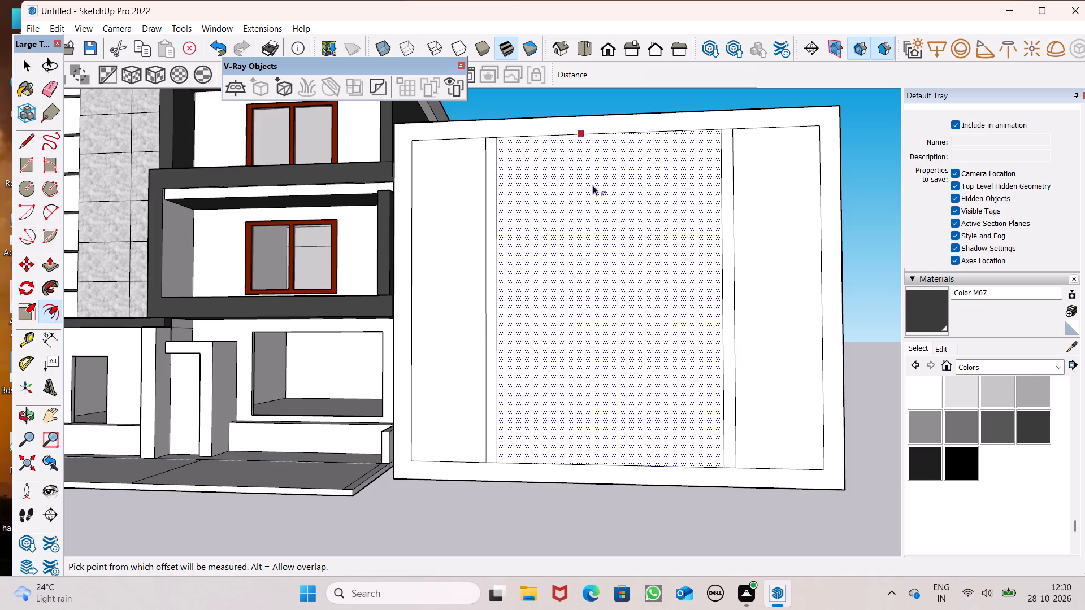
drag(632, 173, 627, 151)
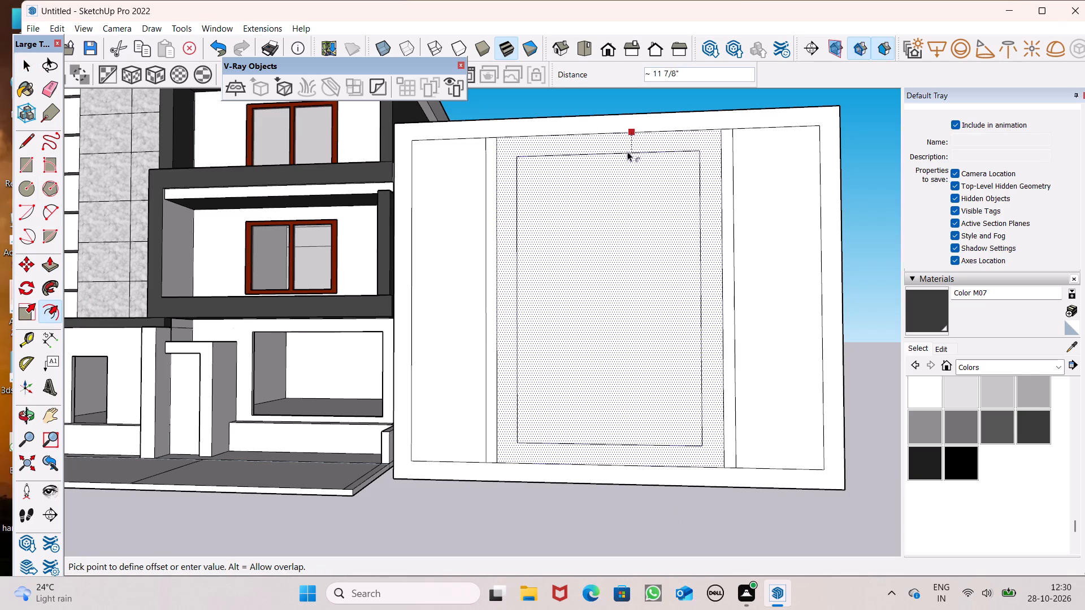
drag(627, 151, 630, 142)
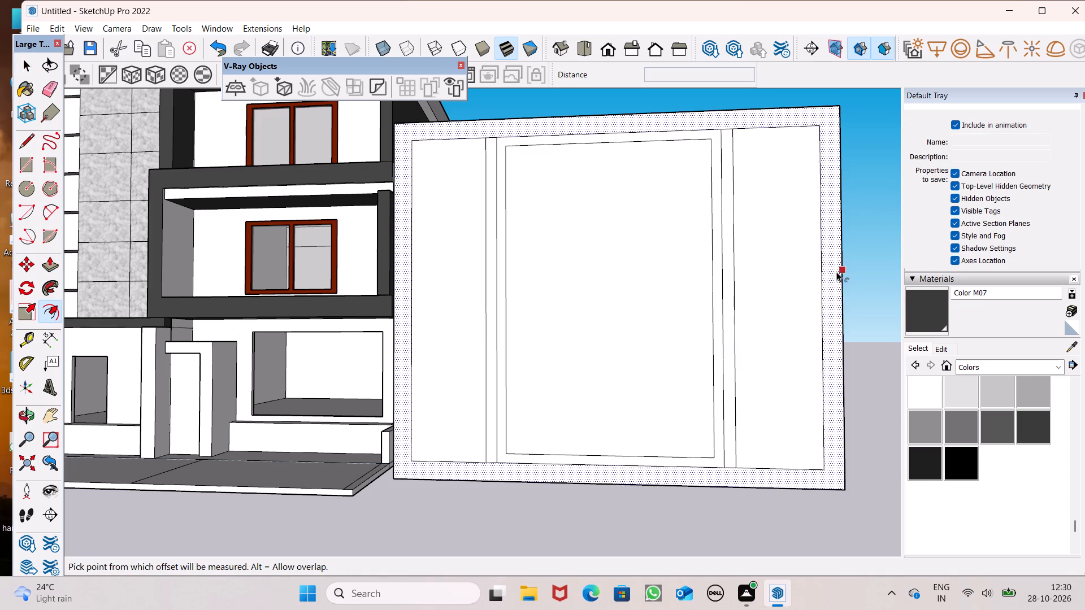
key(space)
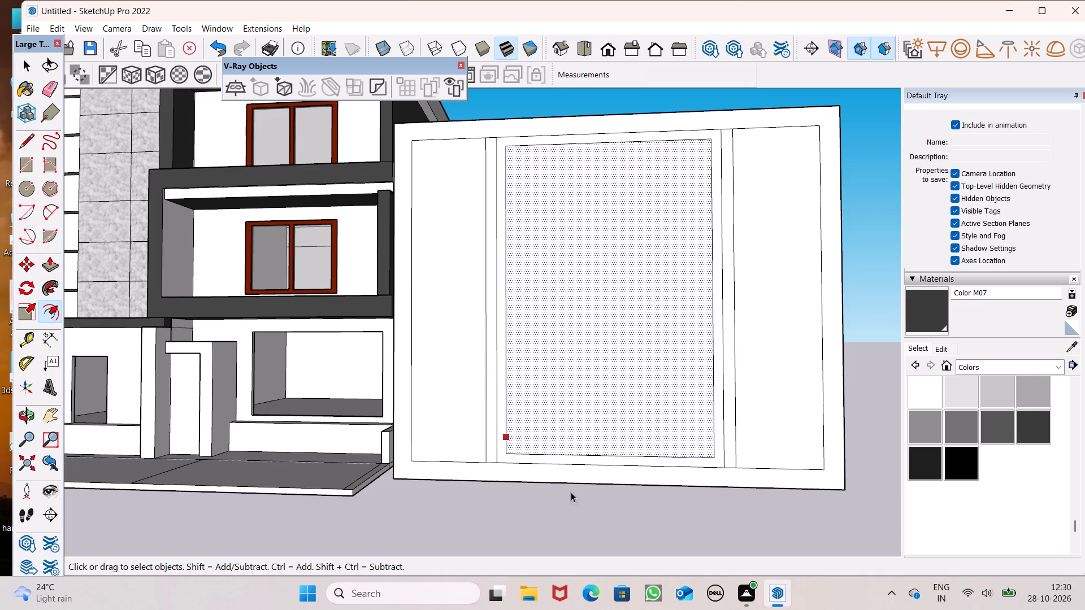
key(space)
drag(839, 522, 849, 511)
Paint the two narrow side panels of the frame with Translucent Glass Dark Green from the Glass and Mirrors collection.
click(983, 367)
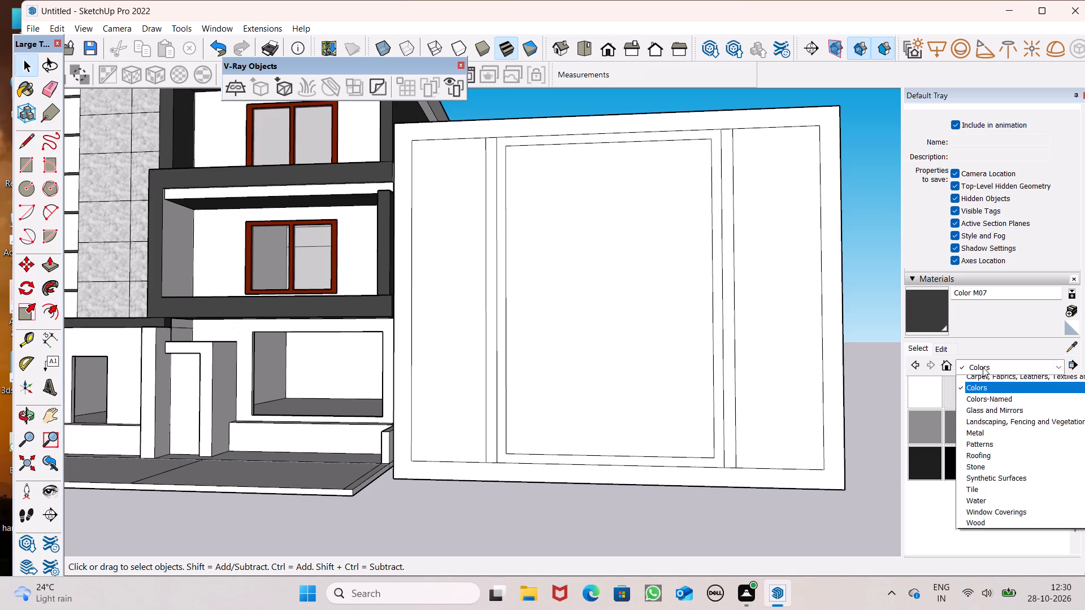
click(980, 440)
click(1031, 435)
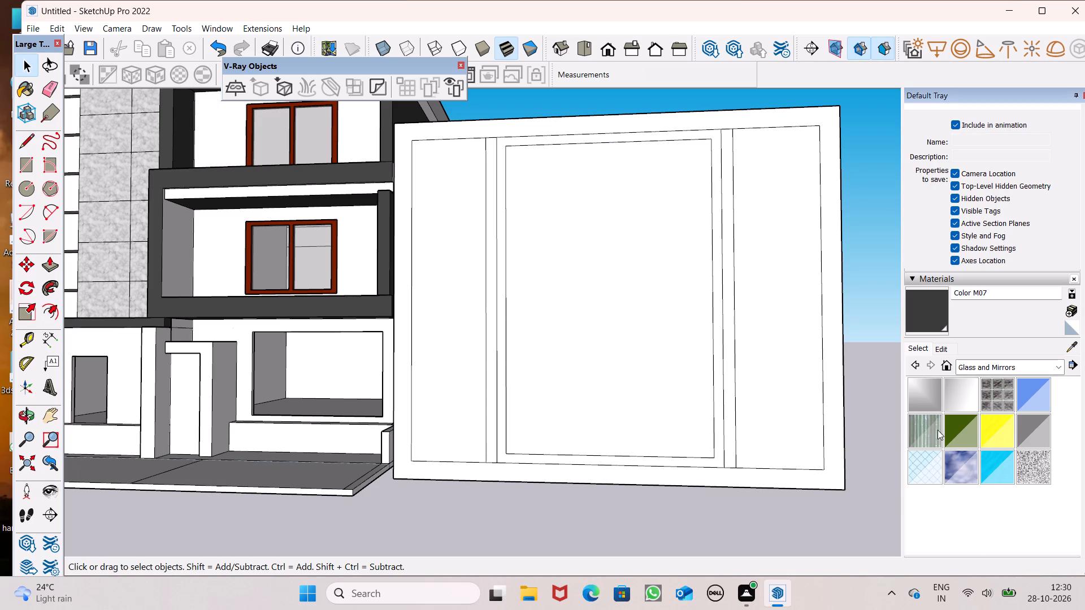
click(1032, 429)
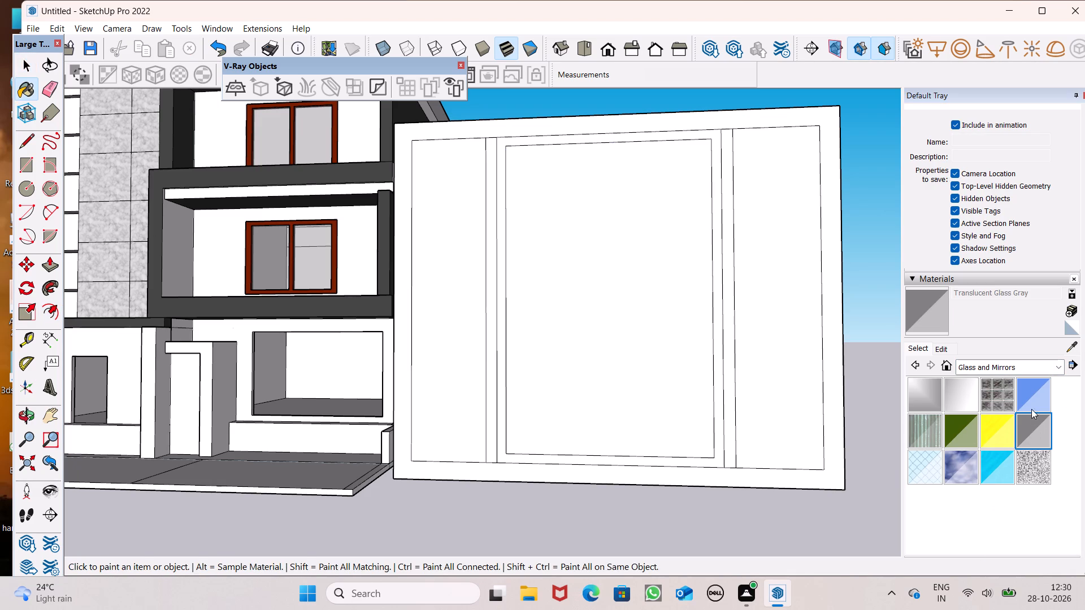
click(964, 421)
click(953, 432)
click(798, 373)
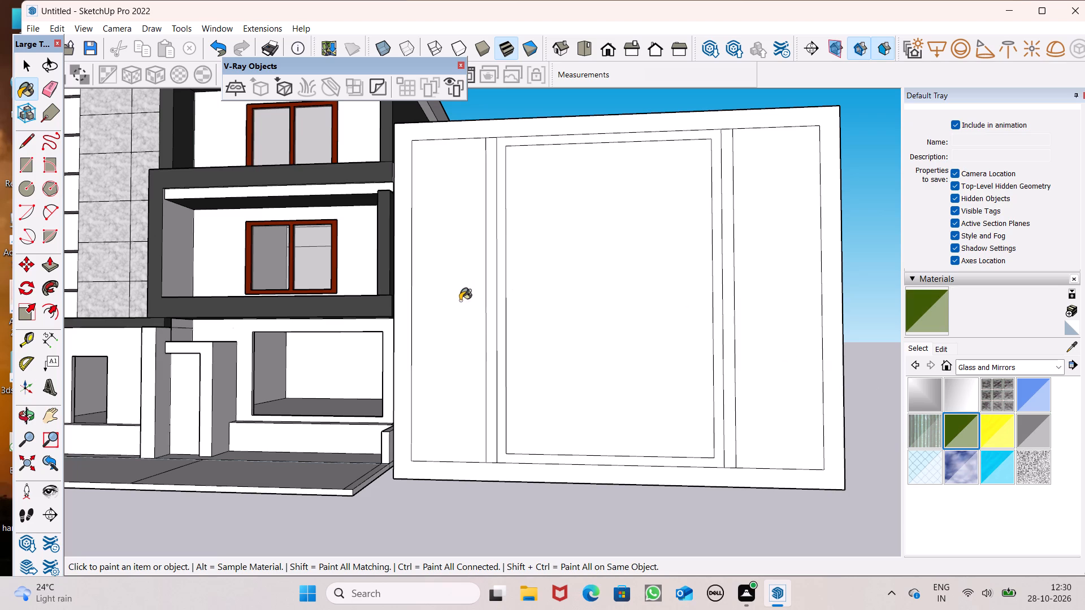
drag(460, 300, 466, 300)
Darken the Translucent Glass Dark Green material to near black by setting its red and green values to 0.
click(954, 351)
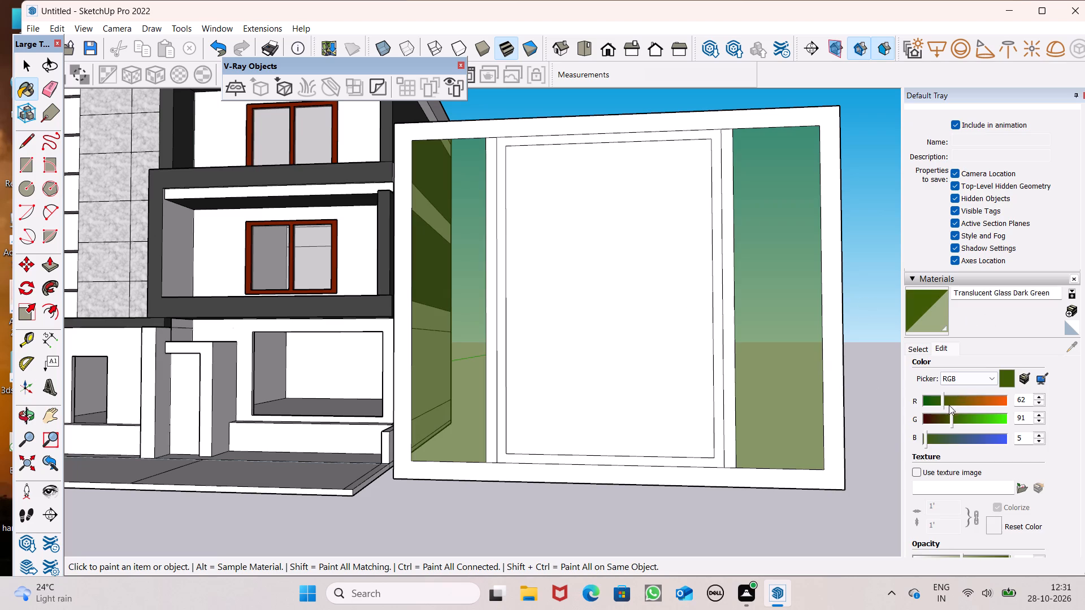
drag(941, 415, 925, 430)
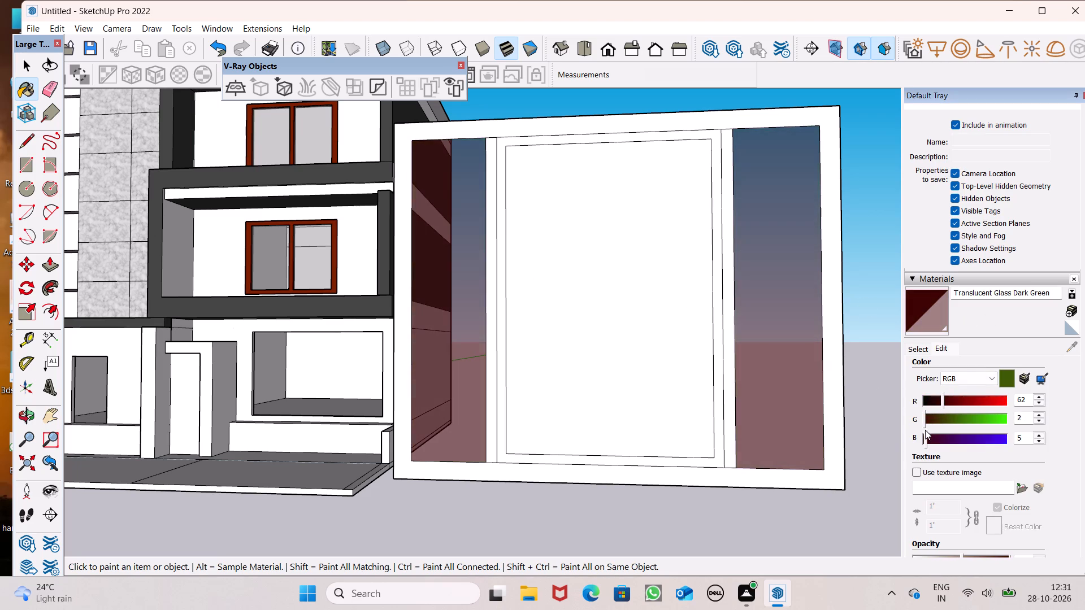
drag(925, 430, 924, 429)
scroll(943, 408, up, 1)
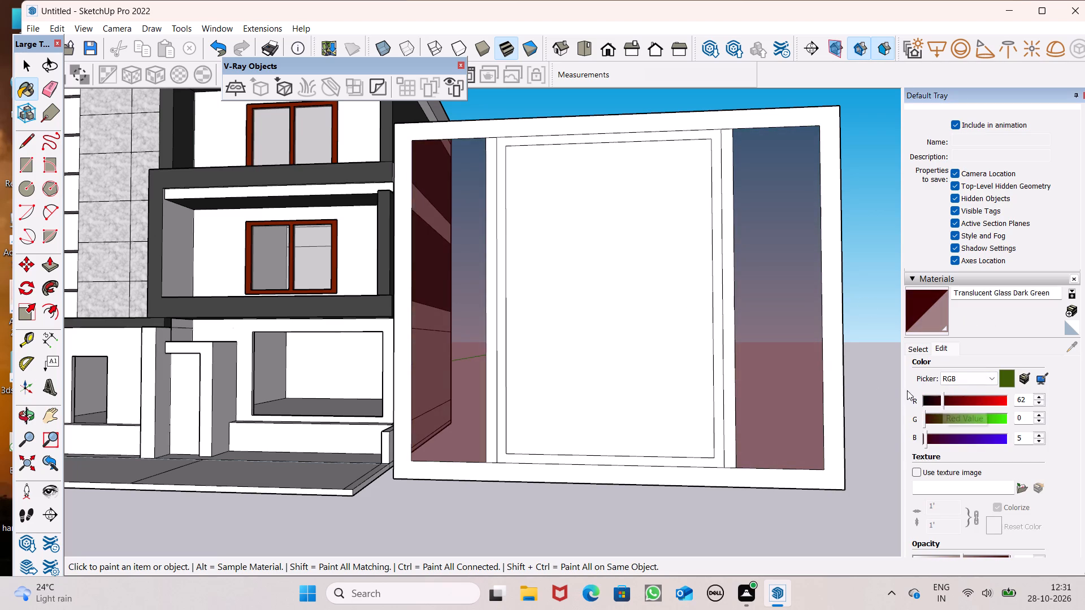
click(924, 400)
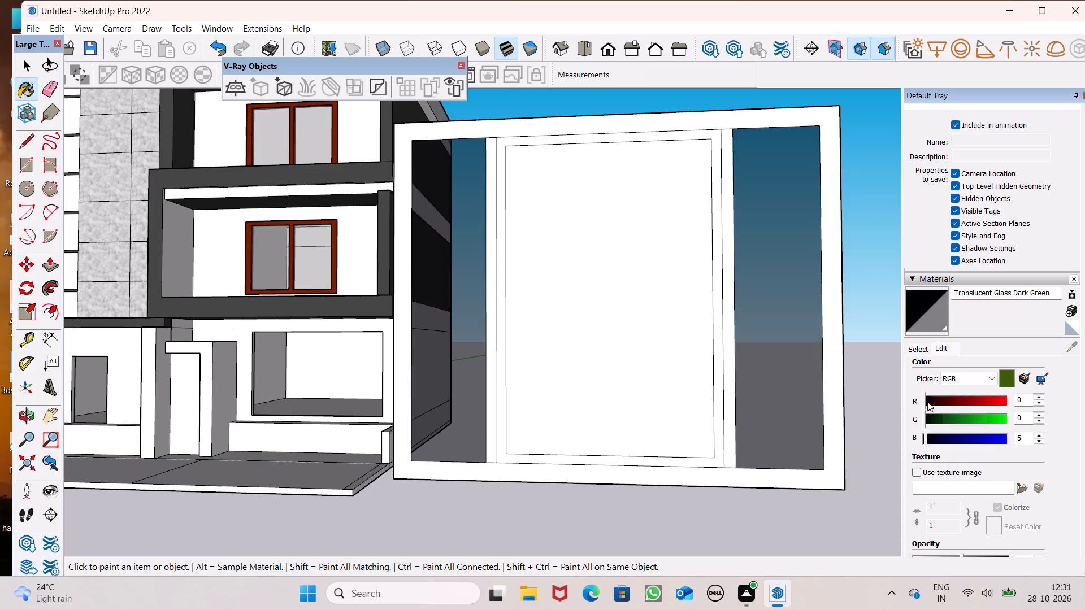
key(space)
key(space)
key(space)
key(space)
key(space)
key(space)
key(space)
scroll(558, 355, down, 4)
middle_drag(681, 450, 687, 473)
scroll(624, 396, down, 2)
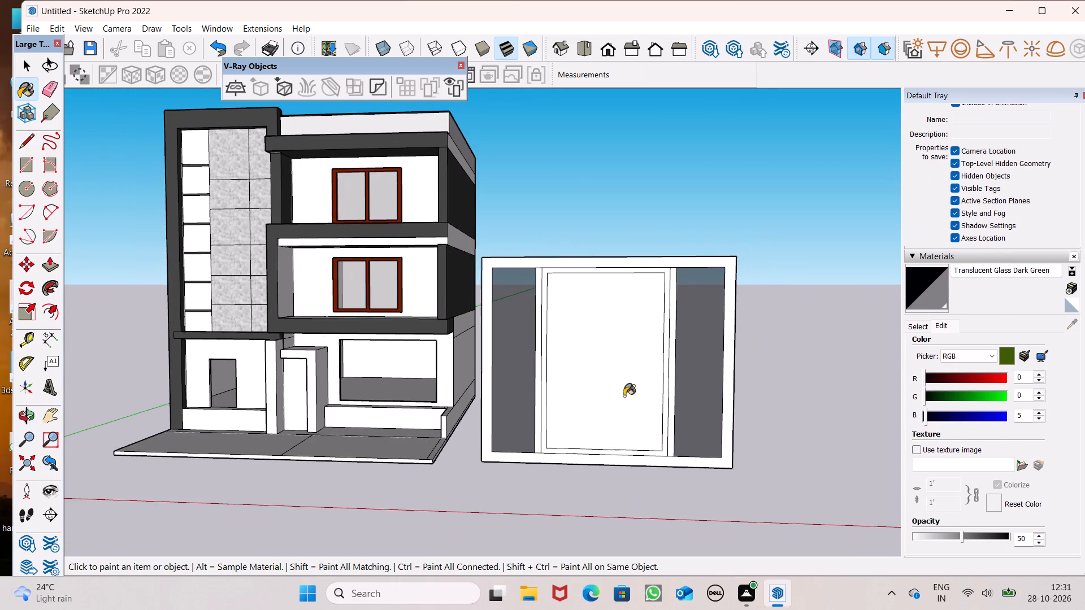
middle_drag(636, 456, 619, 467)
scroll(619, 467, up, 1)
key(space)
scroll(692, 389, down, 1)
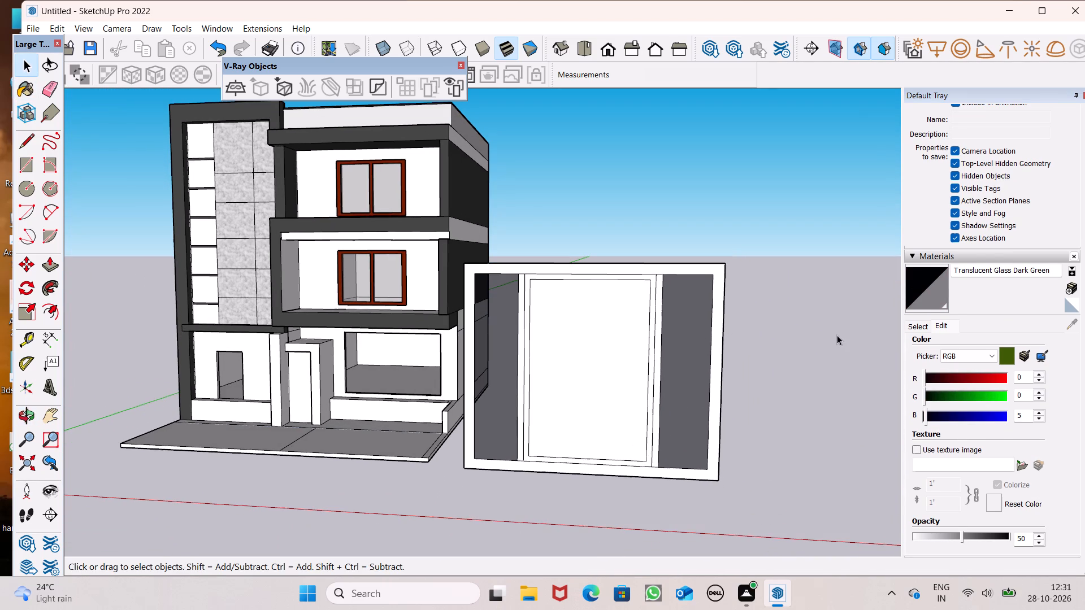
Paint the large central panel of the frame with dark brown Color C08 from the Colors collection.
click(919, 323)
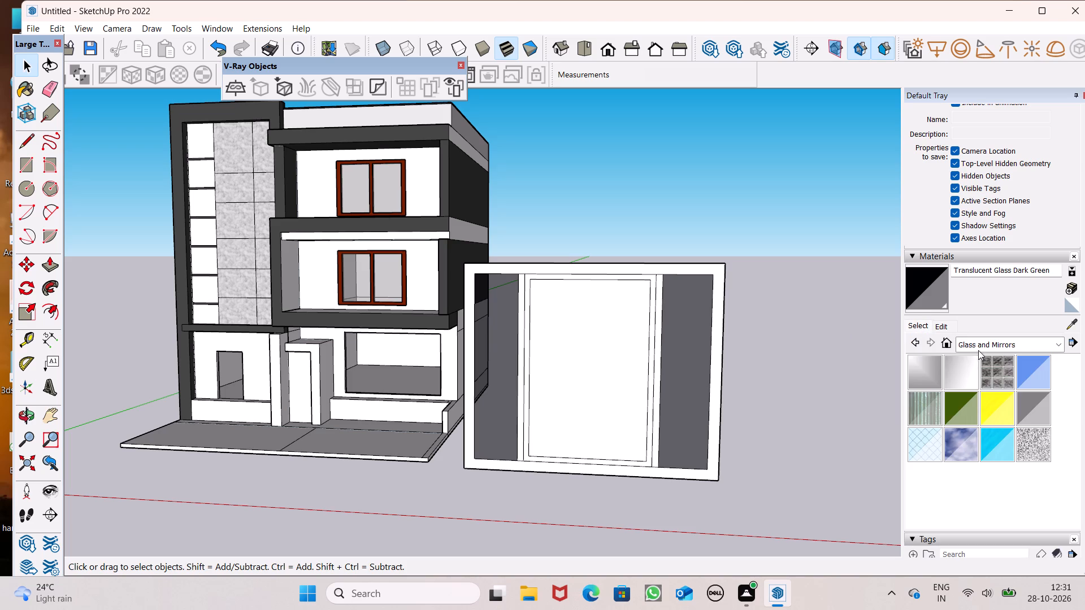
click(988, 339)
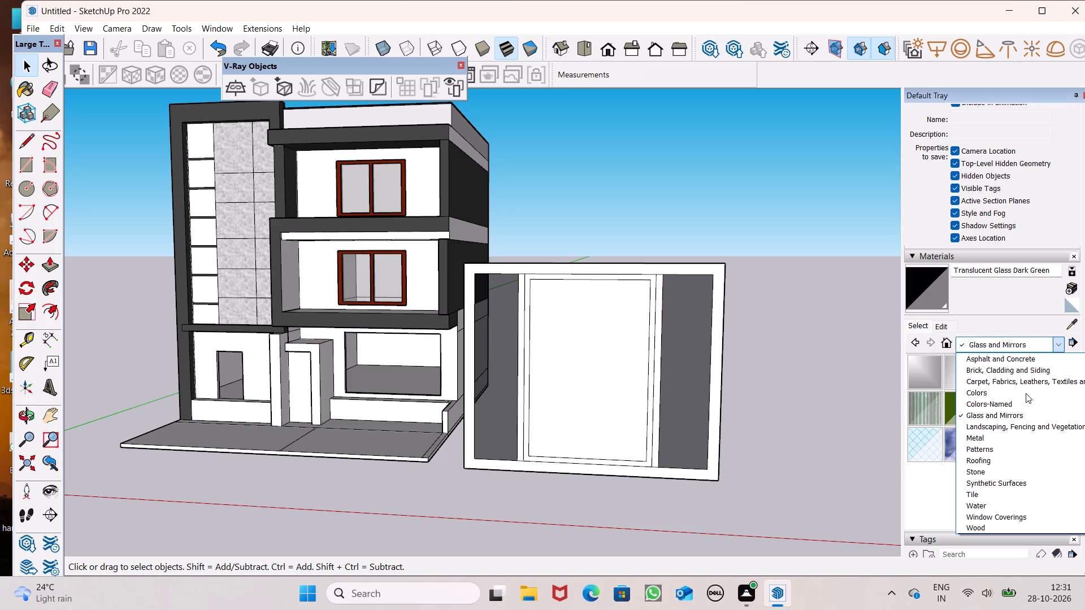
drag(1026, 393, 1029, 382)
scroll(1014, 429, down, 1)
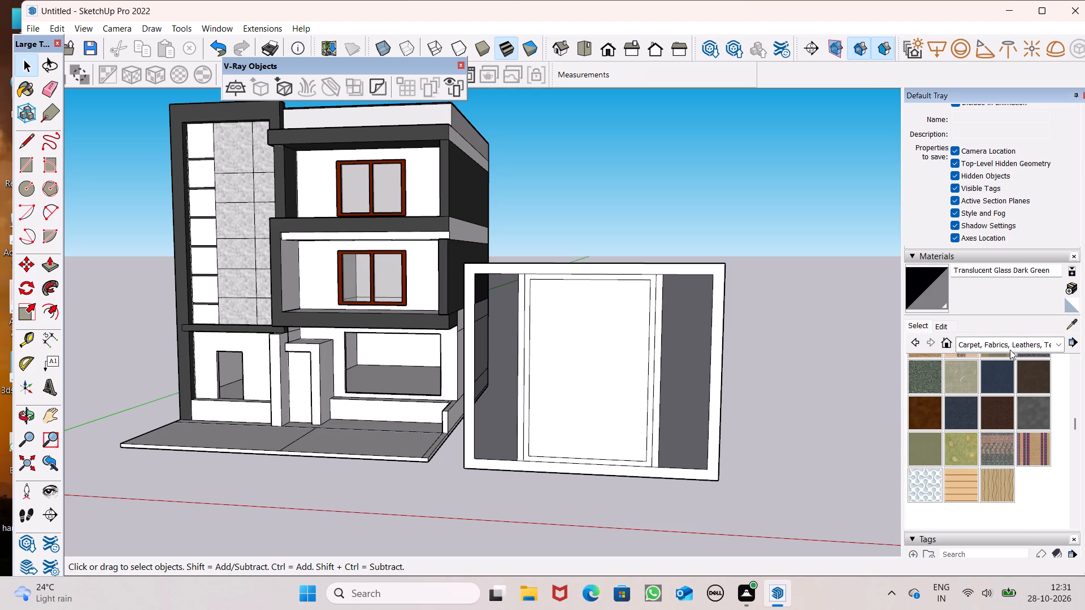
click(1010, 343)
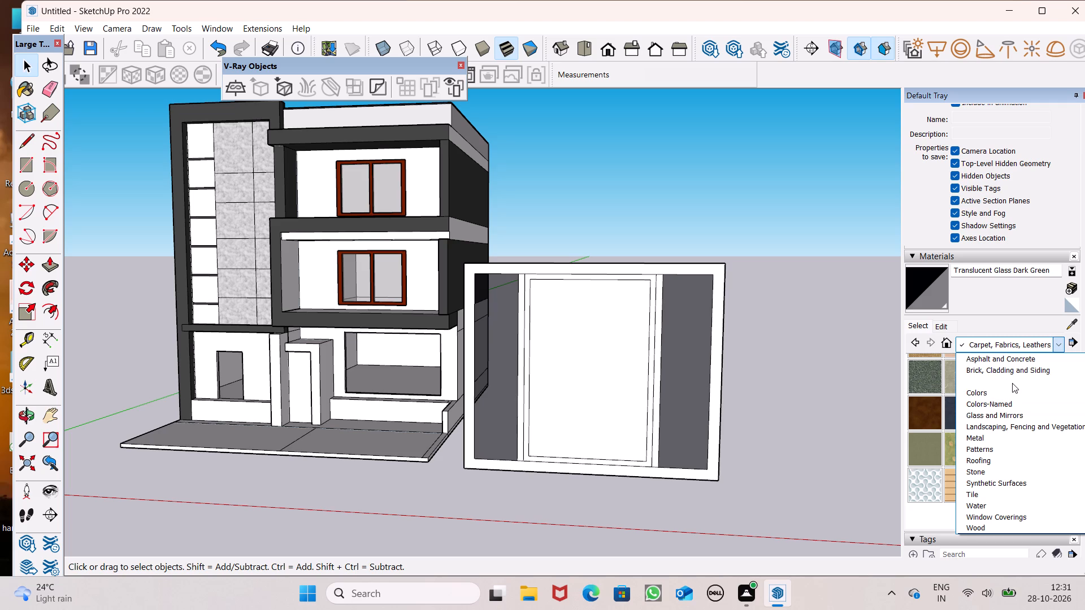
click(1005, 386)
click(1004, 345)
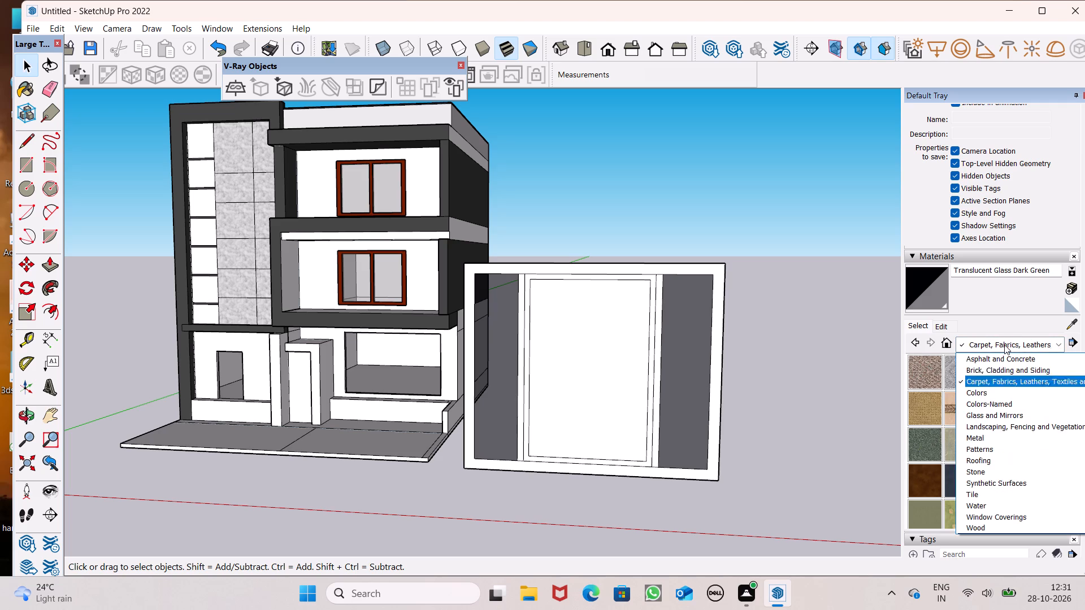
click(982, 392)
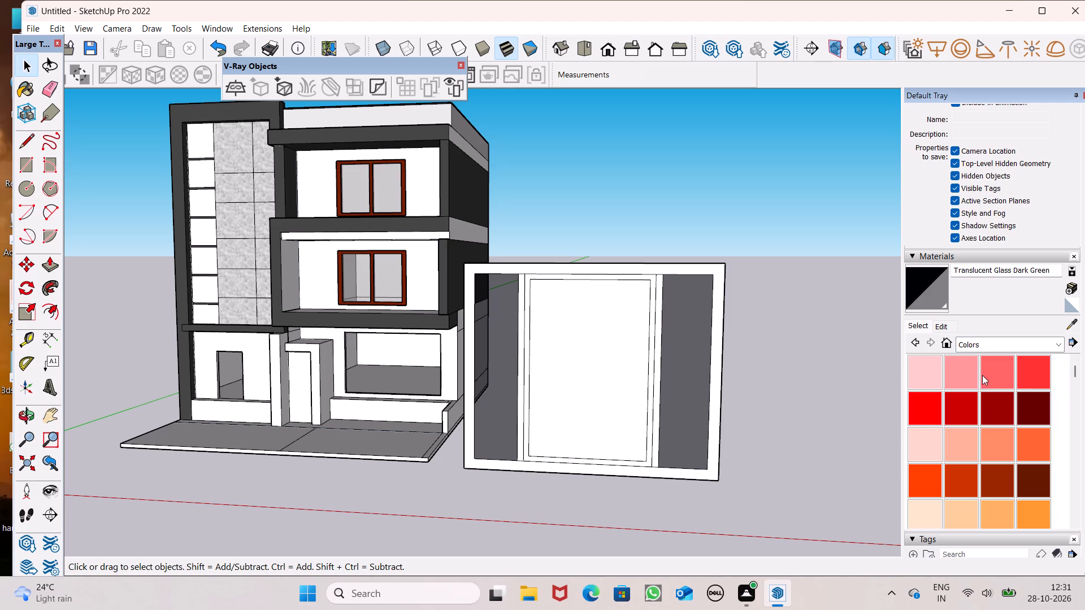
scroll(988, 452, down, 2)
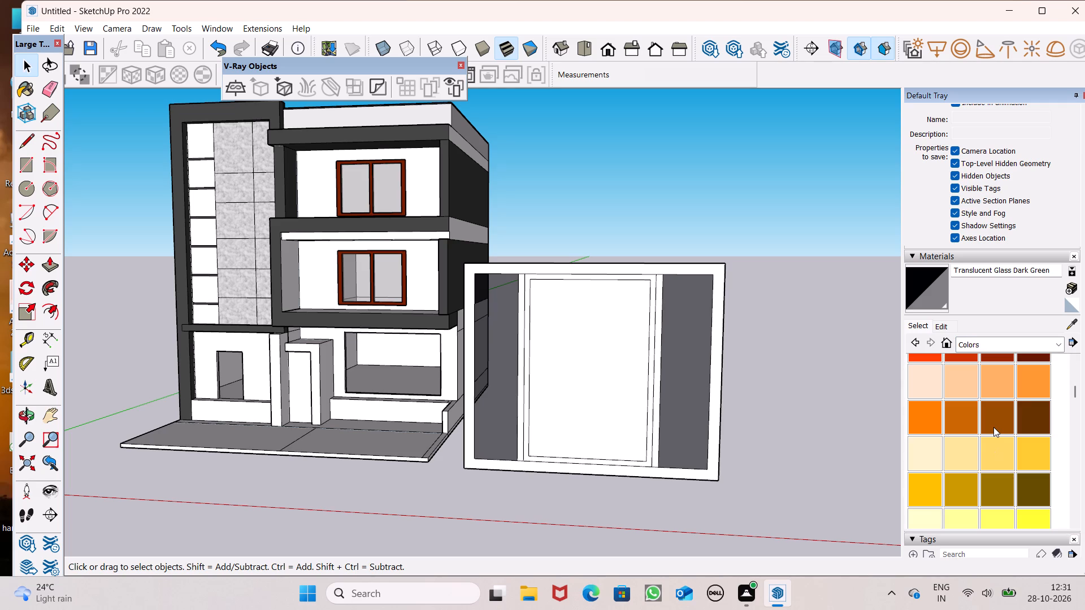
scroll(1027, 422, up, 1)
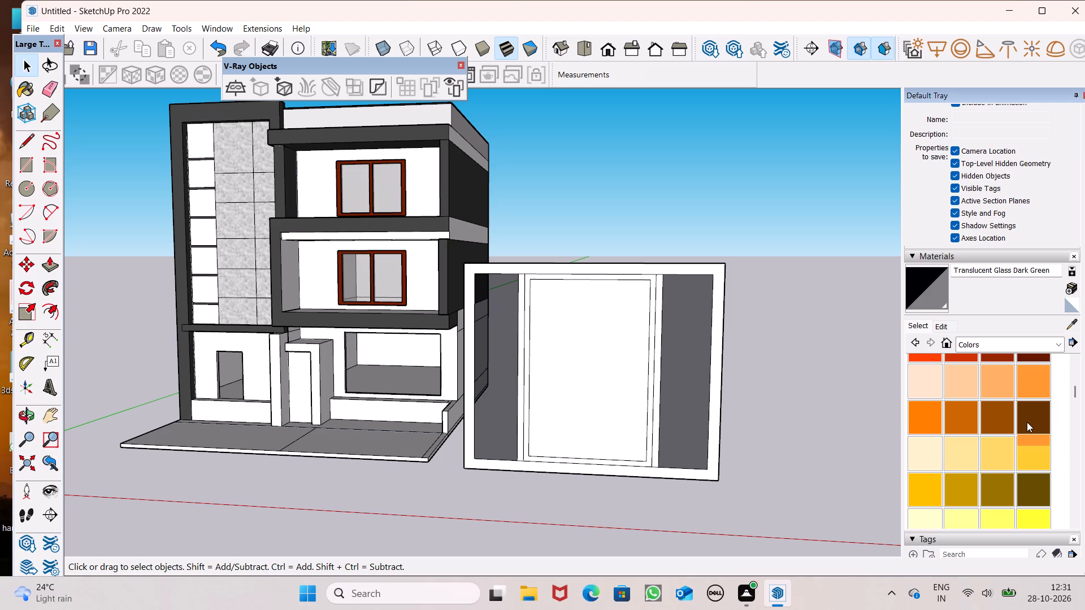
scroll(1027, 428, down, 1)
click(1027, 429)
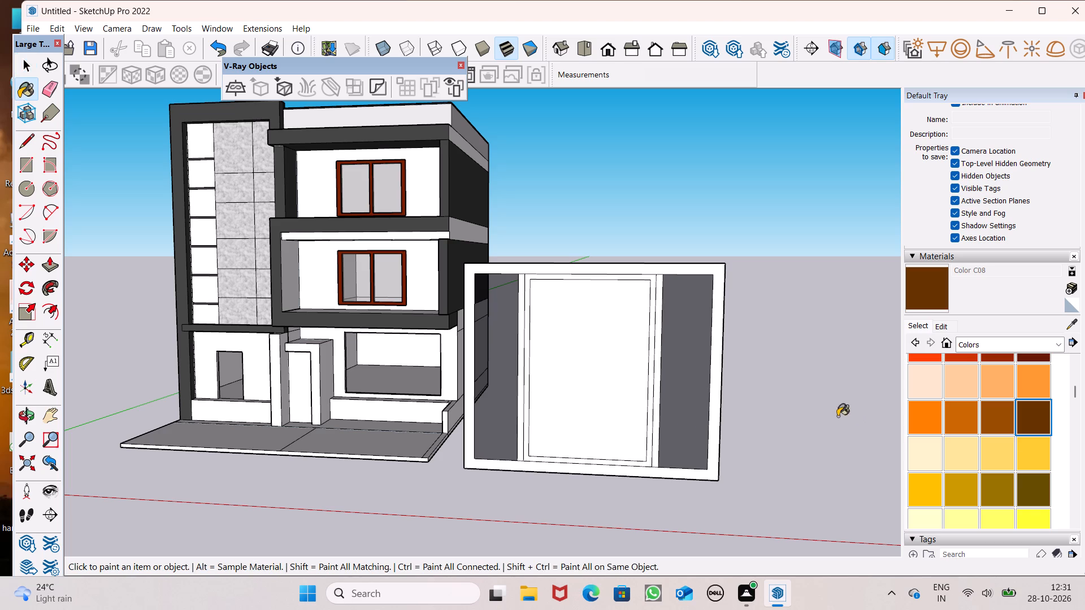
scroll(654, 436, up, 6)
click(578, 408)
Paint the central panel's border, both vertical strips and the outer frame with the same brown Color C08.
scroll(593, 413, up, 5)
scroll(632, 385, down, 4)
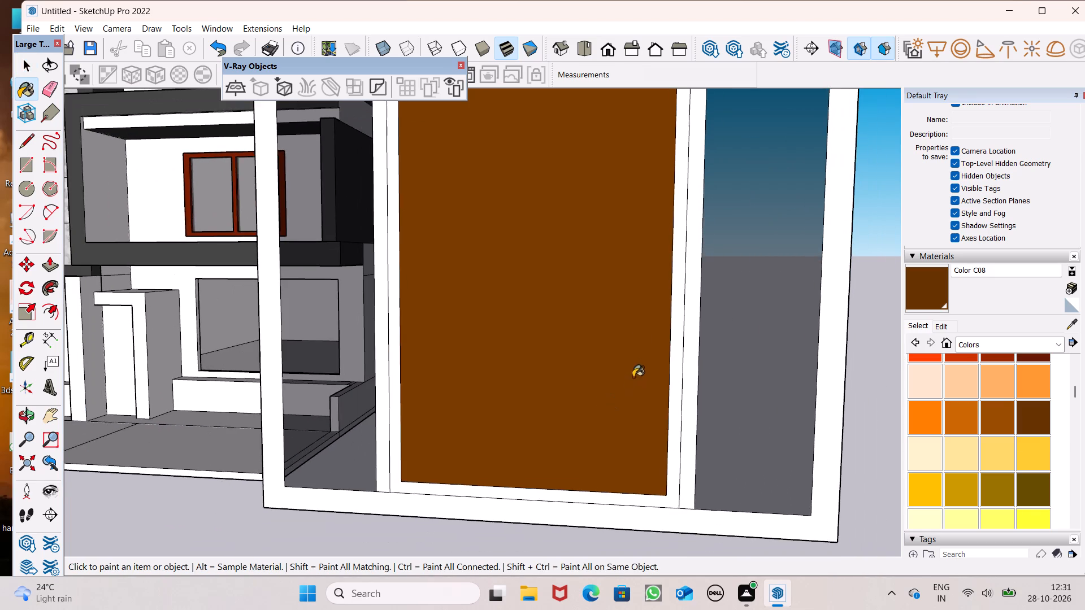
scroll(633, 311, down, 2)
middle_drag(495, 368, 528, 445)
scroll(524, 311, up, 6)
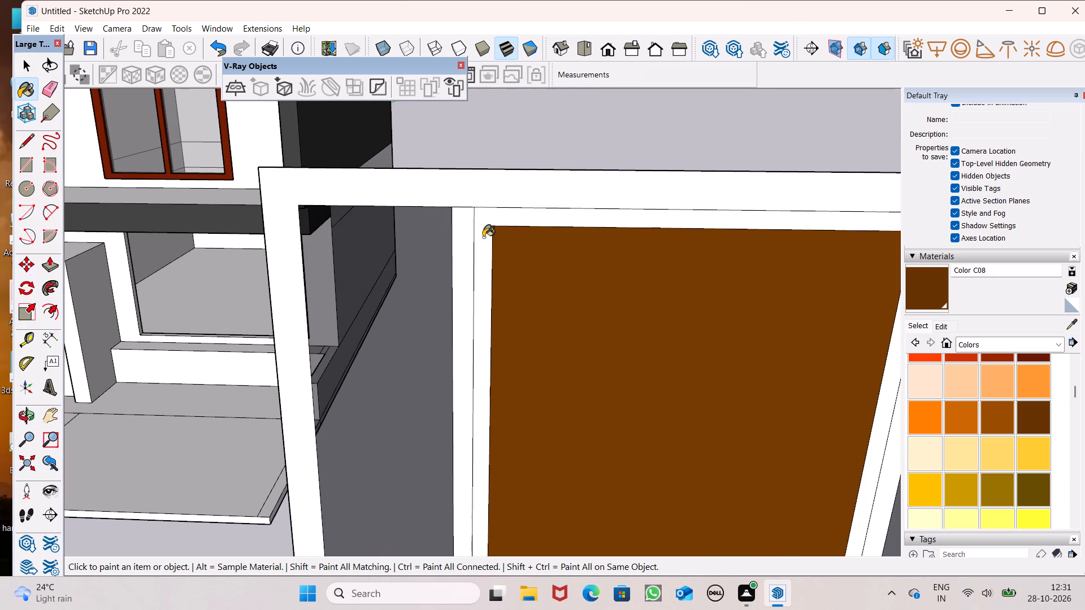
click(483, 237)
scroll(505, 203, down, 9)
scroll(496, 231, up, 5)
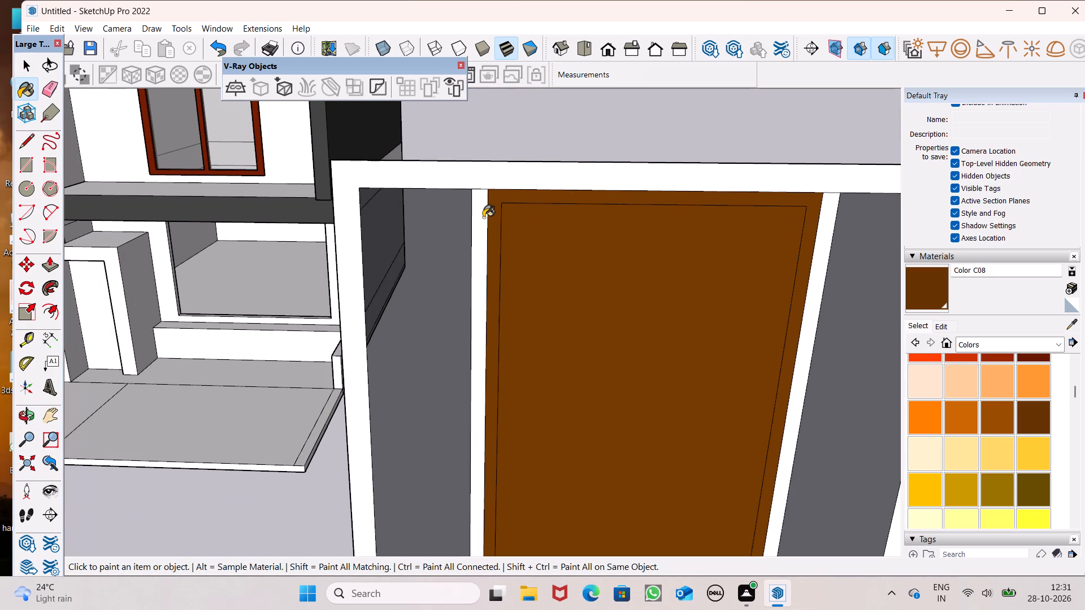
drag(483, 216, 484, 206)
click(494, 188)
click(831, 222)
scroll(816, 184, down, 3)
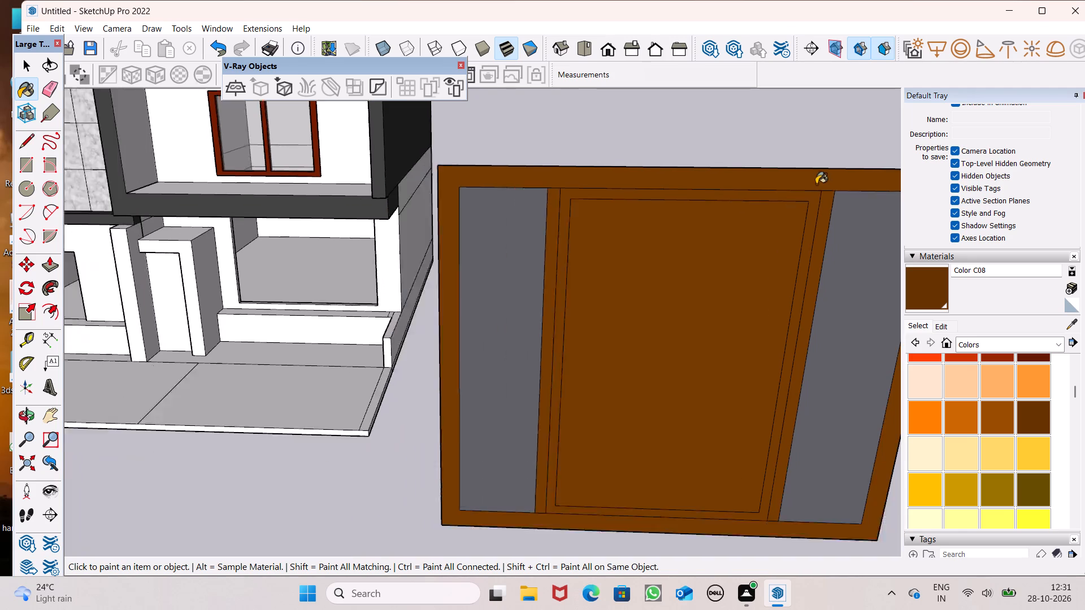
Paint the back faces of the door unit's outer frame, panel border, both vertical strips and central panel with brown Color C08.
scroll(816, 184, down, 9)
middle_drag(743, 315, 362, 355)
scroll(657, 386, down, 5)
middle_drag(643, 426, 464, 458)
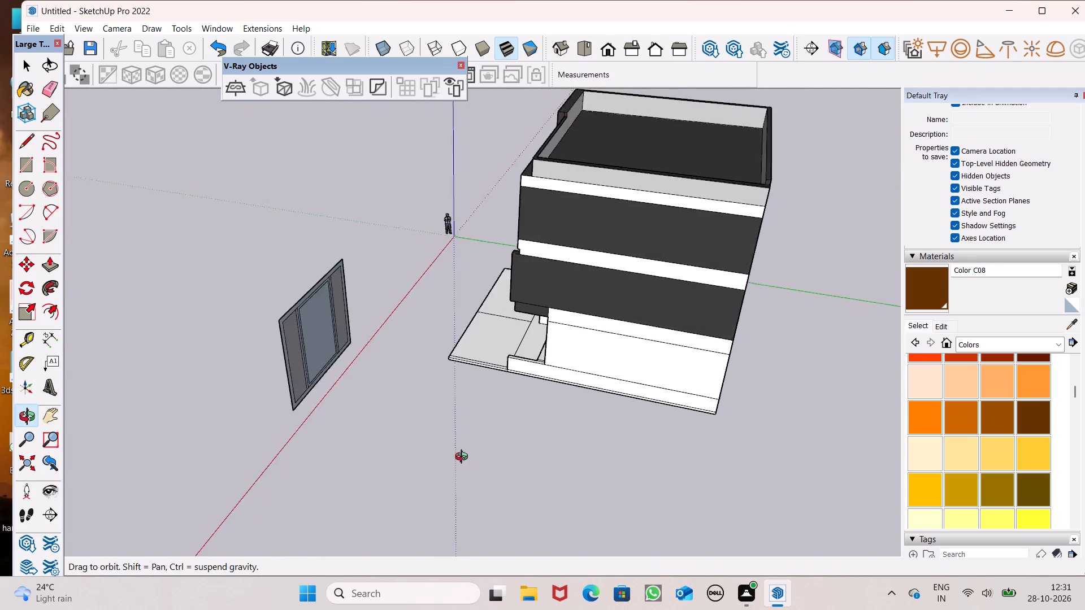
middle_drag(464, 458, 417, 436)
scroll(633, 429, down, 5)
scroll(360, 347, up, 13)
scroll(410, 278, up, 6)
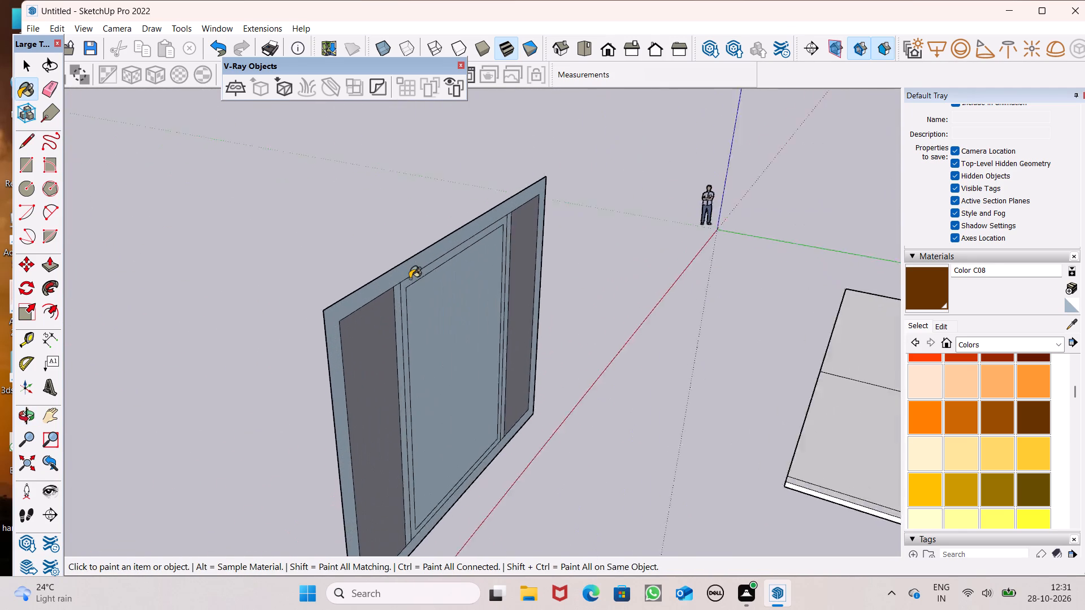
scroll(410, 278, up, 2)
click(410, 271)
scroll(403, 278, up, 6)
click(400, 291)
scroll(431, 275, down, 5)
scroll(361, 343, up, 4)
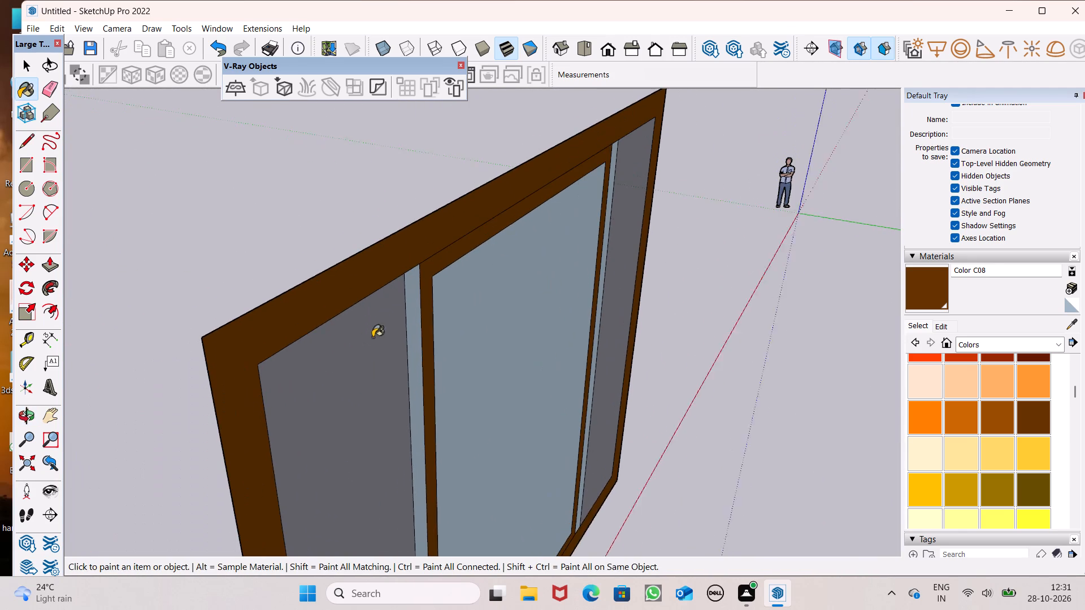
scroll(372, 337, up, 1)
click(427, 313)
middle_drag(577, 316, 230, 337)
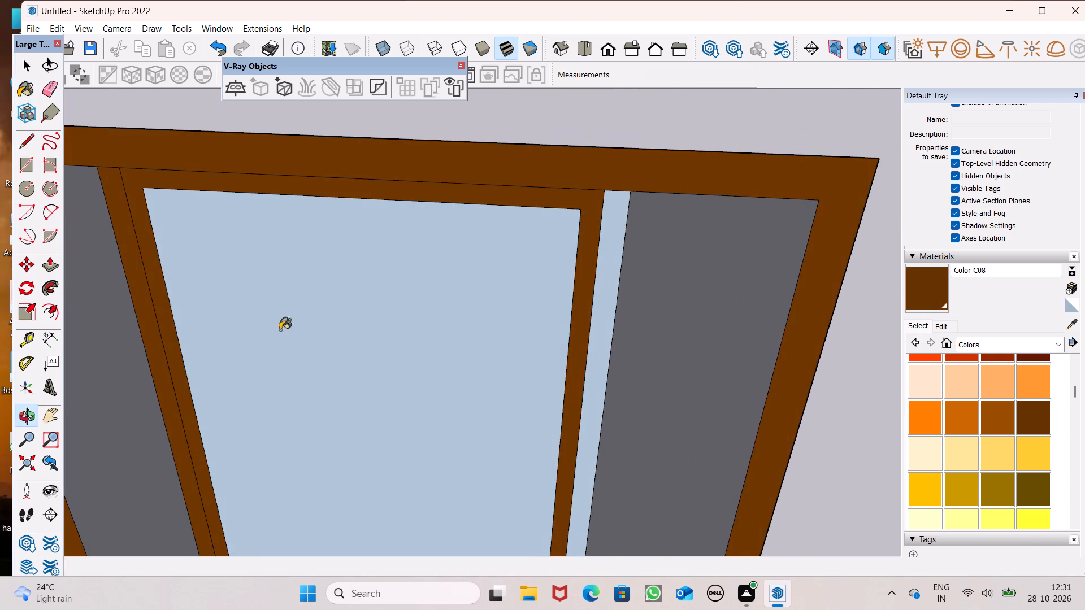
scroll(596, 289, up, 3)
click(610, 289)
click(441, 285)
Push/Pull the front face of the door unit's outer frame outward by about 8 1/8".
scroll(628, 235, down, 5)
middle_drag(620, 273, 442, 240)
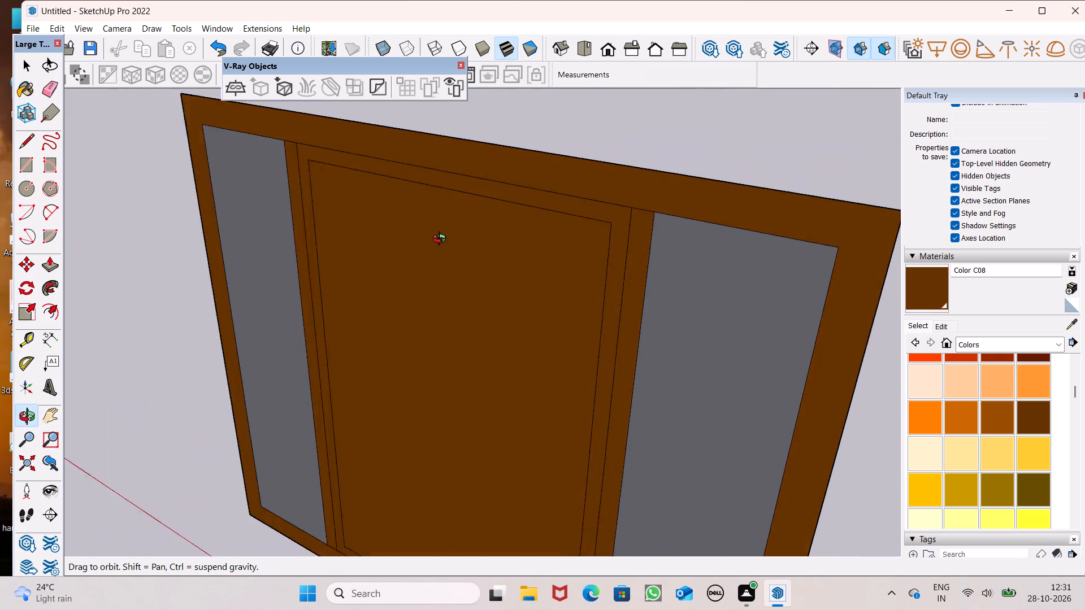
middle_drag(442, 240, 880, 266)
scroll(880, 266, up, 1)
scroll(609, 175, down, 11)
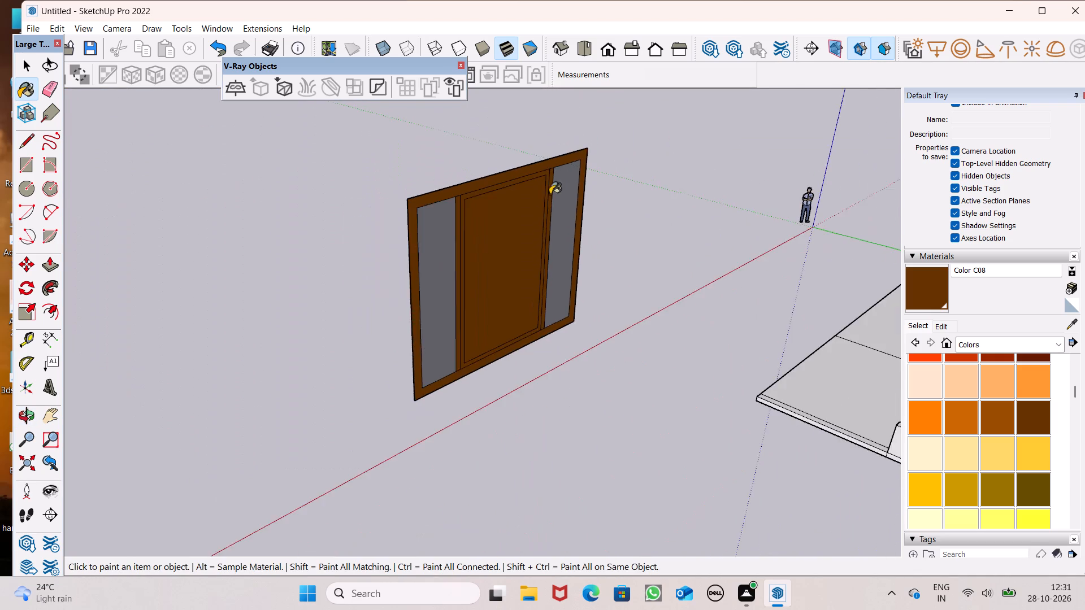
middle_drag(302, 250, 892, 272)
middle_drag(473, 243, 576, 239)
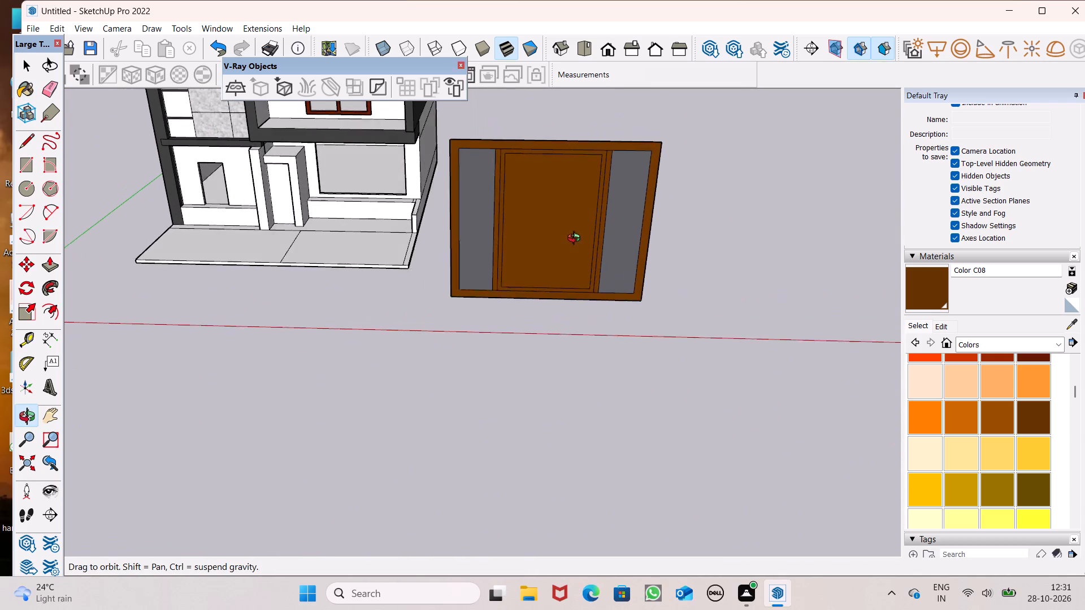
middle_drag(576, 239, 561, 247)
scroll(561, 247, up, 4)
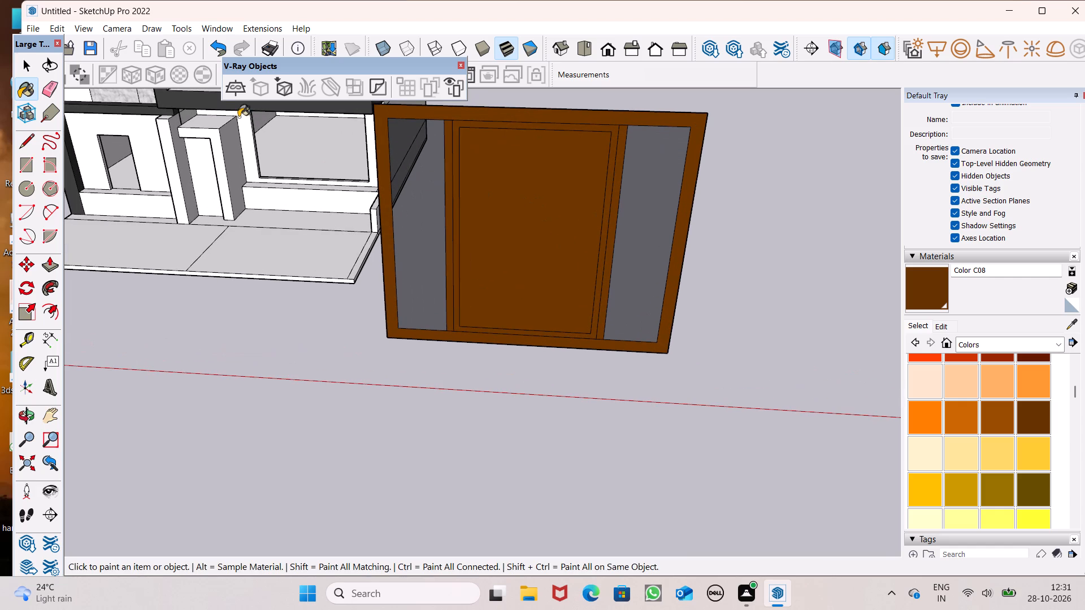
click(41, 266)
scroll(540, 219, down, 1)
middle_drag(617, 353, 553, 402)
scroll(561, 422, up, 7)
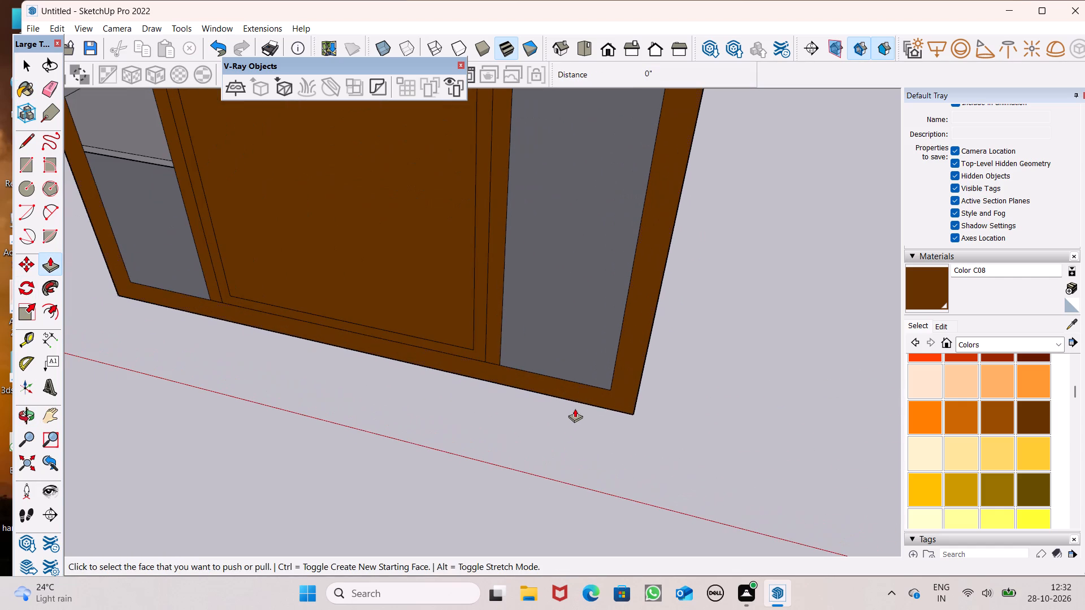
ctrl+drag(610, 403, 611, 418)
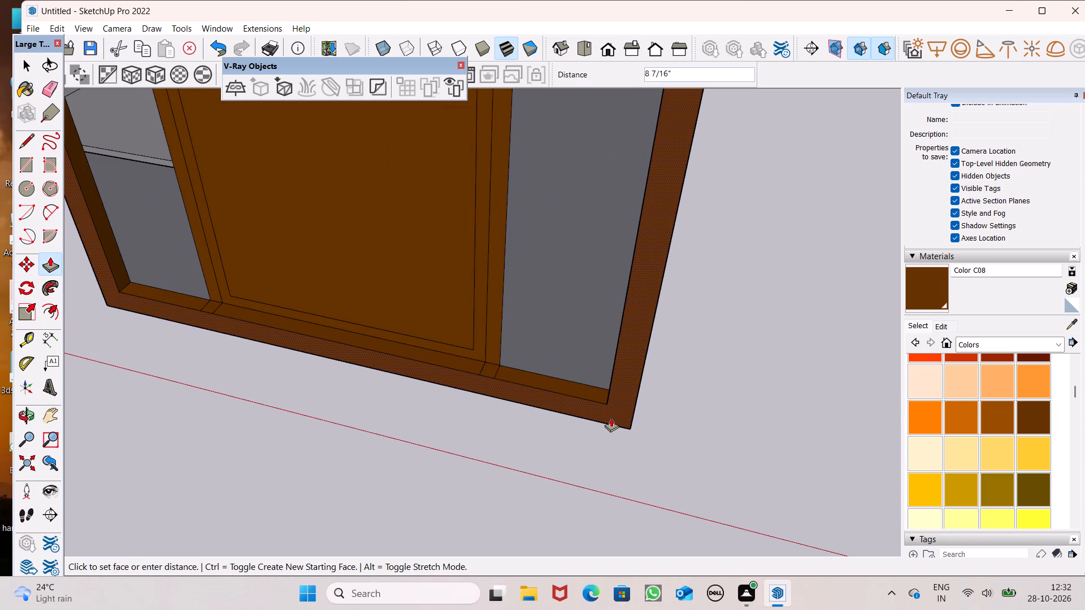
ctrl+drag(611, 418, 611, 417)
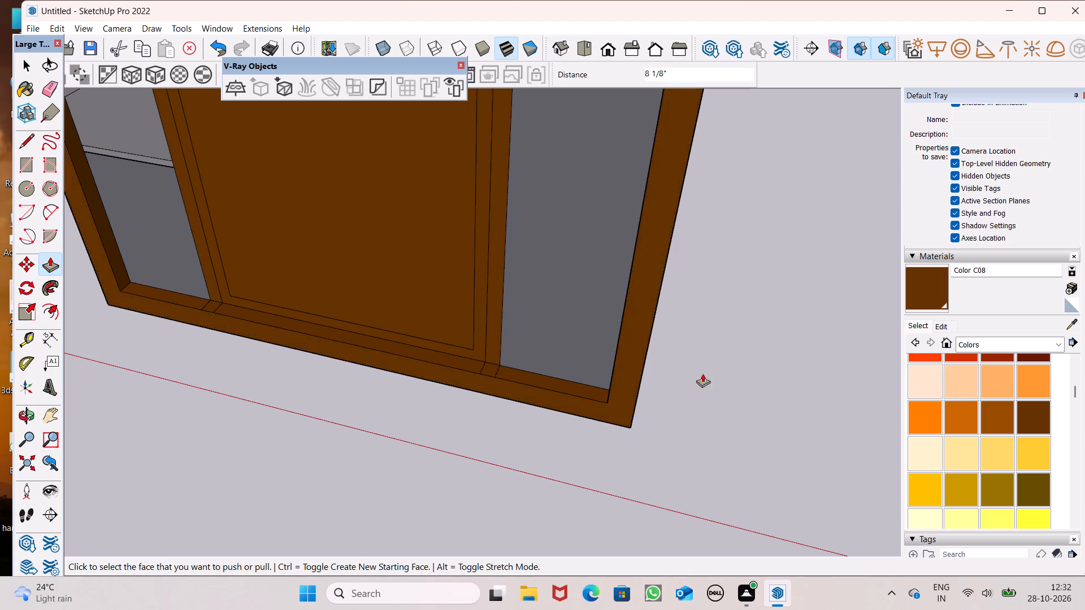
Pull the front face of the outer frame outward by about a further 4 1/8".
scroll(707, 362, down, 5)
middle_drag(711, 385, 498, 382)
scroll(499, 386, up, 2)
scroll(719, 353, down, 6)
middle_drag(646, 376, 278, 349)
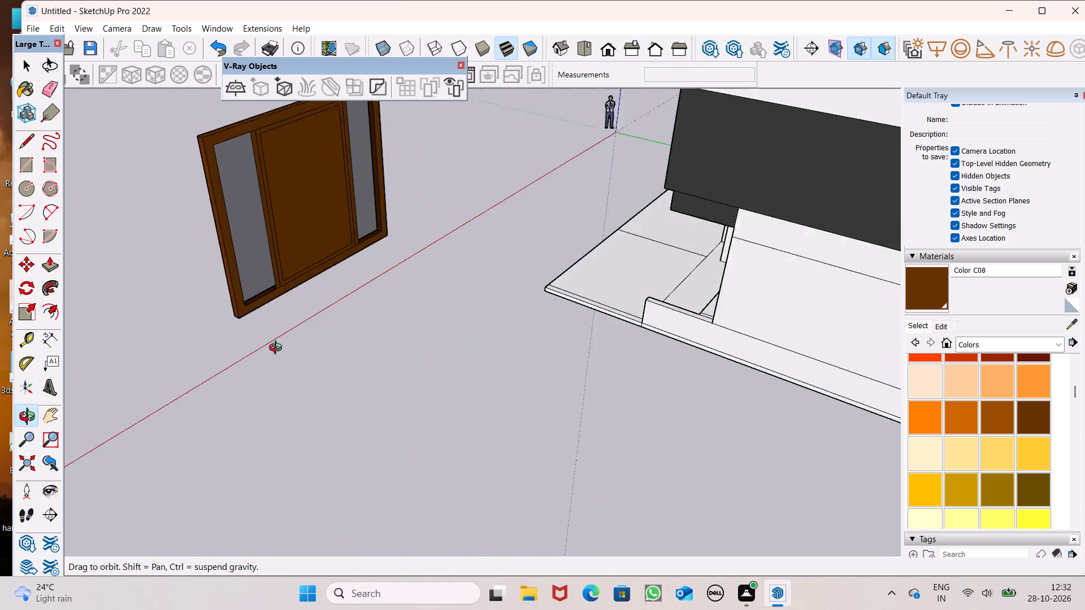
middle_drag(278, 349, 251, 322)
scroll(558, 179, down, 6)
scroll(418, 230, up, 15)
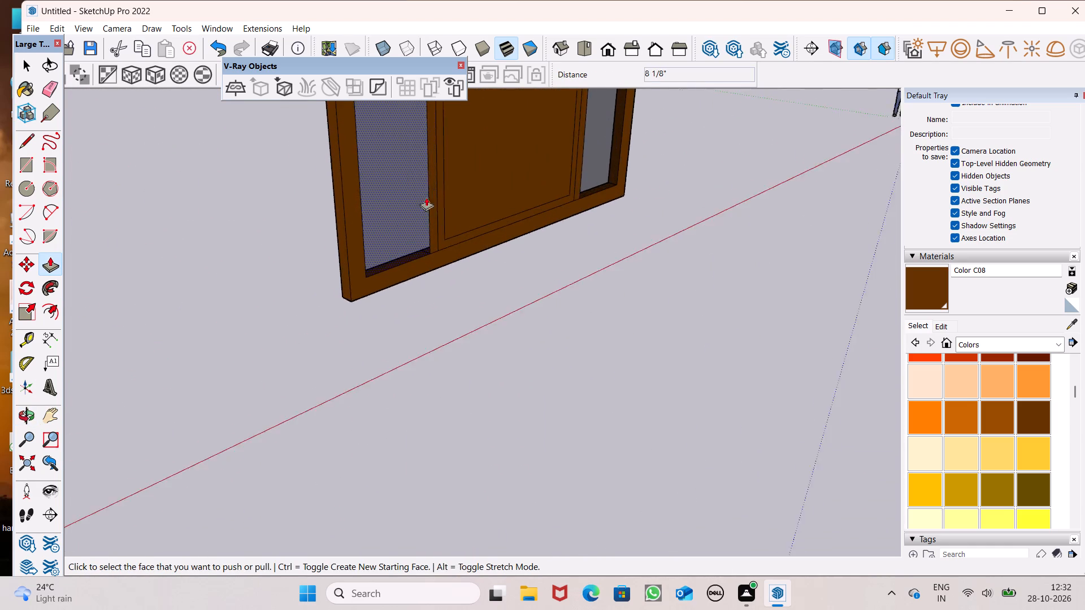
scroll(470, 269, down, 3)
scroll(457, 274, up, 7)
scroll(485, 270, down, 6)
scroll(481, 273, up, 1)
middle_drag(481, 280, 1041, 353)
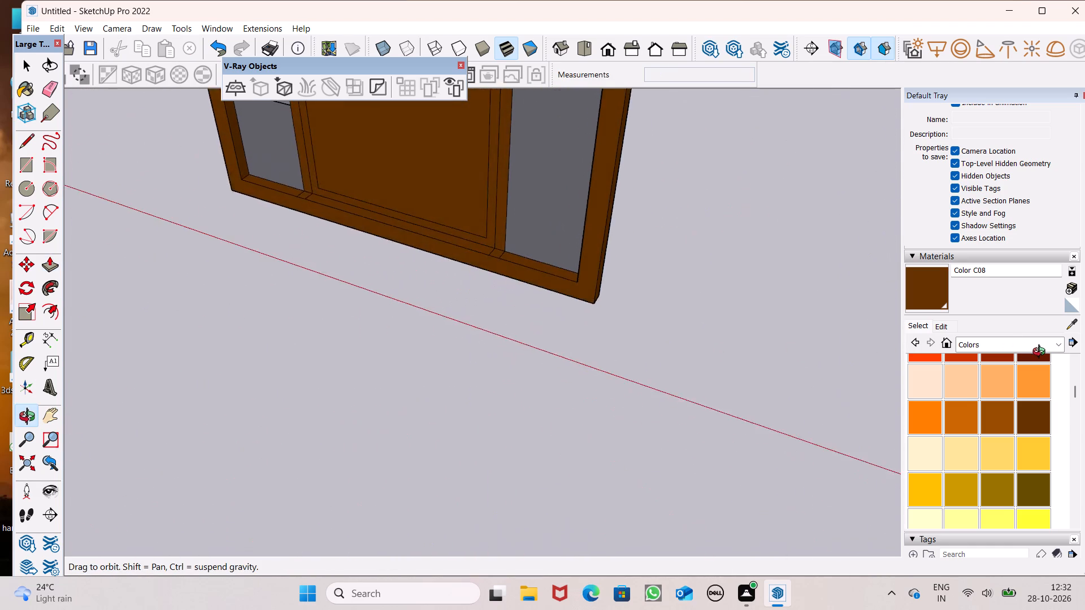
middle_drag(1041, 353, 992, 347)
scroll(544, 263, up, 6)
drag(484, 290, 481, 302)
scroll(377, 223, up, 3)
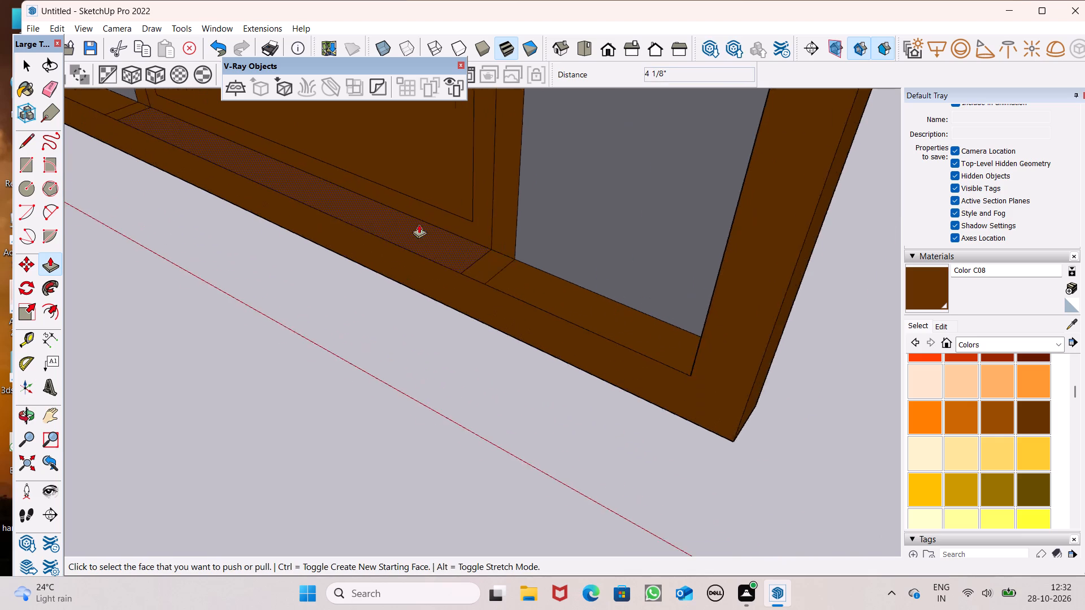
Pull the border around the central door panel outward by about 6 5/8".
scroll(419, 224, up, 2)
drag(502, 226, 489, 246)
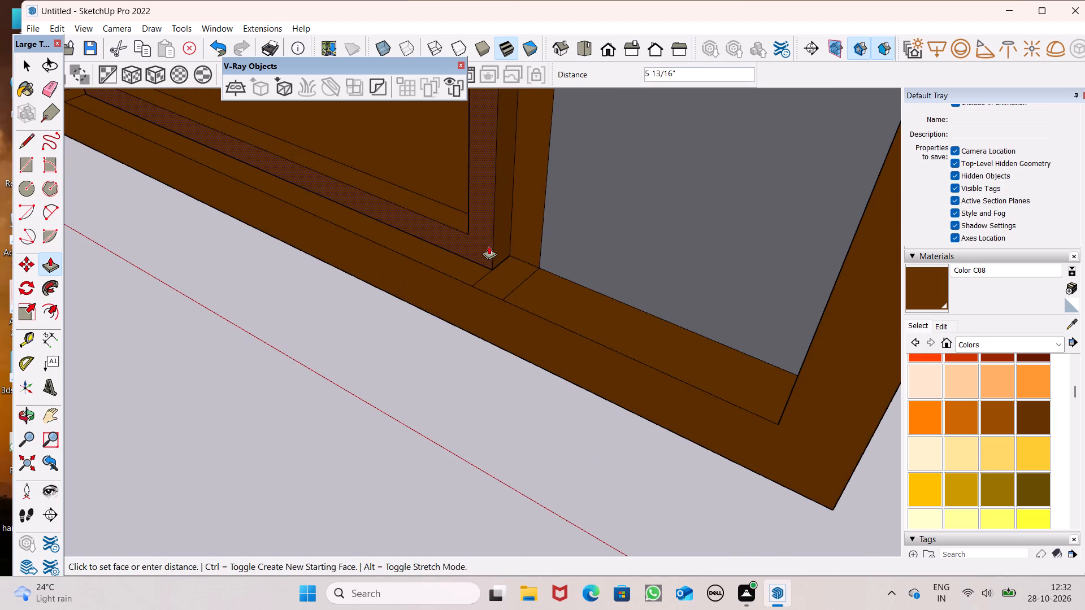
drag(489, 246, 486, 247)
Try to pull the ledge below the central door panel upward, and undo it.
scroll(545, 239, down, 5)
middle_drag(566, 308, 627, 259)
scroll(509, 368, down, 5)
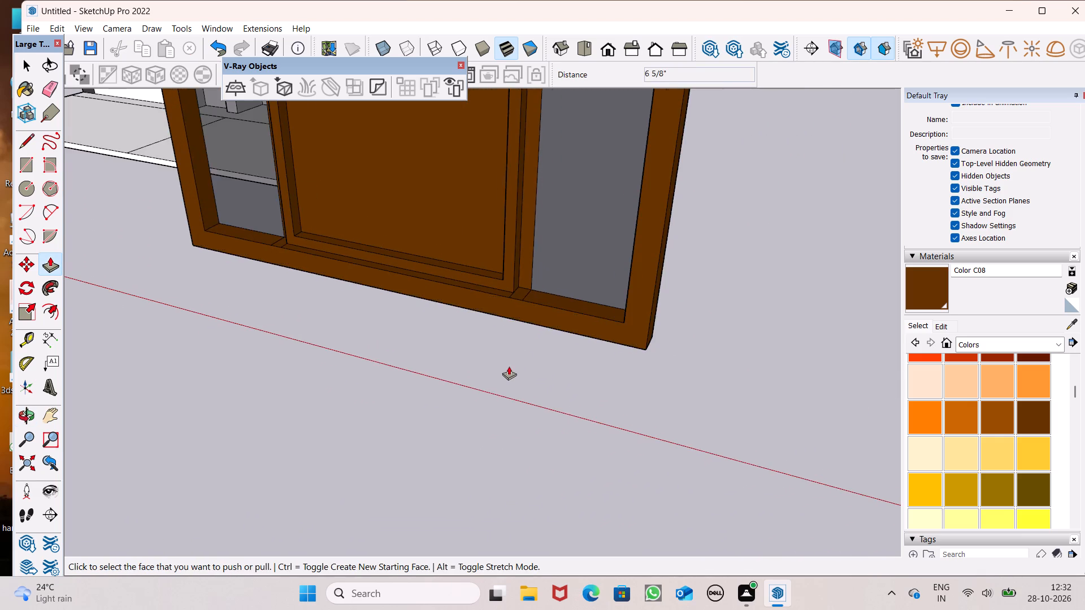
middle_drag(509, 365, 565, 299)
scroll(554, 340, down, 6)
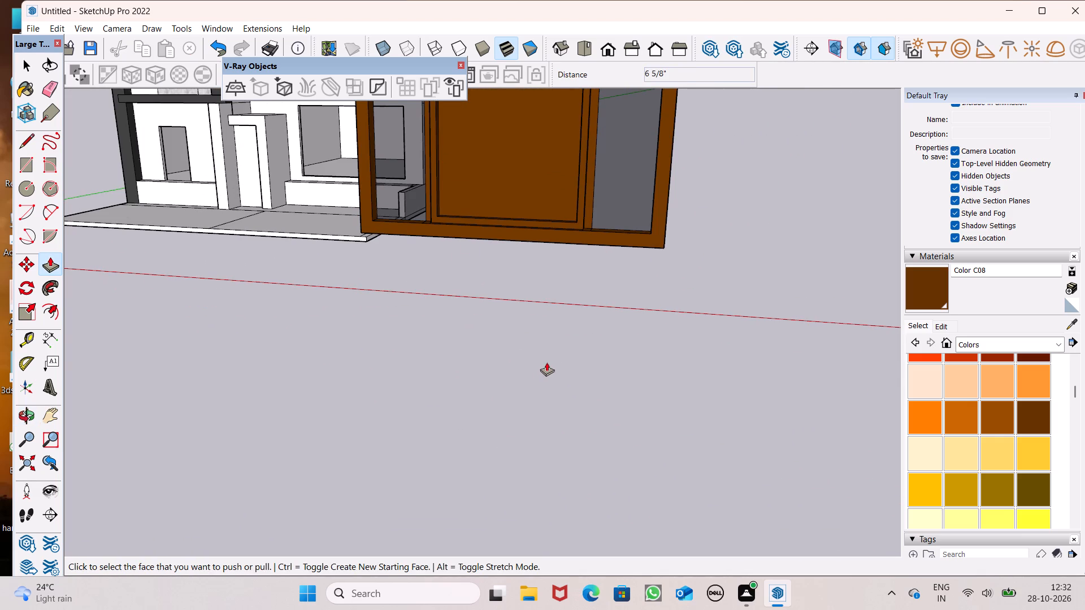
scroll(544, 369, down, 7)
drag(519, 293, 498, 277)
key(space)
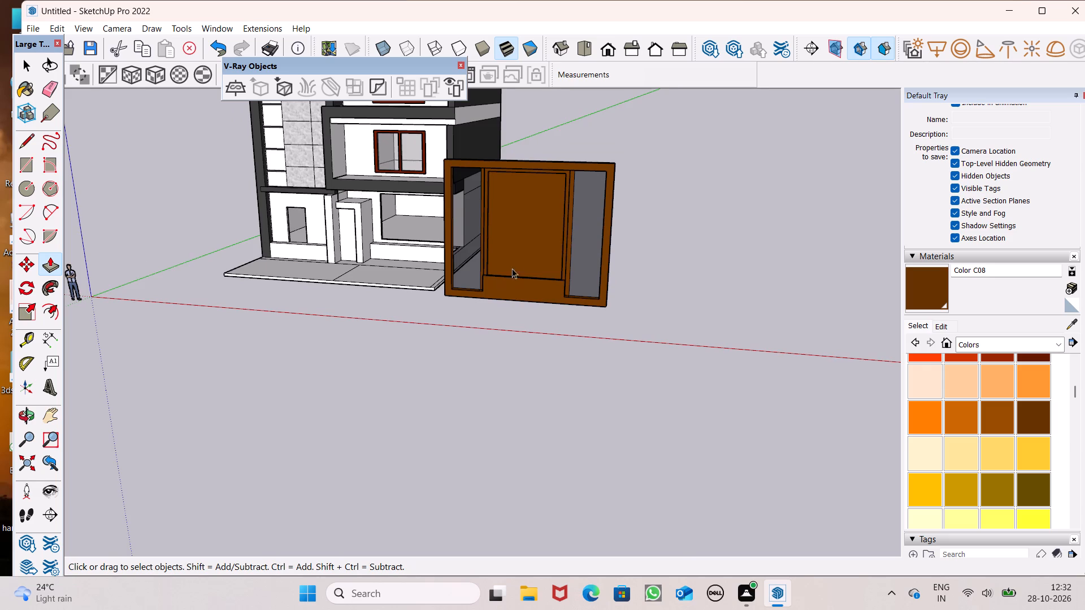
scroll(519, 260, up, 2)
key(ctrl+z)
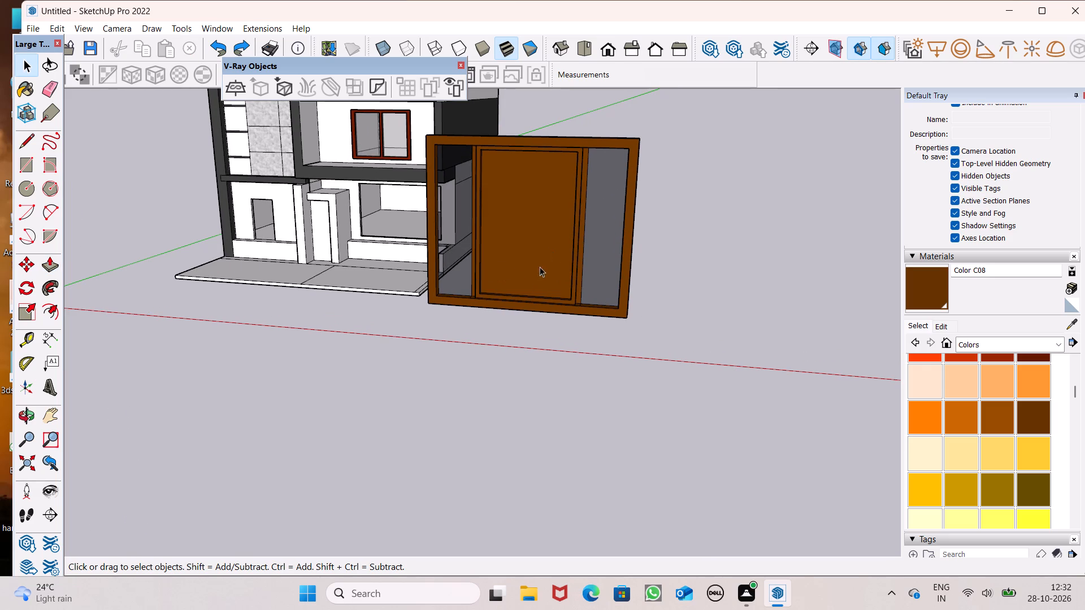
Draw an upright handle rectangle about 5' 1 1/16" by 7" on the central door panel, near the edge closest to the building.
middle_drag(507, 265, 566, 278)
scroll(566, 278, up, 2)
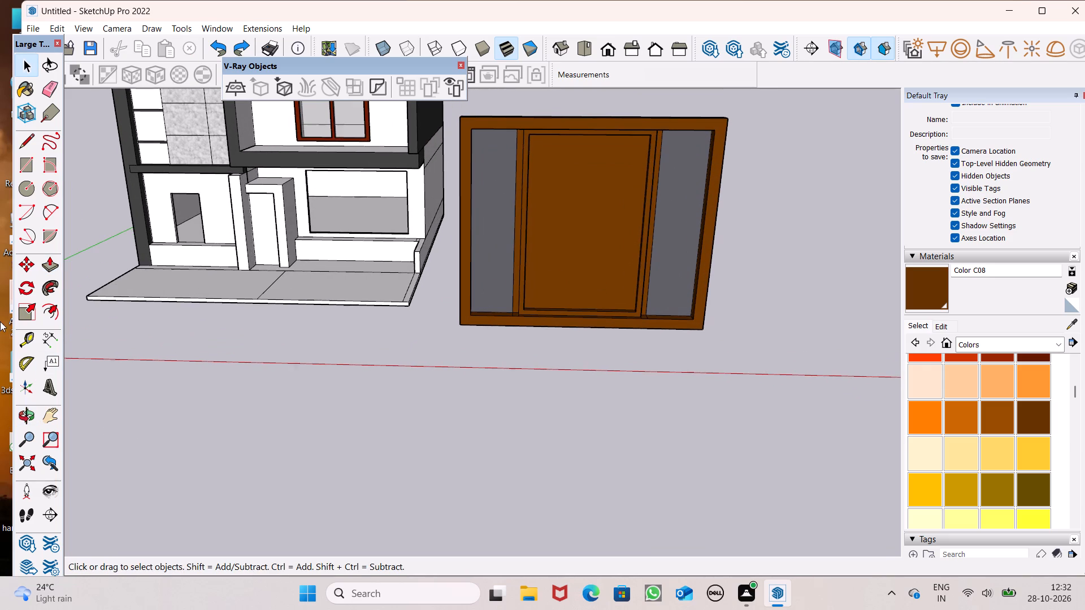
click(16, 172)
middle_drag(426, 298, 381, 265)
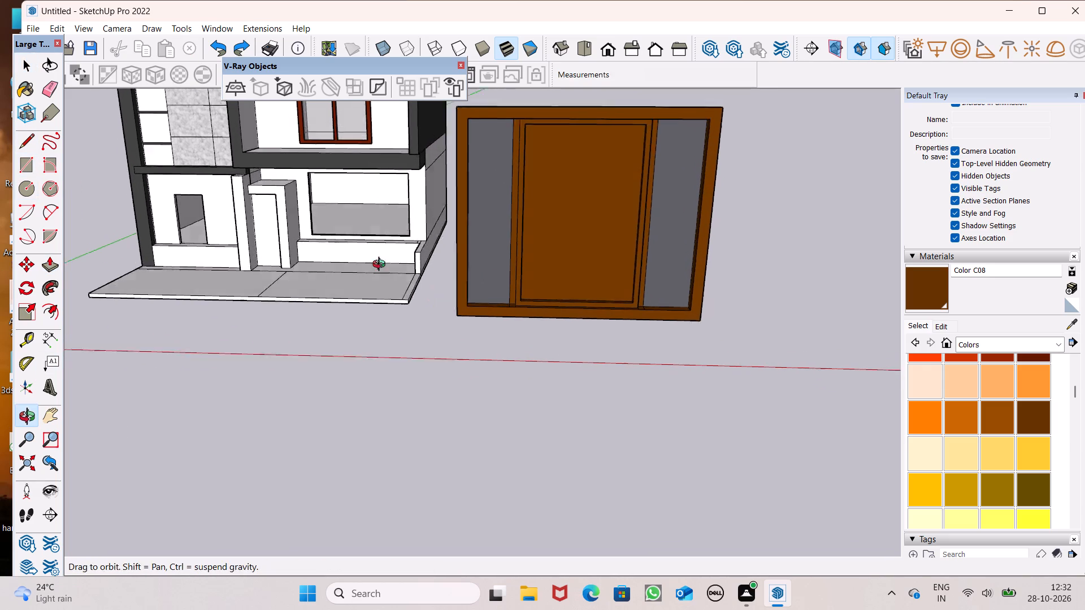
middle_drag(381, 265, 351, 252)
scroll(351, 252, up, 1)
scroll(503, 429, down, 4)
scroll(493, 250, up, 11)
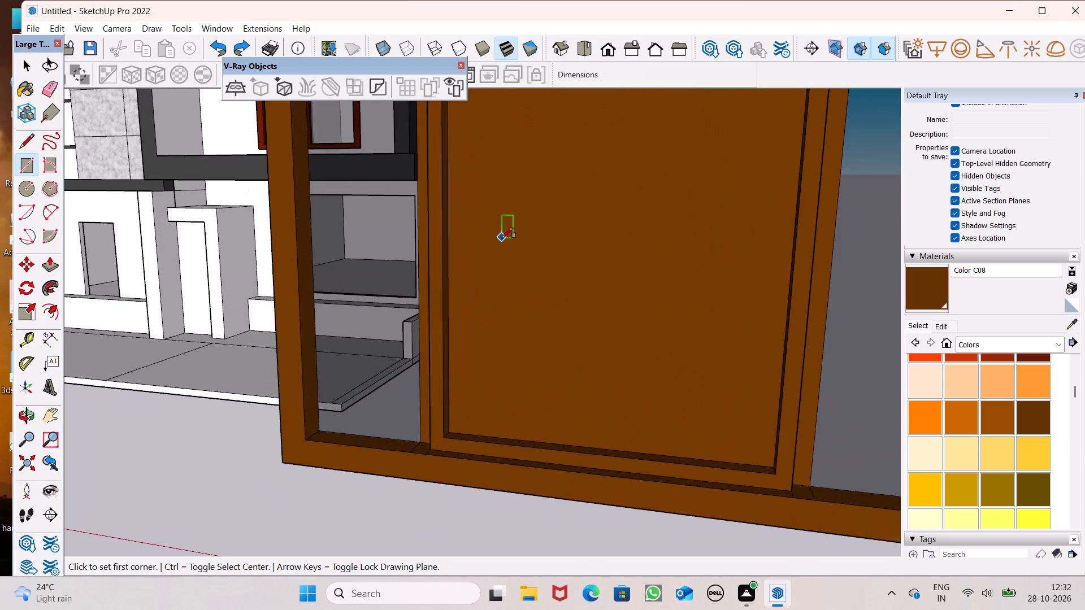
scroll(499, 266, down, 3)
middle_drag(493, 282, 515, 284)
scroll(505, 326, down, 5)
scroll(513, 225, up, 6)
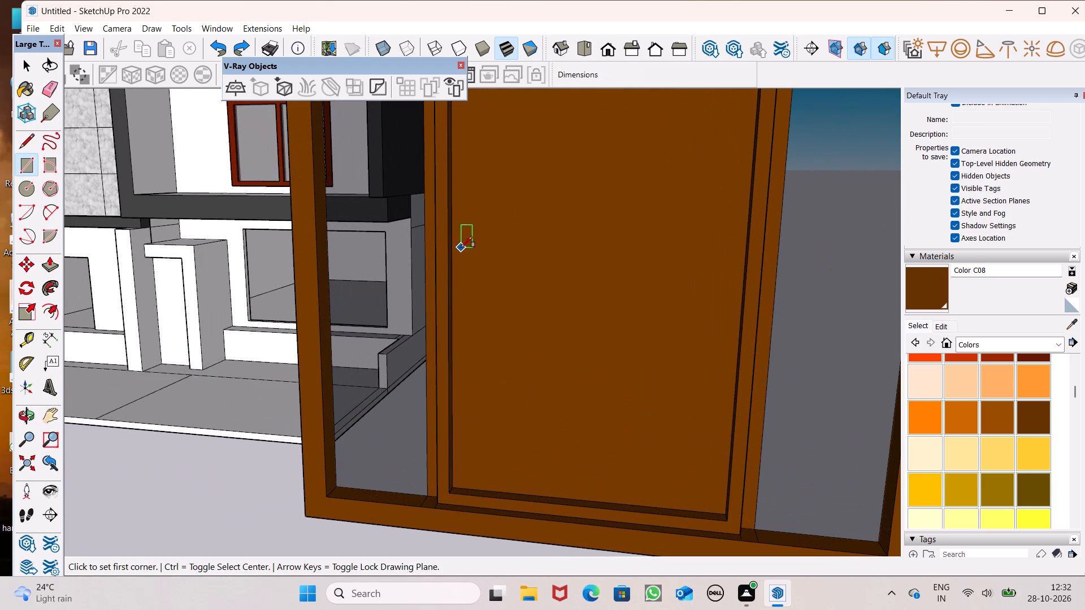
click(466, 248)
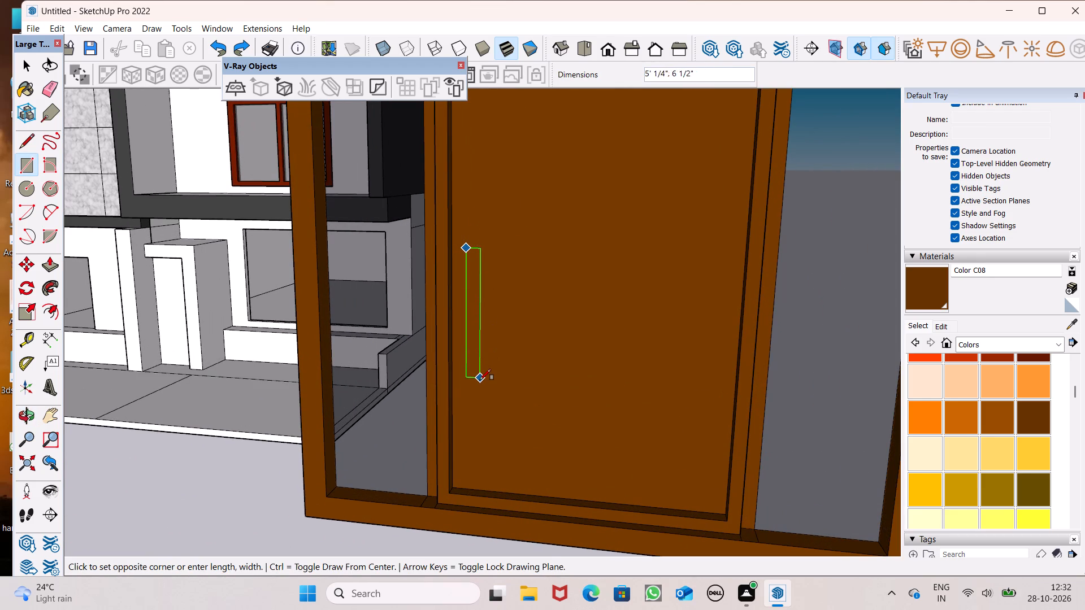
click(481, 381)
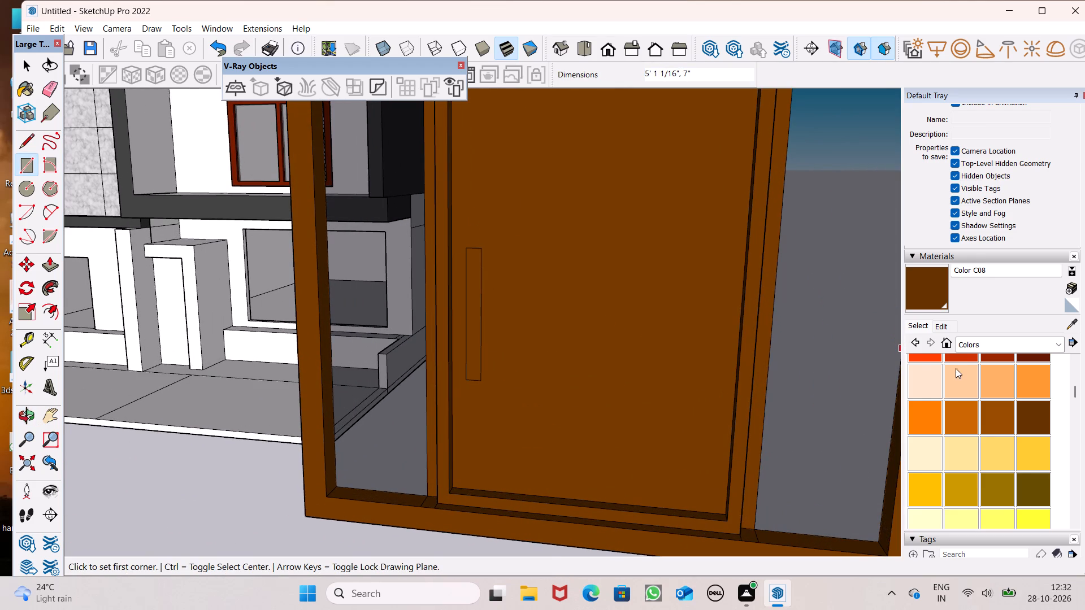
Paint the handle rectangle with Metal Corrugated Shiny from the Metal collection.
click(964, 342)
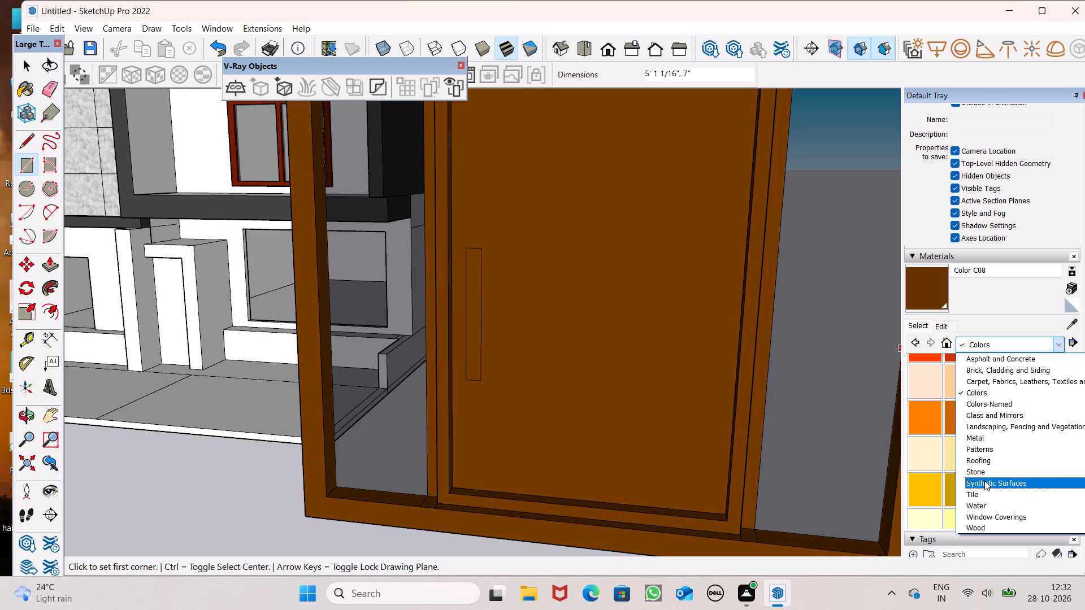
drag(985, 439, 987, 448)
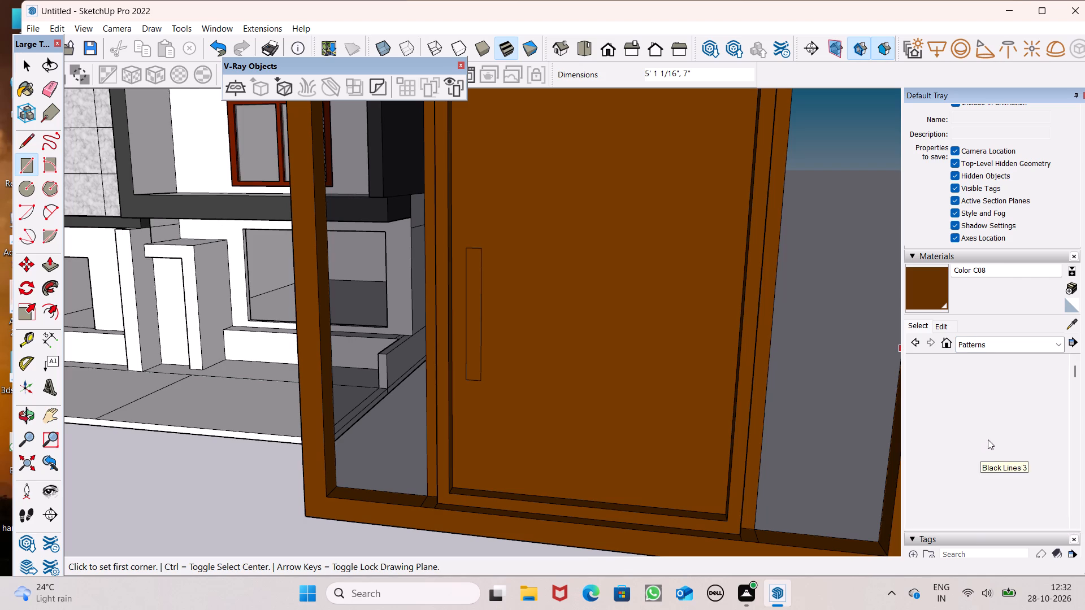
click(996, 347)
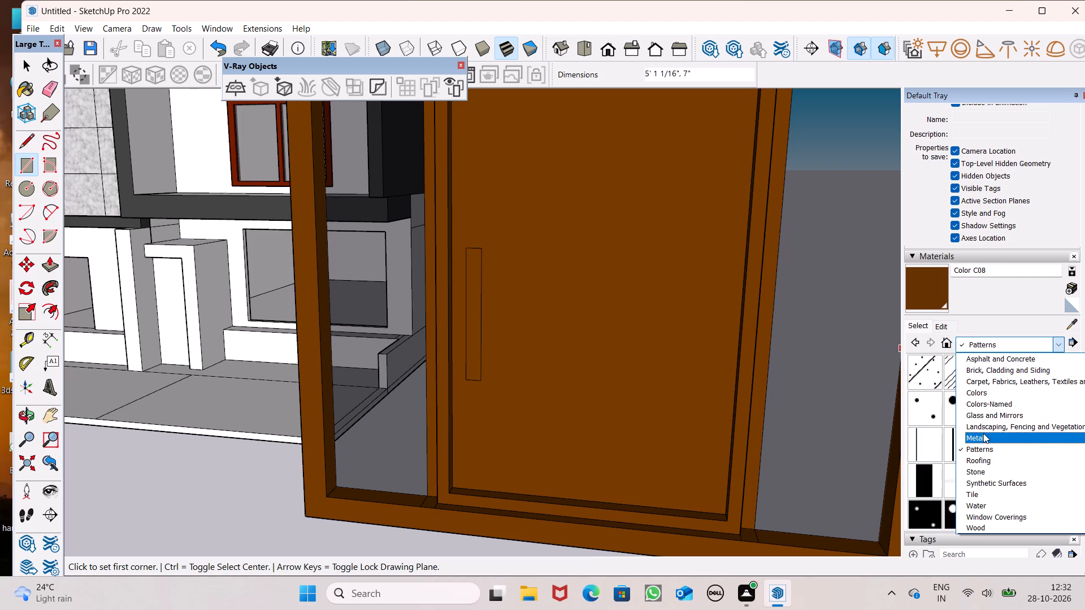
click(983, 434)
click(993, 358)
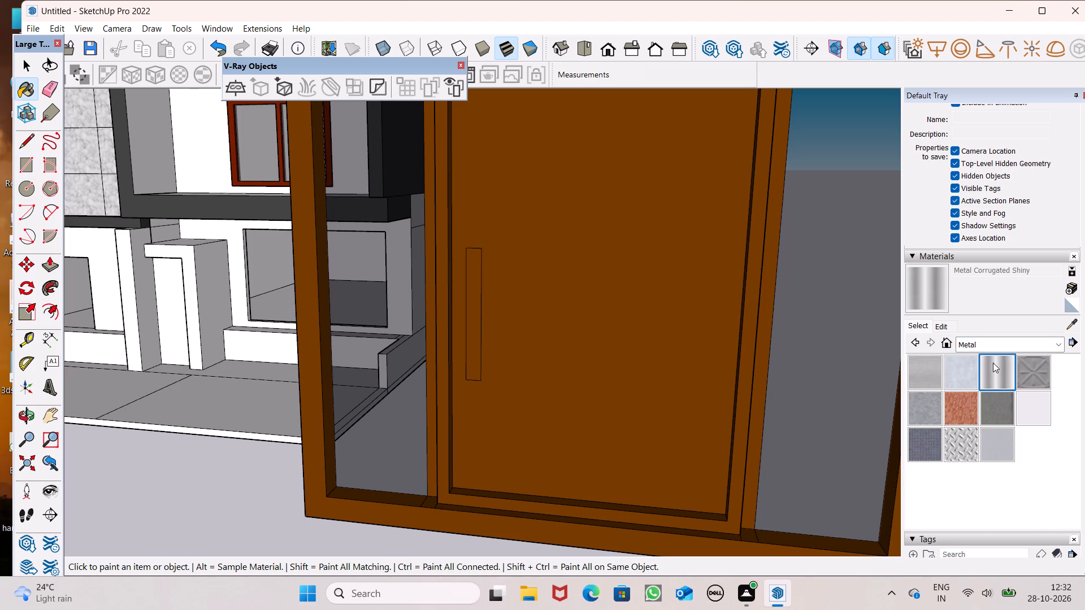
click(468, 302)
Push/Pull the metal handle rectangle outward from the door panel by about 5 3/16".
scroll(522, 260, down, 5)
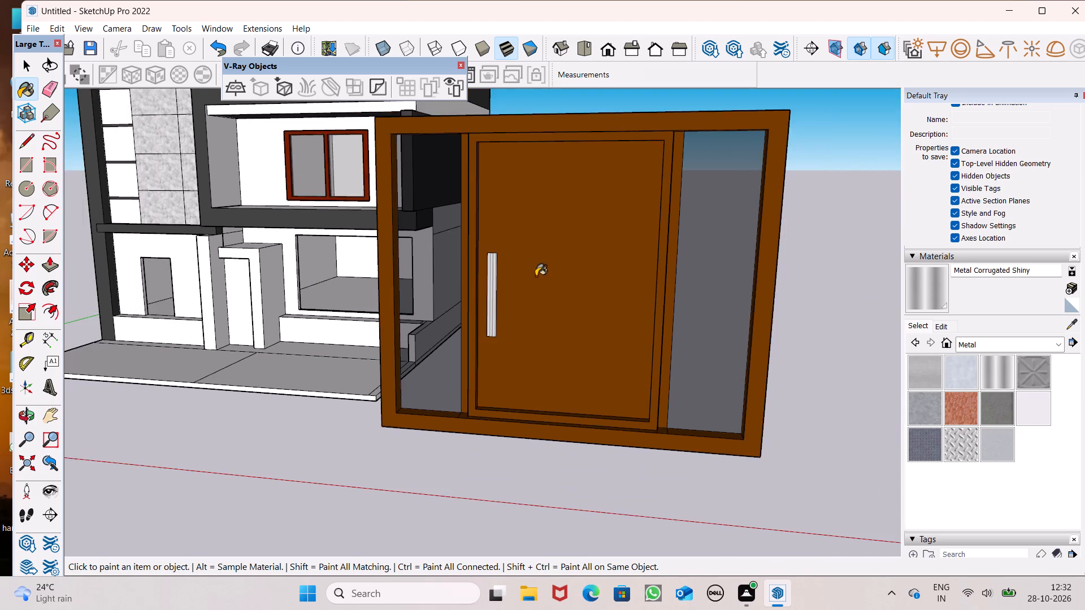
middle_drag(537, 279, 570, 310)
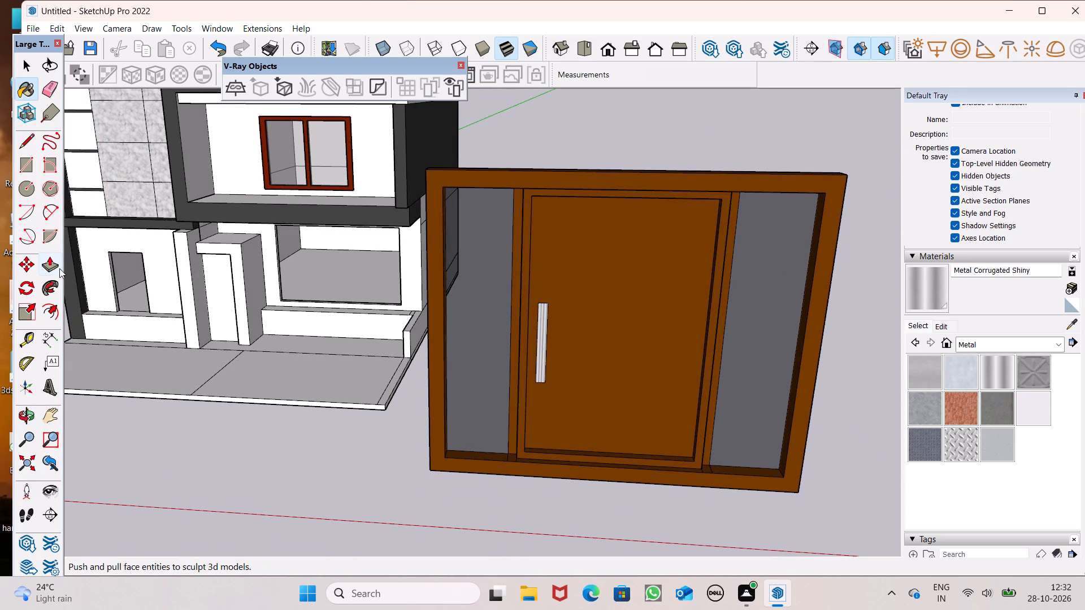
click(53, 267)
scroll(479, 265, up, 5)
scroll(587, 321, up, 4)
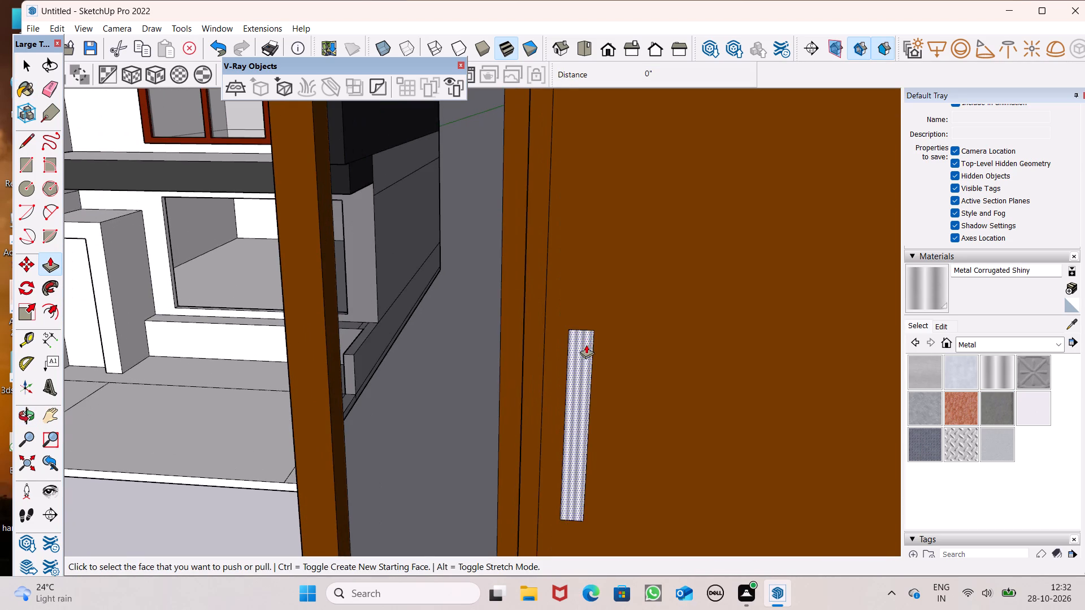
drag(586, 345, 579, 351)
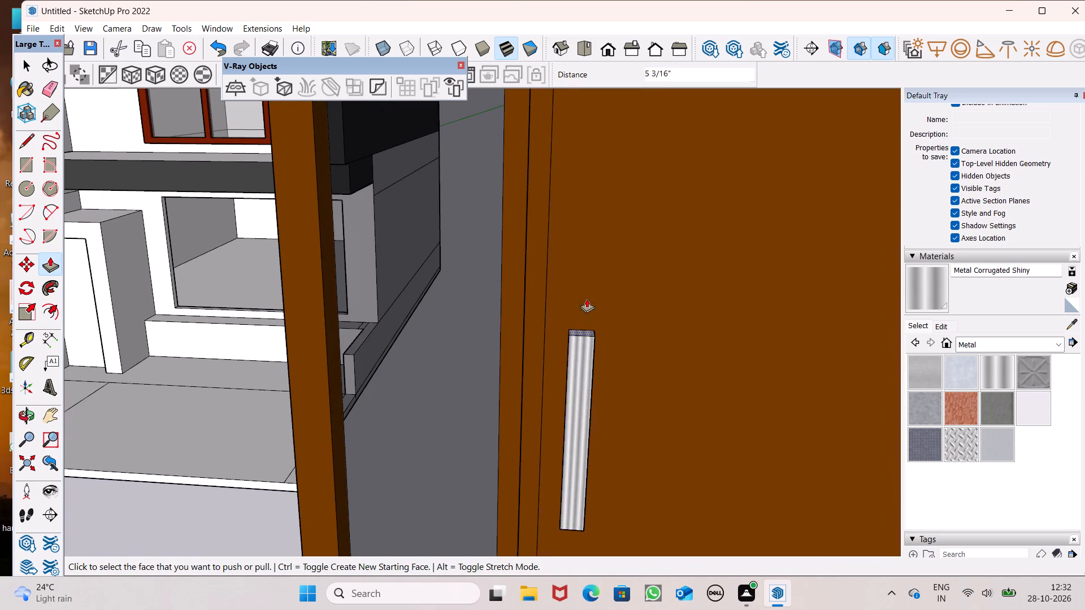
scroll(587, 299, down, 5)
middle_drag(602, 347, 403, 336)
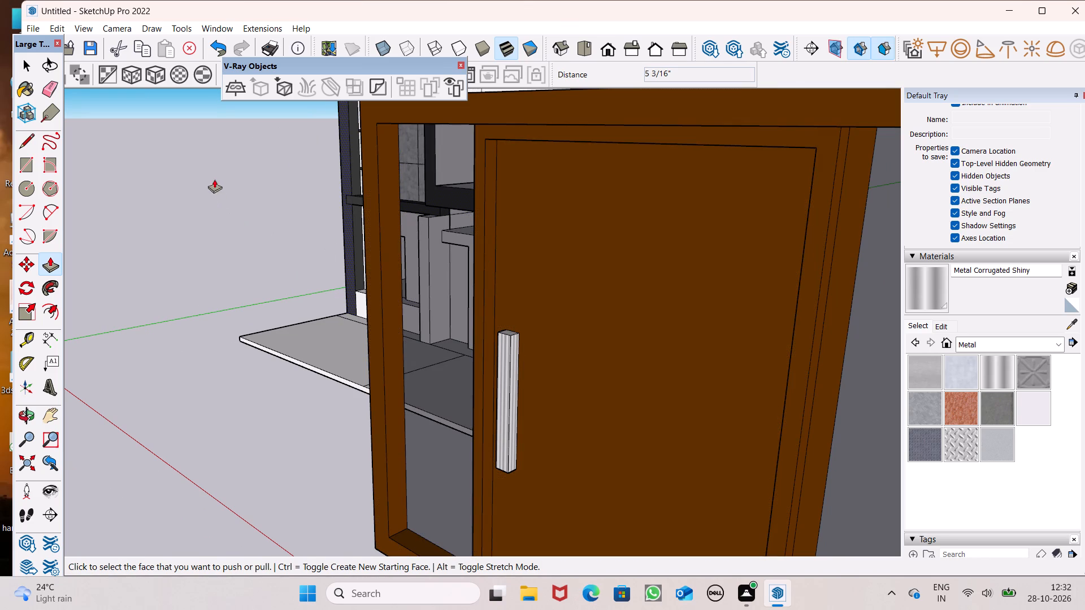
Select the entire door unit, including its frame, glass side panels and metal handle, and make it a group.
key(space)
scroll(214, 182, down, 5)
middle_drag(371, 256, 514, 227)
scroll(519, 265, down, 3)
middle_drag(660, 342, 665, 347)
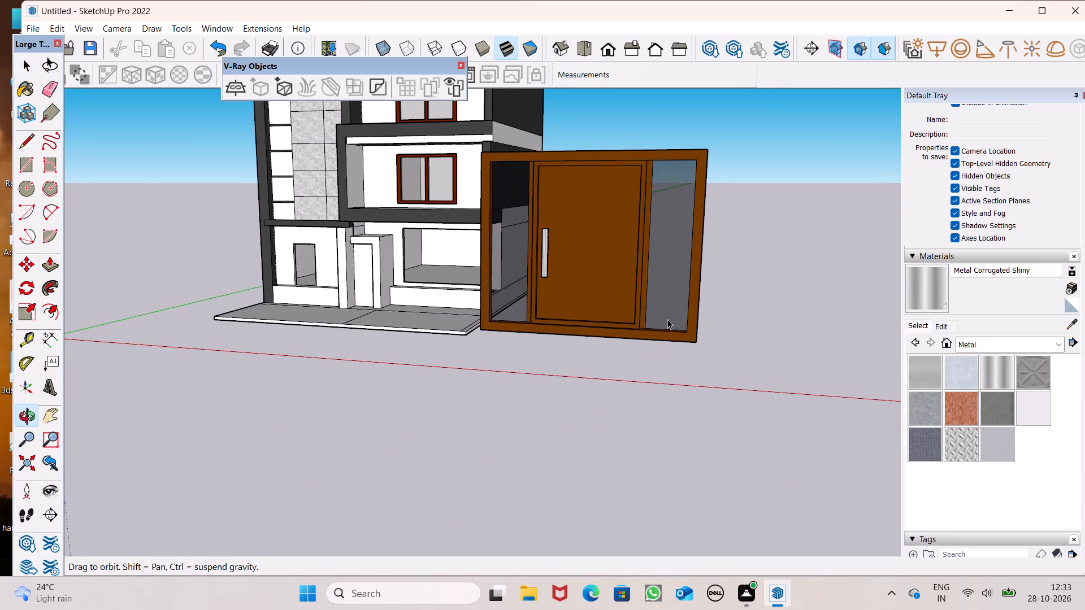
scroll(668, 318, up, 4)
scroll(668, 318, down, 3)
middle_drag(717, 356, 764, 395)
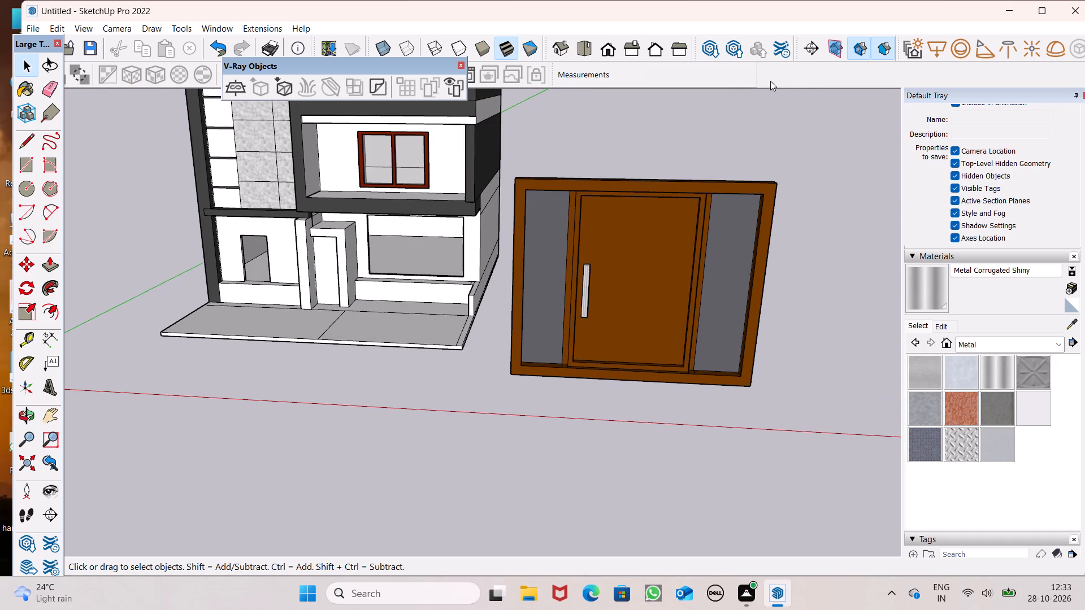
triple_click(584, 279)
double_click(627, 278)
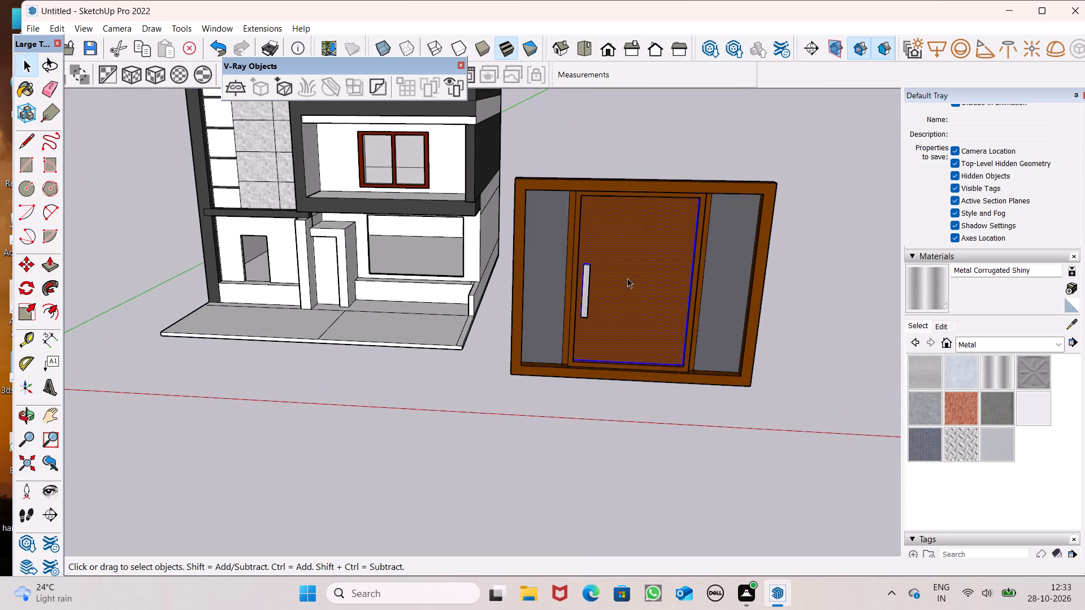
triple_click(628, 274)
click(628, 274)
right_click(632, 267)
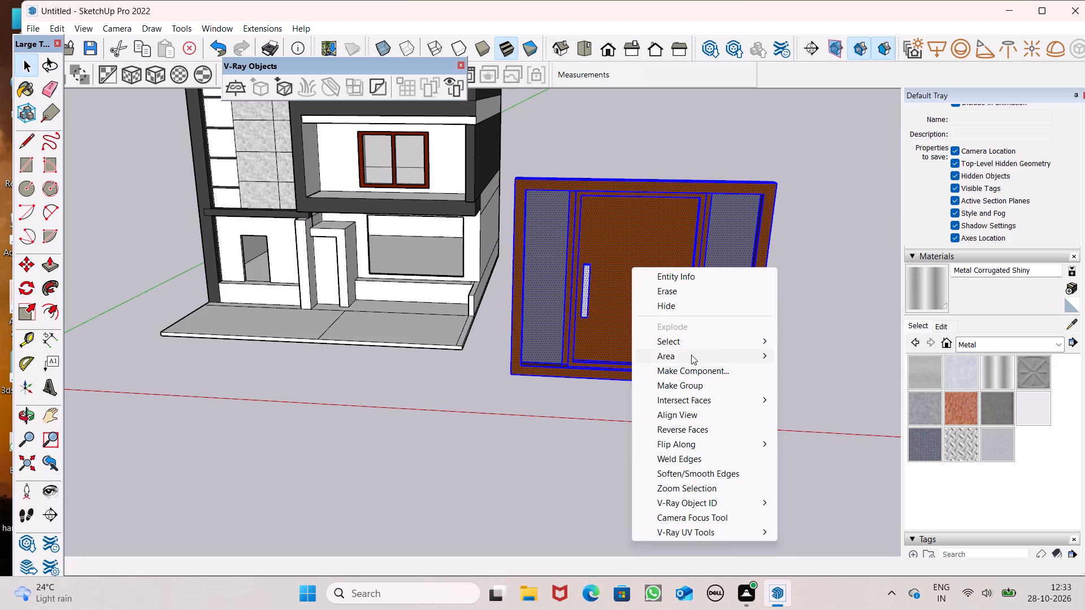
click(688, 386)
Scale the door group down uniformly to roughly half its size from its upper corner nearest the building.
scroll(769, 103, down, 6)
scroll(543, 159, up, 1)
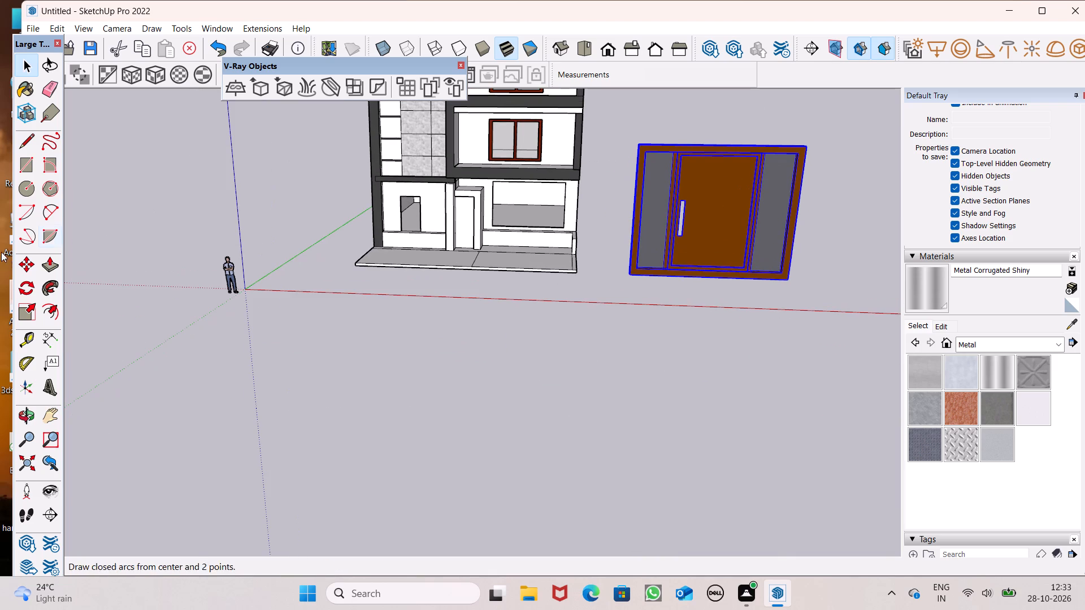
click(44, 313)
scroll(443, 215, down, 4)
scroll(653, 208, up, 5)
scroll(550, 183, up, 7)
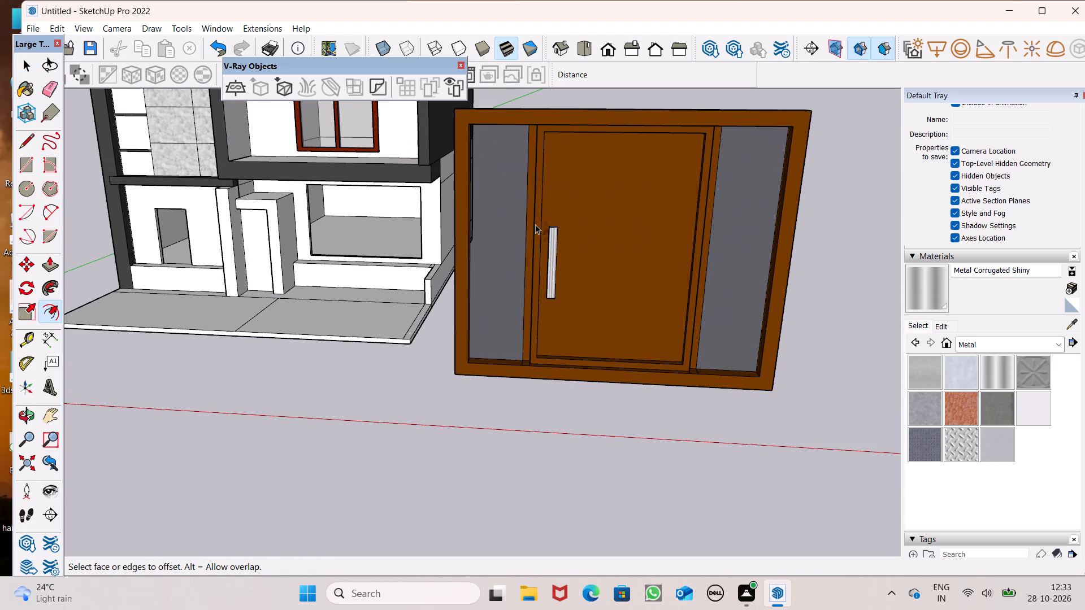
key(space)
key(space)
click(566, 258)
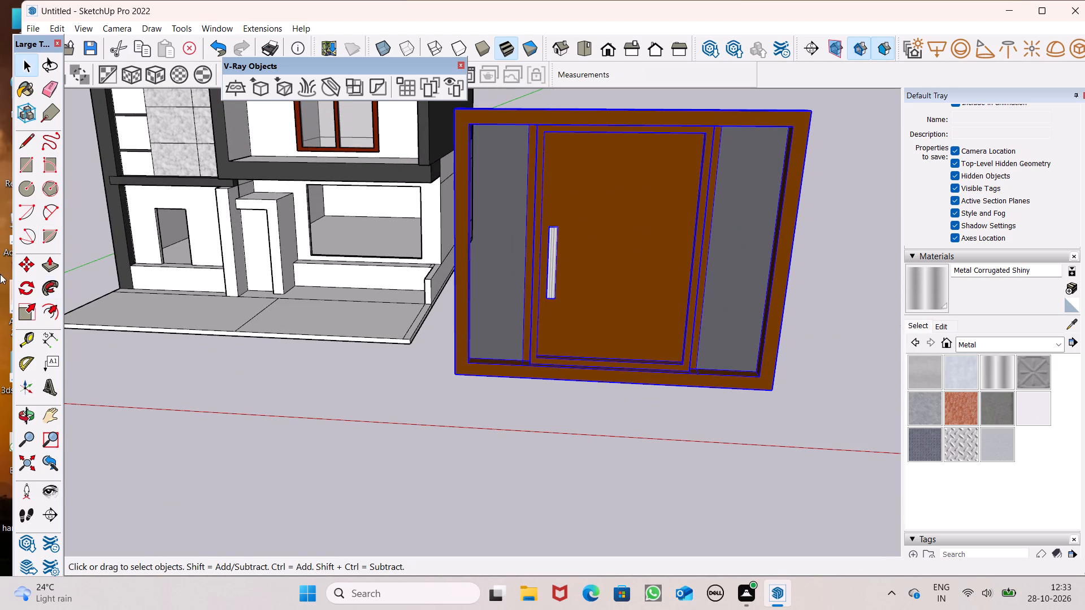
click(35, 317)
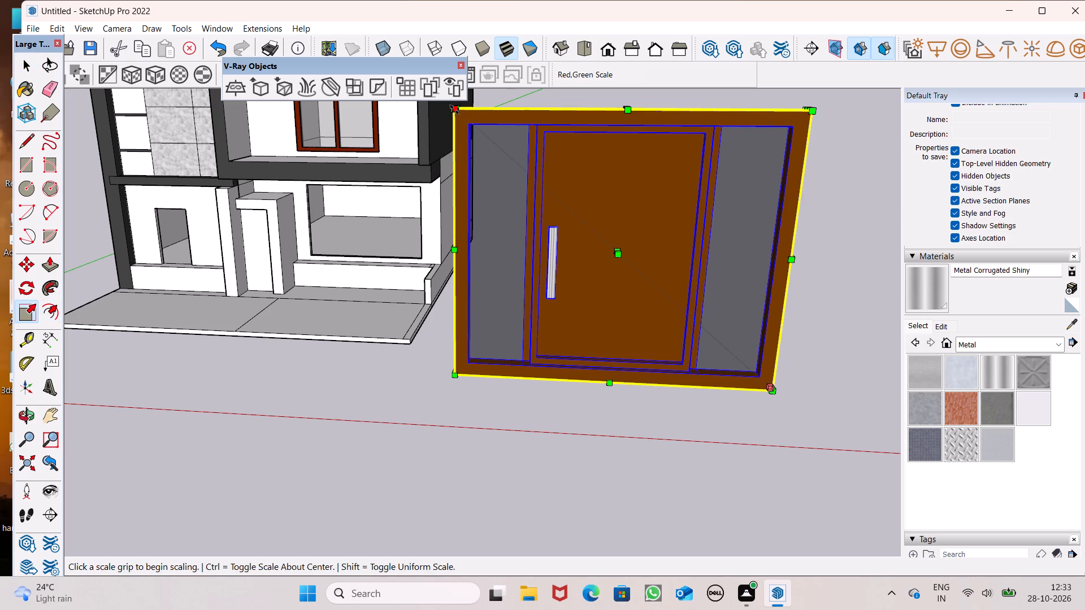
drag(452, 110, 562, 333)
key(space)
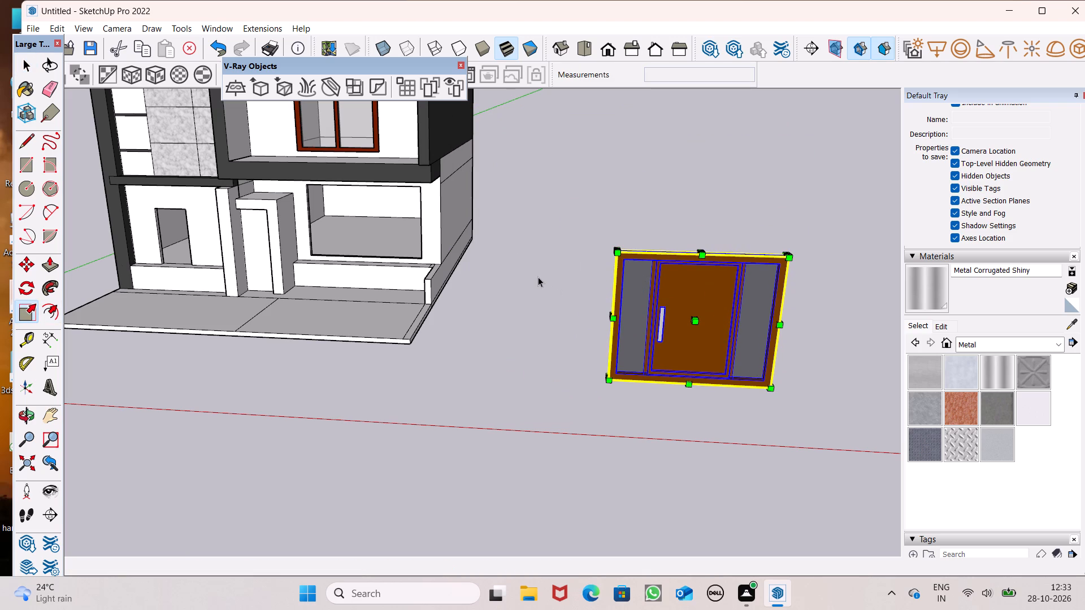
Move the door group into the large ground-floor opening beneath the balconies.
scroll(656, 169, down, 11)
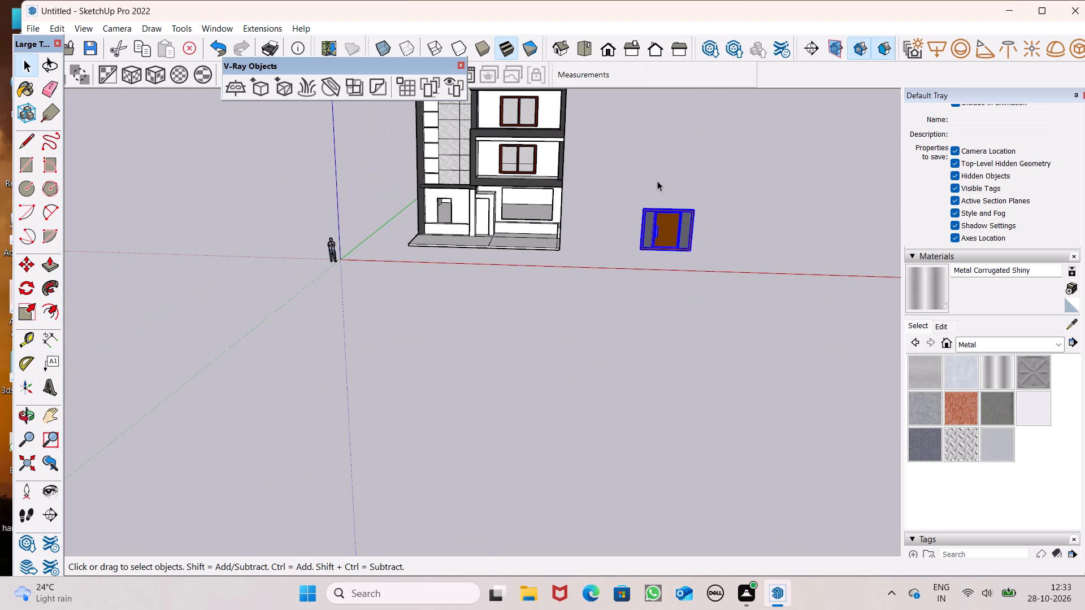
scroll(638, 176, up, 4)
key(m)
key(Return)
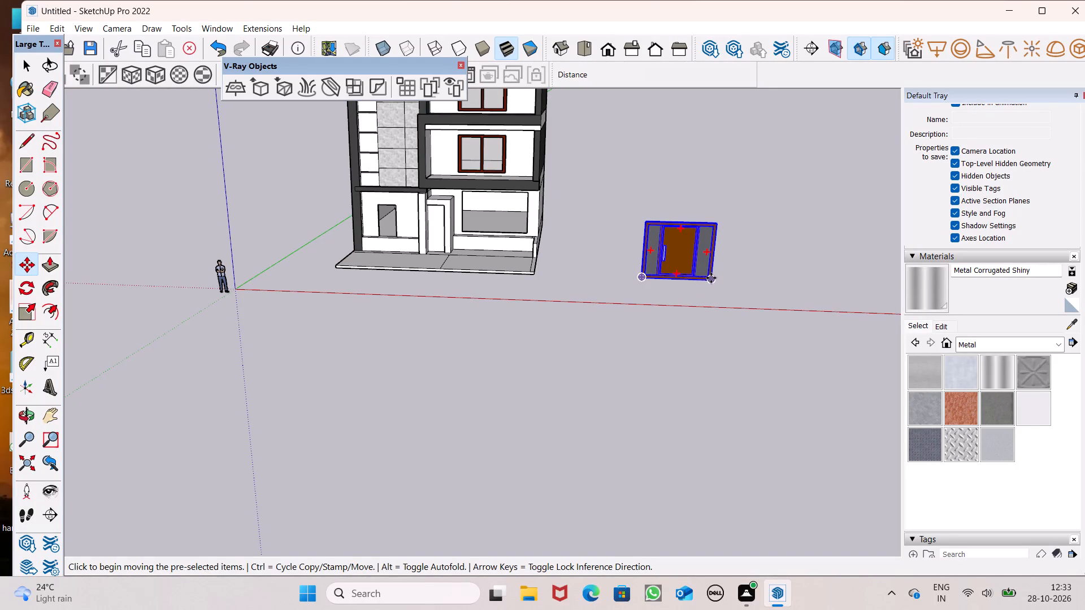
drag(711, 280, 524, 233)
Scale the door group down uniformly by about 0.94 from its upper corner to suit the opening's height.
scroll(414, 190, up, 3)
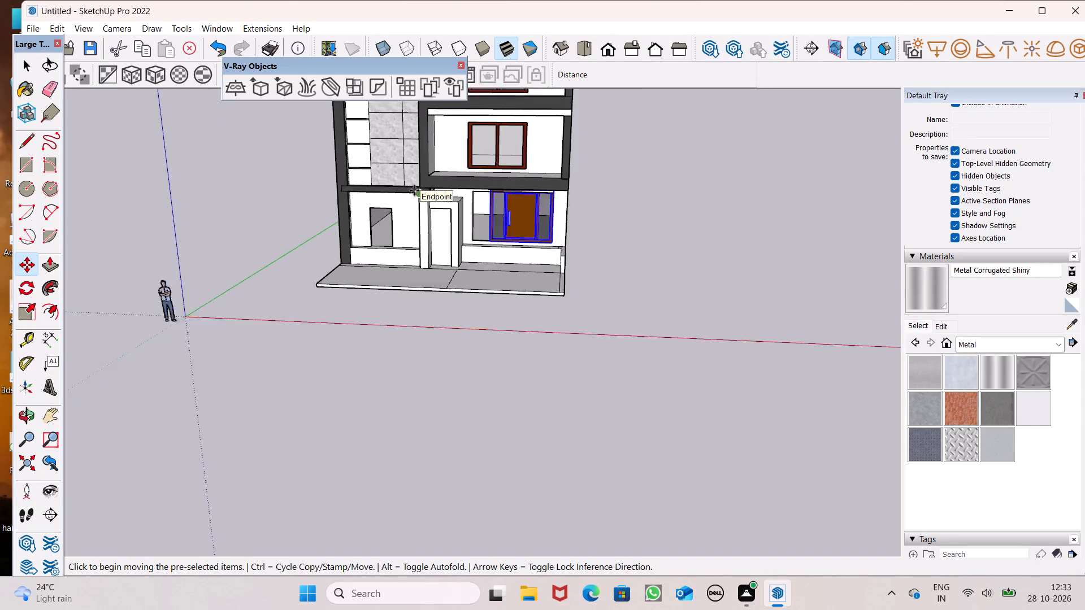
scroll(414, 190, up, 4)
scroll(544, 220, up, 1)
middle_drag(544, 219, 568, 141)
scroll(554, 202, up, 4)
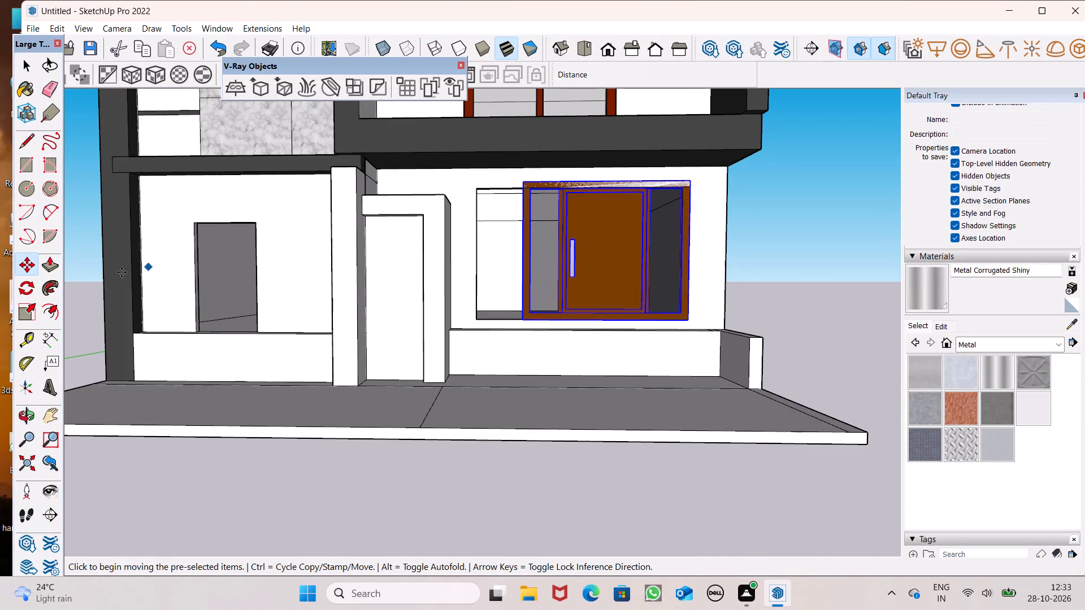
click(27, 306)
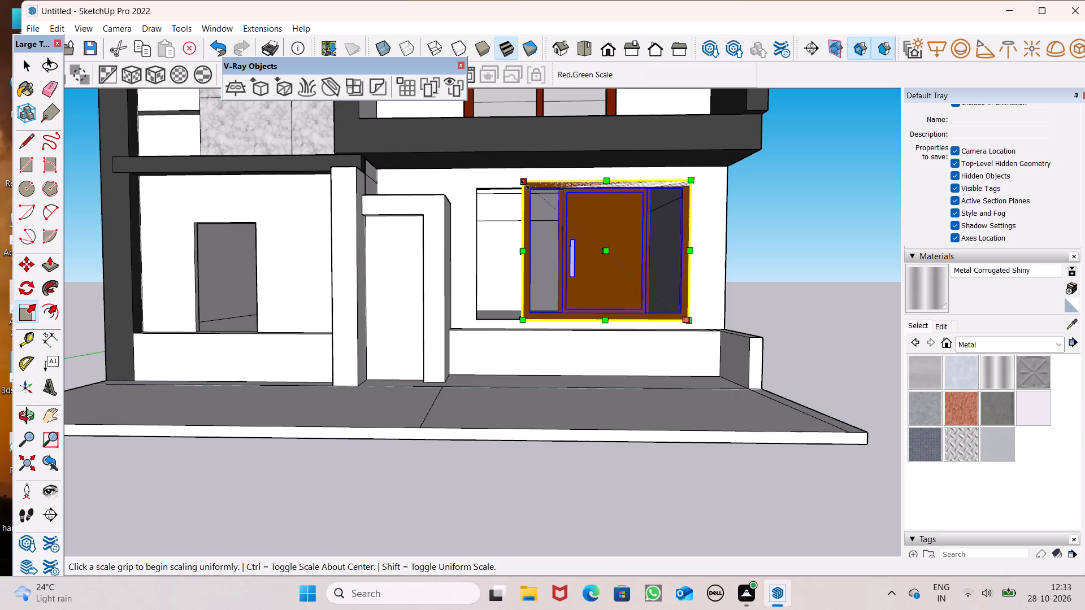
drag(525, 185, 531, 192)
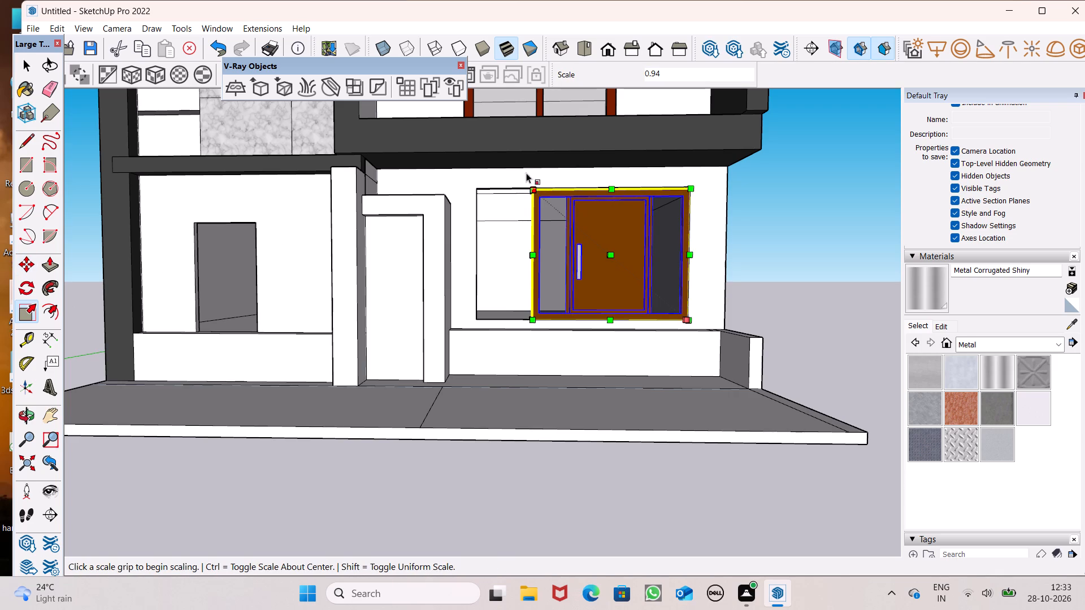
key(space)
click(790, 188)
Scale the door group up uniformly by about 1.03, and readjust its upper corner against the opening's top edge.
scroll(445, 187, up, 3)
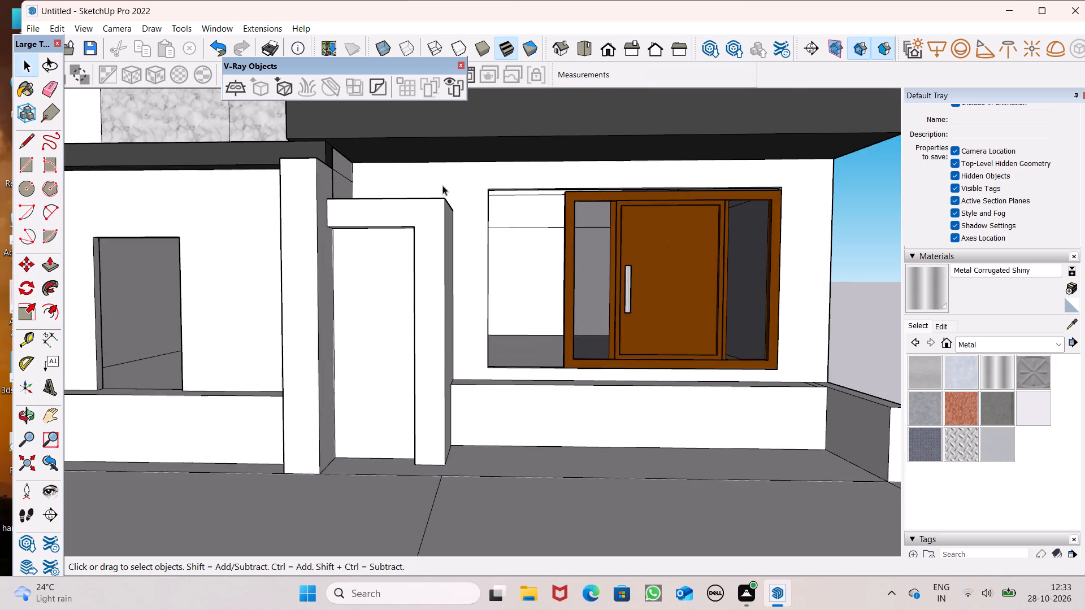
scroll(433, 189, up, 3)
click(674, 235)
scroll(566, 190, down, 3)
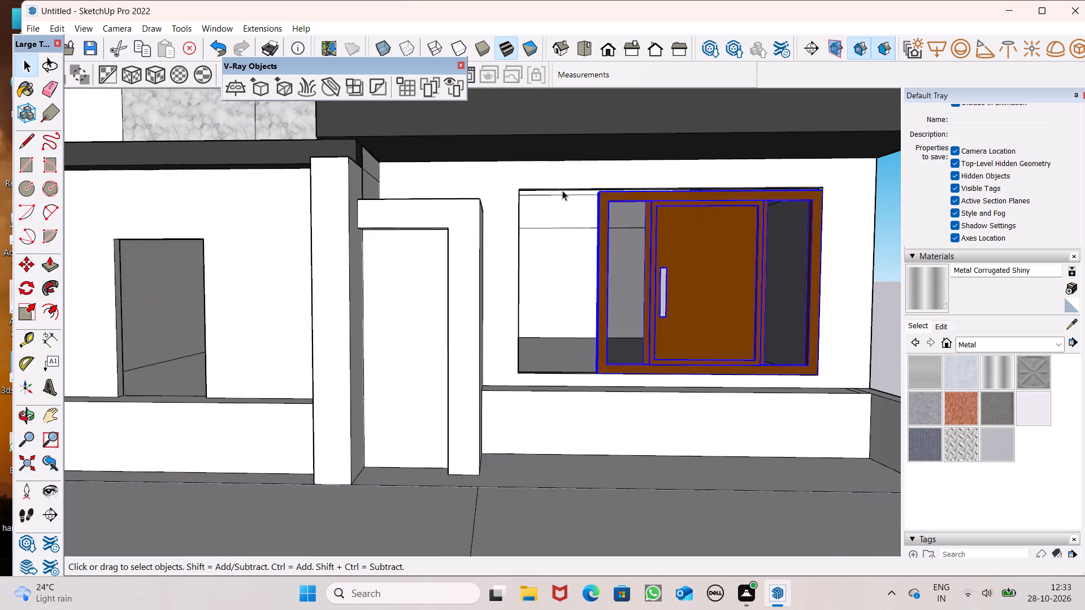
middle_drag(602, 217, 655, 262)
drag(28, 317, 28, 311)
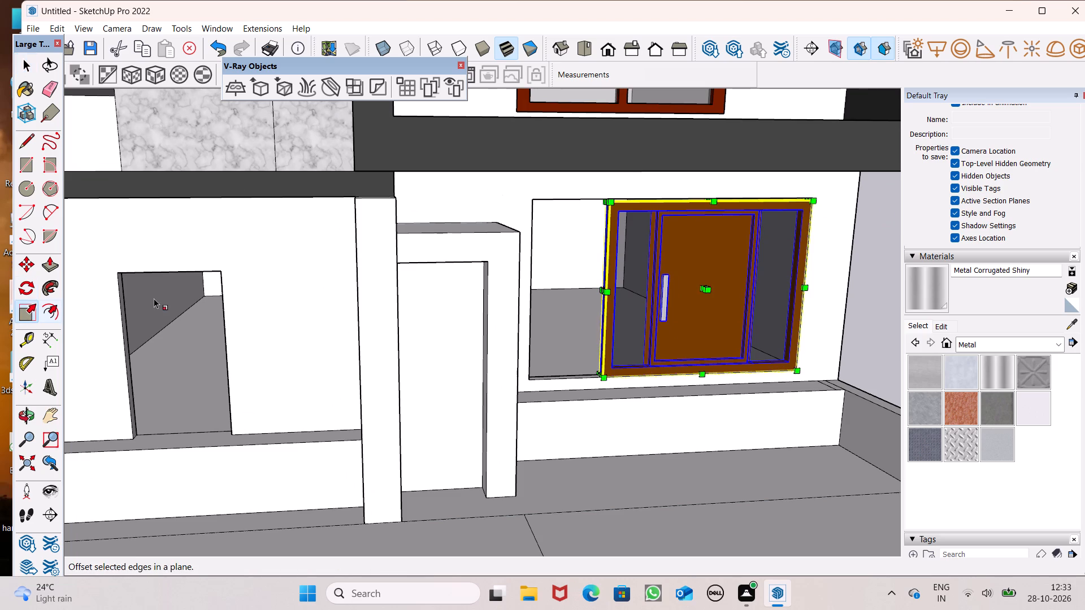
scroll(614, 260, up, 4)
drag(604, 172, 599, 165)
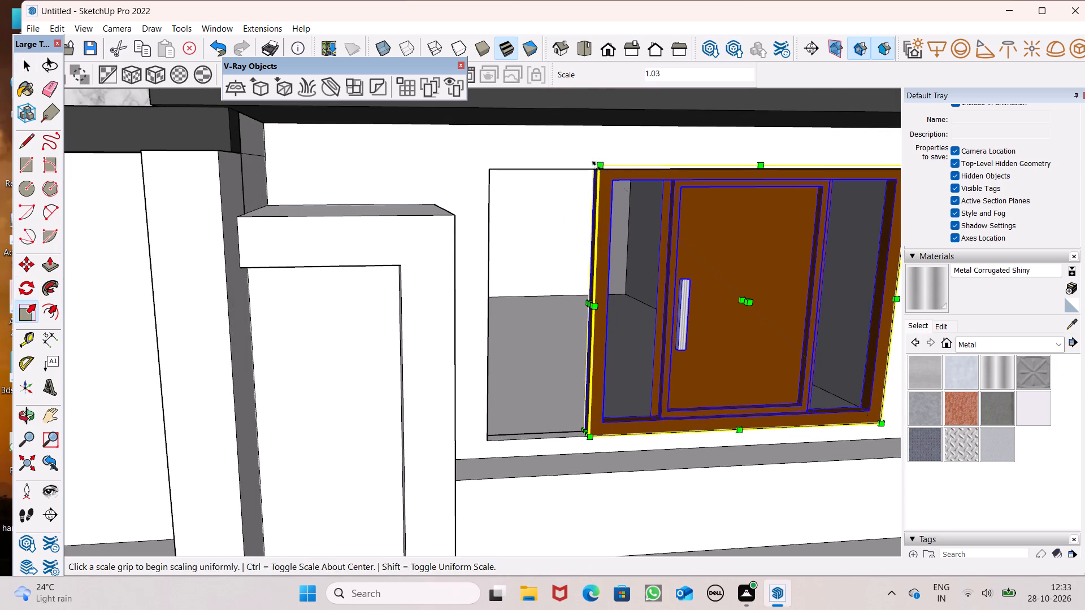
drag(598, 164, 598, 175)
Stretch the door group's width by about 1.35 along the red axis to fill the rest of the opening.
scroll(550, 139, down, 5)
middle_drag(632, 273, 660, 327)
scroll(588, 284, up, 5)
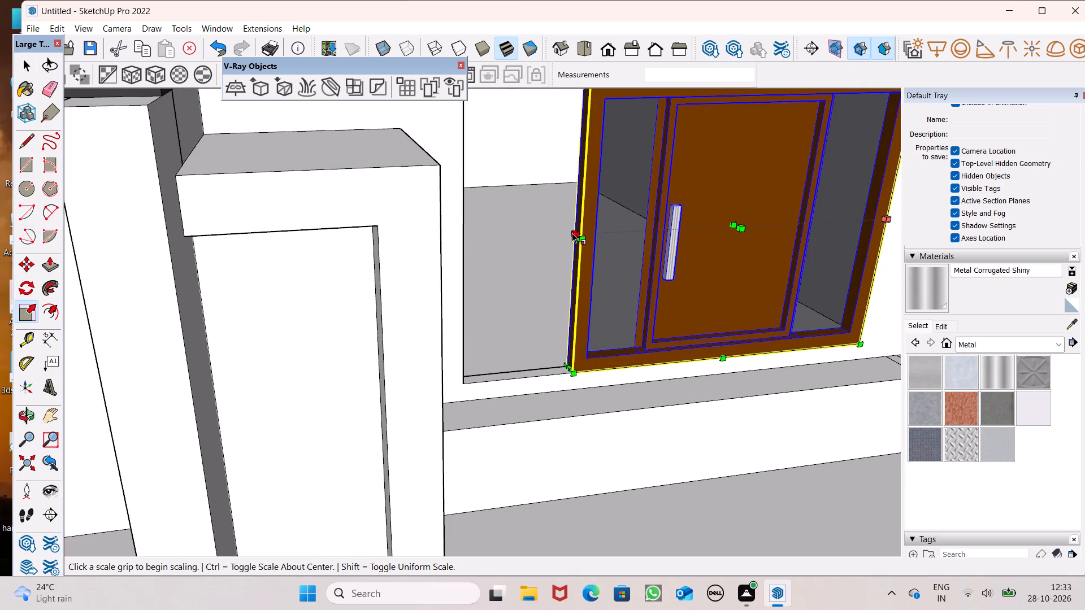
drag(574, 235, 459, 263)
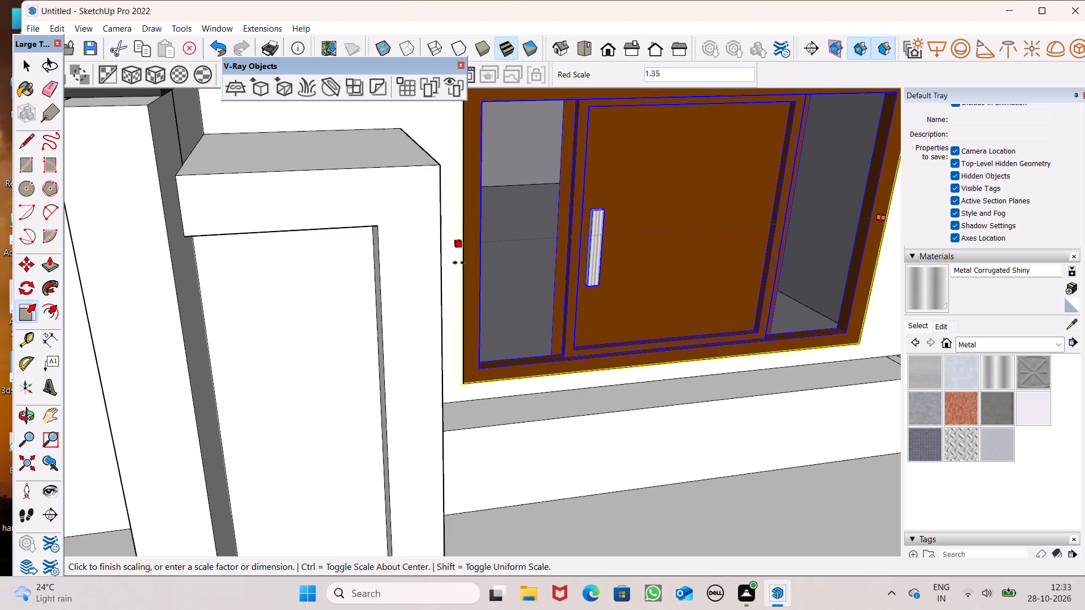
drag(459, 263, 457, 262)
key(space)
scroll(419, 195, down, 7)
scroll(433, 342, down, 12)
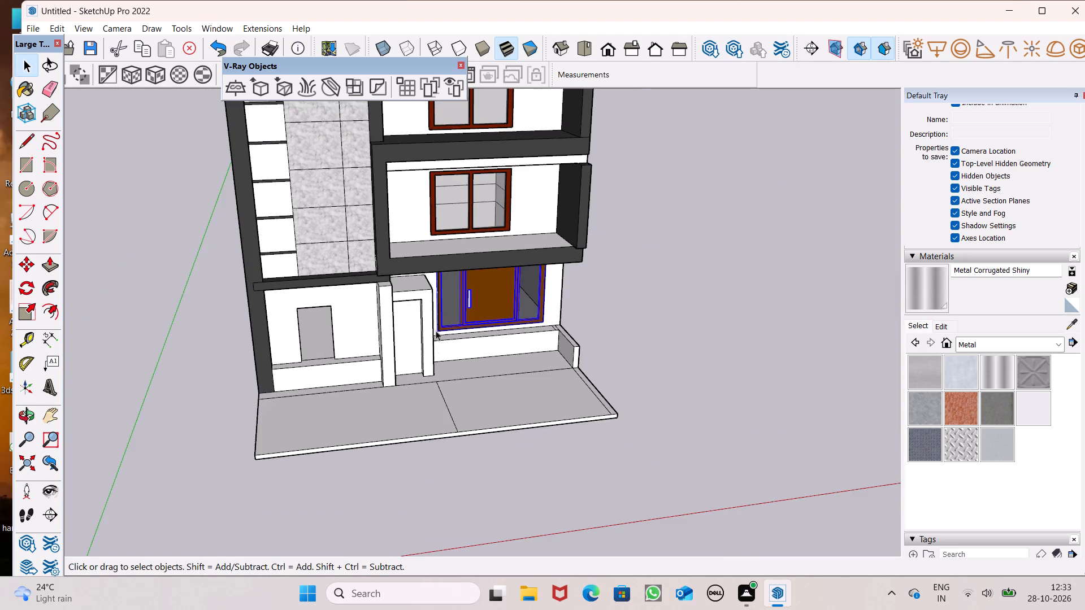
scroll(440, 310, down, 6)
click(562, 308)
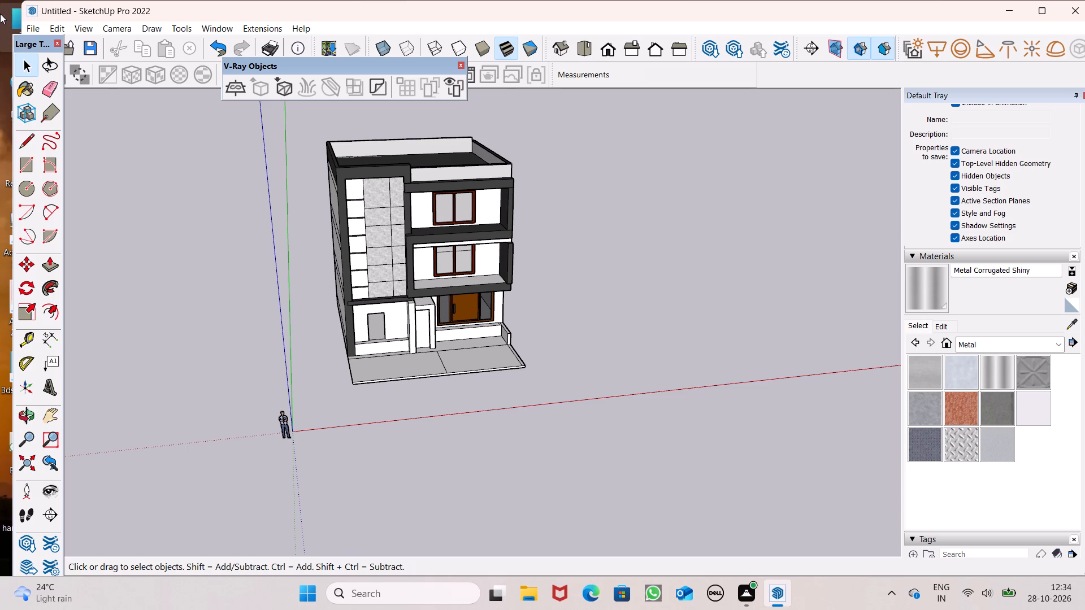
Examine the whole facade with the door unit fitted in the ground-floor opening.
scroll(453, 226, down, 1)
middle_drag(403, 291, 294, 260)
scroll(381, 242, down, 1)
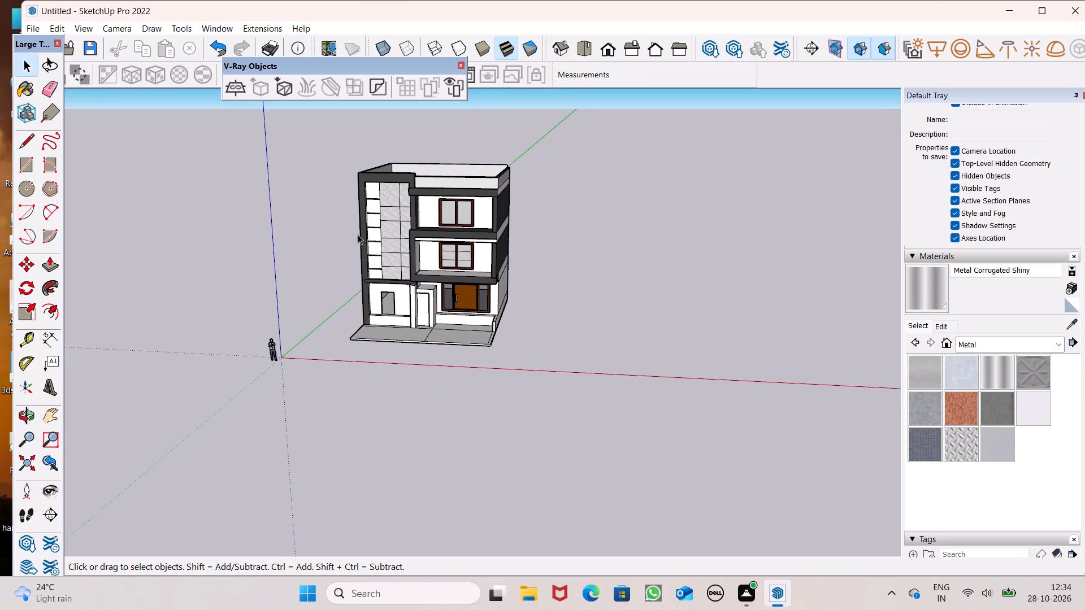
key(space)
scroll(494, 258, up, 7)
scroll(519, 284, down, 4)
middle_drag(532, 296, 420, 409)
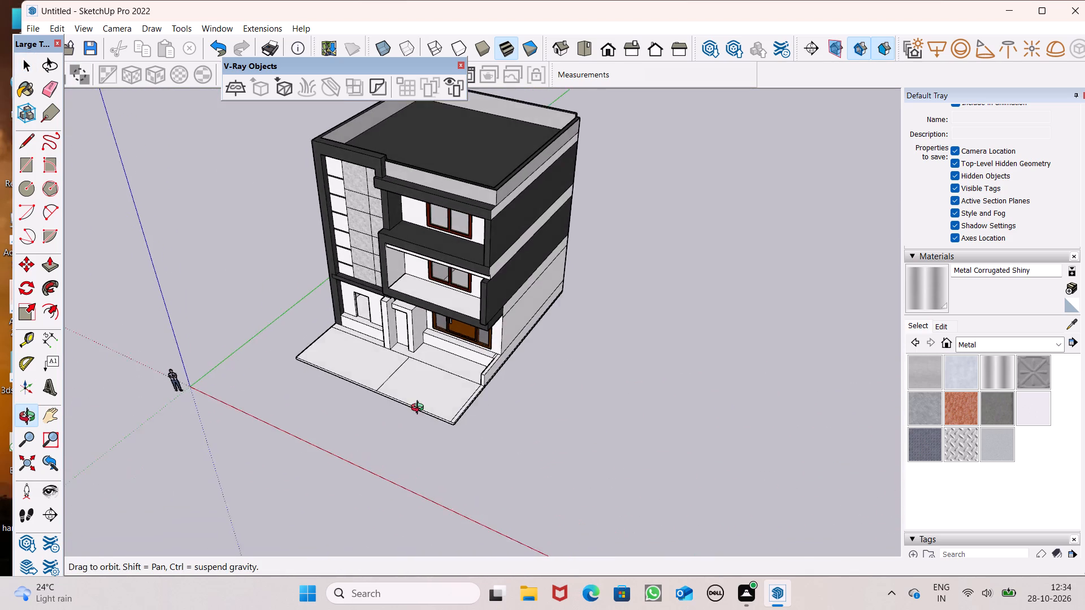
middle_drag(420, 409, 610, 362)
scroll(559, 368, up, 1)
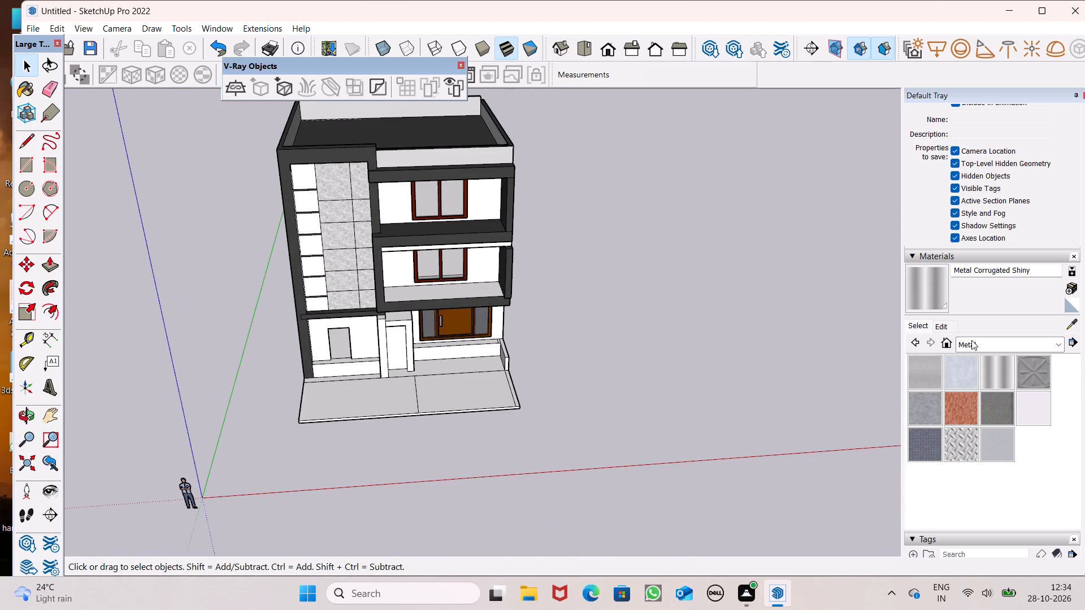
Paint the dark floor of the top-storey balcony with white Color M00 from the Colors collection.
click(986, 343)
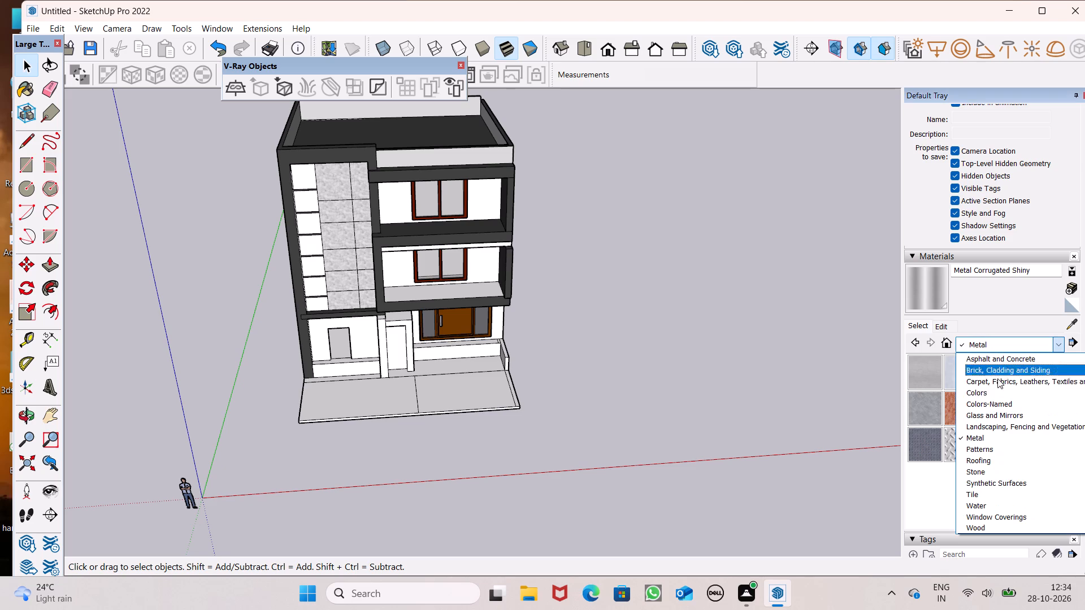
click(997, 397)
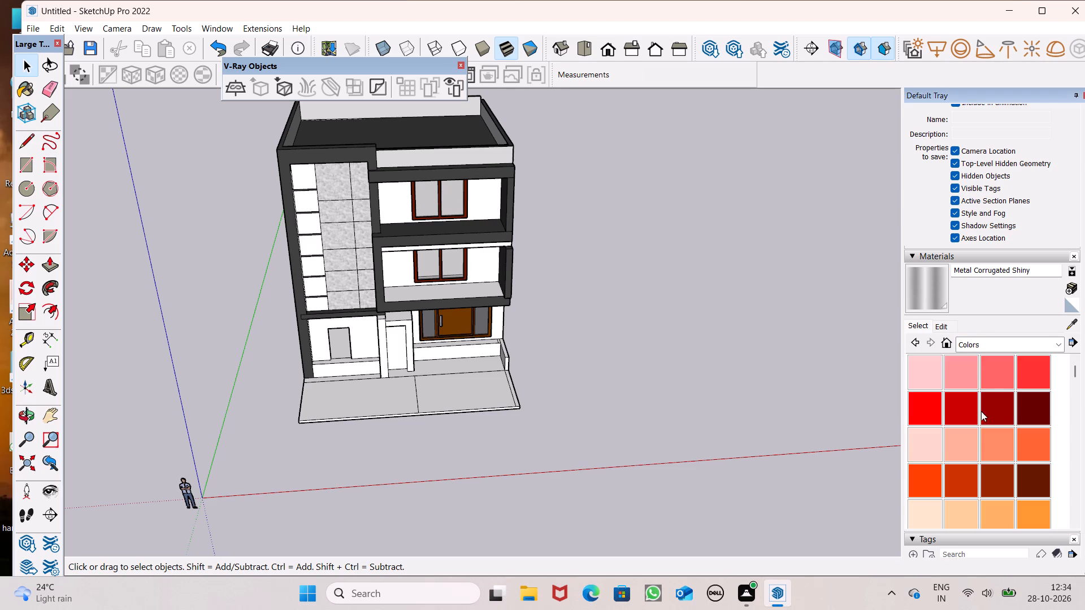
scroll(983, 412, down, 12)
click(929, 428)
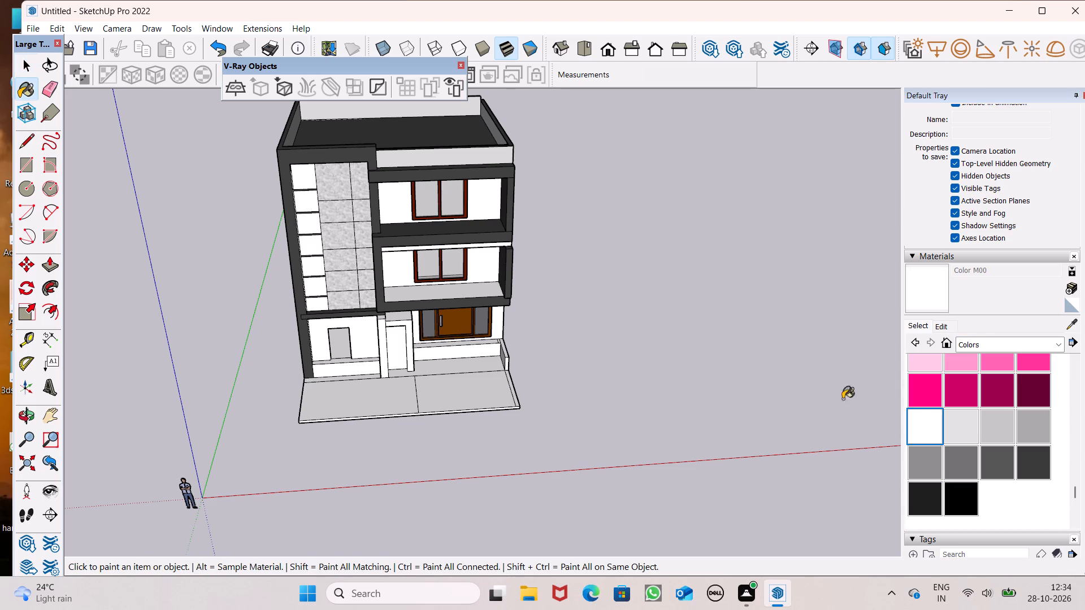
scroll(295, 296, up, 6)
scroll(517, 265, up, 2)
click(458, 167)
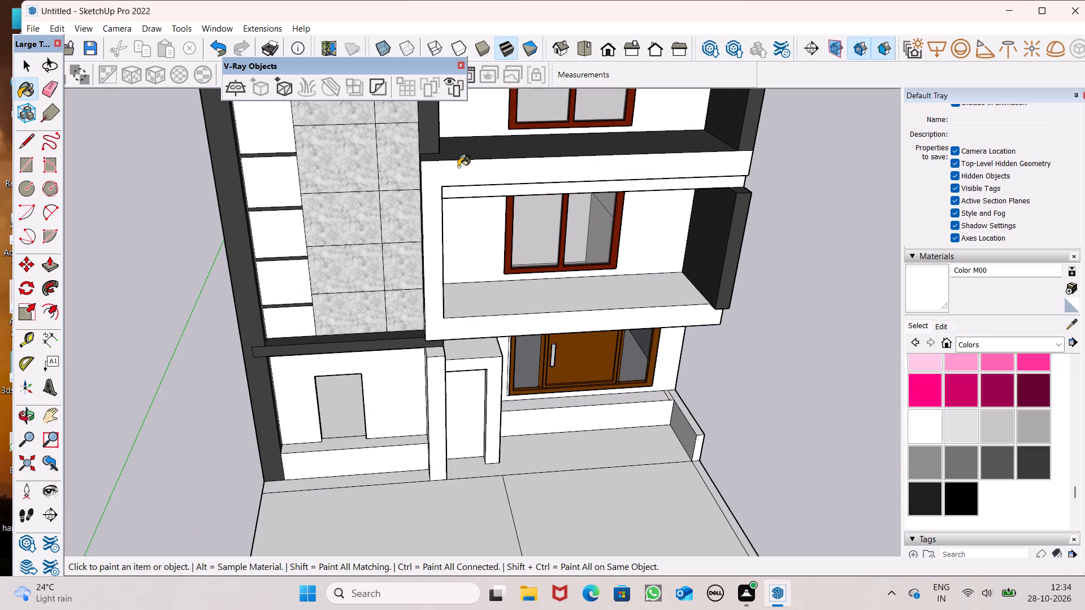
key(ctrl+z)
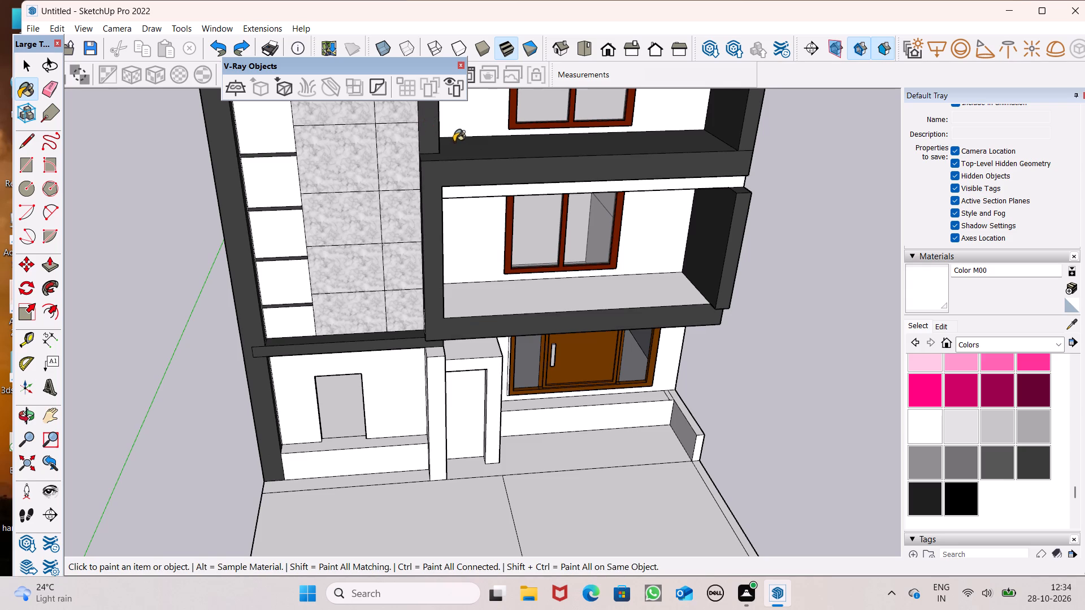
click(456, 141)
scroll(457, 140, down, 6)
middle_drag(544, 205, 484, 303)
key(space)
scroll(465, 216, down, 4)
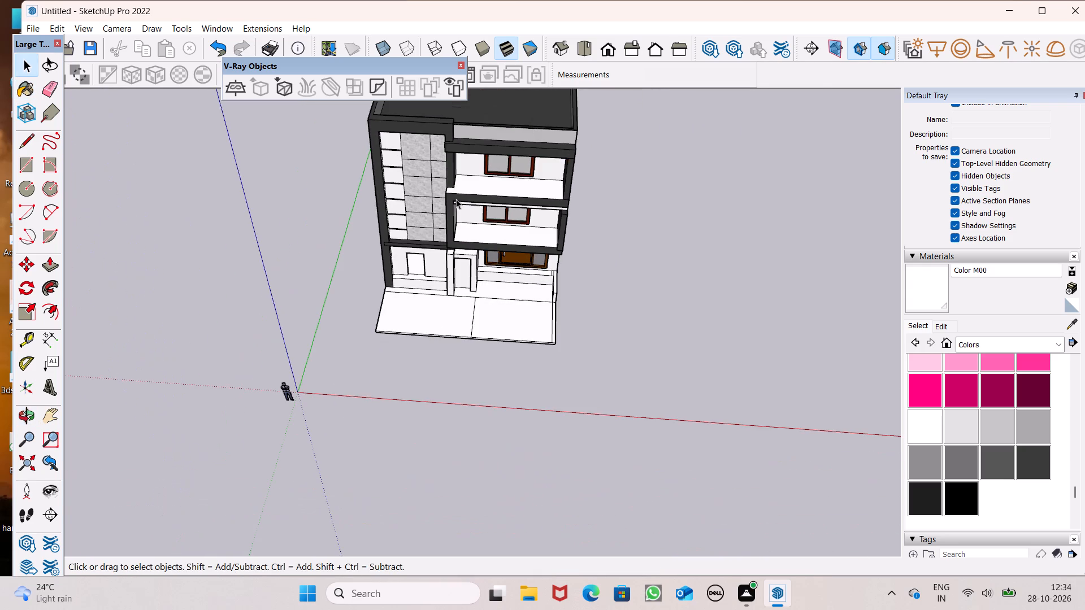
Inspect the balconies, side wall and front paving of the building from several angles.
scroll(456, 199, down, 2)
middle_drag(456, 182, 431, 409)
middle_drag(466, 337, 500, 218)
scroll(481, 245, up, 8)
middle_drag(484, 262, 488, 159)
scroll(484, 262, up, 1)
scroll(488, 158, up, 2)
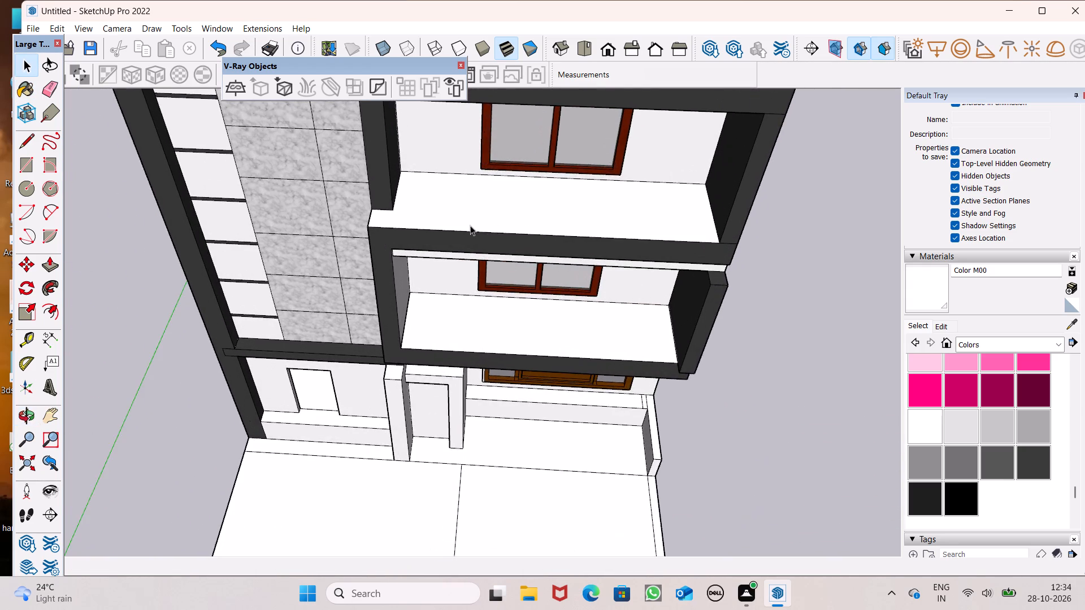
scroll(470, 225, up, 2)
scroll(470, 240, down, 1)
middle_drag(475, 241, 771, 134)
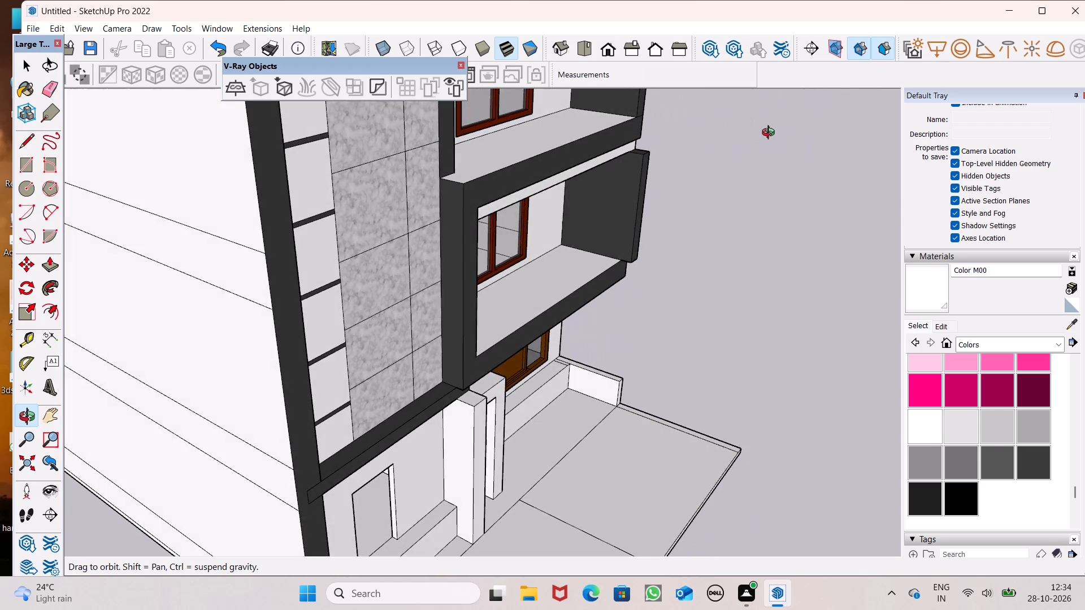
middle_drag(771, 134, 723, 216)
scroll(307, 206, down, 4)
middle_drag(426, 217, 390, 263)
scroll(390, 260, up, 1)
scroll(396, 248, down, 3)
middle_drag(407, 238, 452, 160)
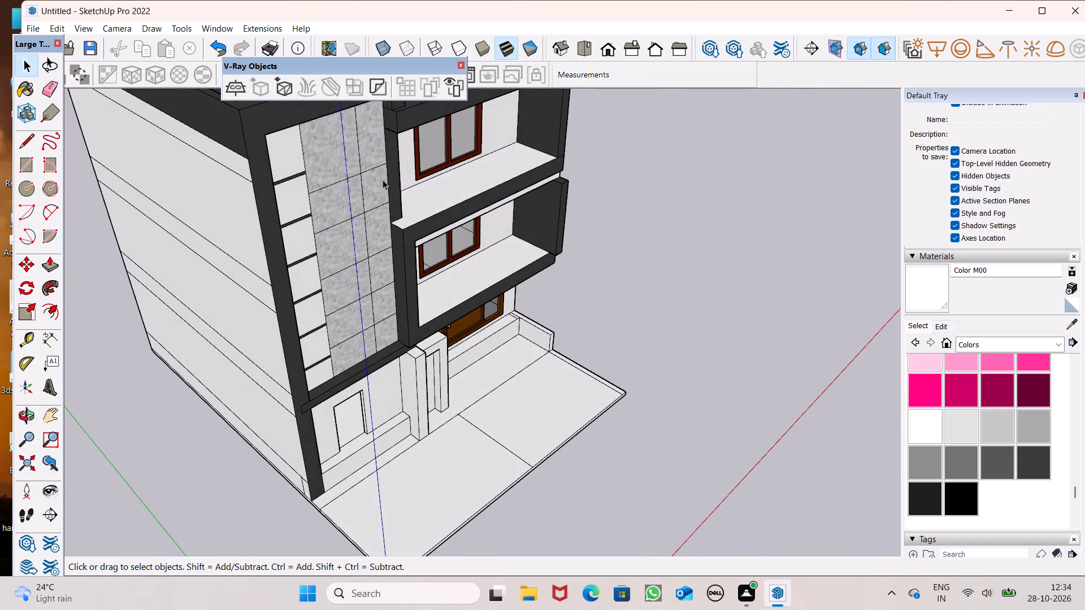
Push/Pull the dark strip beside the top-storey balcony by 1' 10 11/16" to align with the lower balcony frame.
click(42, 263)
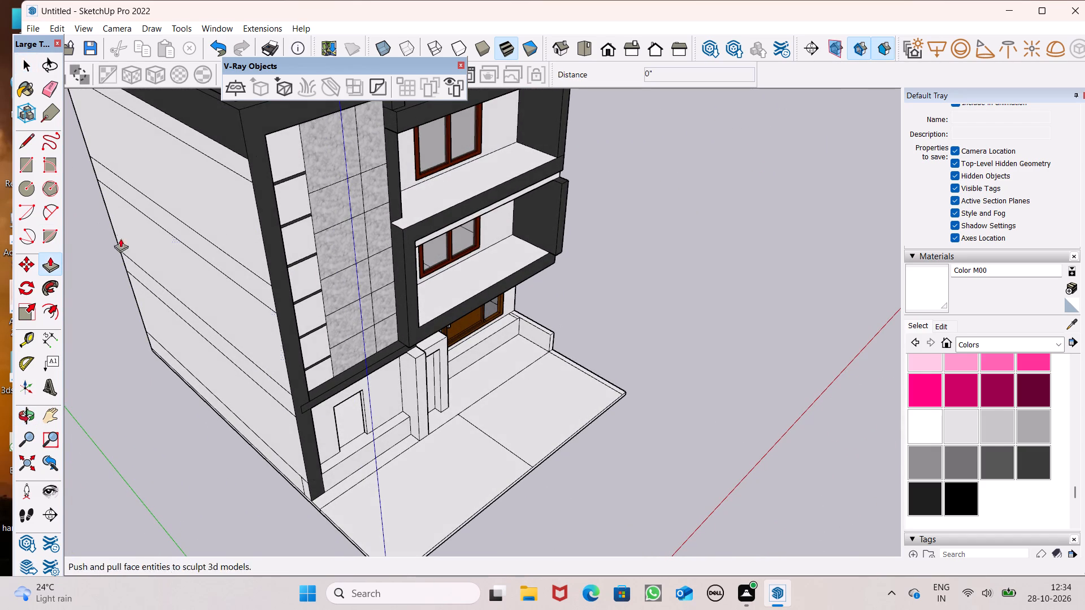
scroll(311, 165, up, 5)
scroll(440, 225, up, 4)
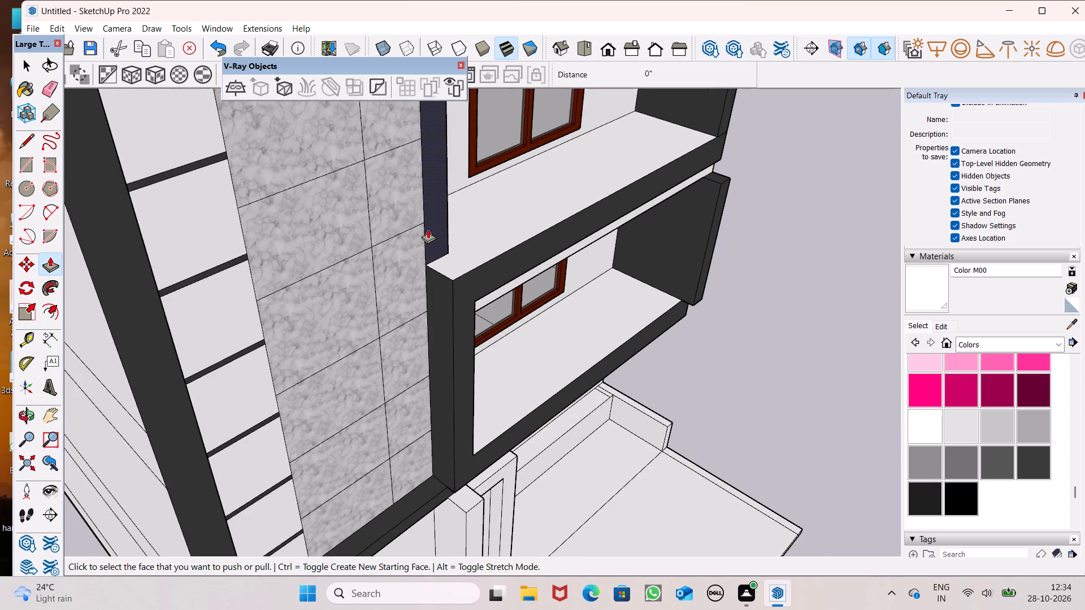
drag(440, 232, 458, 291)
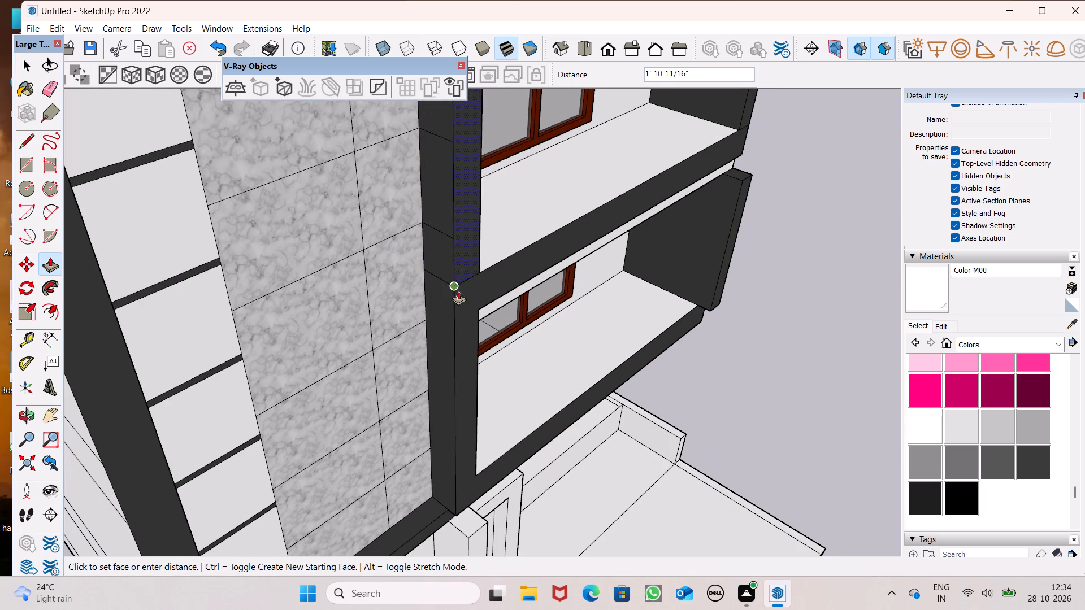
drag(458, 291, 459, 291)
scroll(442, 267, down, 4)
middle_drag(491, 309, 526, 294)
key(space)
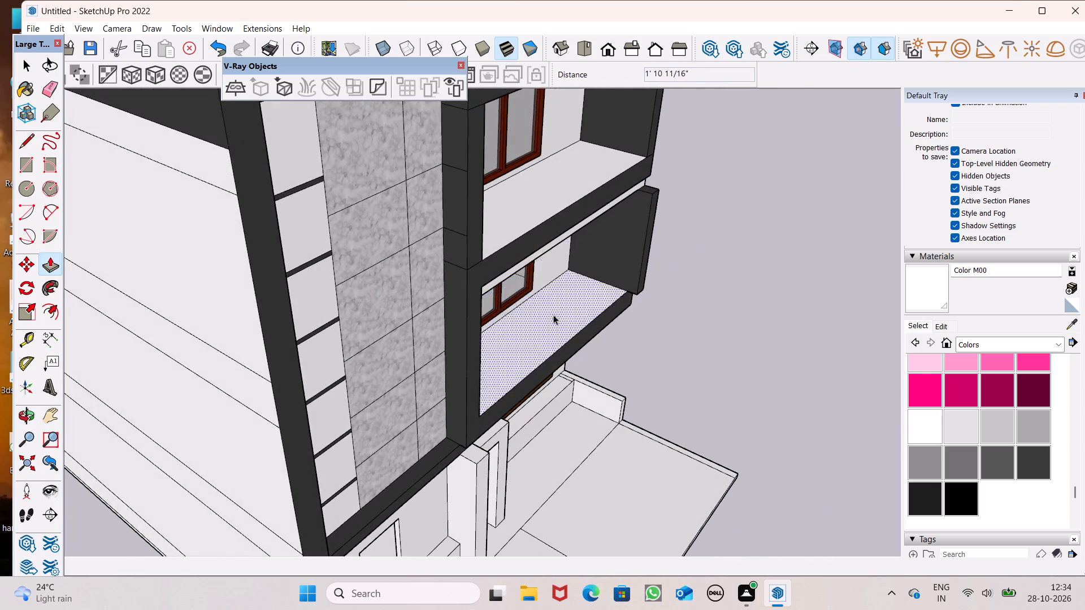
scroll(555, 317, down, 4)
middle_drag(578, 312, 611, 271)
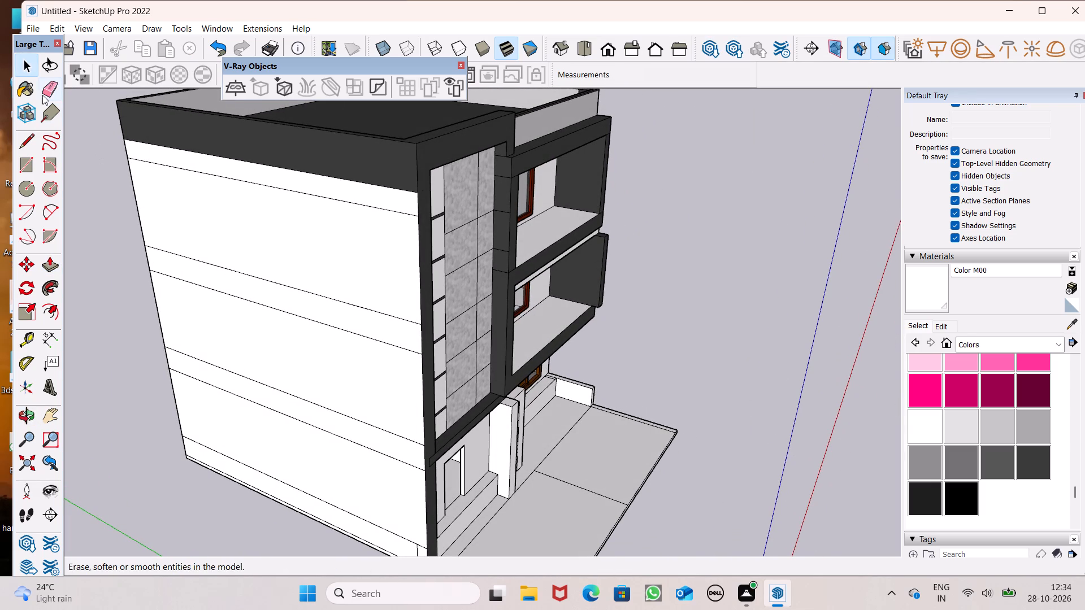
Push/Pull the small dark face under the roof band, above the column beside the marble panels, by 7 3/16".
click(49, 87)
scroll(450, 236, up, 9)
scroll(505, 271, down, 6)
middle_drag(500, 288, 399, 294)
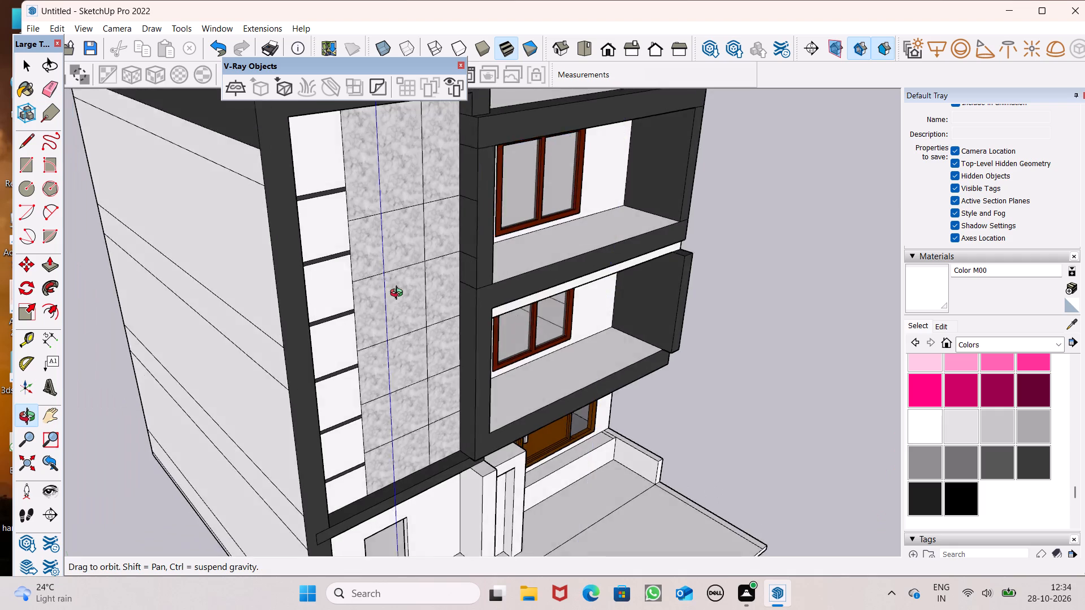
middle_drag(399, 294, 325, 416)
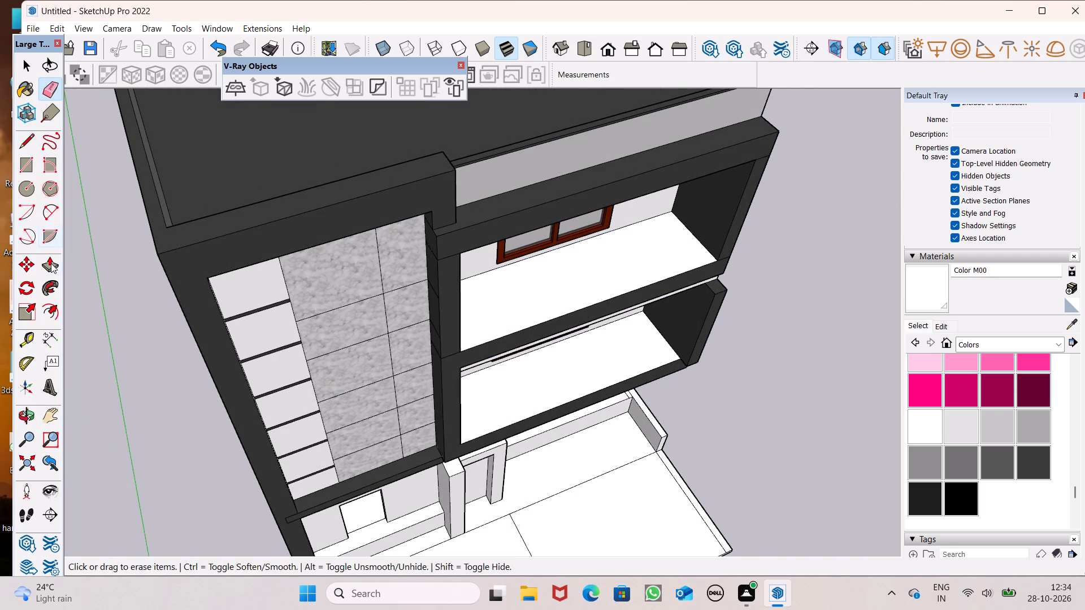
click(51, 263)
scroll(355, 238, up, 7)
drag(478, 219, 485, 250)
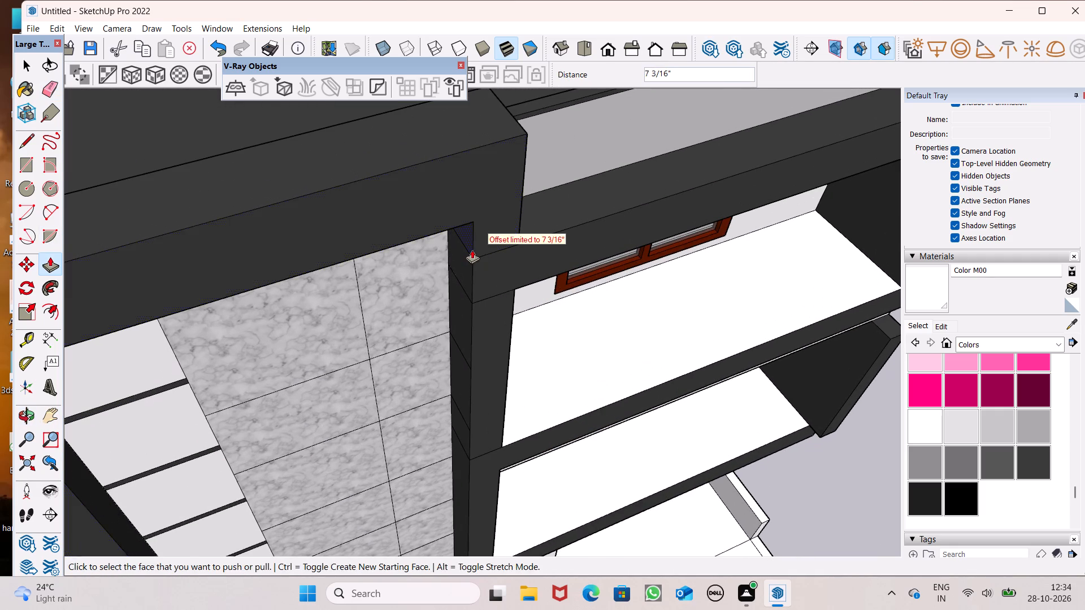
scroll(469, 244, down, 6)
middle_drag(490, 271, 560, 142)
key(space)
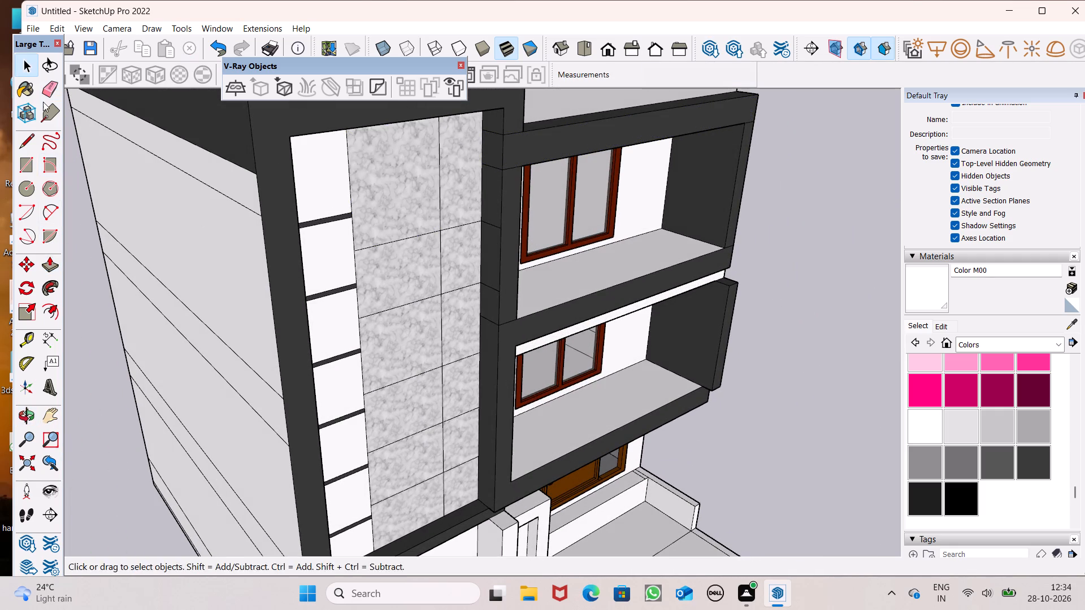
Erase the horizontal seam lines across the side of the dark column between the marble panels and the balconies.
click(49, 95)
middle_drag(420, 221, 475, 160)
scroll(500, 292, down, 4)
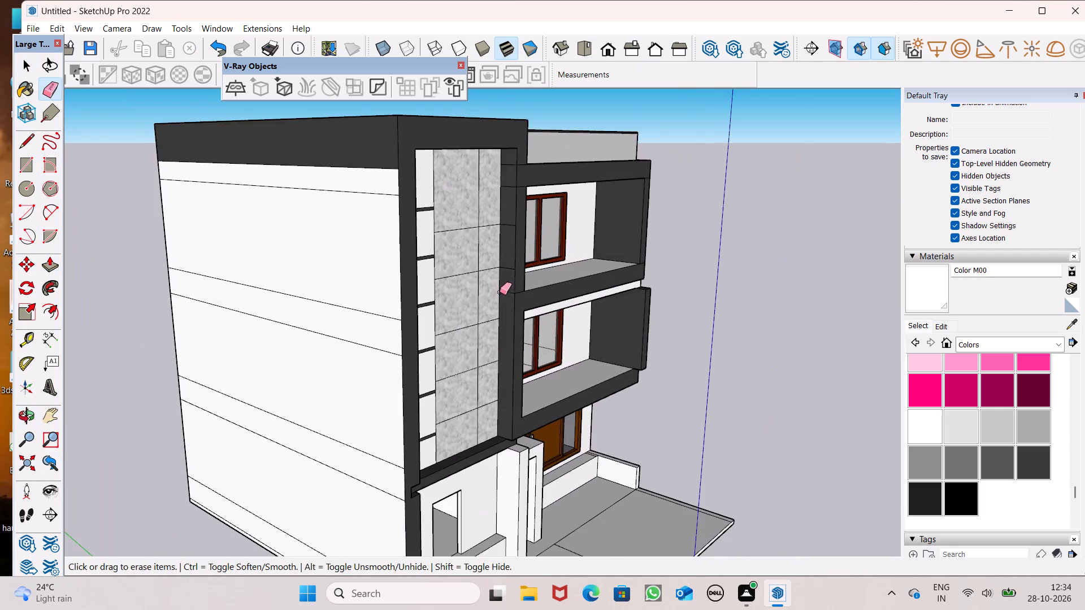
scroll(480, 177, up, 7)
drag(532, 147, 542, 199)
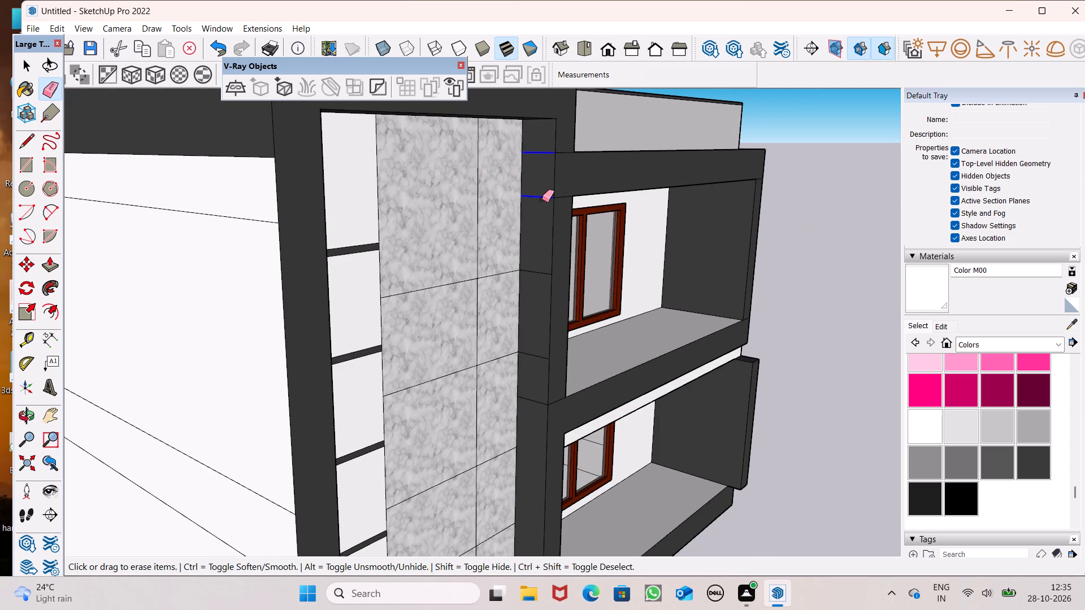
drag(542, 199, 527, 402)
drag(527, 402, 527, 405)
Erase the leftover seam lines on the front of the dark column where it meets the balcony frames.
scroll(546, 319, down, 2)
middle_drag(549, 316, 466, 313)
scroll(473, 331, up, 1)
scroll(490, 228, up, 3)
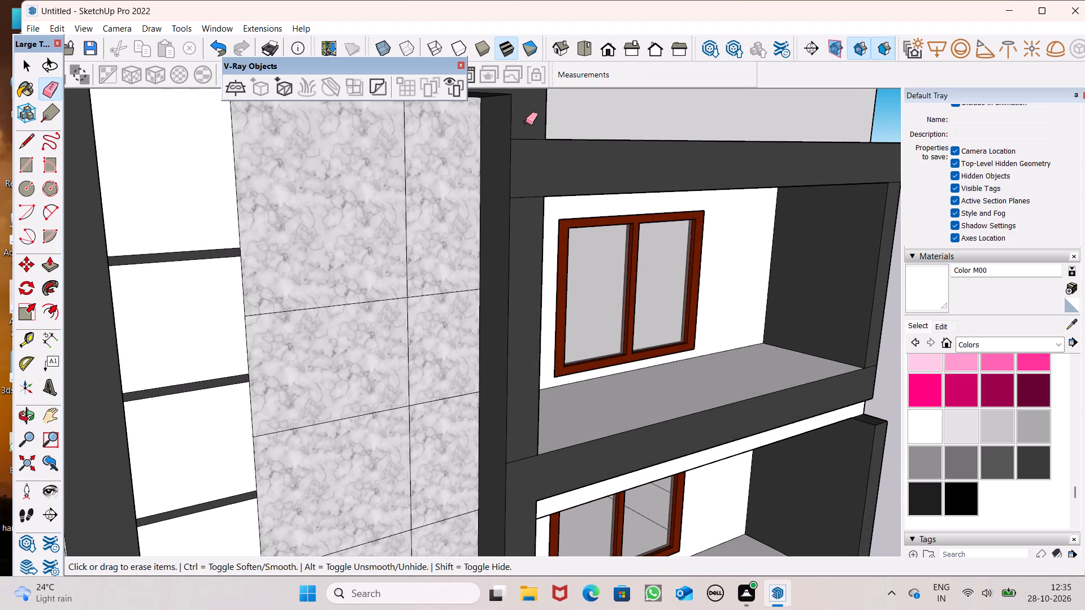
drag(525, 125, 528, 208)
scroll(544, 172, down, 8)
scroll(502, 341, up, 7)
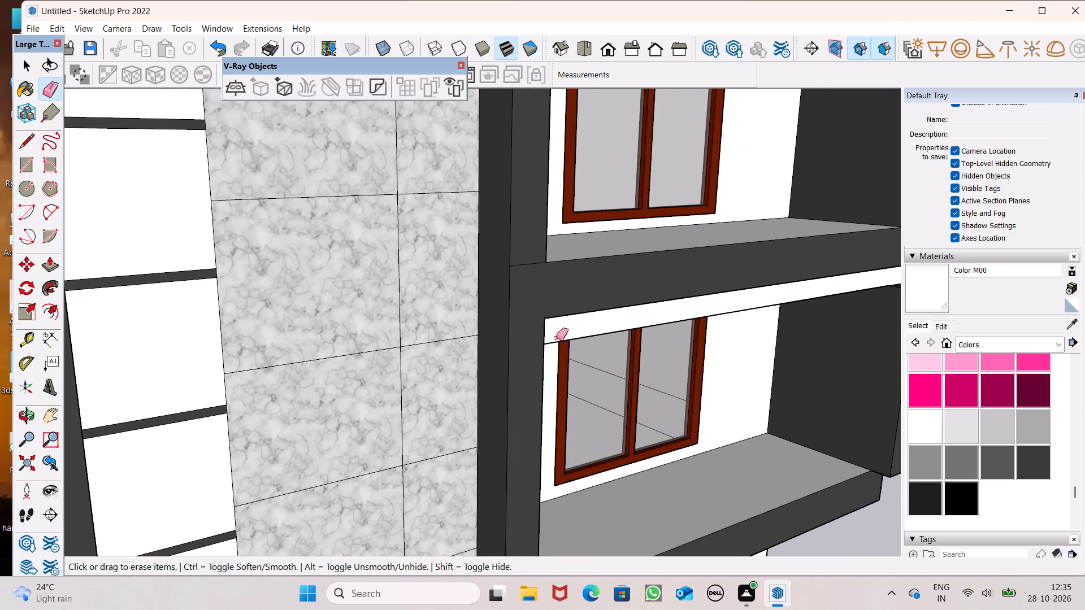
drag(532, 267, 532, 252)
scroll(540, 245, down, 5)
middle_drag(456, 332, 583, 296)
scroll(568, 425, down, 4)
middle_drag(630, 437, 446, 452)
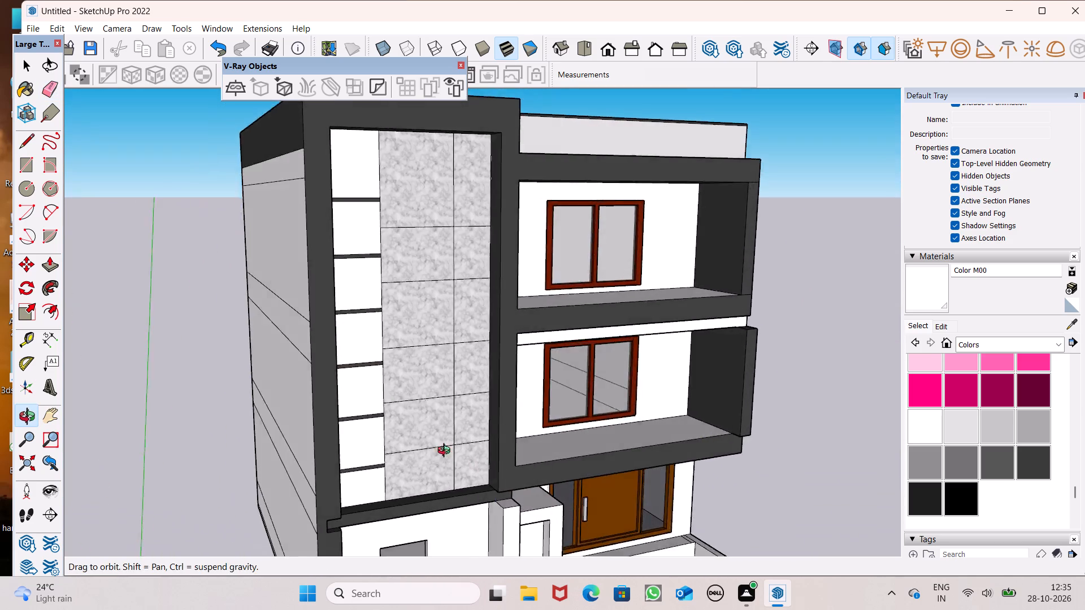
middle_drag(446, 452, 424, 426)
key(space)
Examine the whole building facade and its proportions from the front, above and both sides.
scroll(414, 295, down, 7)
middle_drag(485, 321, 414, 357)
scroll(414, 357, up, 1)
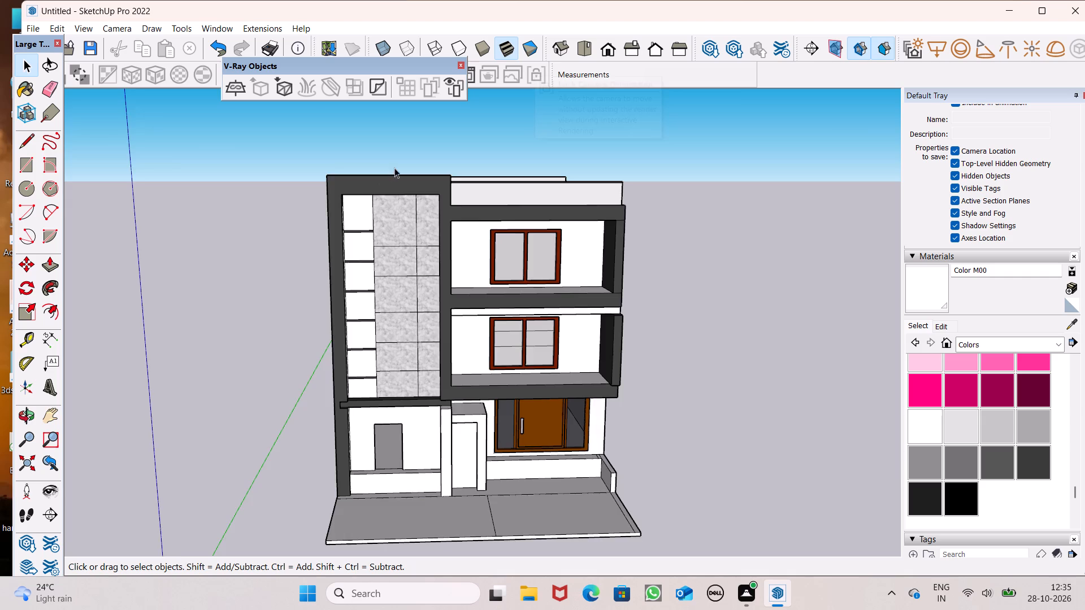
scroll(395, 168, down, 3)
scroll(188, 202, up, 2)
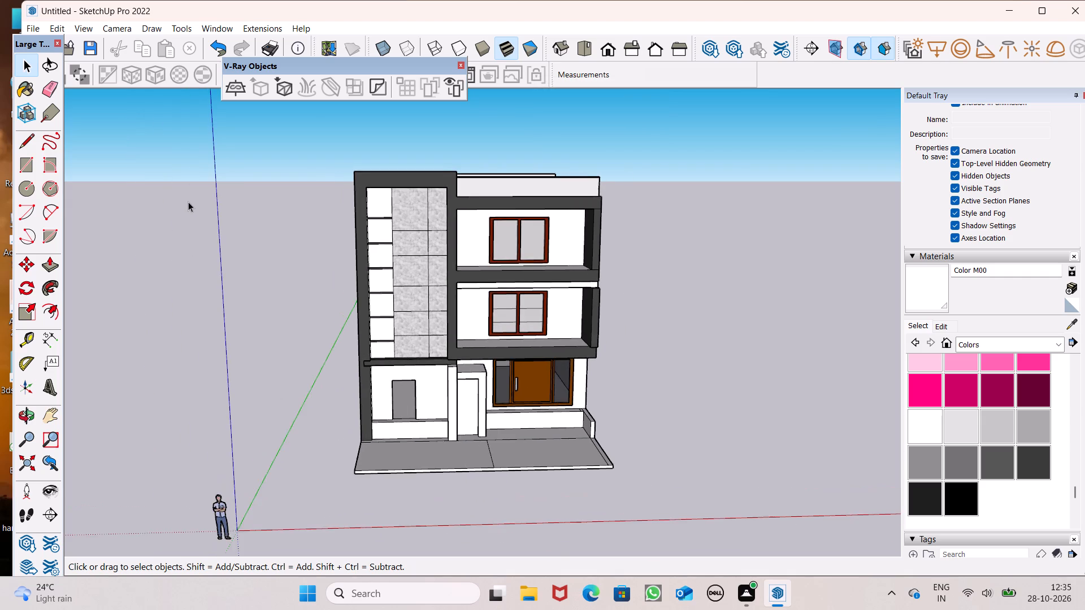
scroll(188, 202, up, 2)
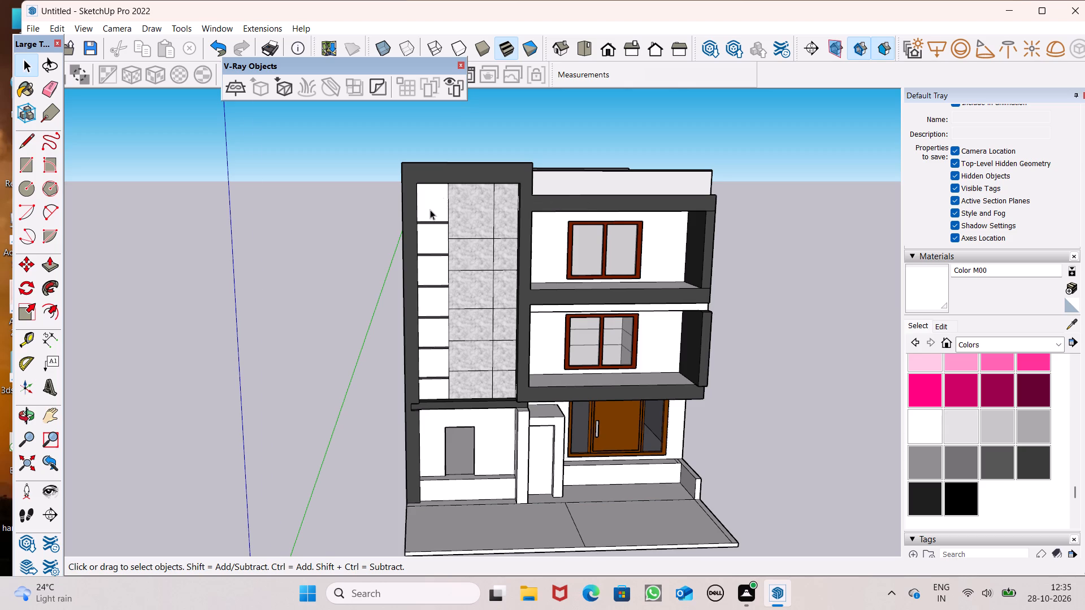
scroll(428, 212, down, 4)
middle_drag(431, 237, 561, 304)
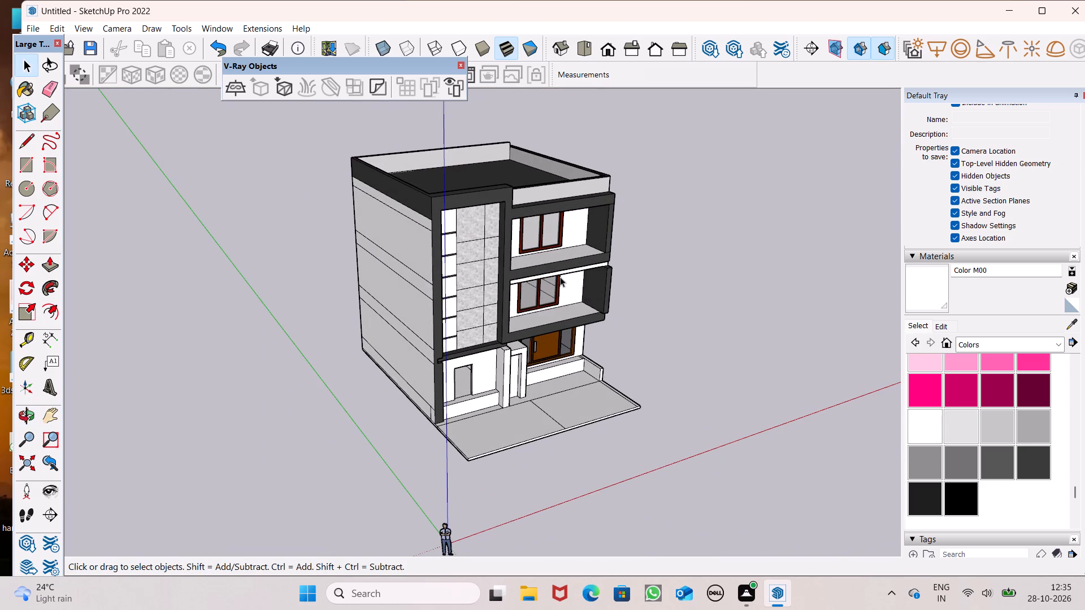
scroll(400, 246, down, 4)
middle_drag(463, 295, 231, 192)
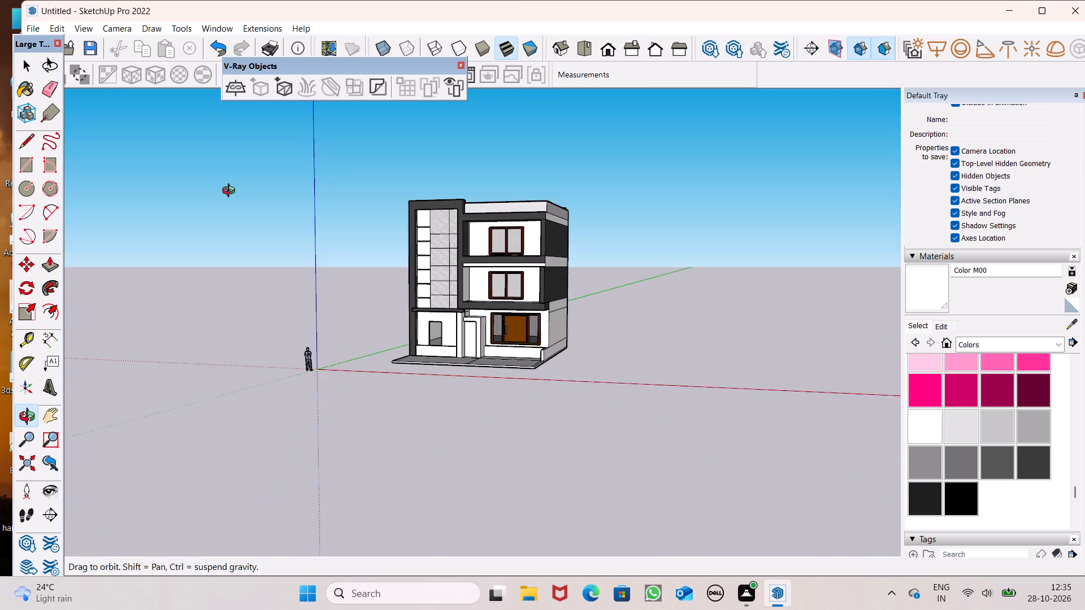
middle_drag(231, 192, 239, 195)
scroll(294, 314, up, 7)
scroll(493, 335, up, 2)
scroll(429, 306, down, 3)
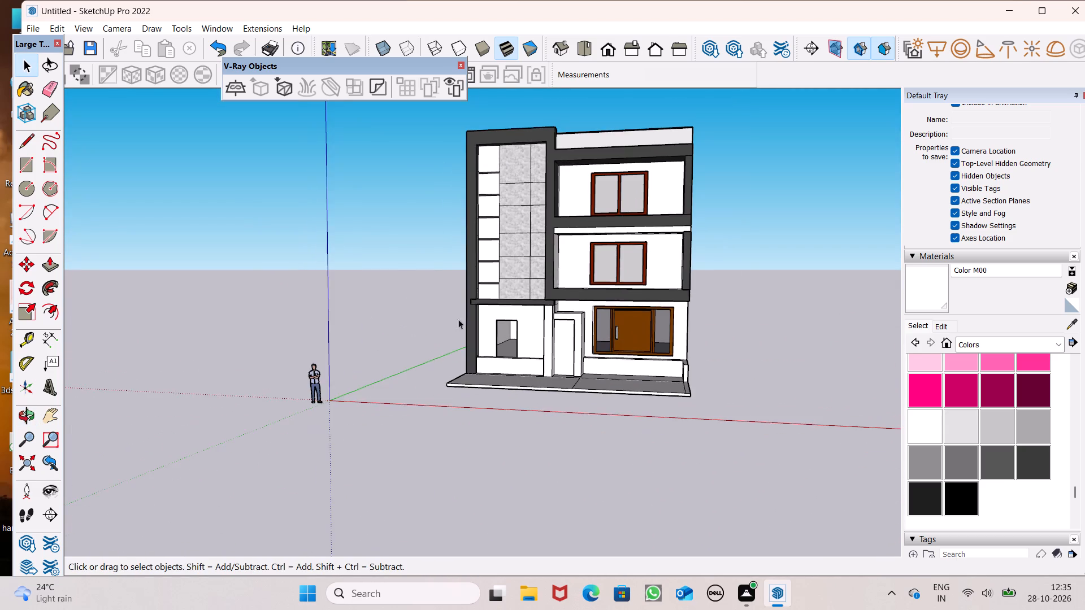
middle_drag(491, 339, 509, 400)
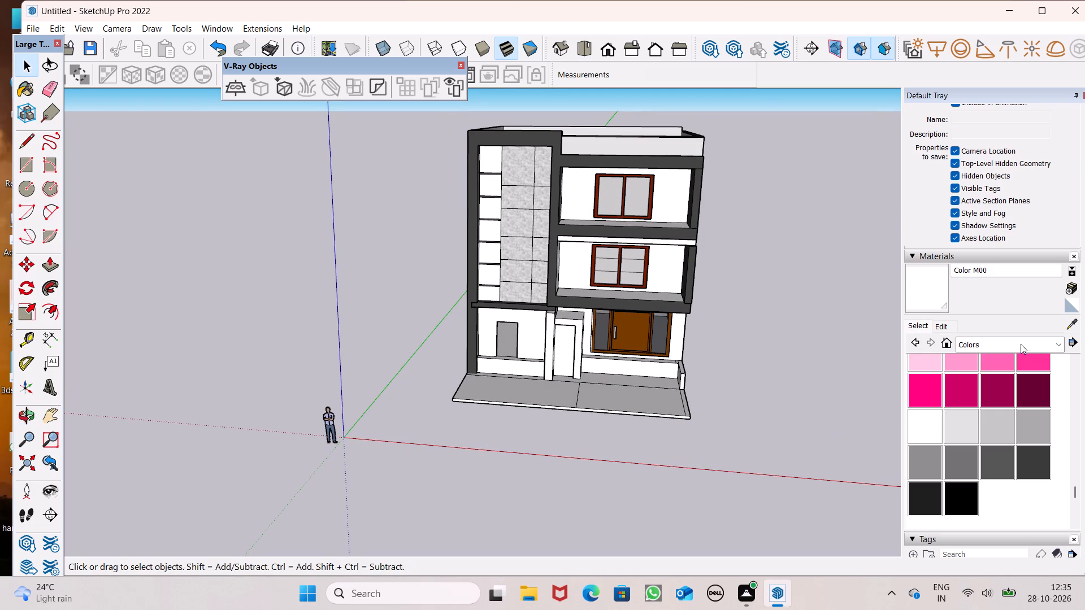
Paint the top-storey balcony's back wall with Carrera Marble from the Stone collection.
click(1021, 345)
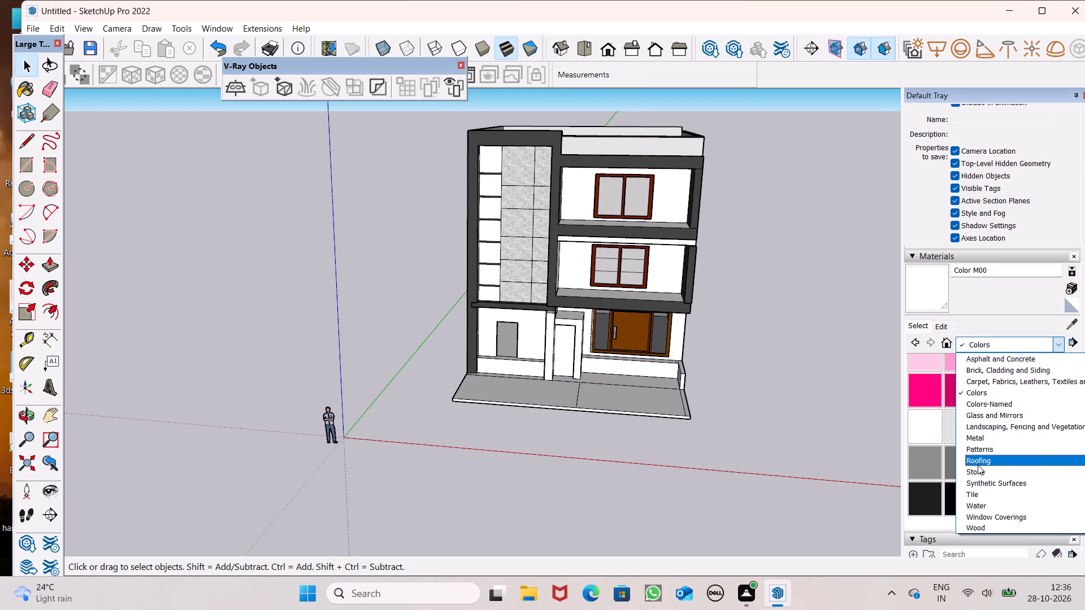
click(978, 471)
click(921, 377)
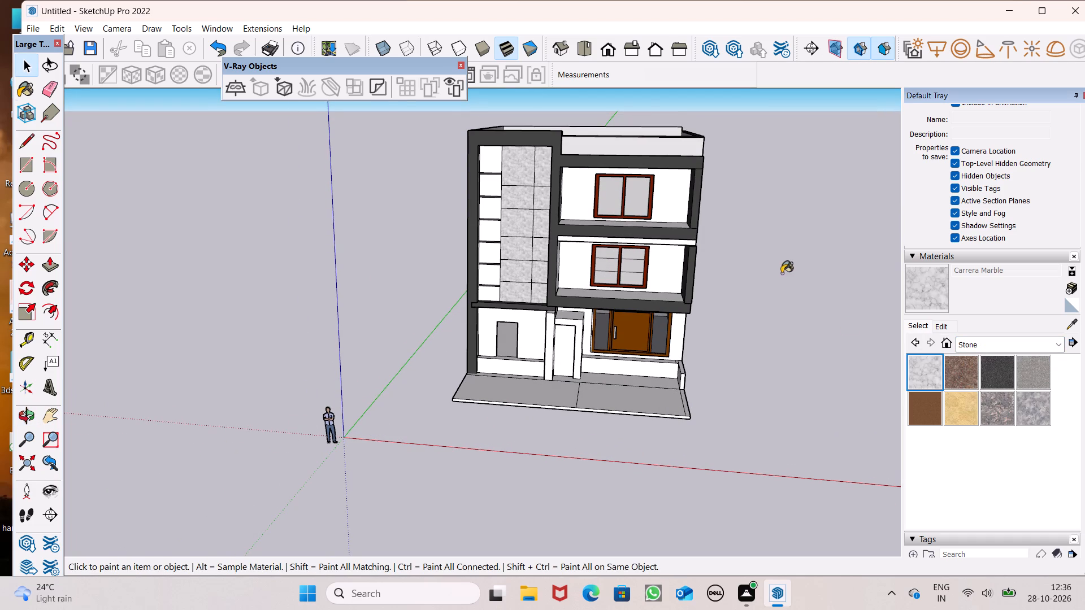
scroll(702, 273, up, 6)
click(651, 173)
scroll(635, 186, down, 5)
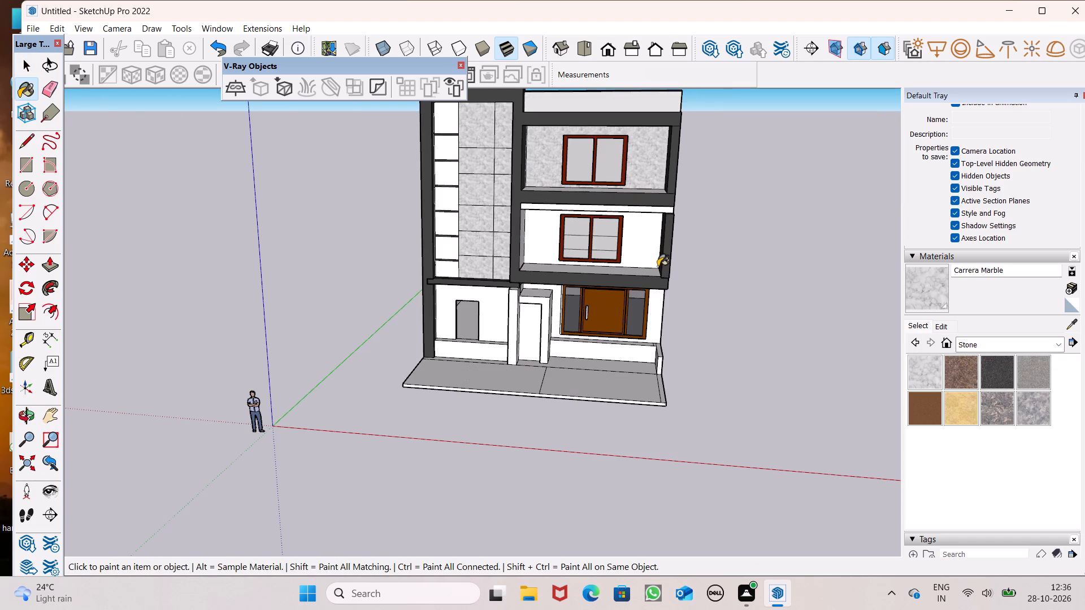
Paint the middle-storey balcony's back wall with orange Color C04 from the Colors collection.
click(981, 341)
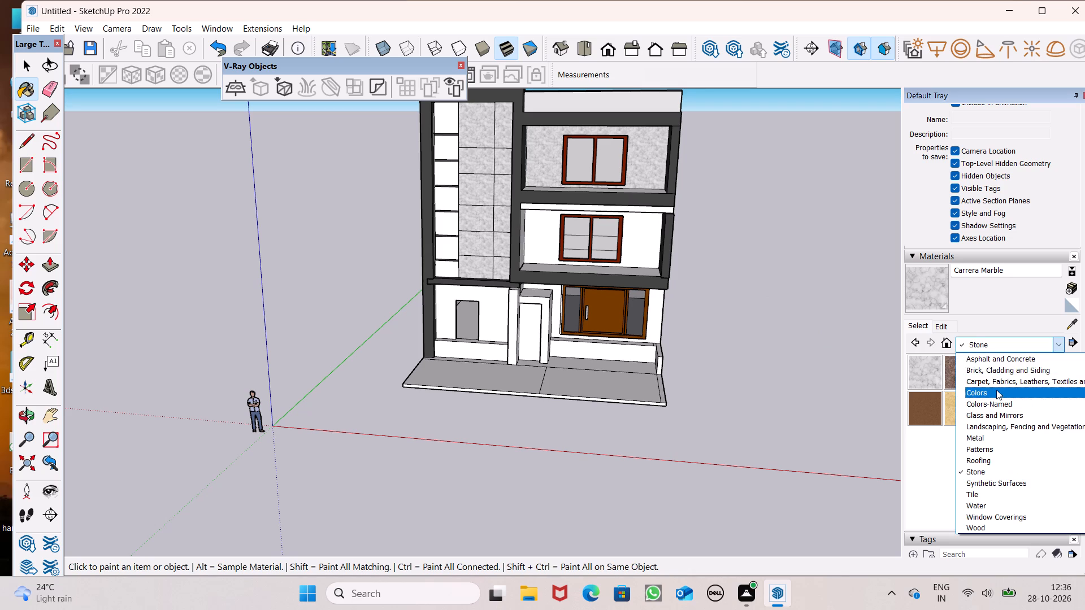
click(996, 390)
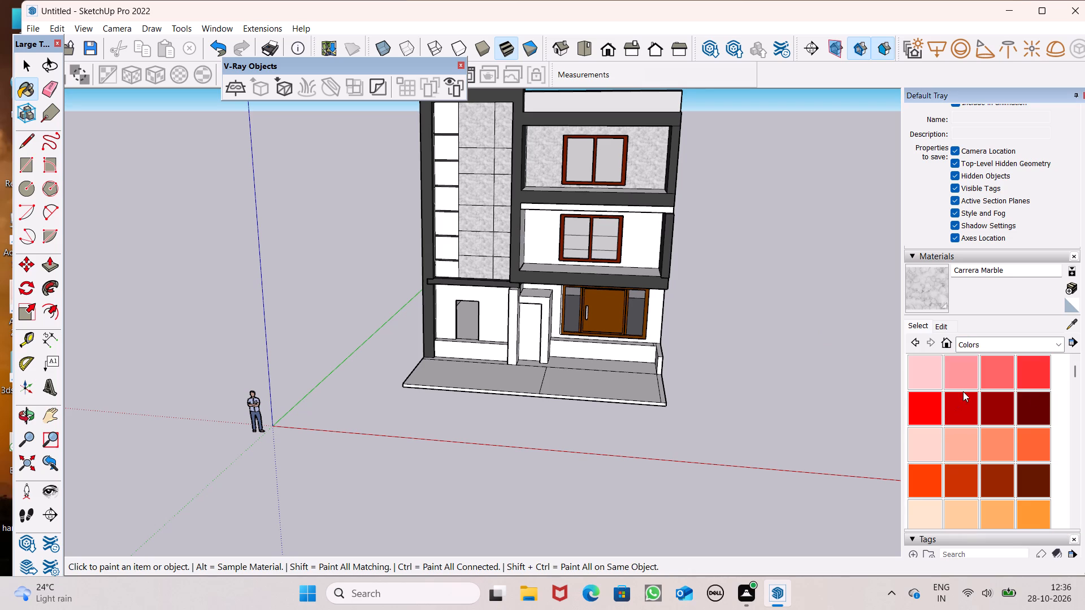
drag(1034, 510, 1031, 504)
click(1022, 516)
scroll(654, 339, up, 6)
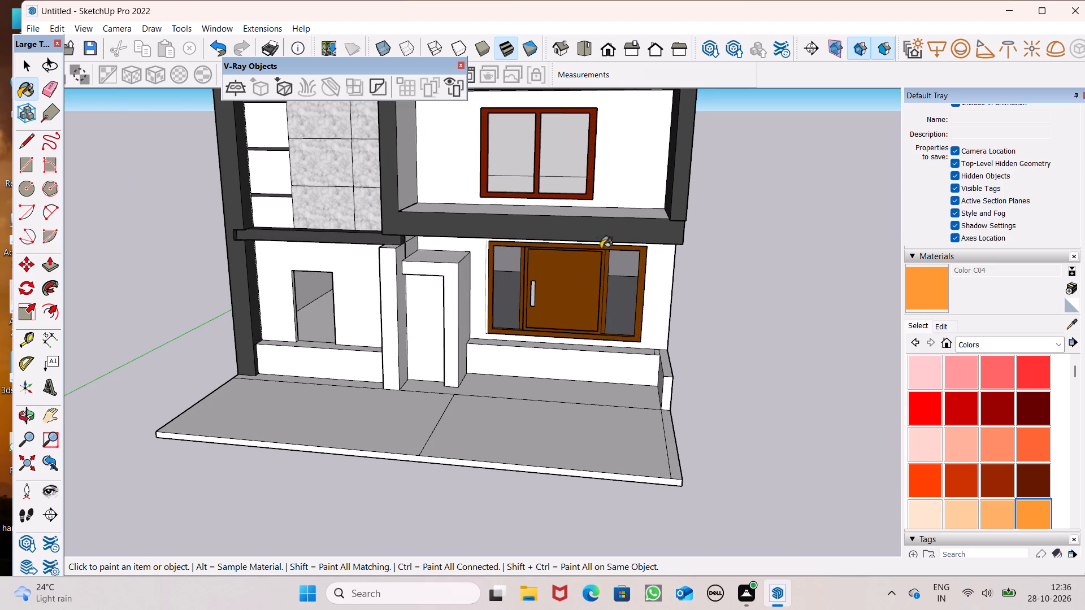
click(629, 158)
scroll(603, 155, down, 6)
middle_drag(604, 276, 578, 253)
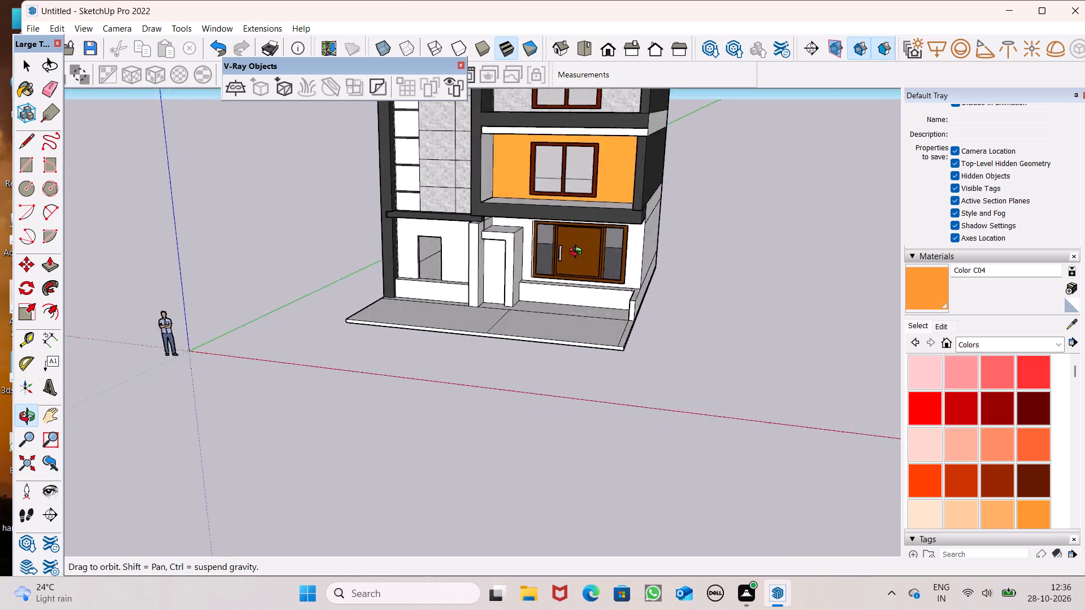
middle_drag(578, 253, 692, 302)
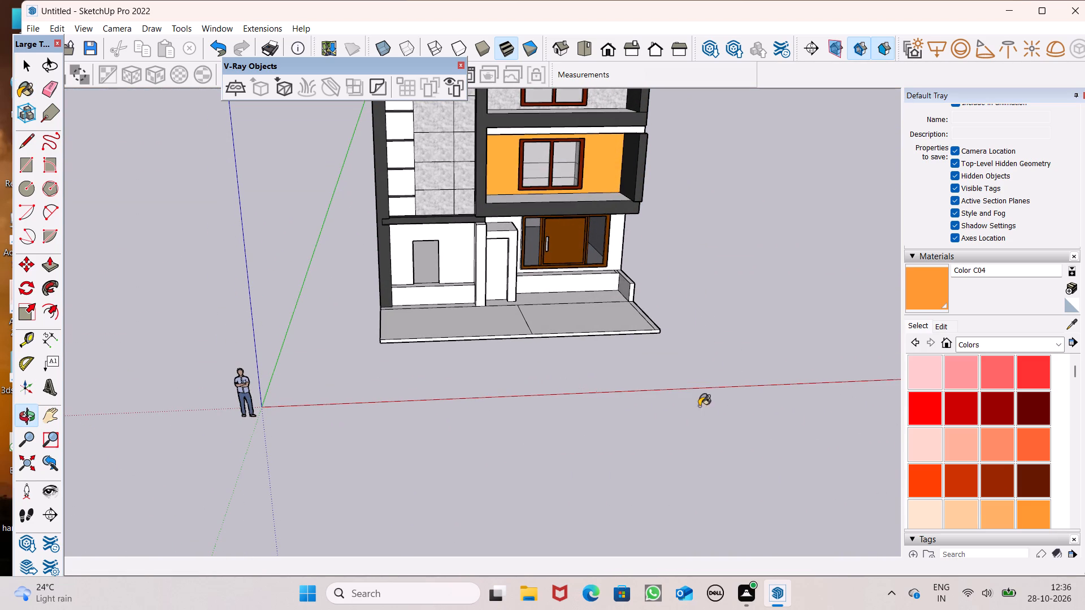
Examine the whole building facade with its new balcony wall materials from the front and above.
click(992, 335)
click(991, 340)
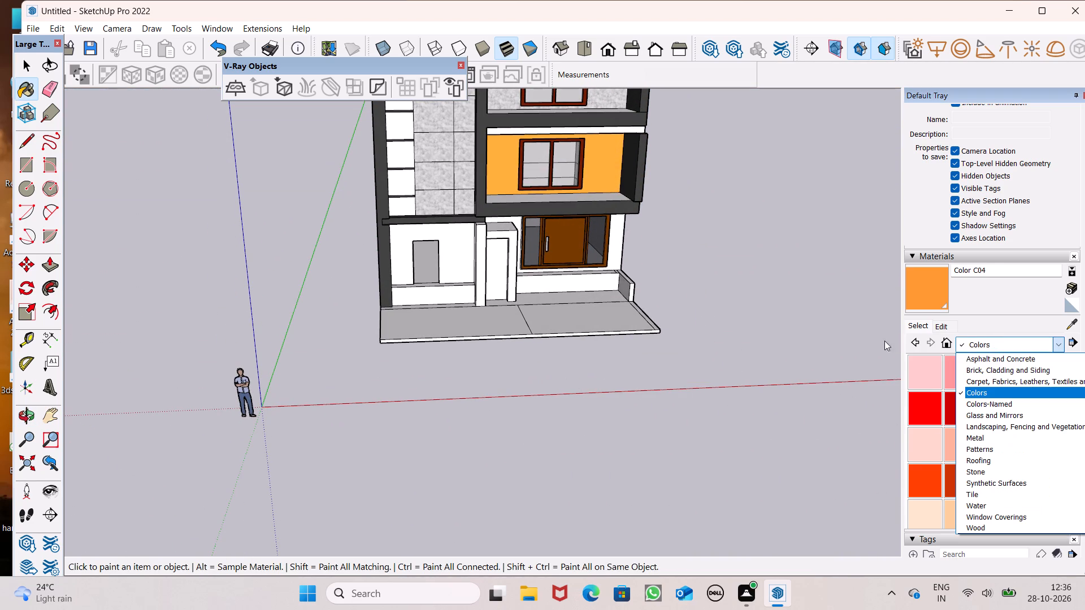
middle_drag(638, 287, 503, 116)
middle_drag(532, 358, 462, 197)
scroll(463, 197, up, 1)
scroll(499, 307, down, 3)
middle_drag(547, 318, 487, 213)
scroll(491, 214, up, 1)
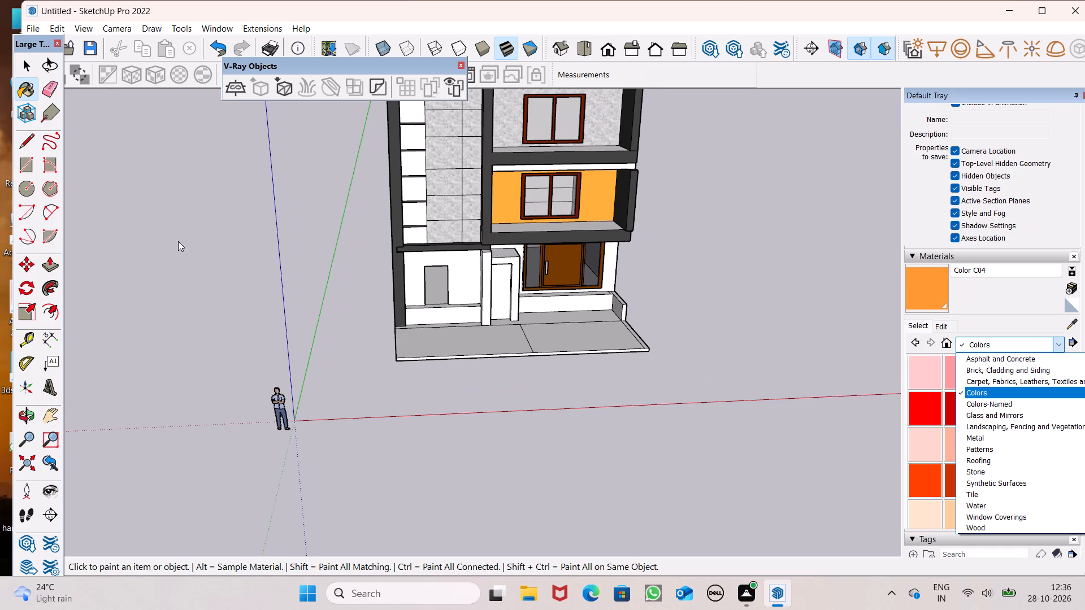
scroll(367, 282, down, 1)
scroll(609, 238, down, 5)
middle_drag(639, 298, 594, 190)
scroll(594, 190, up, 1)
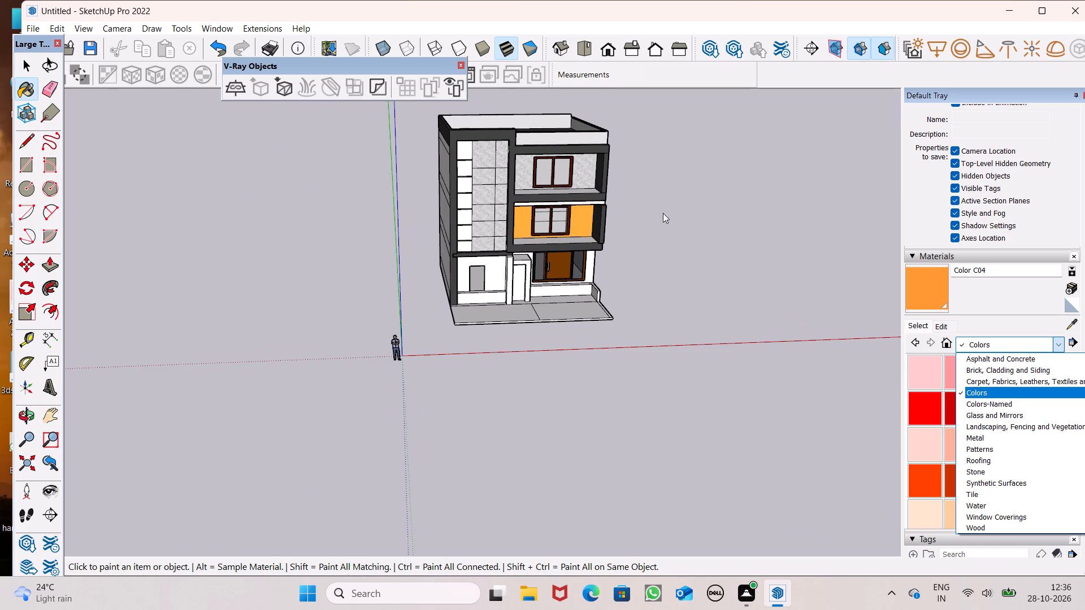
scroll(698, 211, down, 3)
middle_drag(750, 297, 640, 300)
scroll(640, 304, up, 1)
scroll(764, 166, down, 17)
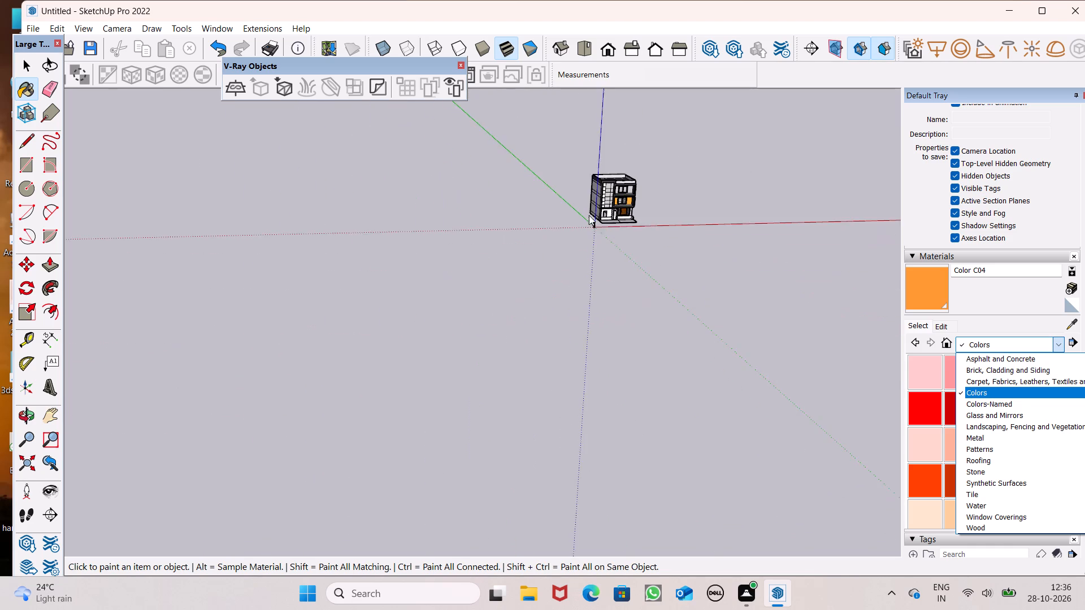
scroll(589, 215, down, 9)
scroll(561, 265, up, 8)
middle_drag(553, 233, 536, 199)
scroll(512, 125, up, 8)
scroll(552, 101, up, 7)
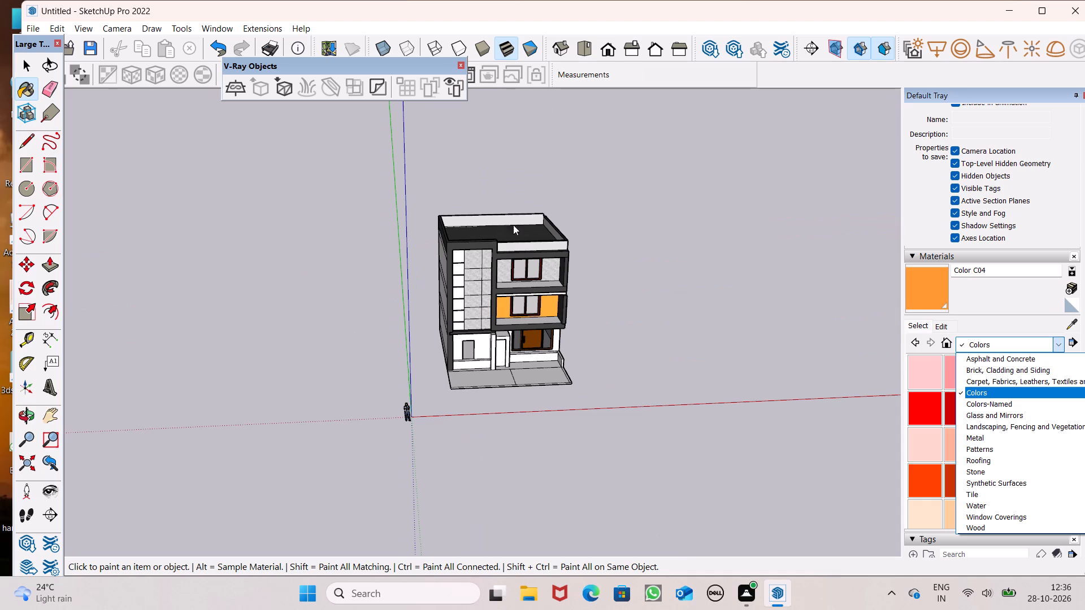
middle_drag(631, 354, 591, 329)
scroll(608, 335, up, 1)
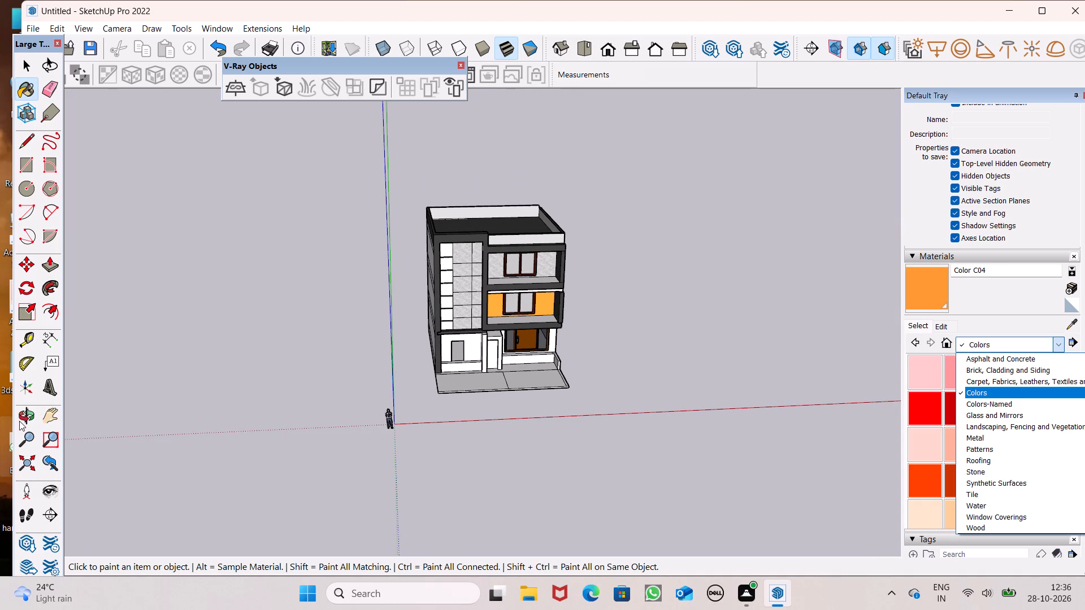
click(19, 420)
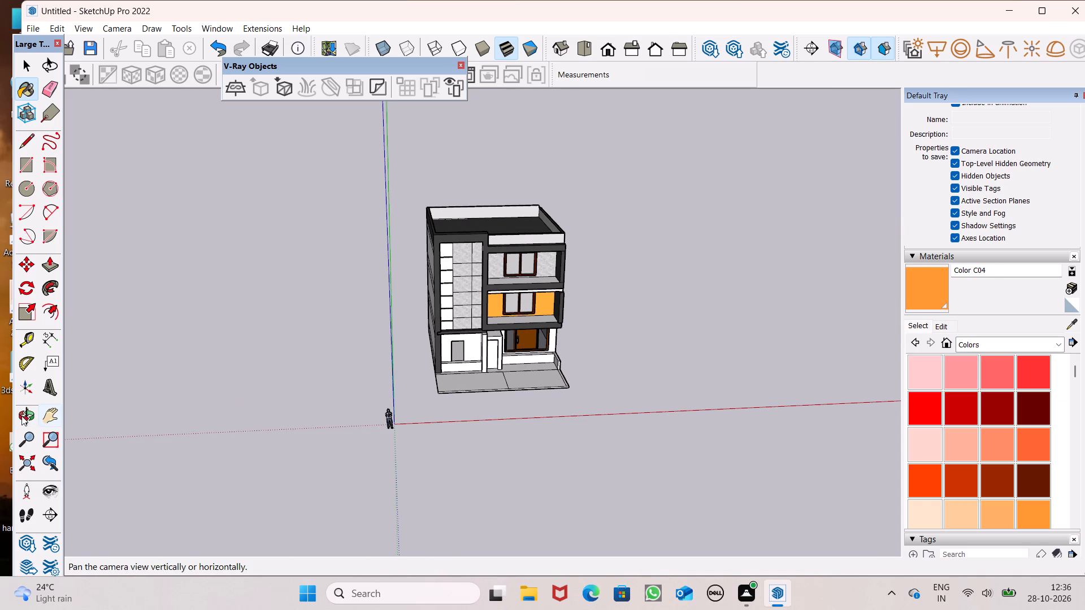
click(26, 412)
scroll(425, 358, down, 2)
middle_drag(545, 394, 472, 350)
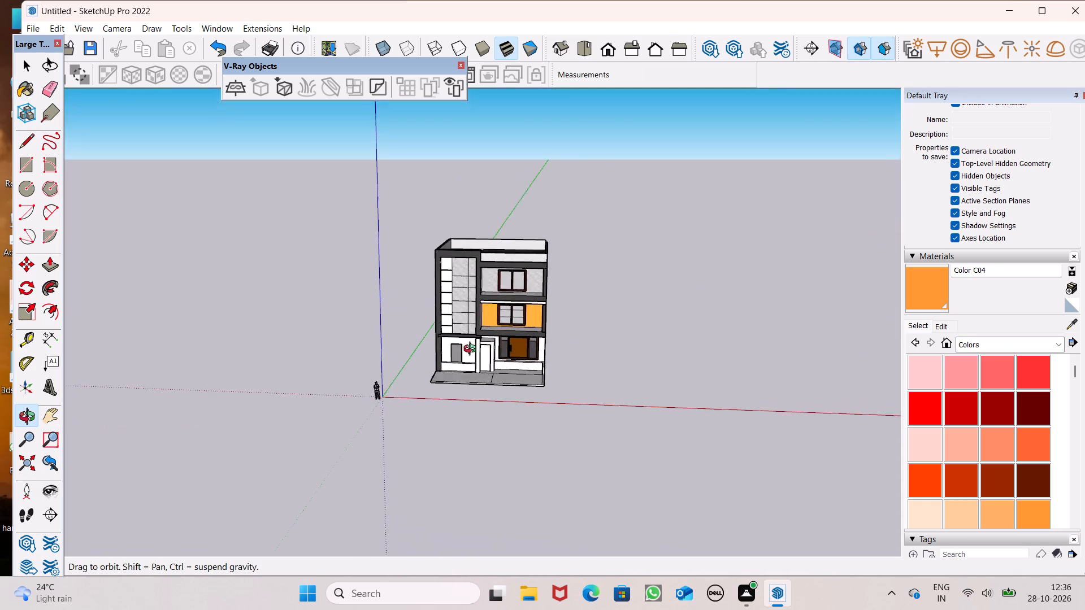
middle_drag(472, 350, 487, 293)
scroll(486, 297, up, 1)
scroll(559, 381, up, 5)
scroll(549, 384, down, 1)
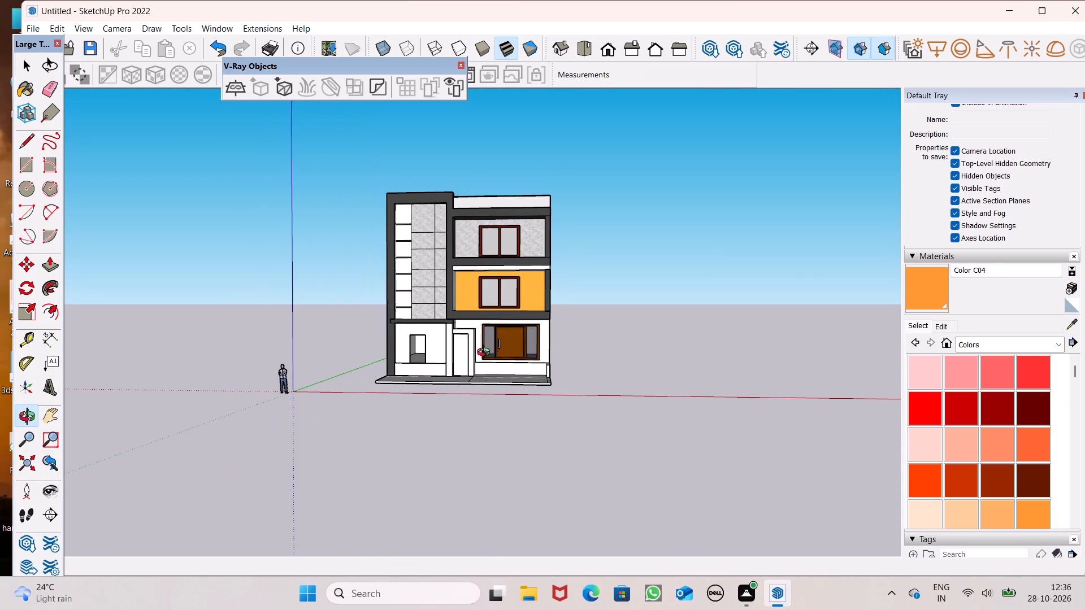
scroll(484, 354, up, 3)
scroll(678, 359, up, 2)
scroll(675, 359, down, 2)
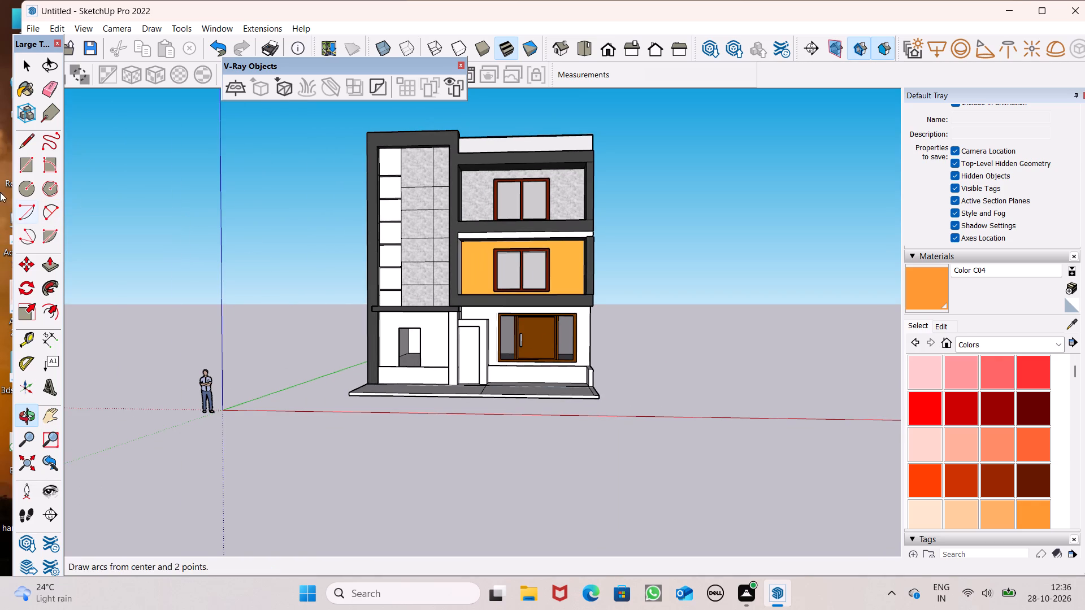
Draw a separate upright 4' by 7' rectangle beside the building's ground floor, on the entrance door's side.
click(25, 164)
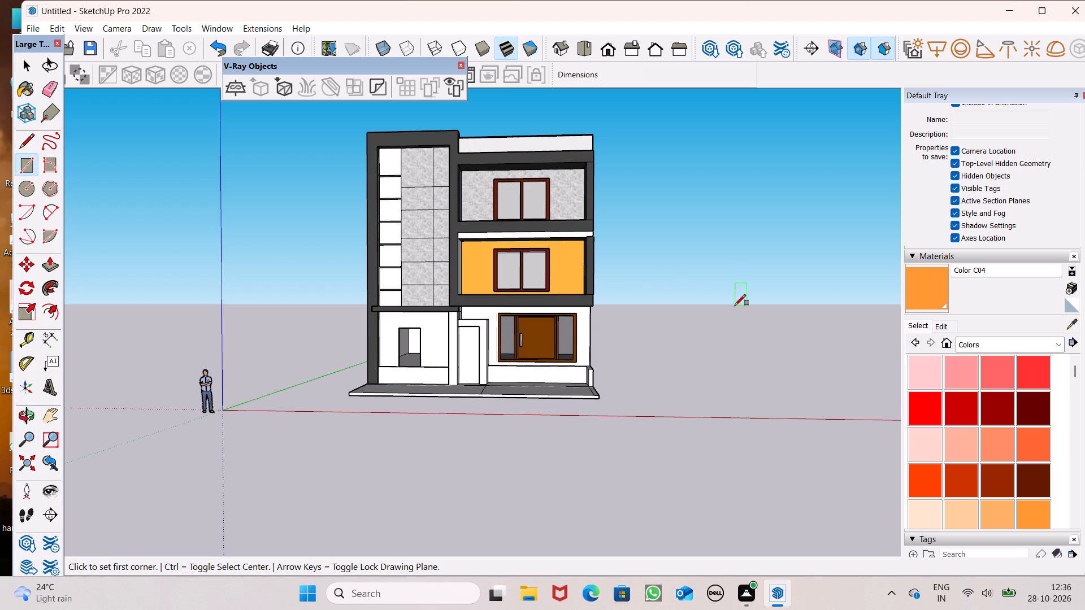
scroll(724, 335, up, 4)
click(618, 330)
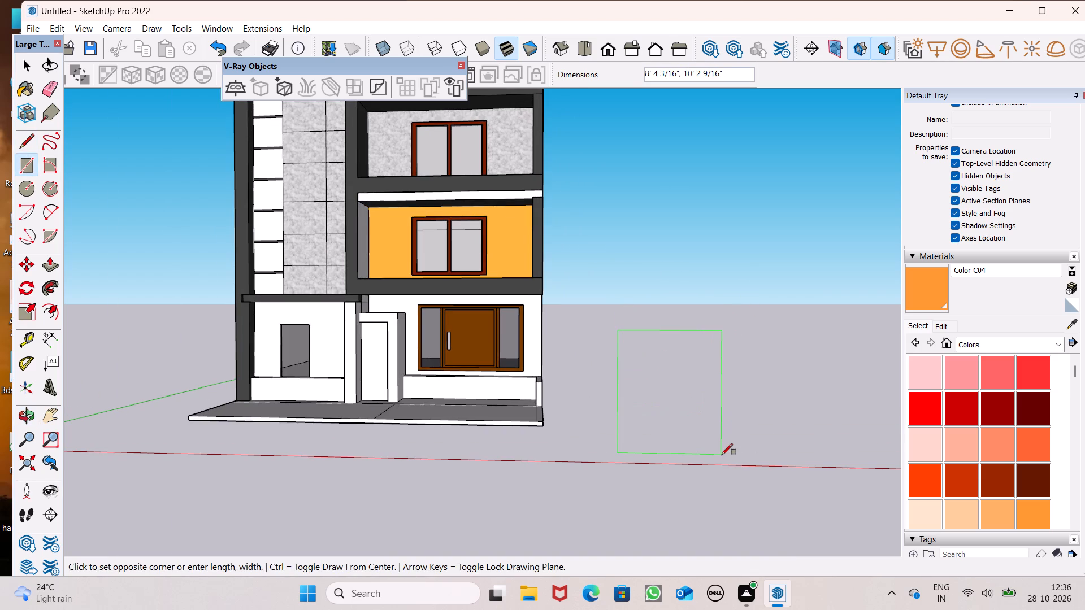
key(4)
text(',)
text(7')
key(Return)
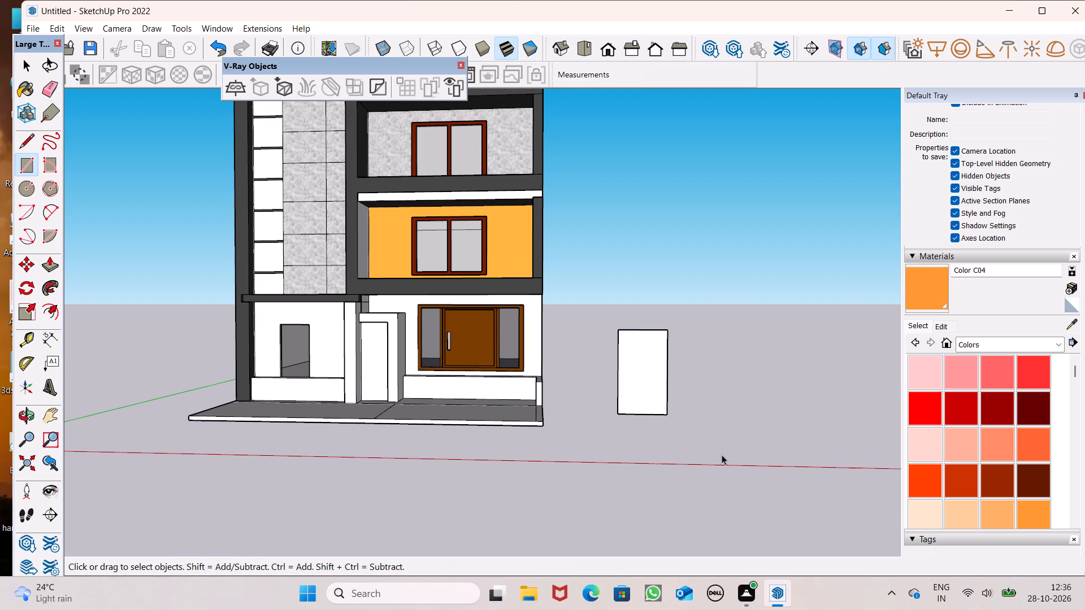
key(space)
Offset the upright rectangle's outline slightly inward to form a narrow, even border around the panel.
scroll(635, 384, up, 1)
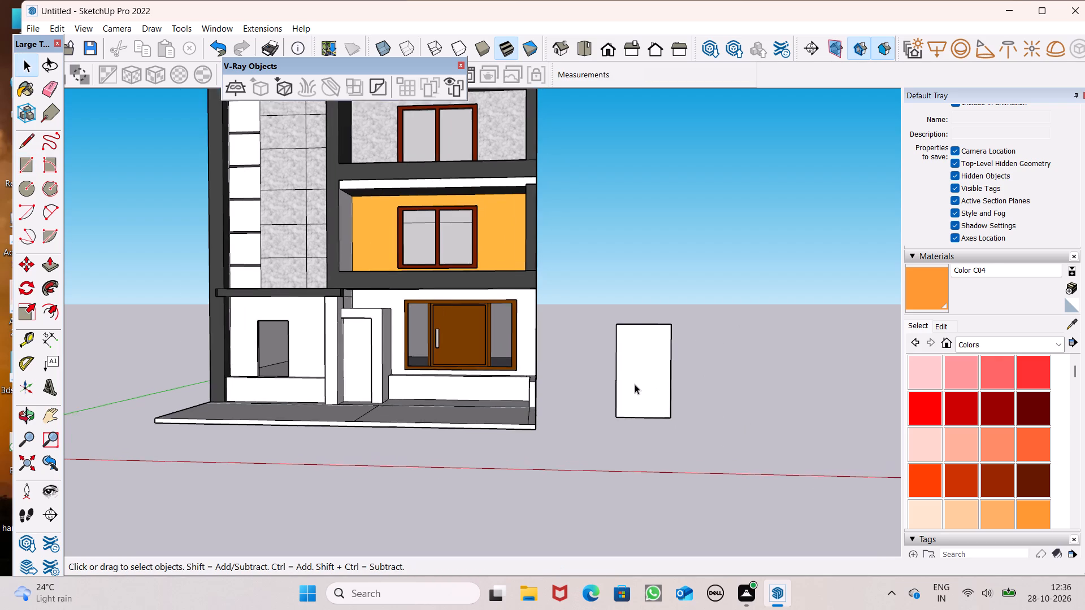
scroll(635, 384, up, 1)
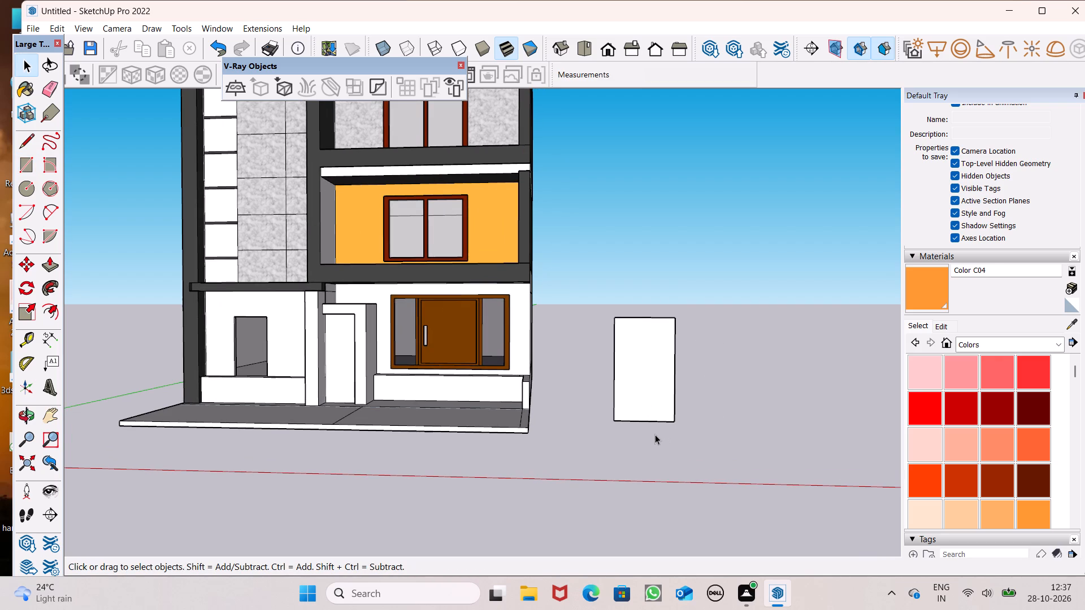
scroll(655, 434, up, 2)
click(45, 316)
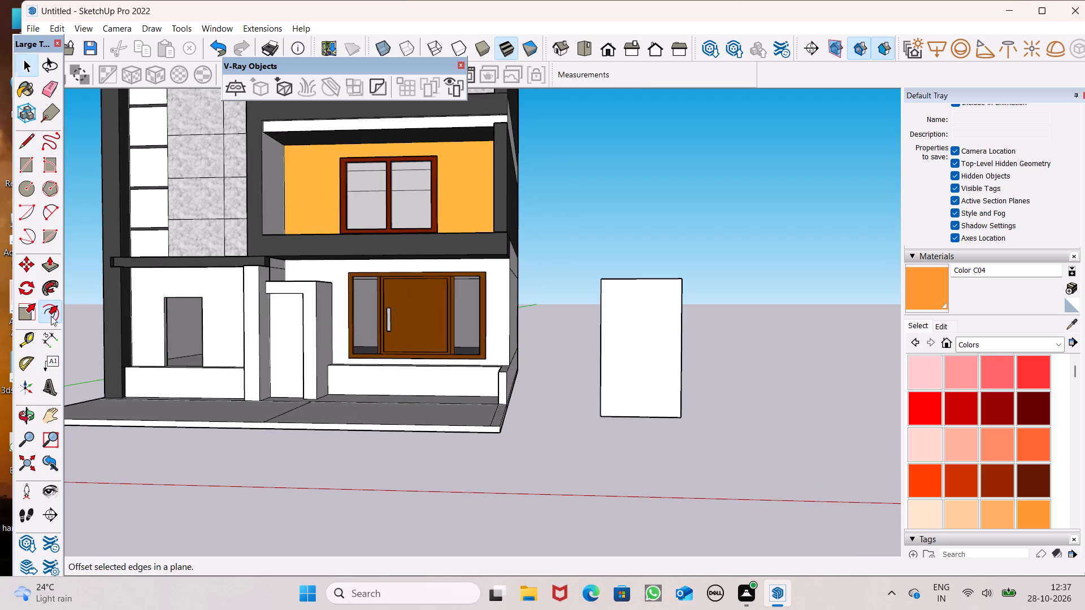
scroll(560, 311, up, 3)
drag(665, 266, 672, 272)
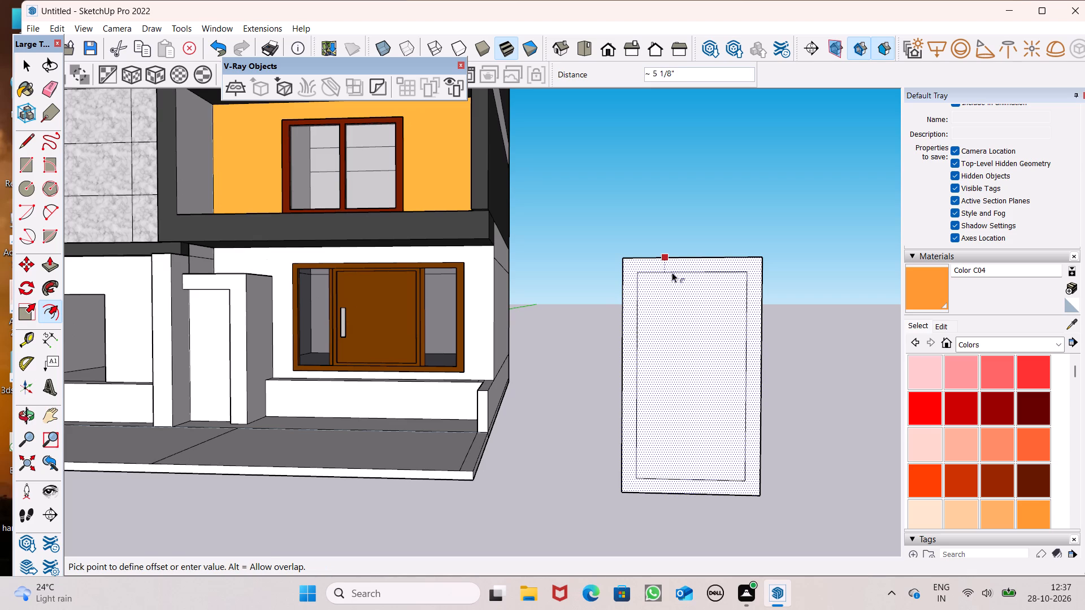
drag(672, 272, 672, 266)
scroll(615, 256, down, 1)
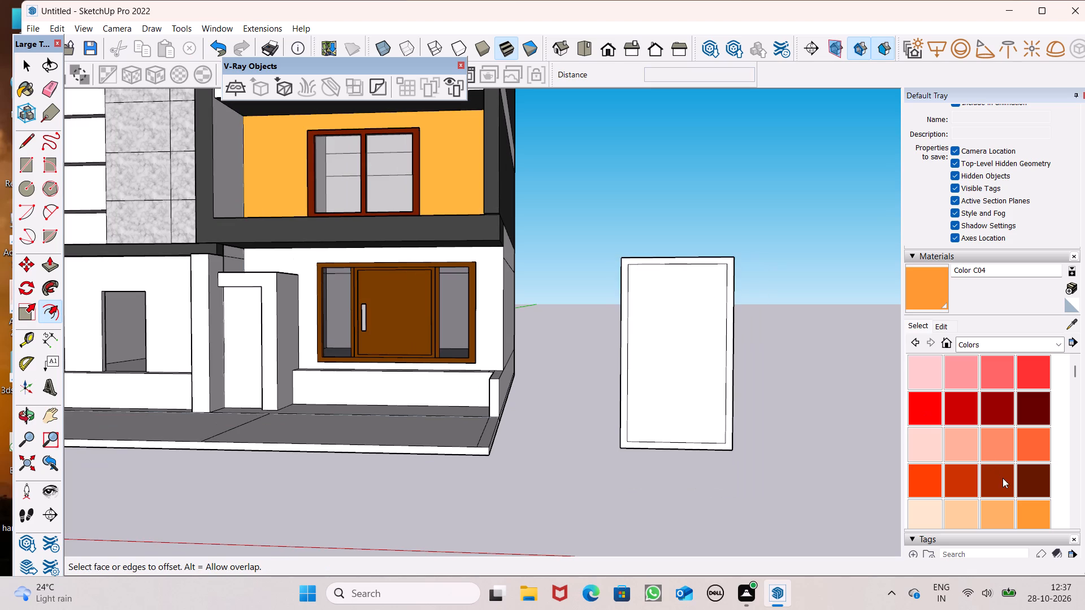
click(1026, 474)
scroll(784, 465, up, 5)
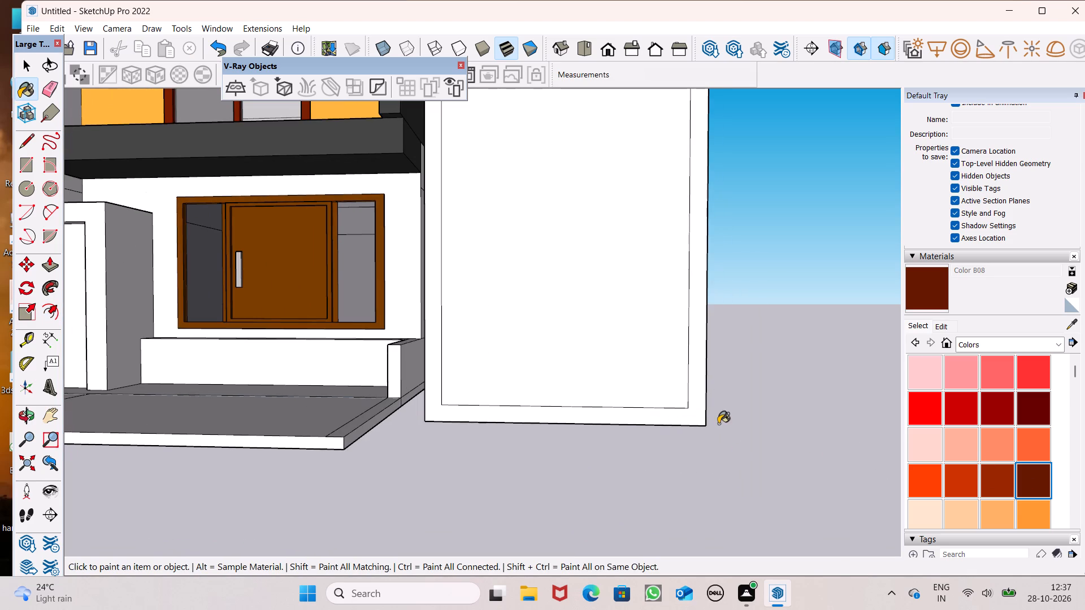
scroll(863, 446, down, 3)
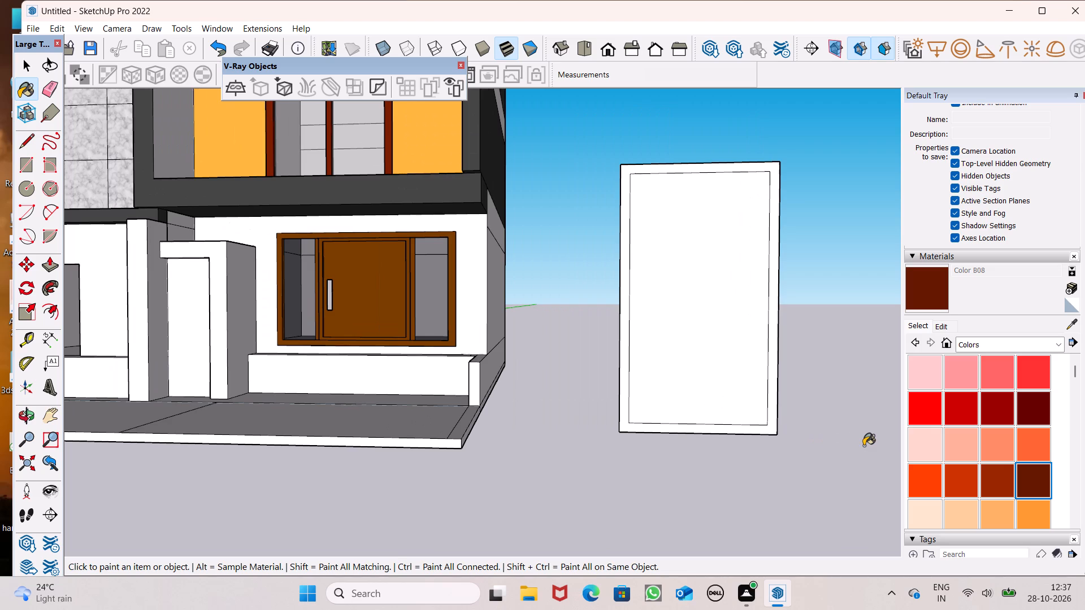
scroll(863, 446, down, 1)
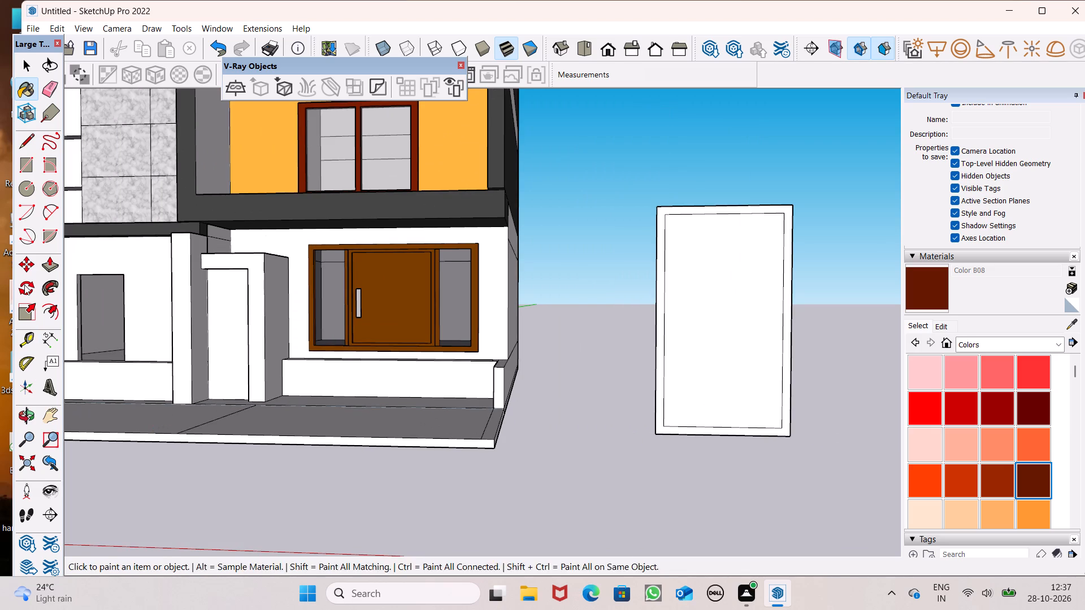
Push/Pull the panel's narrow border outward by about 2 7/8" to form a raised frame around the inner face.
click(51, 265)
scroll(501, 294, down, 2)
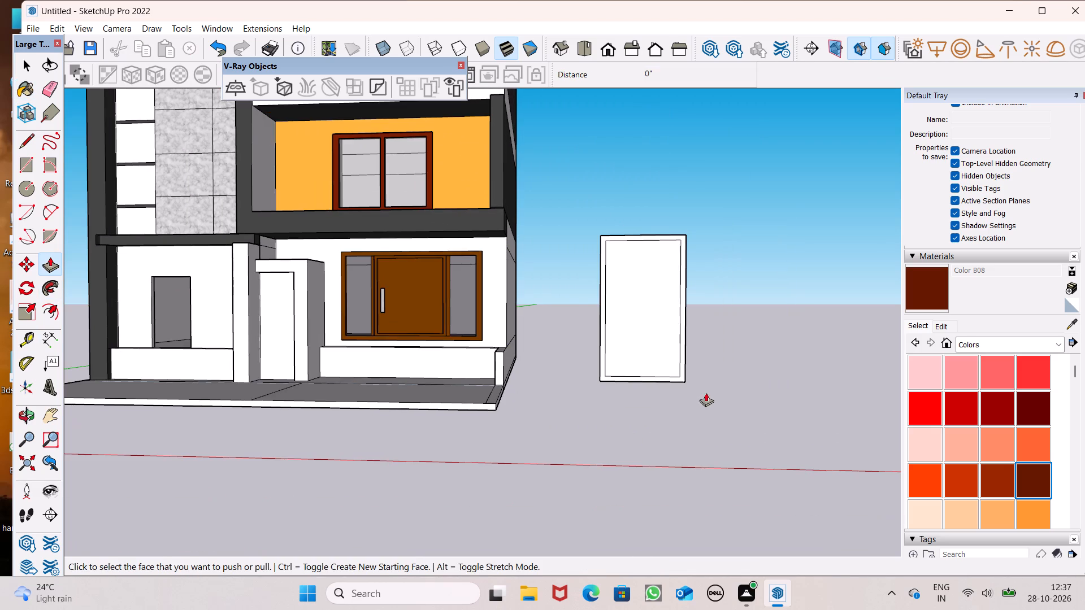
scroll(665, 322, down, 2)
scroll(692, 368, up, 4)
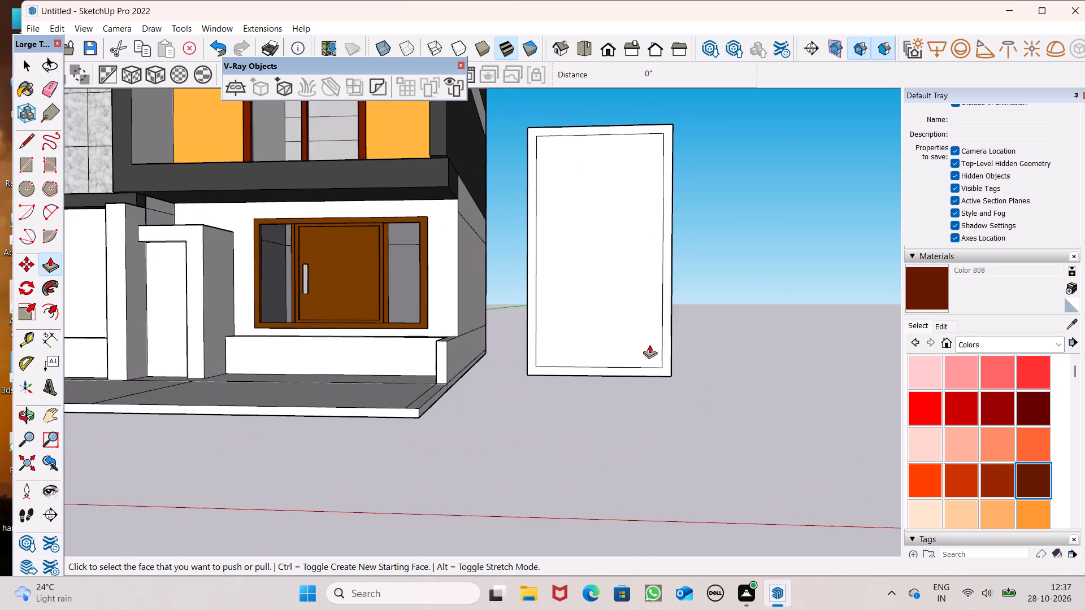
scroll(649, 345, down, 1)
middle_drag(649, 385, 652, 457)
scroll(604, 342, down, 5)
scroll(626, 462, up, 2)
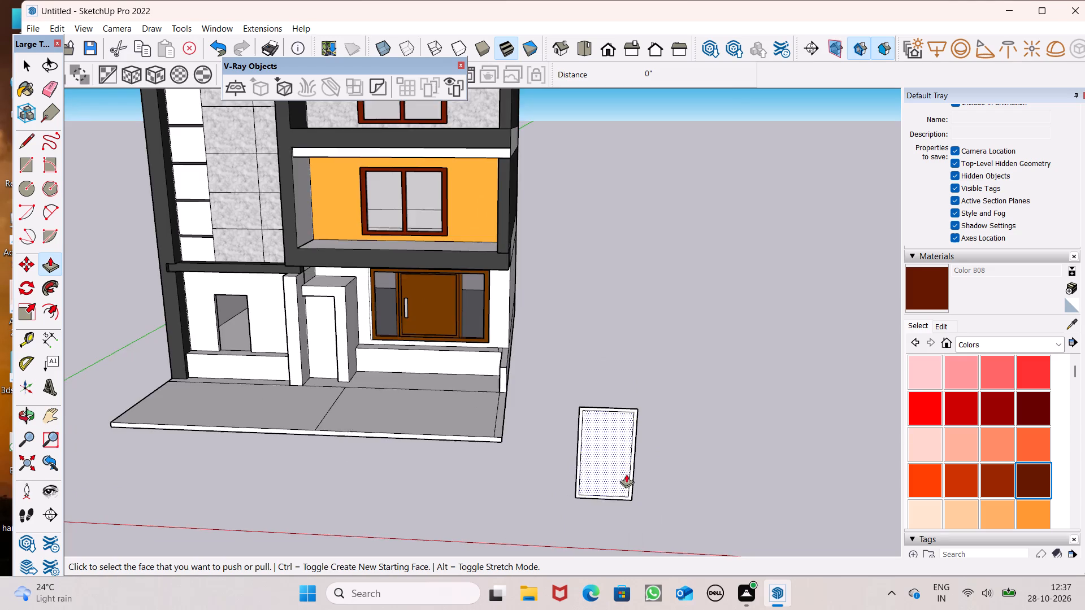
scroll(626, 474, up, 3)
scroll(626, 482, down, 3)
scroll(617, 507, up, 6)
scroll(611, 386, down, 1)
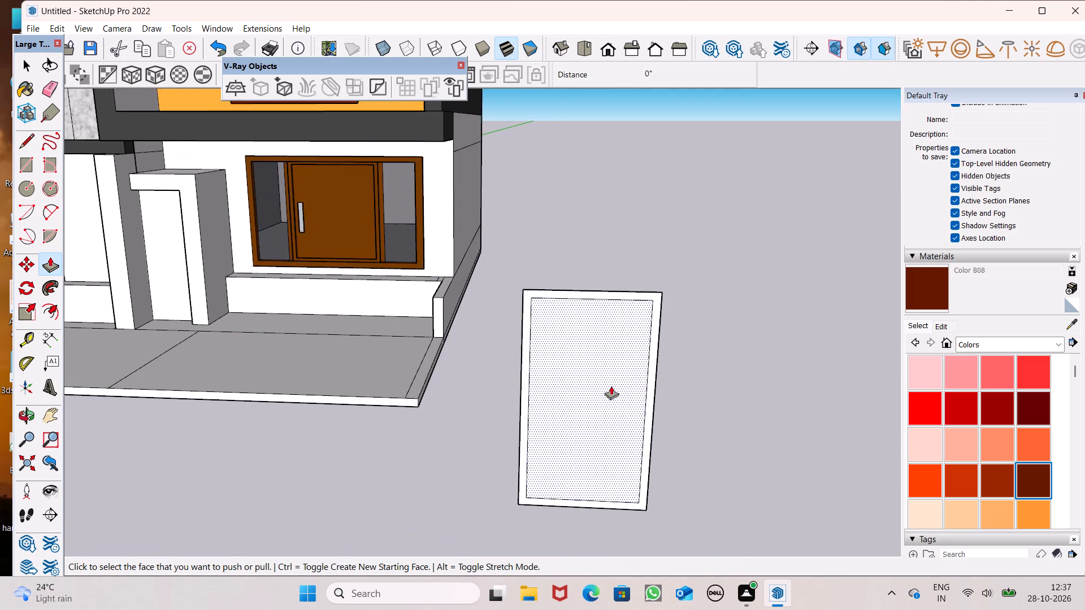
scroll(611, 386, down, 1)
scroll(666, 496, up, 10)
drag(595, 464, 596, 464)
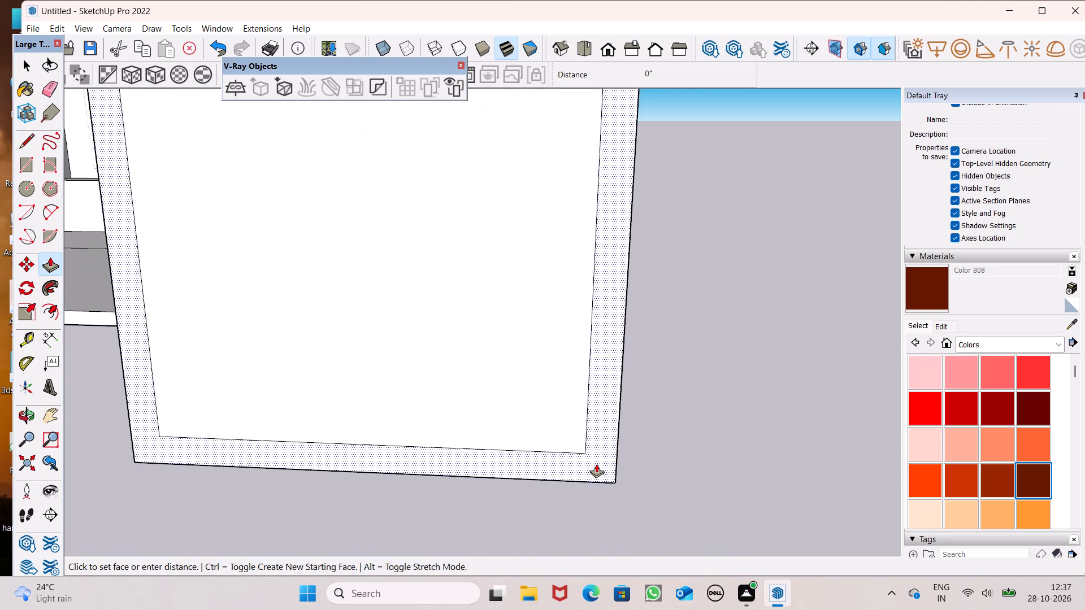
drag(596, 464, 596, 470)
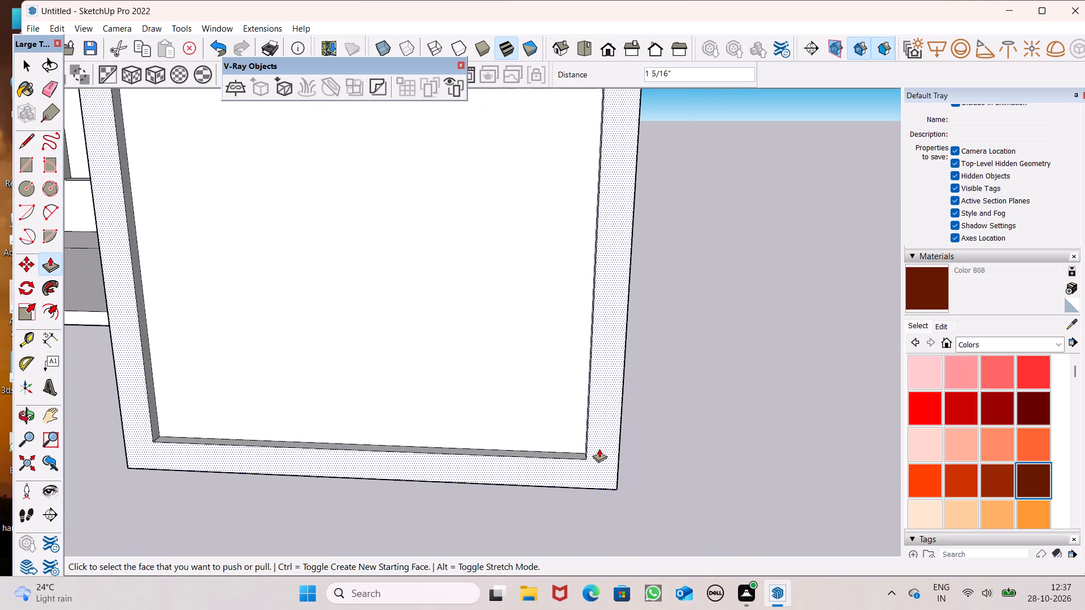
key(ctrl+z)
drag(598, 452, 598, 466)
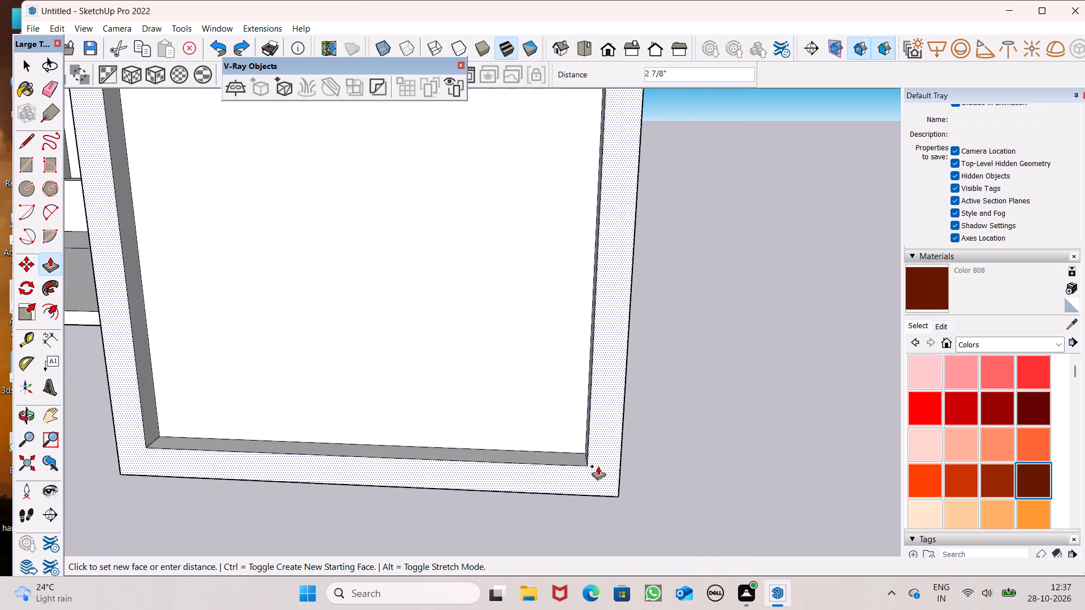
drag(598, 466, 598, 464)
key(space)
Paint the recessed inner face of the upright panel with the Wood Bamboo material.
scroll(656, 407, down, 9)
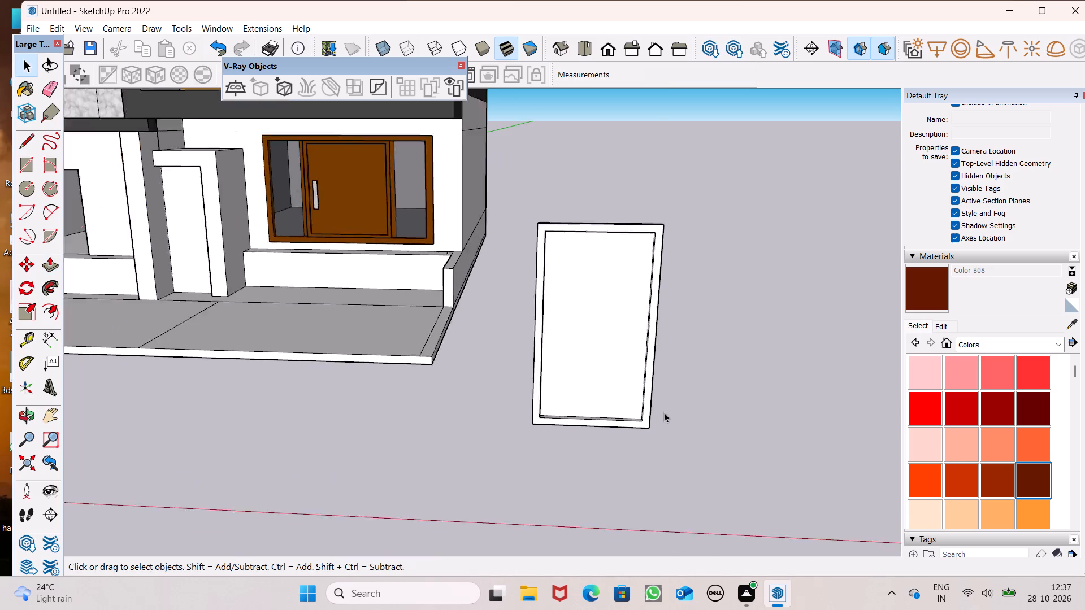
scroll(664, 412, down, 1)
middle_drag(682, 456, 649, 421)
scroll(662, 416, up, 1)
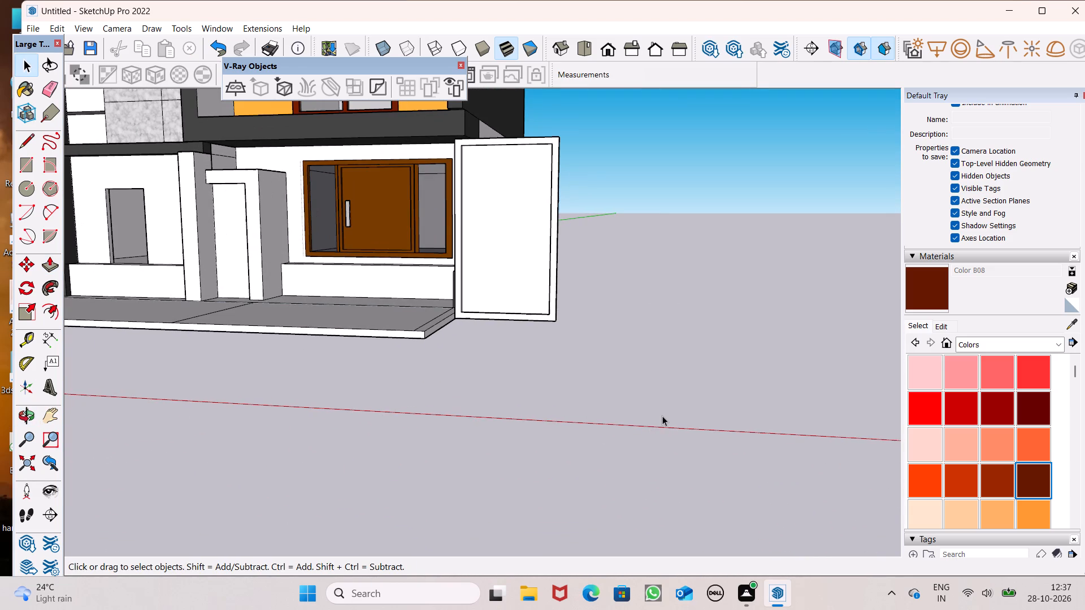
scroll(504, 304, up, 6)
scroll(465, 233, down, 7)
middle_drag(471, 263, 494, 287)
scroll(491, 287, up, 1)
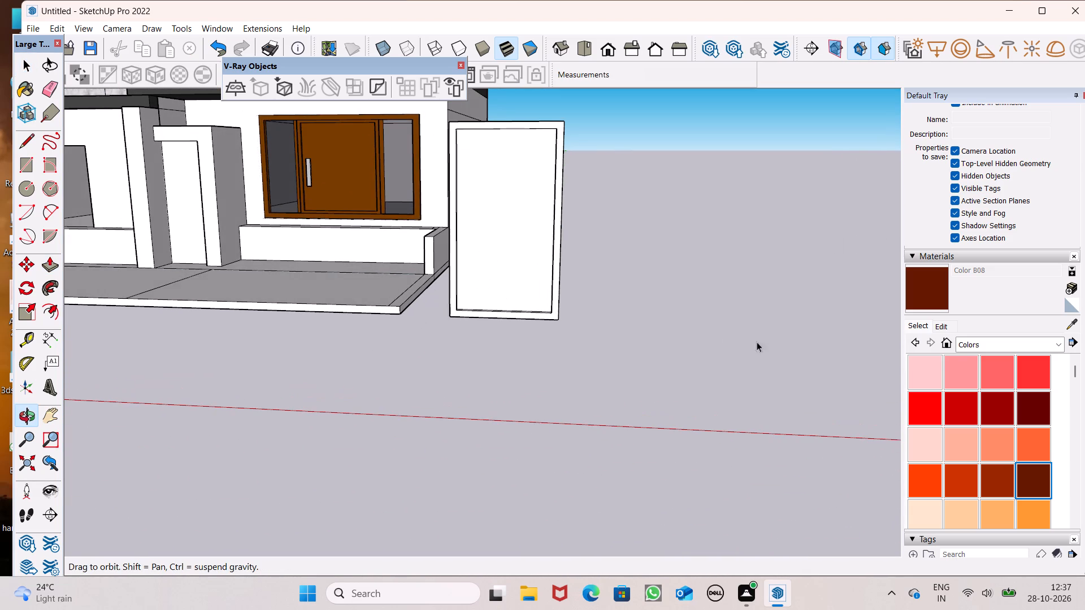
click(969, 332)
click(970, 343)
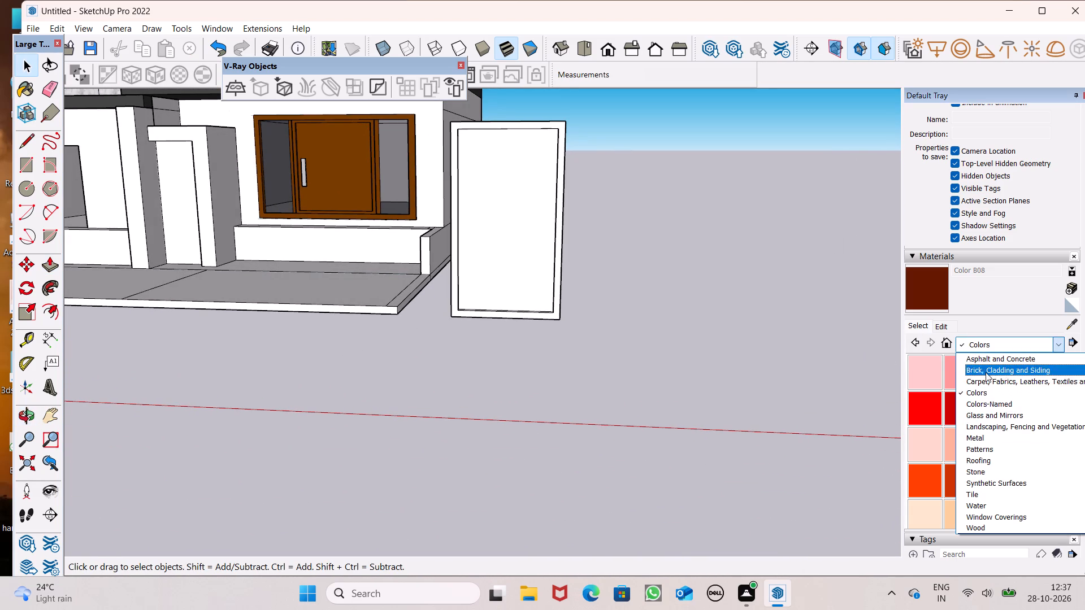
click(978, 526)
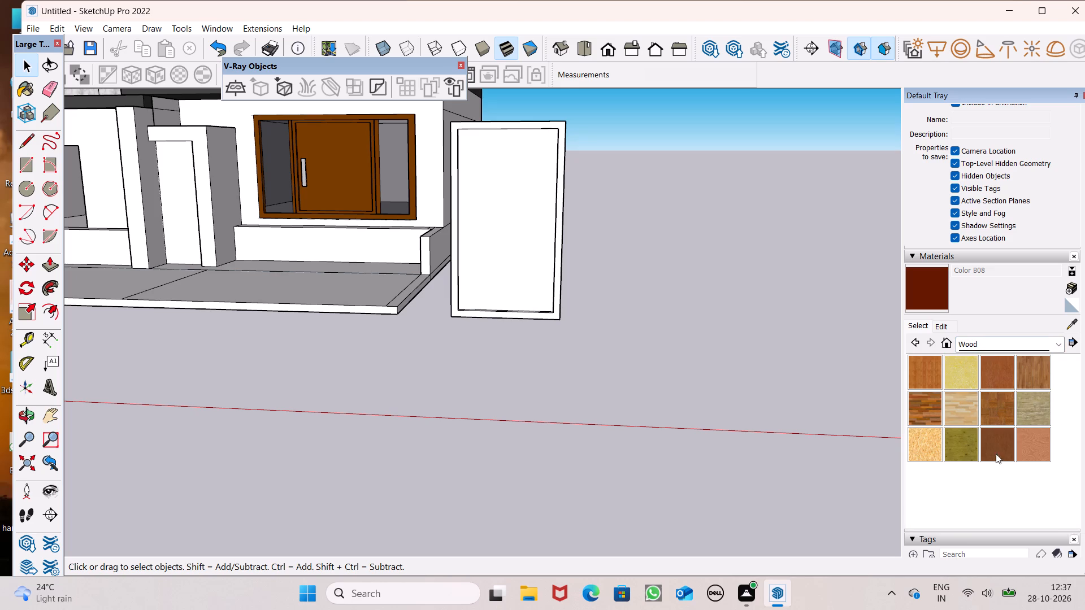
click(913, 379)
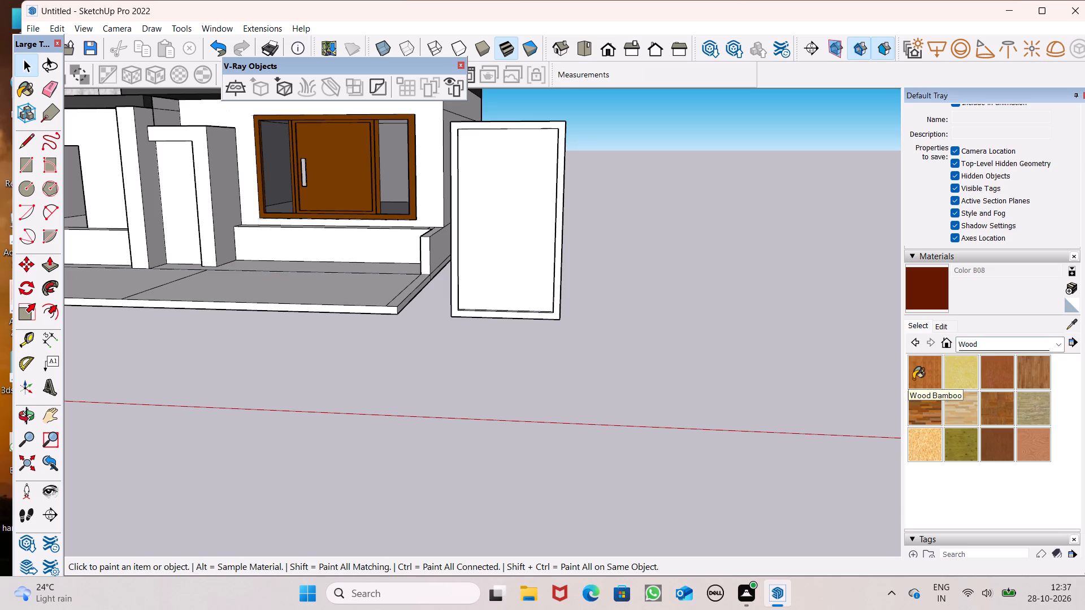
scroll(525, 313, up, 3)
click(522, 281)
Paint the front of the panel's raised frame with Wood Bamboo.
scroll(524, 277, down, 3)
scroll(466, 250, up, 2)
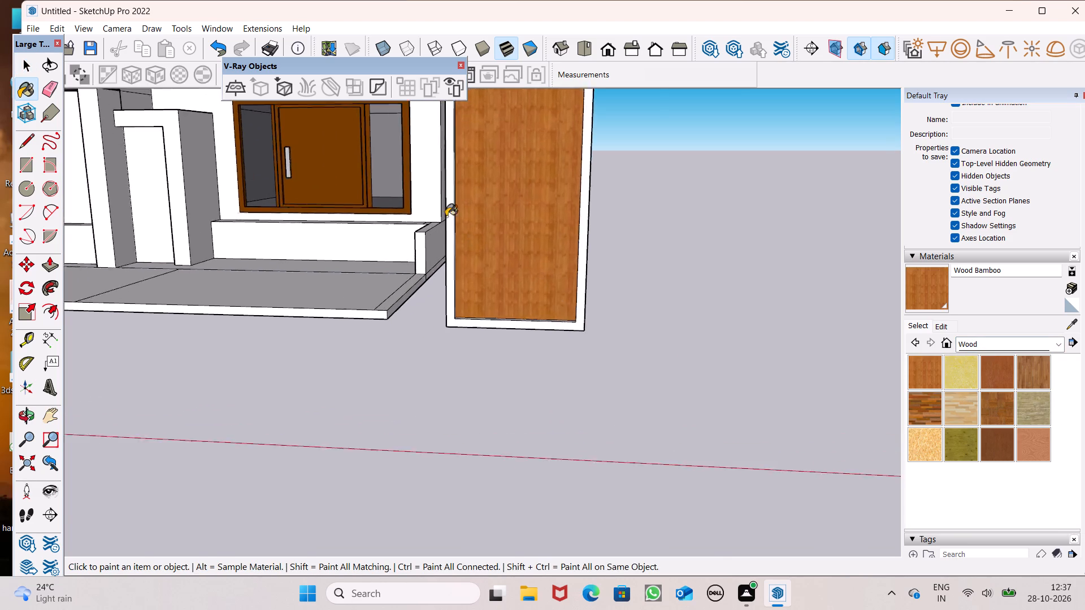
scroll(446, 216, up, 4)
scroll(532, 299, down, 4)
scroll(589, 281, up, 2)
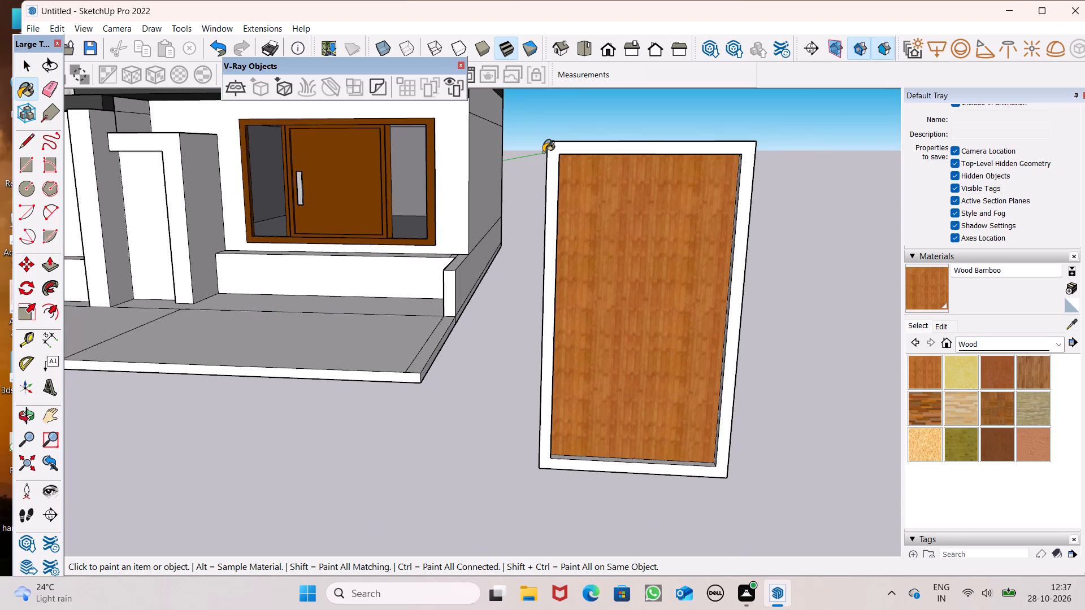
click(543, 152)
click(550, 142)
Paint the frame's two vertical inner edges and its bottom inner edge with Wood Bamboo.
scroll(555, 160, down, 2)
middle_drag(620, 218, 603, 238)
scroll(619, 221, up, 1)
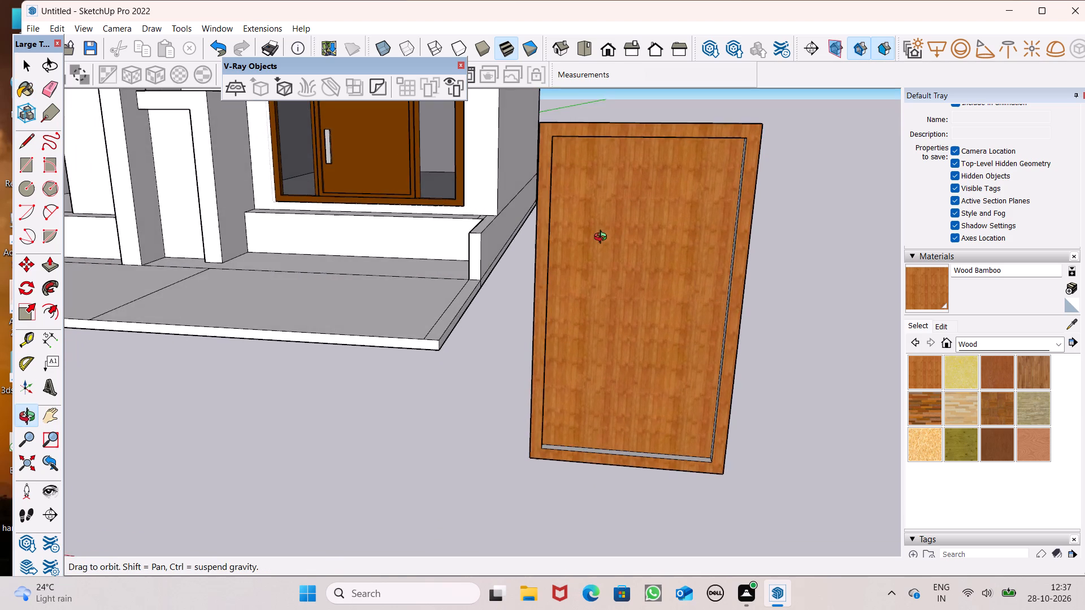
middle_drag(603, 238, 603, 246)
scroll(581, 424, up, 10)
middle_drag(487, 432, 431, 412)
scroll(487, 432, up, 1)
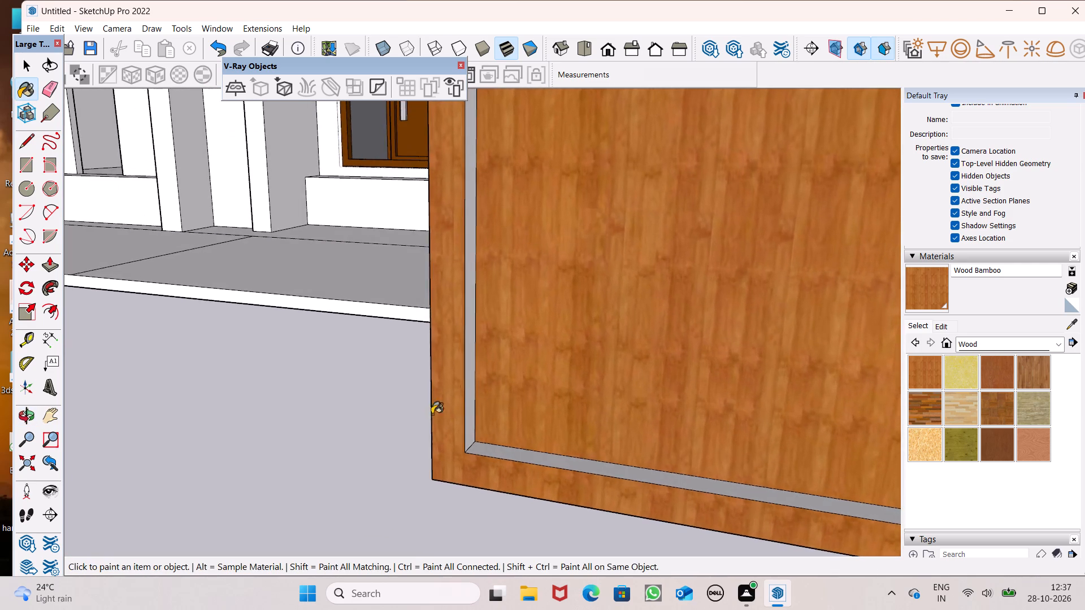
scroll(457, 423, up, 5)
click(473, 427)
click(510, 465)
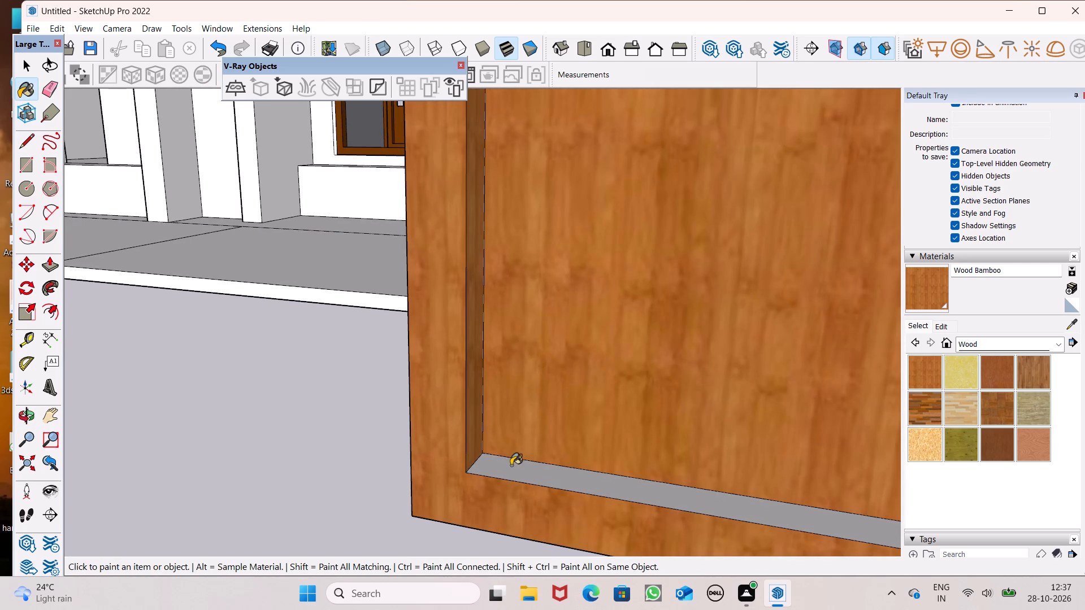
scroll(507, 446, down, 6)
middle_drag(541, 482, 735, 429)
scroll(659, 442, down, 4)
middle_drag(743, 427, 789, 389)
scroll(788, 389, up, 4)
click(800, 389)
Paint the panel's outer side facing the building, its underside and the frame's top inner edge with Wood Bamboo.
scroll(684, 435, down, 4)
middle_drag(575, 460, 777, 319)
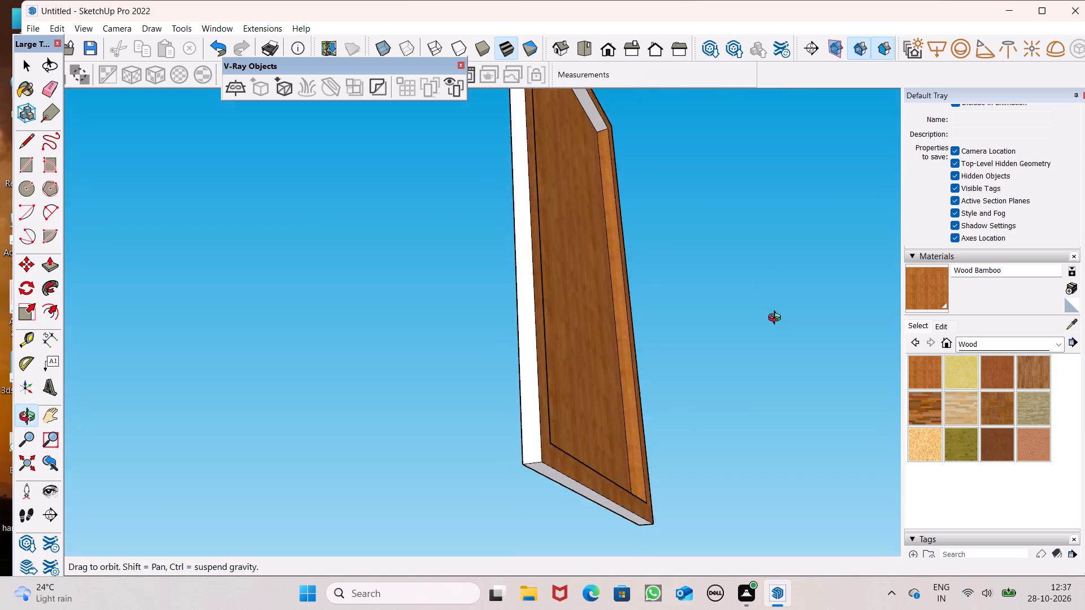
middle_drag(777, 319, 777, 302)
scroll(626, 465, up, 2)
drag(491, 415, 498, 426)
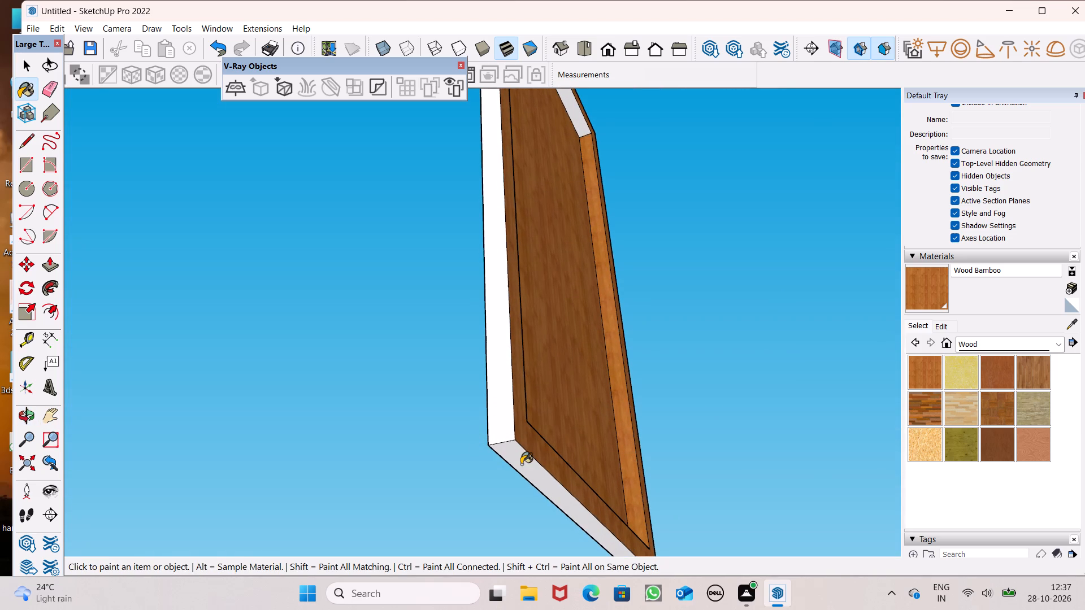
click(521, 464)
scroll(524, 438, down, 8)
scroll(588, 206, up, 20)
scroll(588, 206, up, 1)
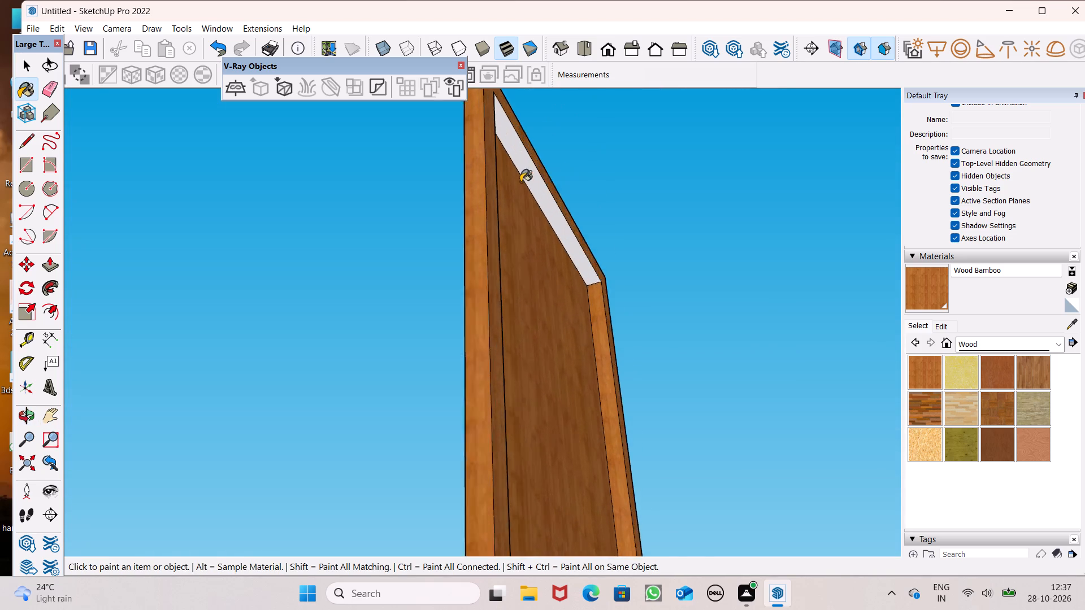
scroll(520, 182, up, 8)
click(528, 168)
scroll(532, 177, down, 13)
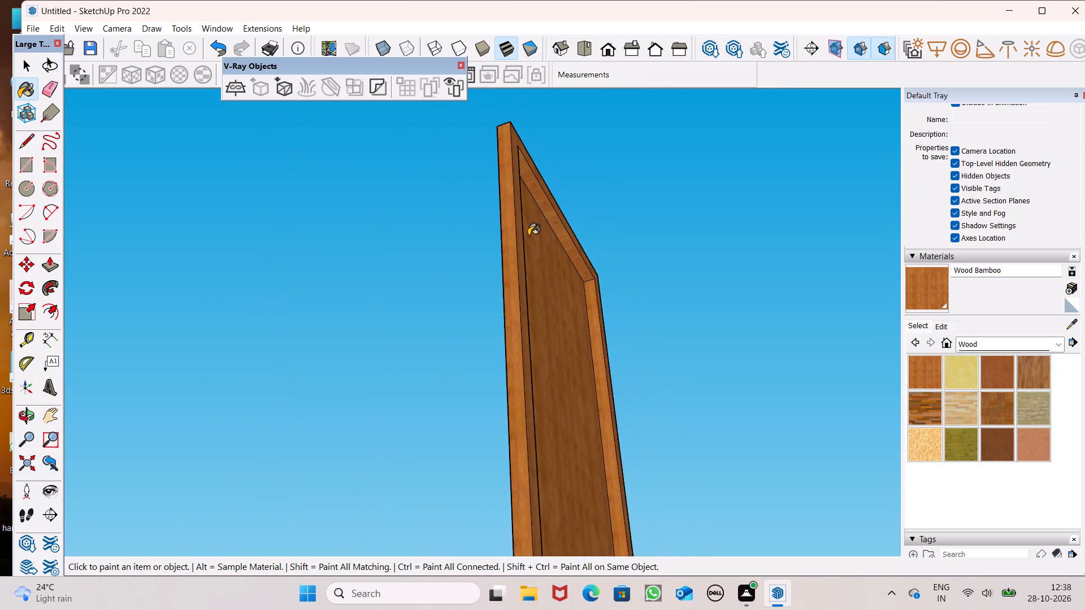
Paint the back of the panel, both its central face and surrounding border, with Wood Bamboo.
middle_drag(527, 236, 836, 473)
scroll(608, 321, up, 4)
click(589, 269)
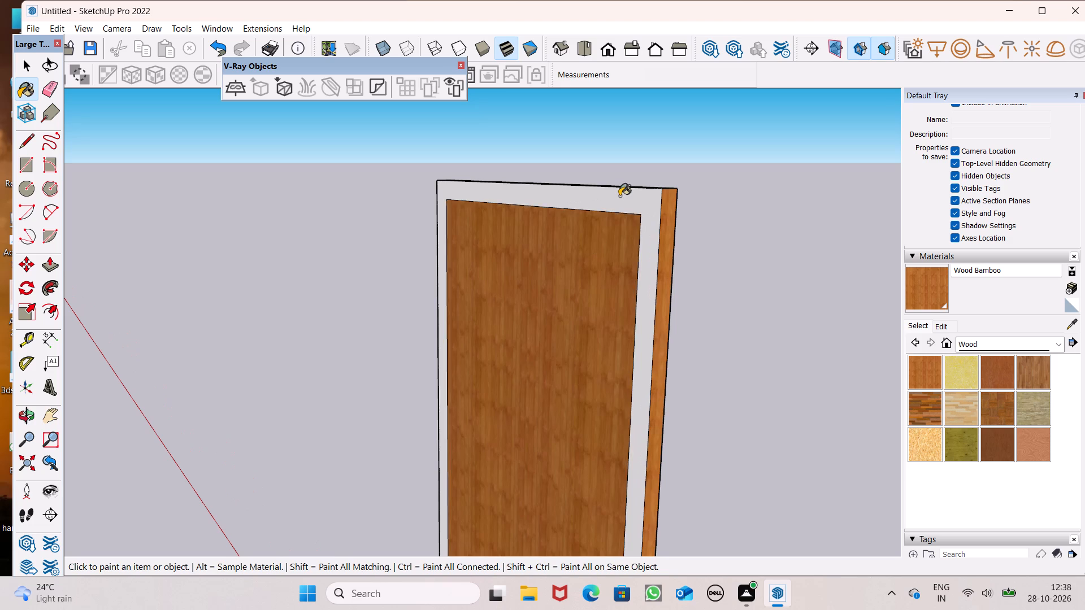
click(619, 196)
scroll(621, 197, down, 7)
key(space)
scroll(604, 211, down, 6)
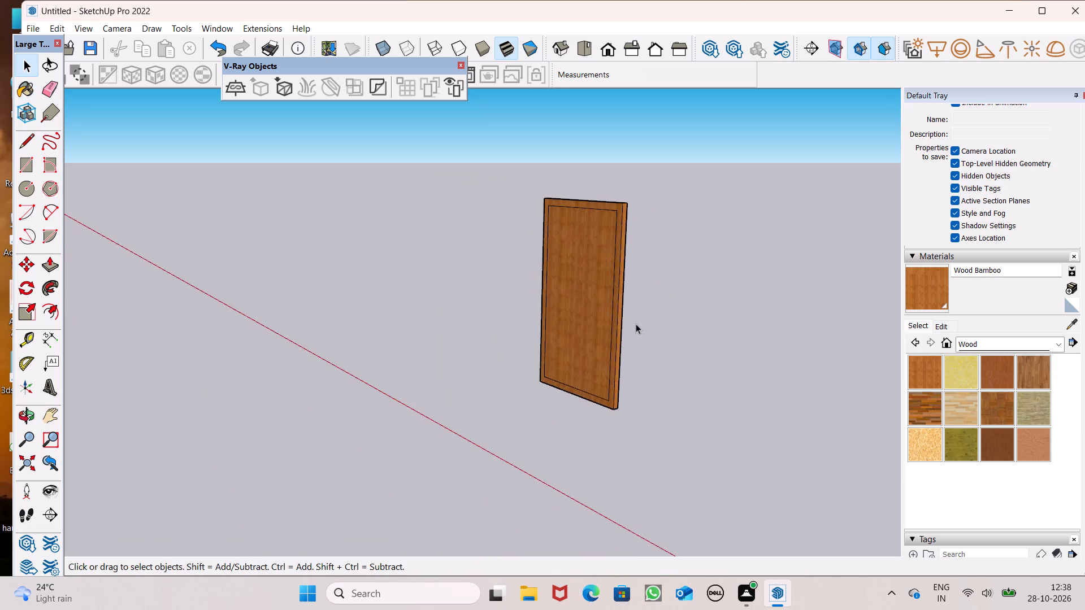
Paint the panel's outer top edge with Wood Bamboo.
middle_drag(633, 325, 204, 403)
scroll(201, 406, up, 1)
middle_drag(503, 303, 622, 429)
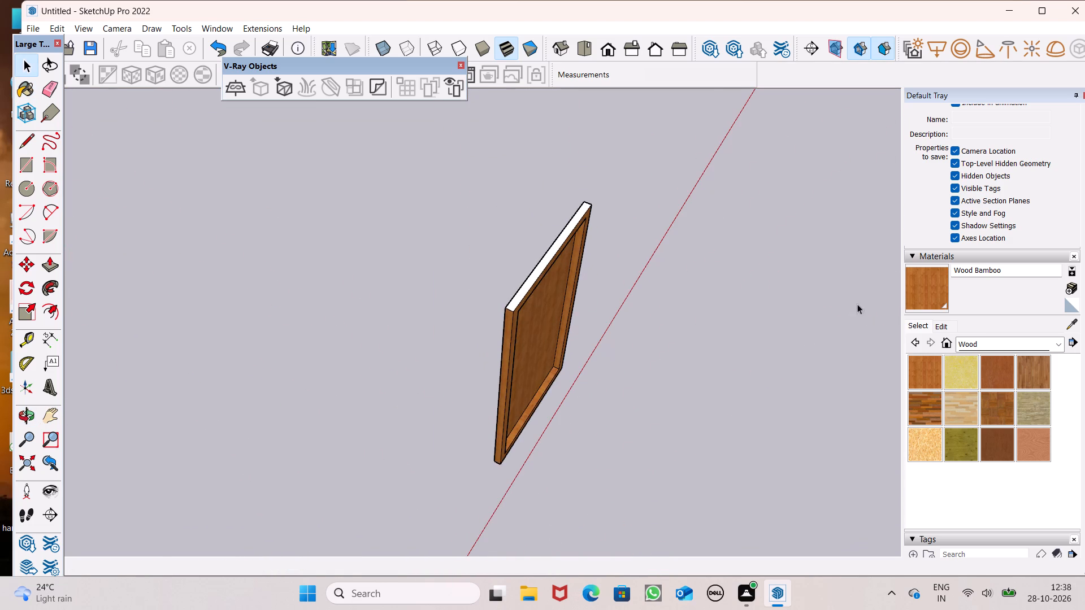
click(915, 288)
scroll(679, 275, up, 5)
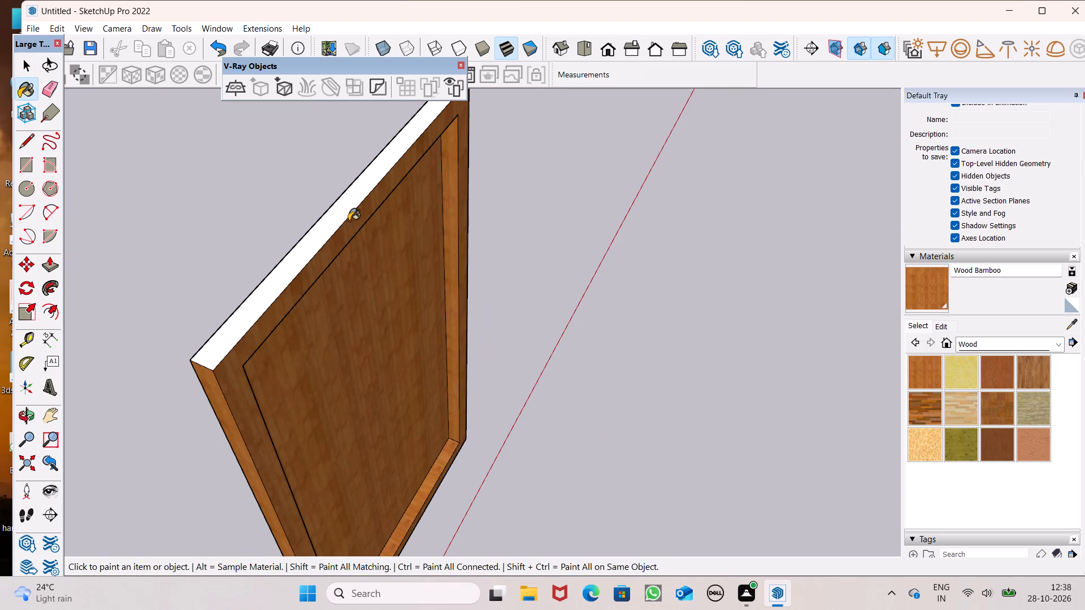
click(349, 221)
click(345, 210)
scroll(620, 310, down, 2)
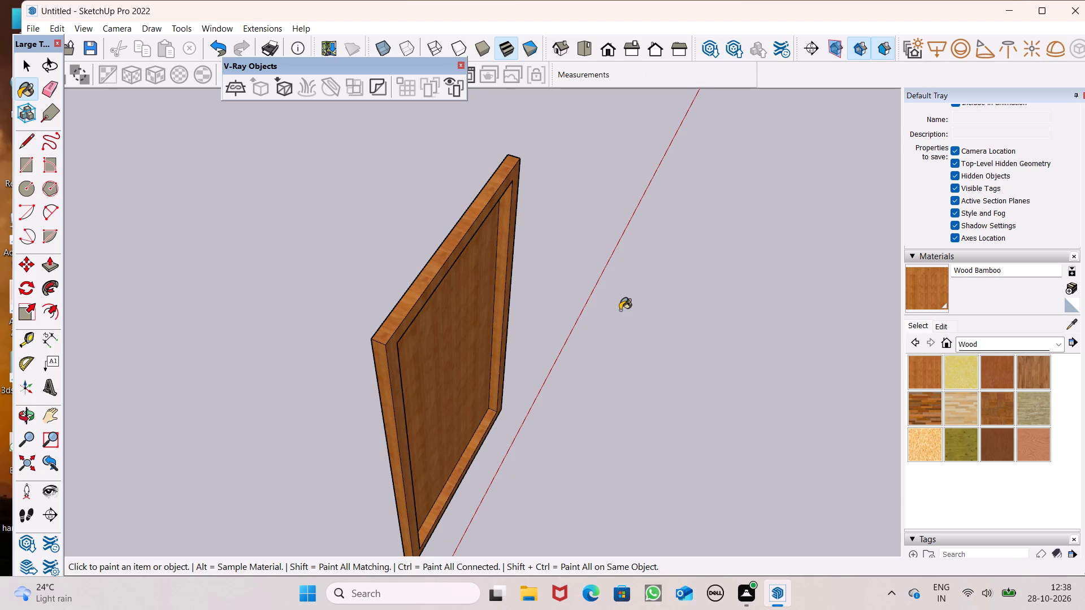
key(space)
Make the whole wooden panel, with all its connected faces and edges, into a group.
scroll(620, 310, down, 7)
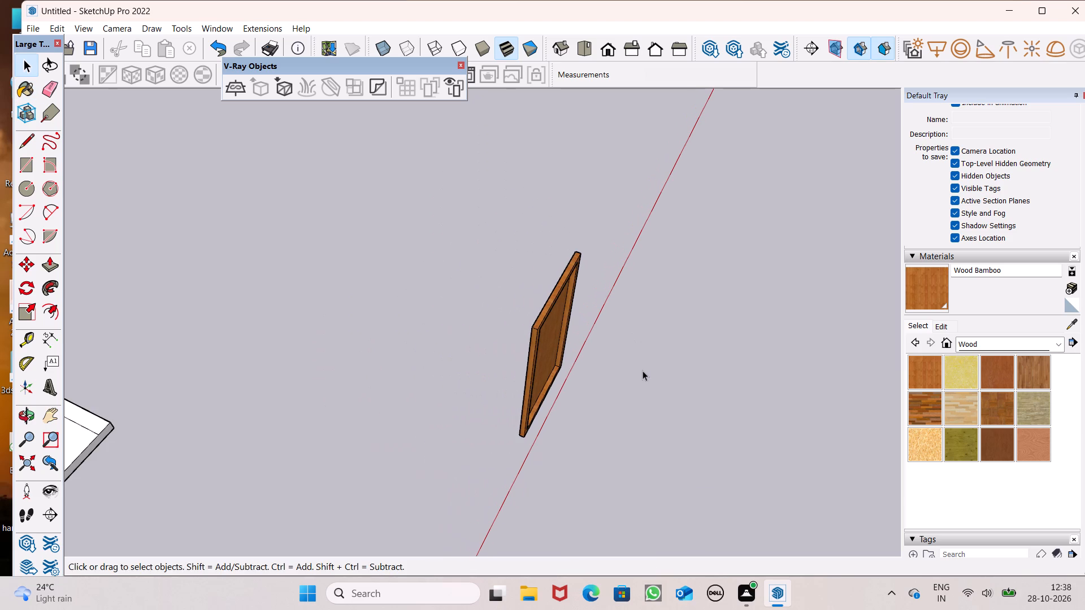
scroll(643, 371, down, 2)
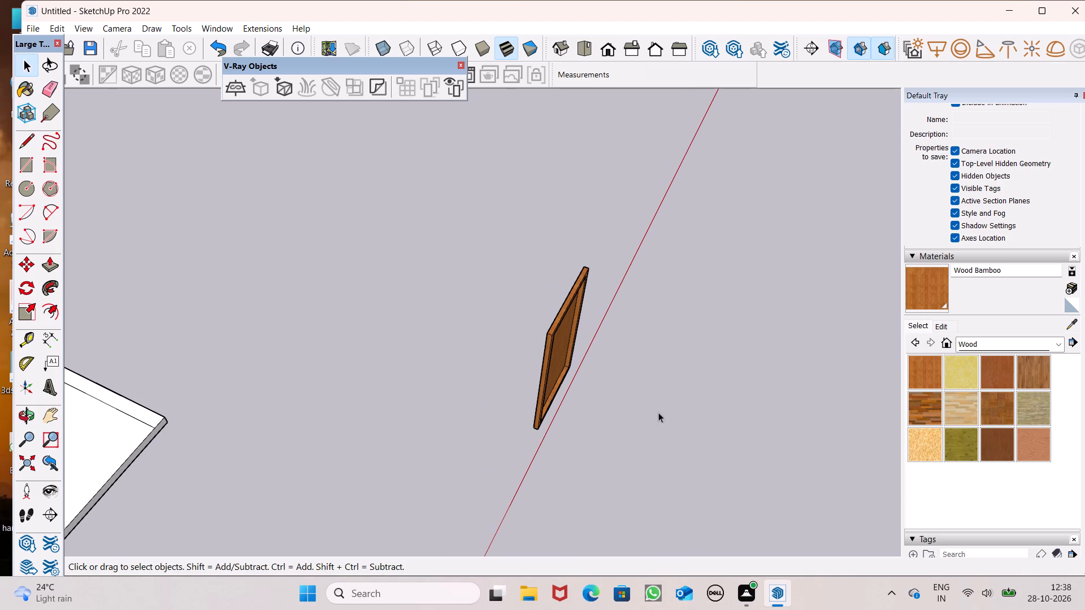
middle_drag(659, 411, 350, 242)
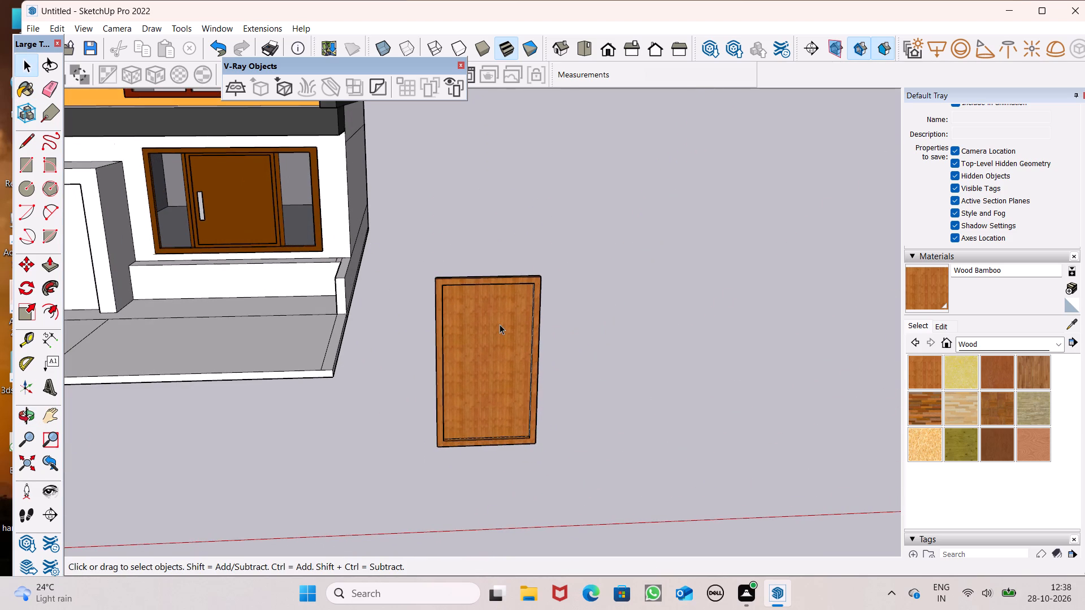
scroll(490, 361, down, 1)
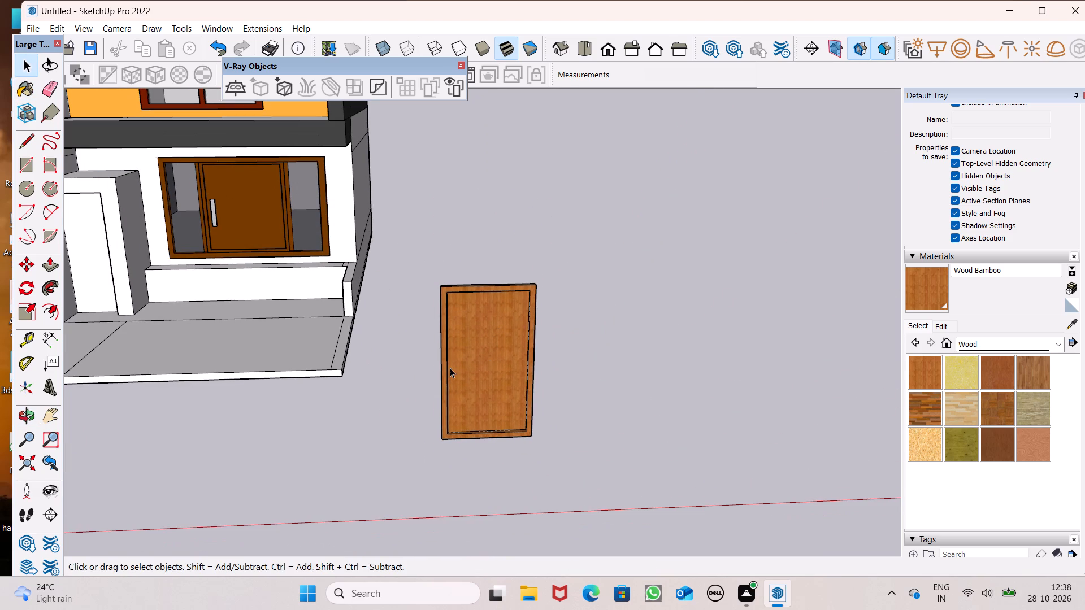
middle_drag(467, 452, 424, 421)
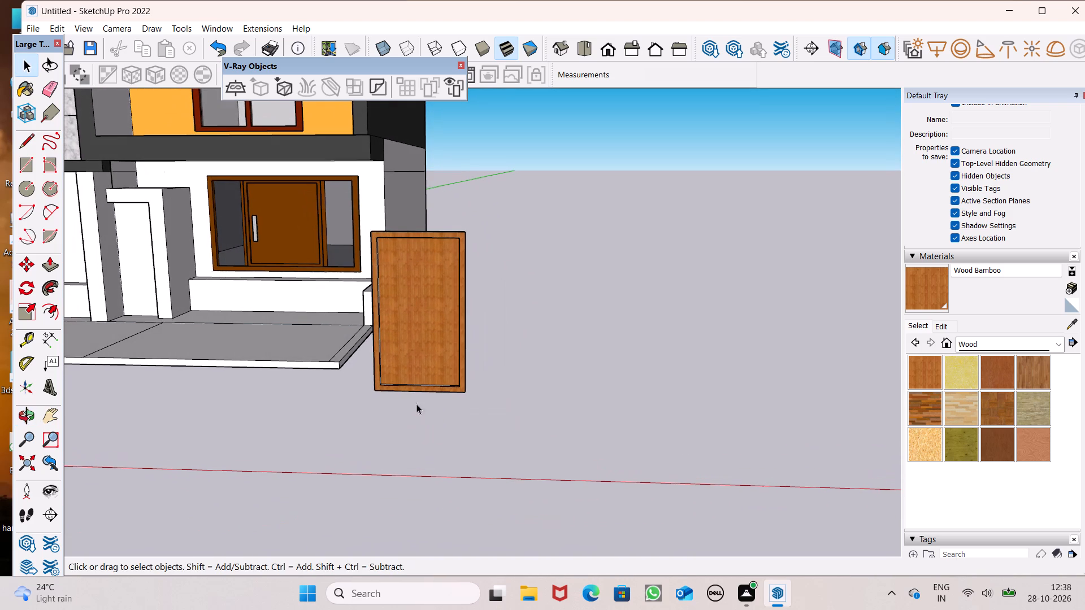
triple_click(427, 369)
click(427, 369)
right_click(427, 369)
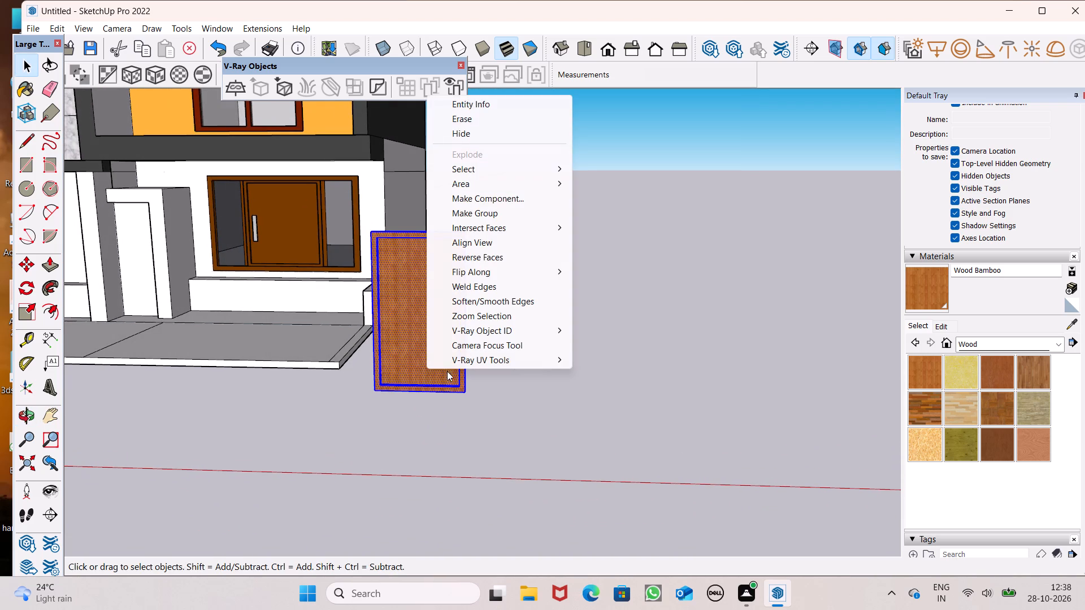
click(482, 219)
scroll(727, 281, down, 5)
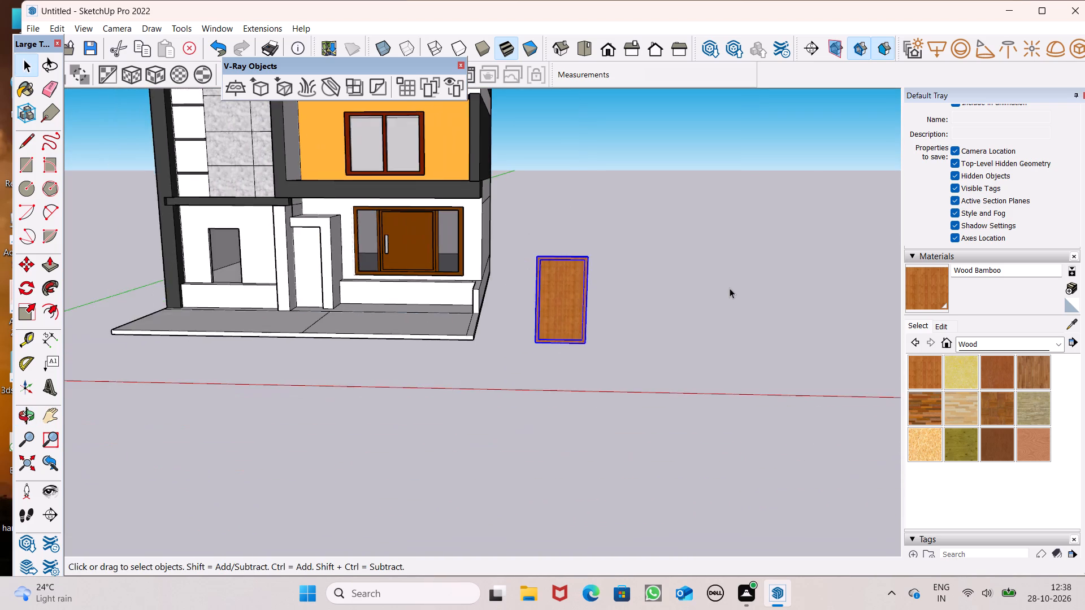
scroll(730, 291, down, 6)
scroll(565, 303, up, 5)
scroll(639, 306, down, 6)
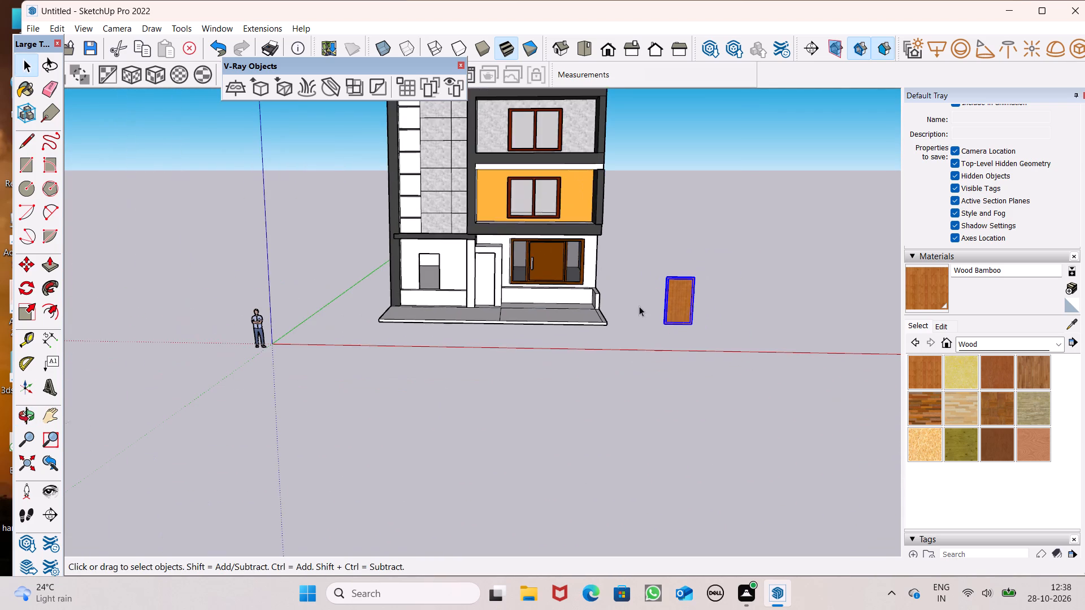
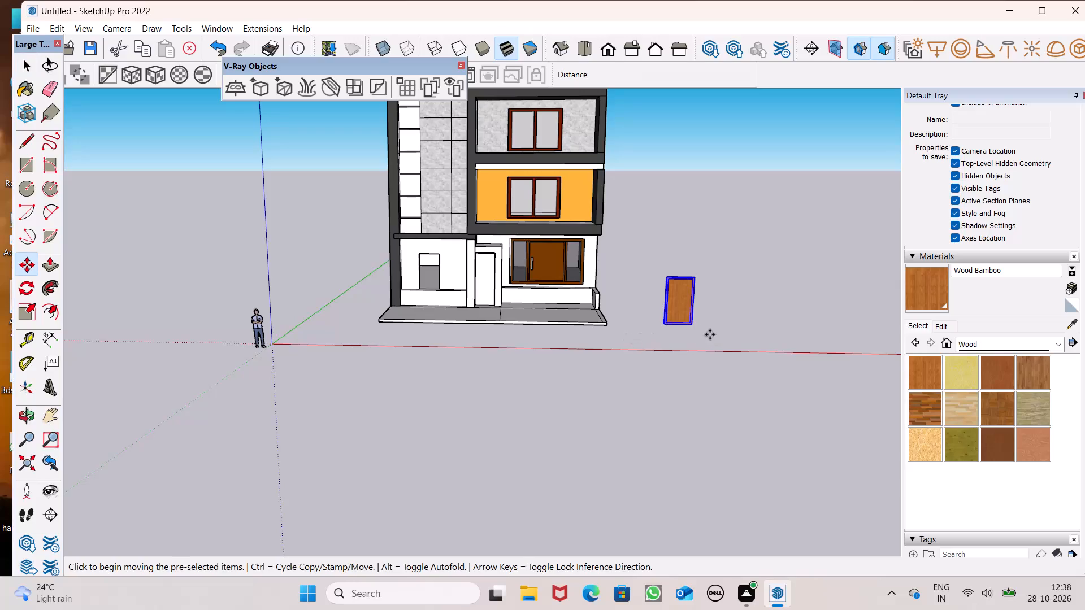
Move the selected wood panel into the ground-floor window opening, matching its bottom corner to the opening's corner at the ledge.
drag(693, 325, 662, 328)
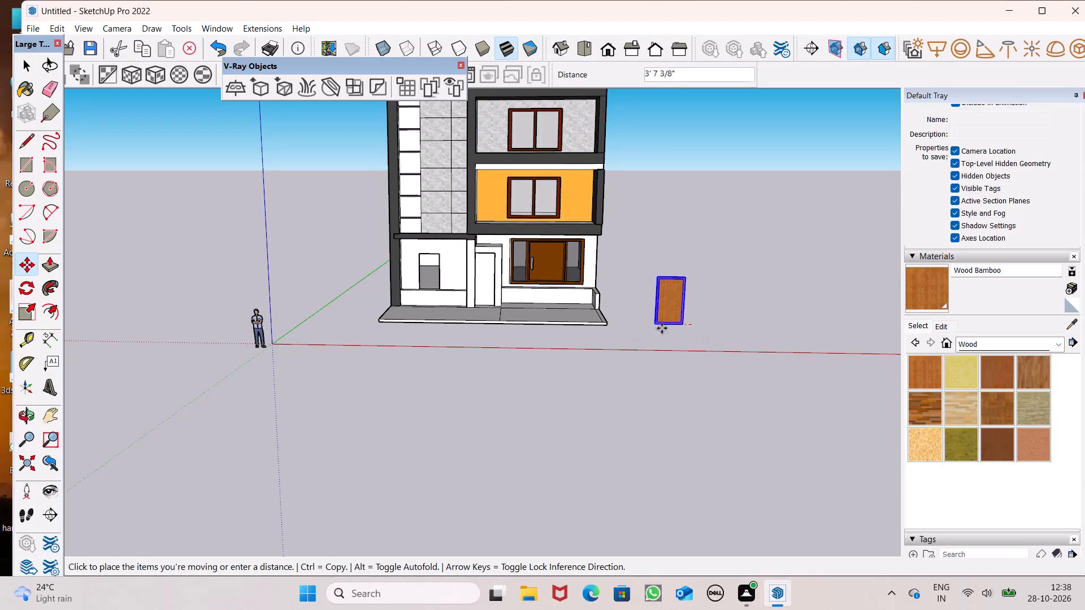
drag(662, 328, 414, 281)
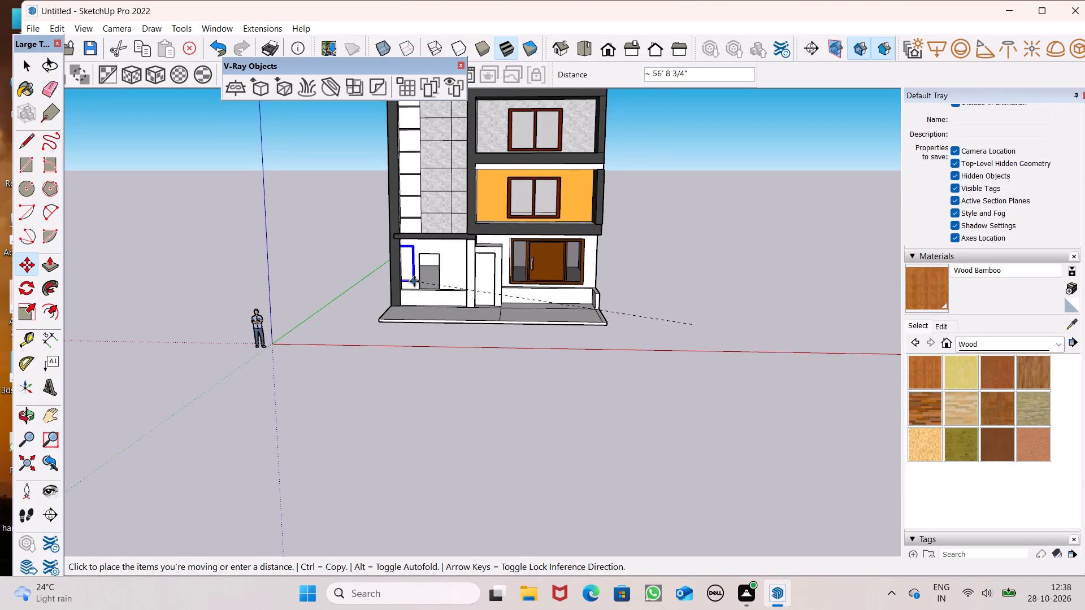
drag(414, 281, 439, 293)
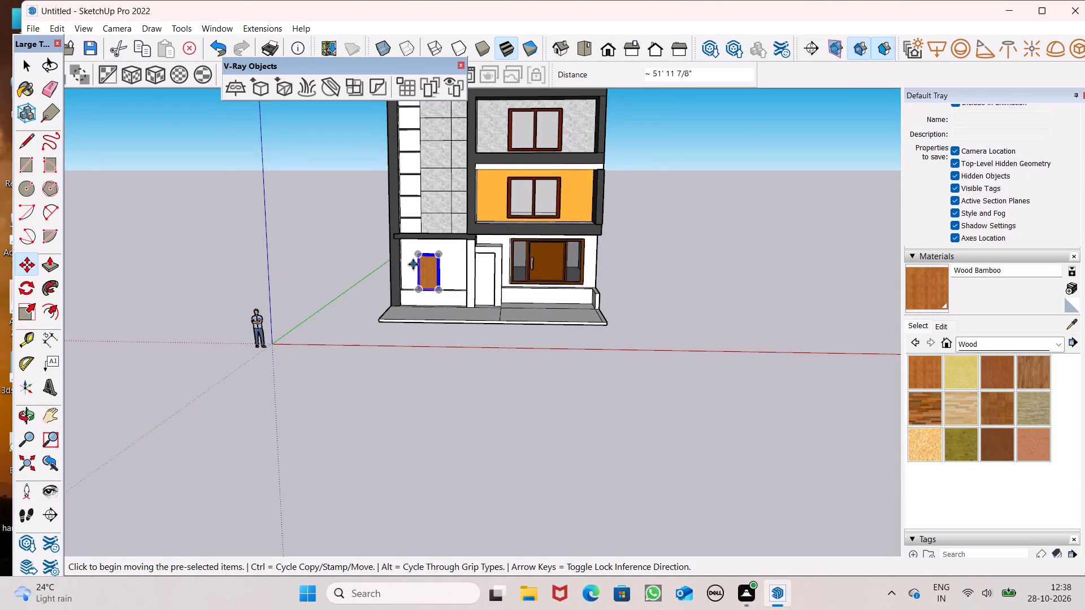
scroll(413, 264, up, 12)
scroll(494, 325, down, 3)
scroll(542, 371, up, 1)
middle_drag(541, 371, 471, 421)
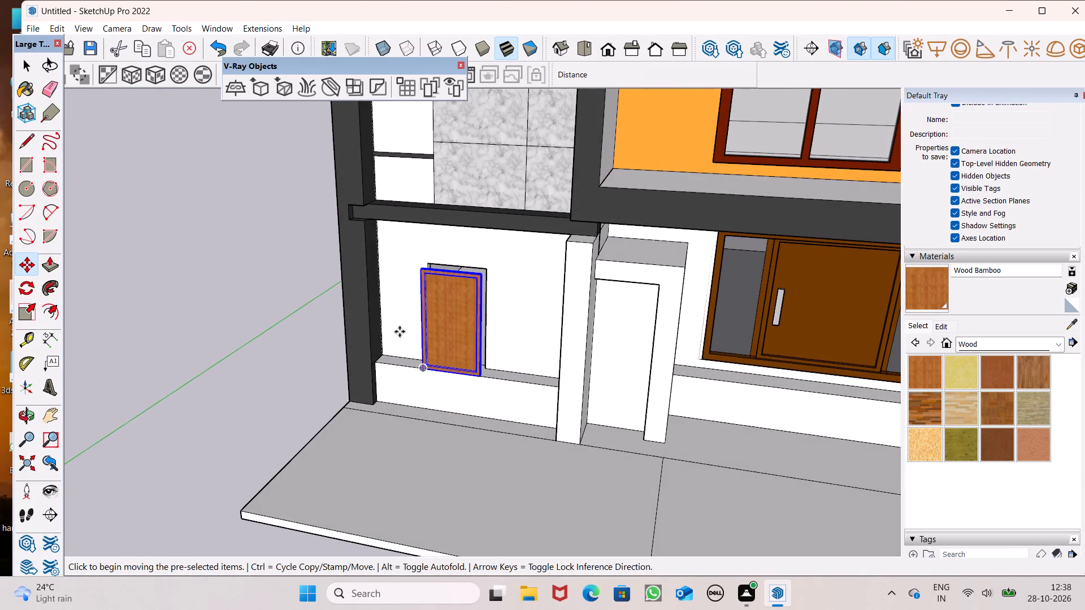
scroll(366, 260, up, 7)
scroll(494, 342, down, 3)
scroll(550, 429, up, 2)
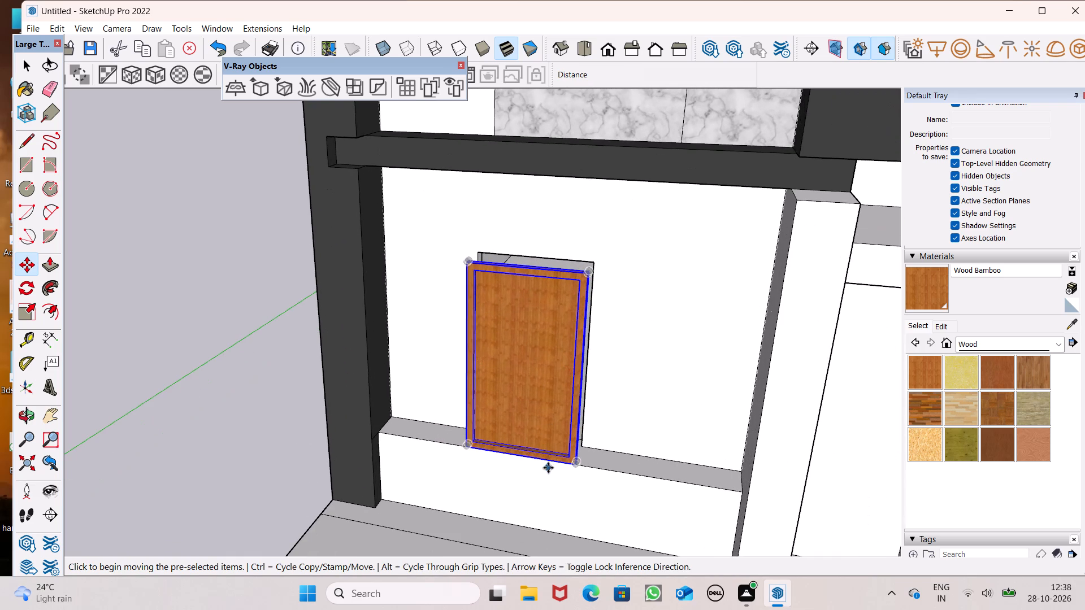
drag(574, 465, 579, 428)
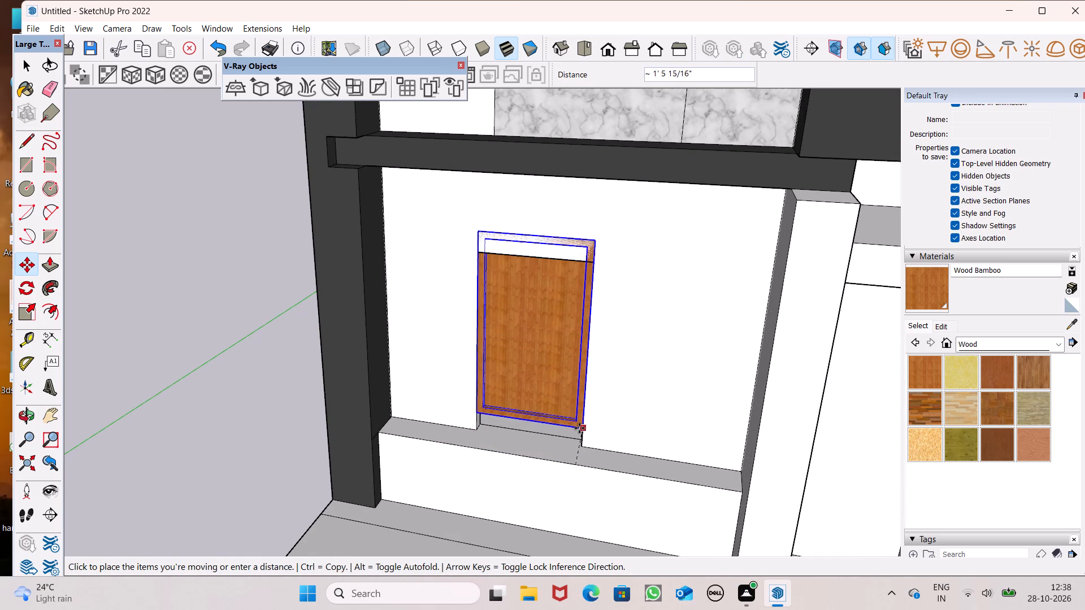
drag(579, 428, 582, 442)
Examine from several angles how the wood panel fits the ground-floor window opening, and clear the selection.
middle_drag(589, 467, 694, 524)
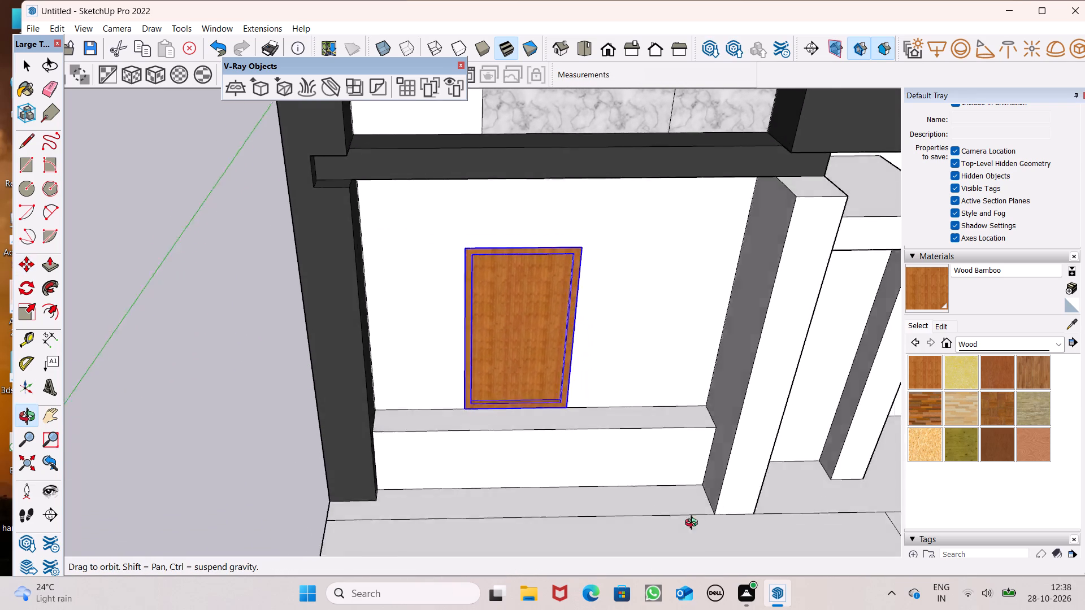
middle_drag(694, 524, 737, 511)
scroll(571, 409, down, 3)
scroll(575, 413, up, 7)
scroll(504, 323, up, 1)
middle_drag(504, 323, 480, 436)
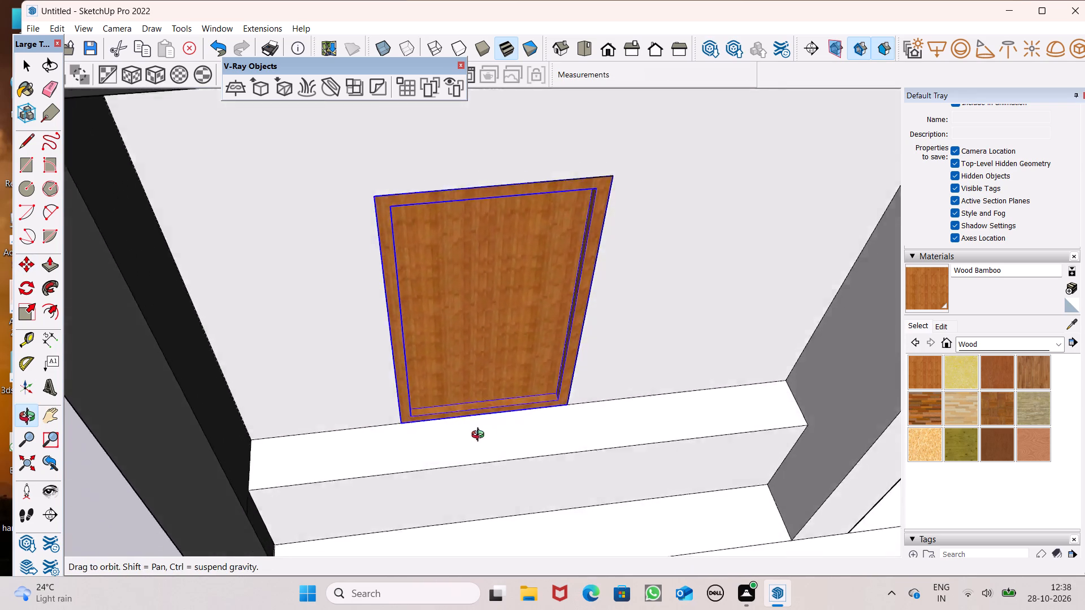
middle_drag(480, 436, 383, 399)
scroll(545, 419, up, 6)
middle_click(546, 447)
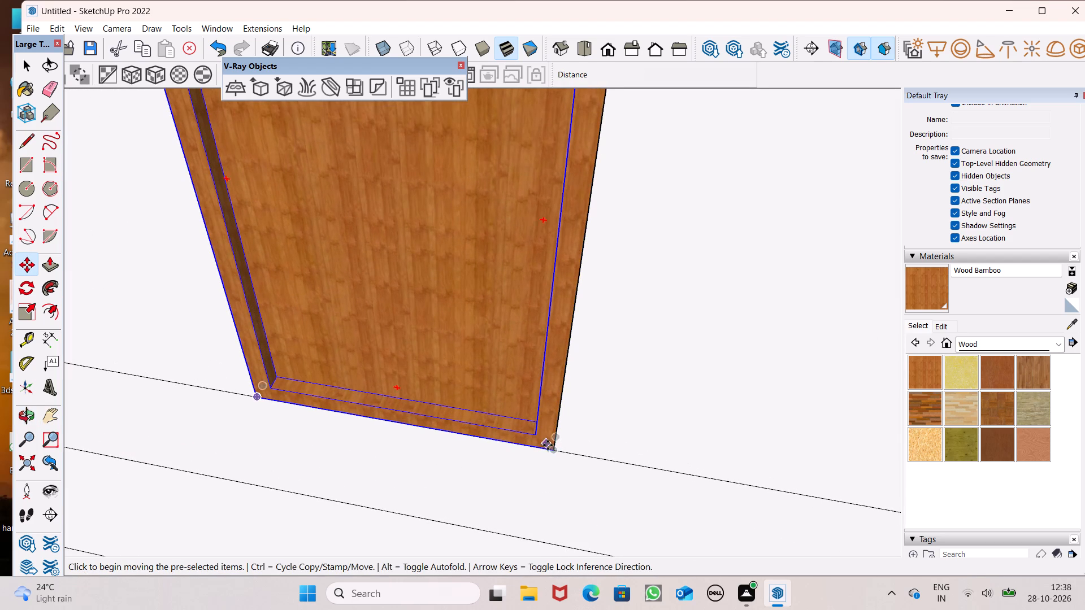
key(space)
scroll(463, 332, down, 13)
middle_drag(515, 361, 567, 222)
scroll(566, 223, up, 1)
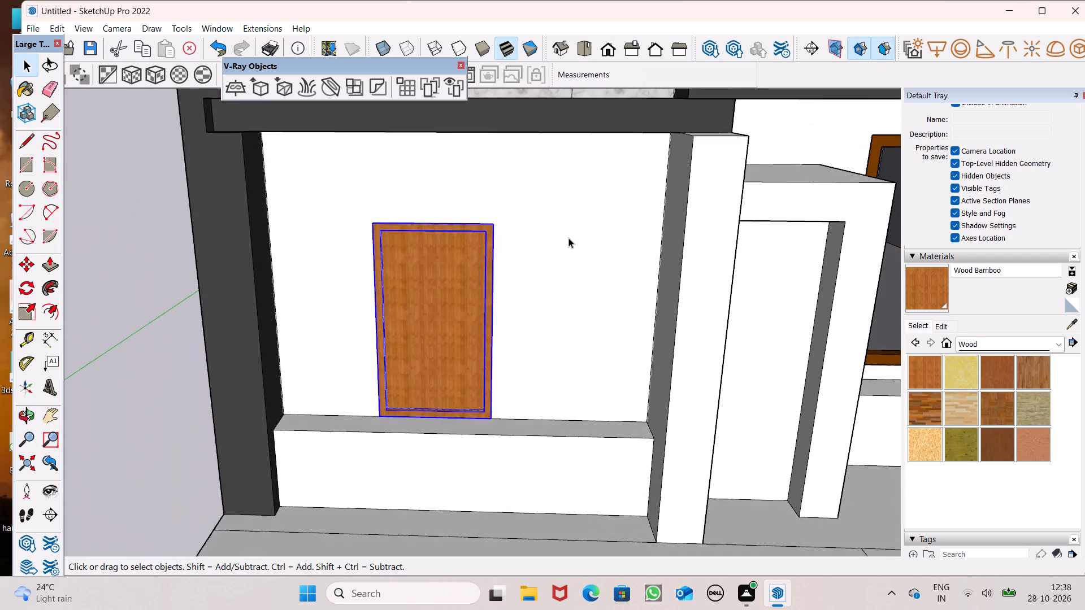
scroll(568, 248, down, 6)
click(124, 199)
scroll(322, 219, down, 3)
middle_drag(470, 304, 443, 332)
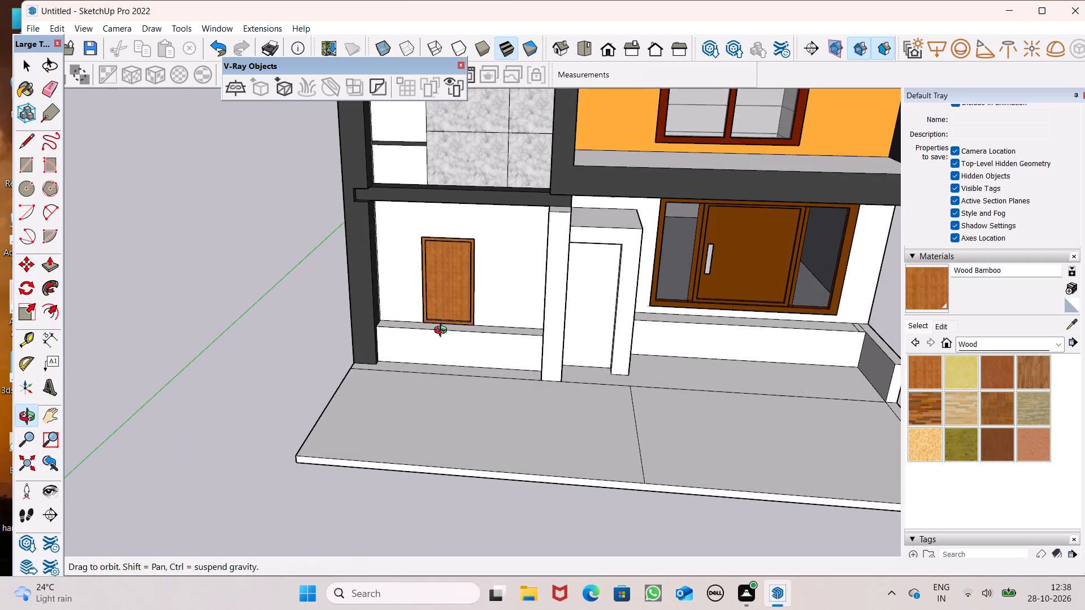
middle_drag(443, 332, 457, 318)
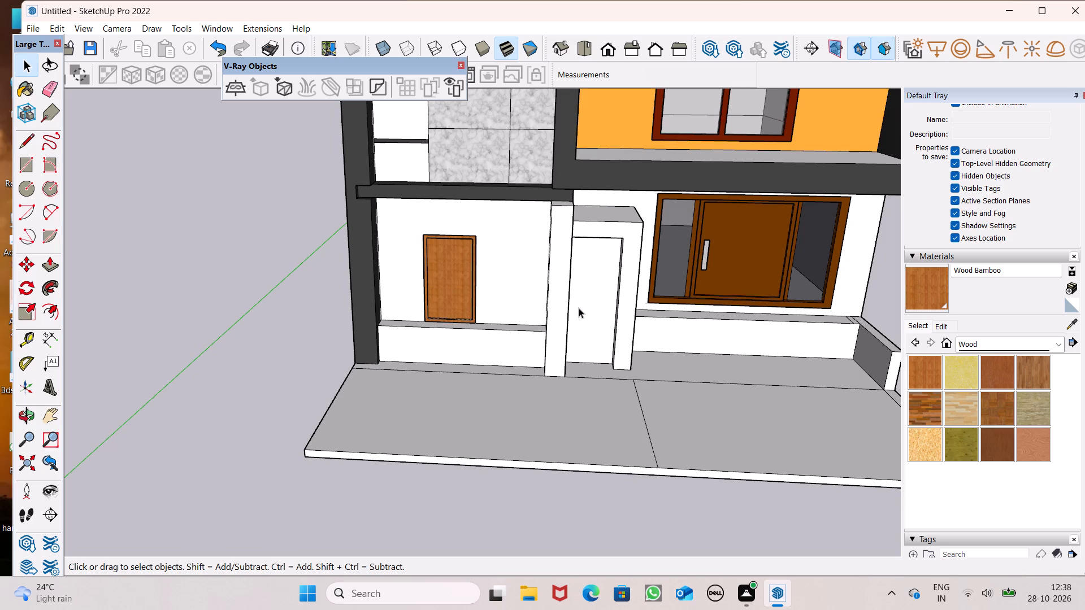
Paint the lowest pane beside the marble wall strip with Translucent Resin Crush Gray from the Glass and Mirrors collection.
scroll(581, 324, down, 2)
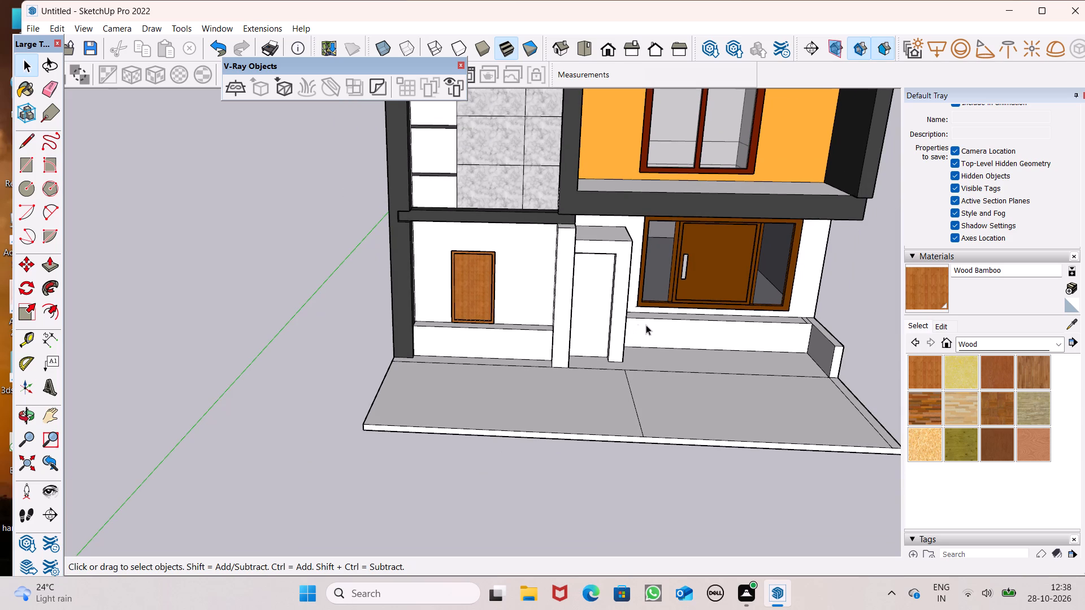
click(979, 342)
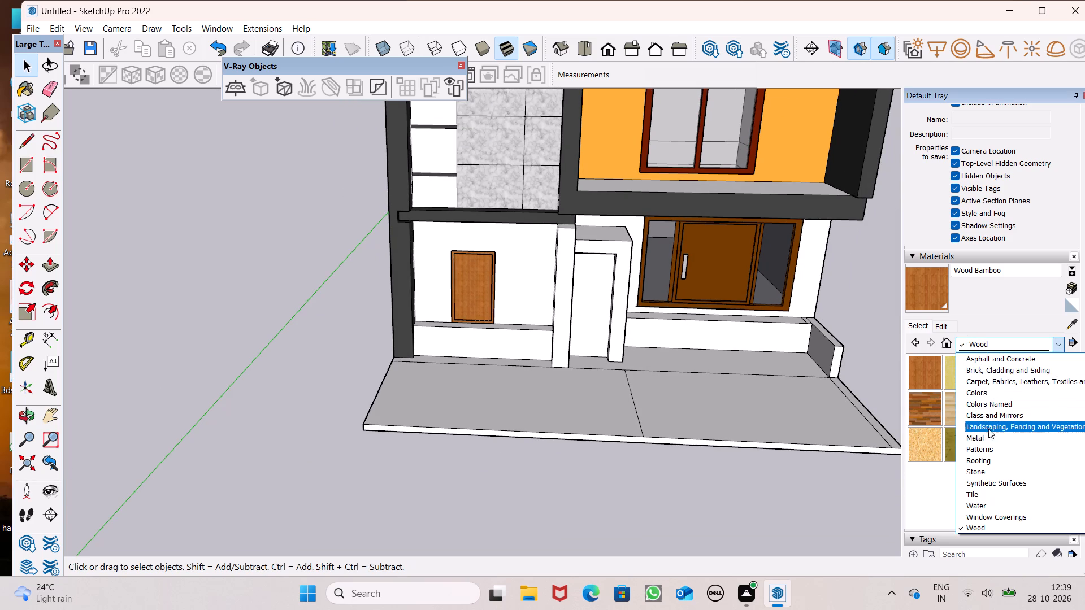
click(987, 419)
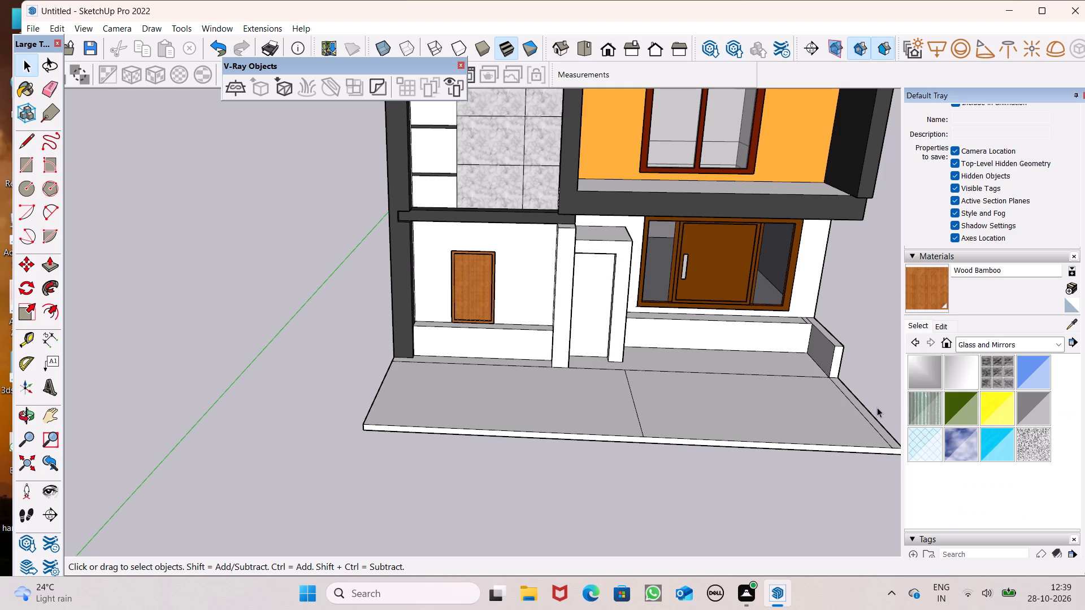
click(1016, 430)
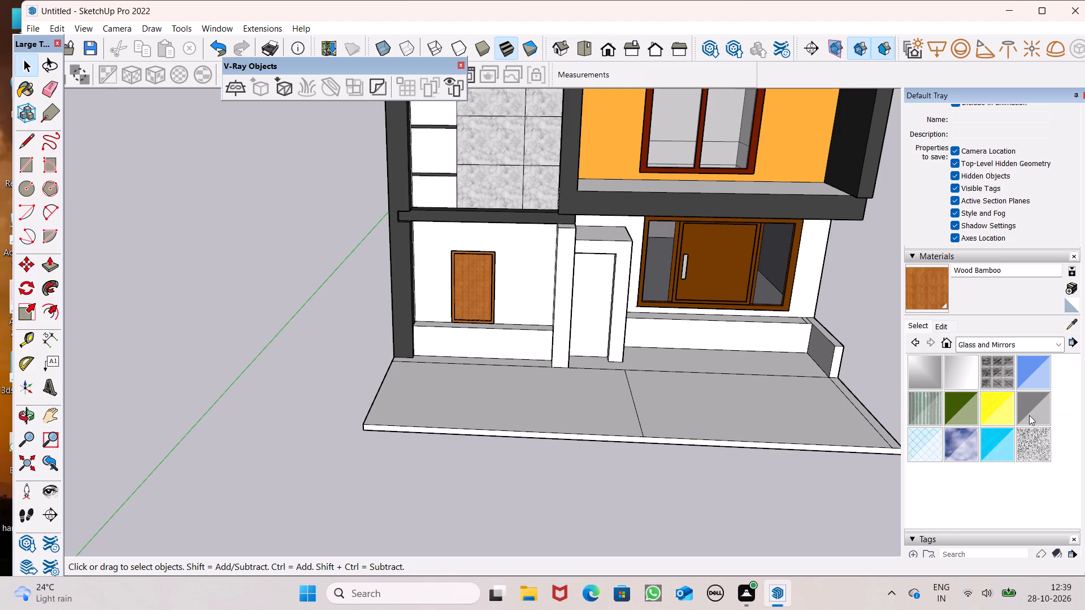
click(1032, 412)
click(1032, 441)
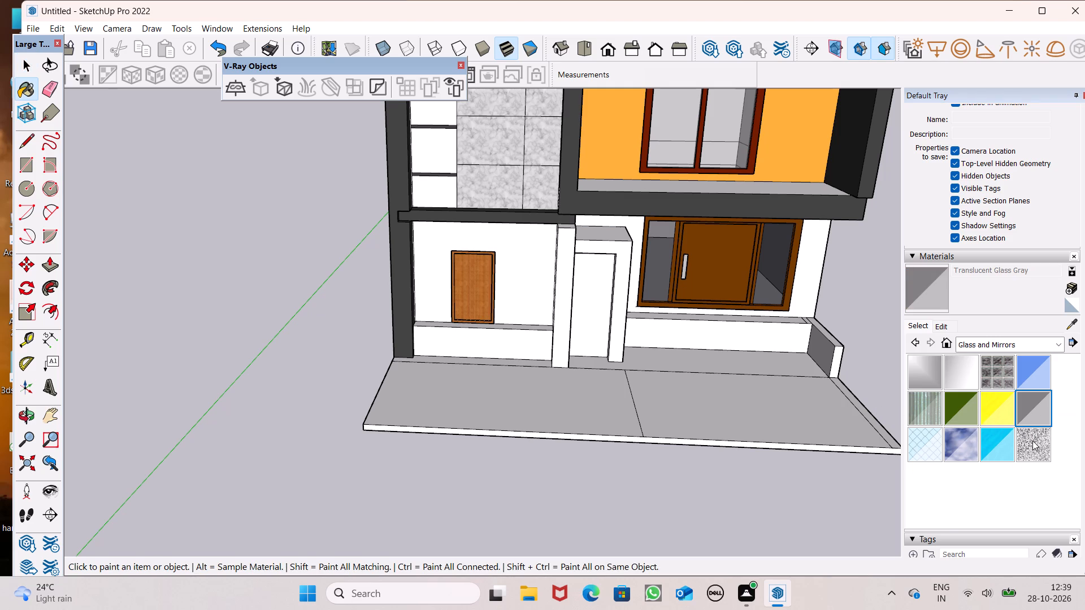
scroll(468, 262, up, 6)
click(407, 162)
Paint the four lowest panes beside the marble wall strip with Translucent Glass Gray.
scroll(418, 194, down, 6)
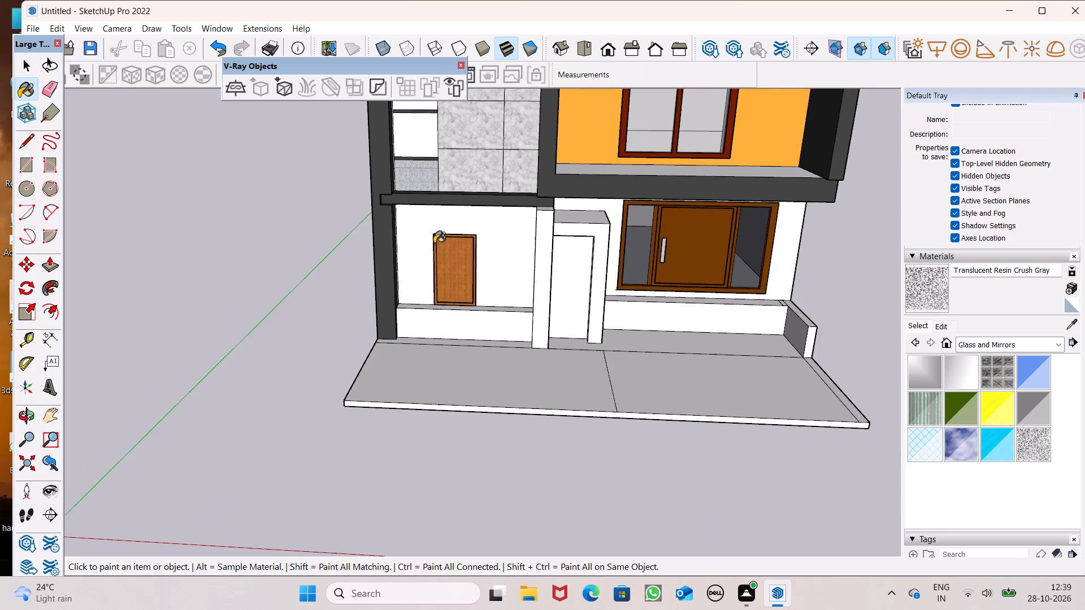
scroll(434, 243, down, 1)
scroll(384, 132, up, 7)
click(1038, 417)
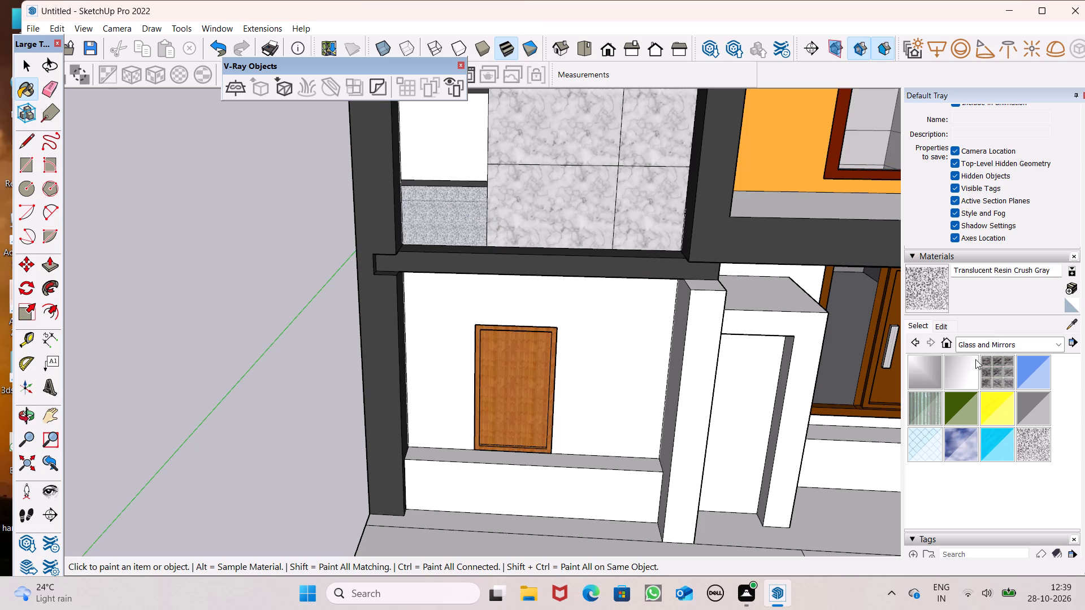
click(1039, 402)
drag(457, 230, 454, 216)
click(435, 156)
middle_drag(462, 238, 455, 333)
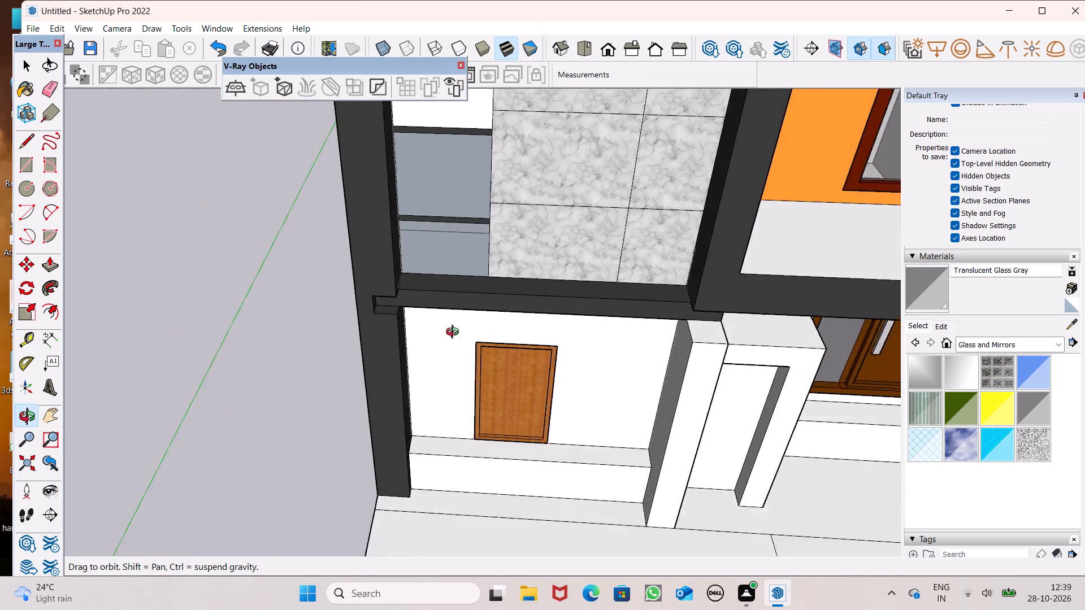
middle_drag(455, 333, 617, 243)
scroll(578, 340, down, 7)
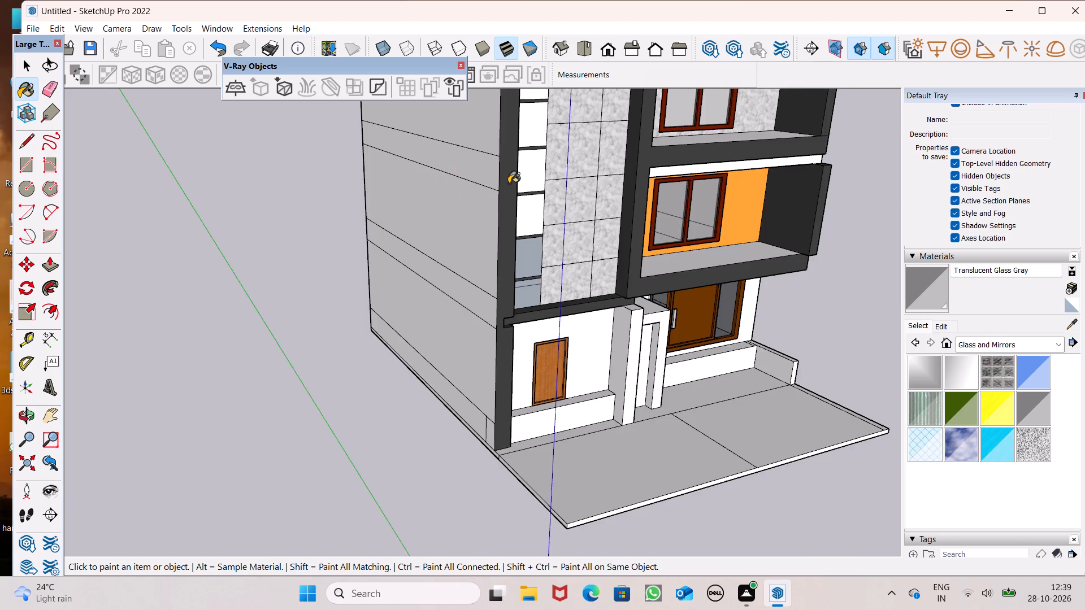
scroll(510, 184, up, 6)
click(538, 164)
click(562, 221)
Paint the four lowest panes beside the marble wall strip with Translucent Resin Crush Gray.
scroll(571, 241, up, 1)
middle_drag(570, 237, 484, 181)
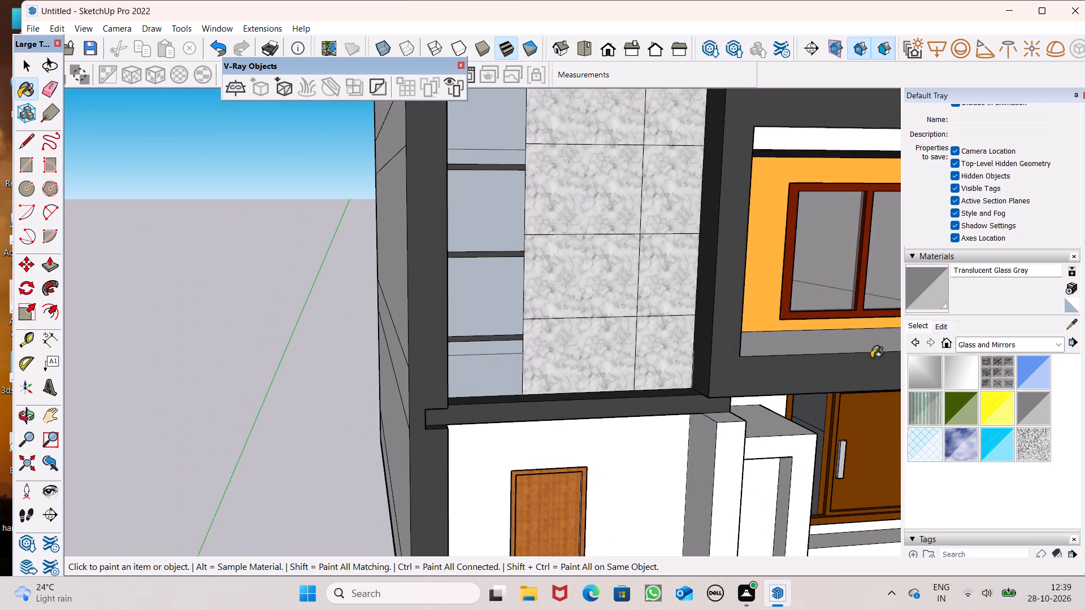
drag(1043, 445, 1038, 444)
click(1031, 441)
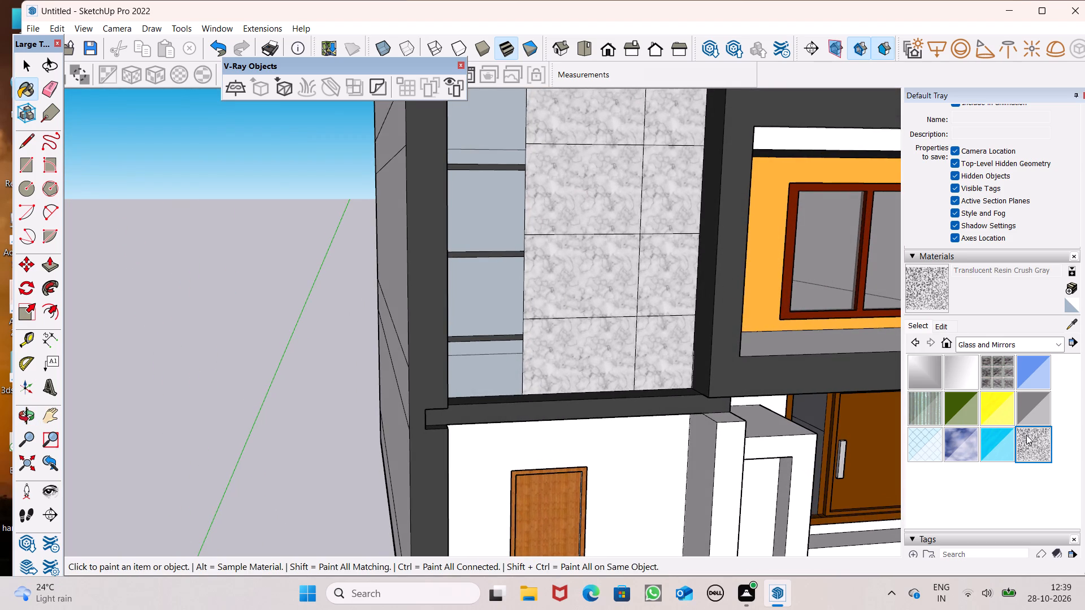
scroll(735, 347, up, 4)
click(410, 290)
drag(377, 351, 384, 353)
scroll(513, 313, down, 9)
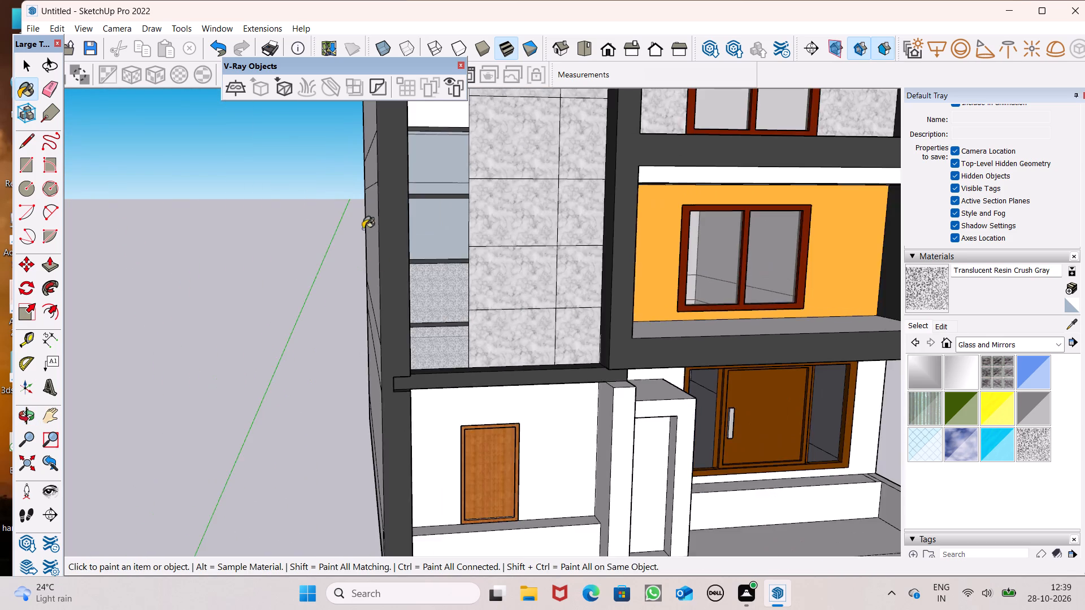
scroll(369, 220, up, 5)
click(479, 254)
click(459, 158)
Paint the three remaining upper panes beside the marble wall strip with Translucent Resin Crush Gray.
scroll(495, 213, down, 7)
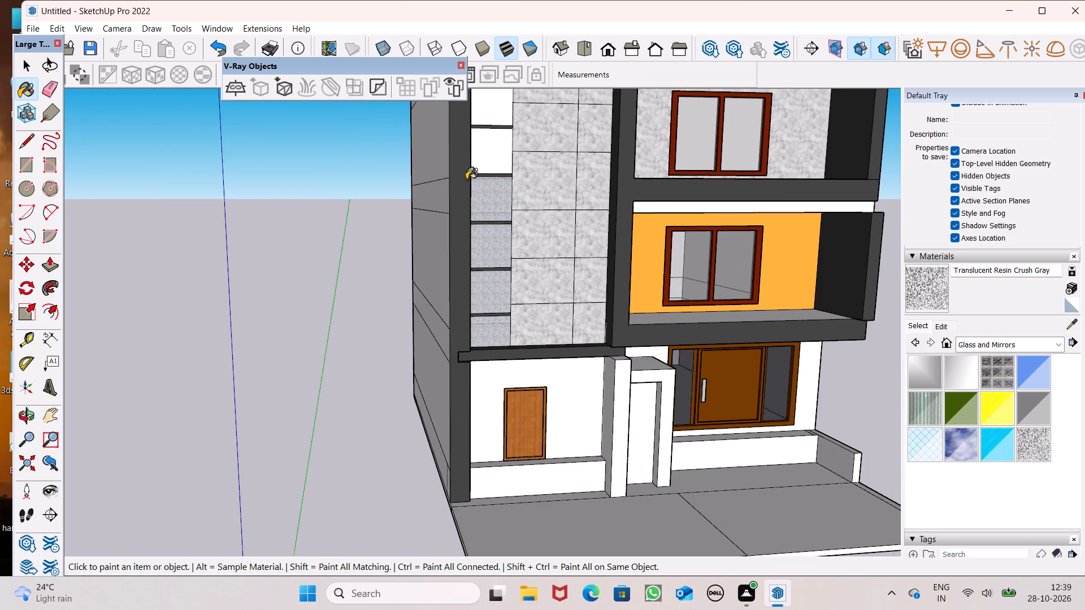
scroll(472, 172, up, 6)
click(487, 140)
scroll(519, 254, down, 7)
scroll(489, 184, up, 5)
click(501, 164)
scroll(512, 306, down, 7)
scroll(478, 272, up, 5)
click(531, 230)
Examine the whole building from the roof, front and sides.
scroll(531, 229, down, 4)
middle_drag(547, 300, 389, 306)
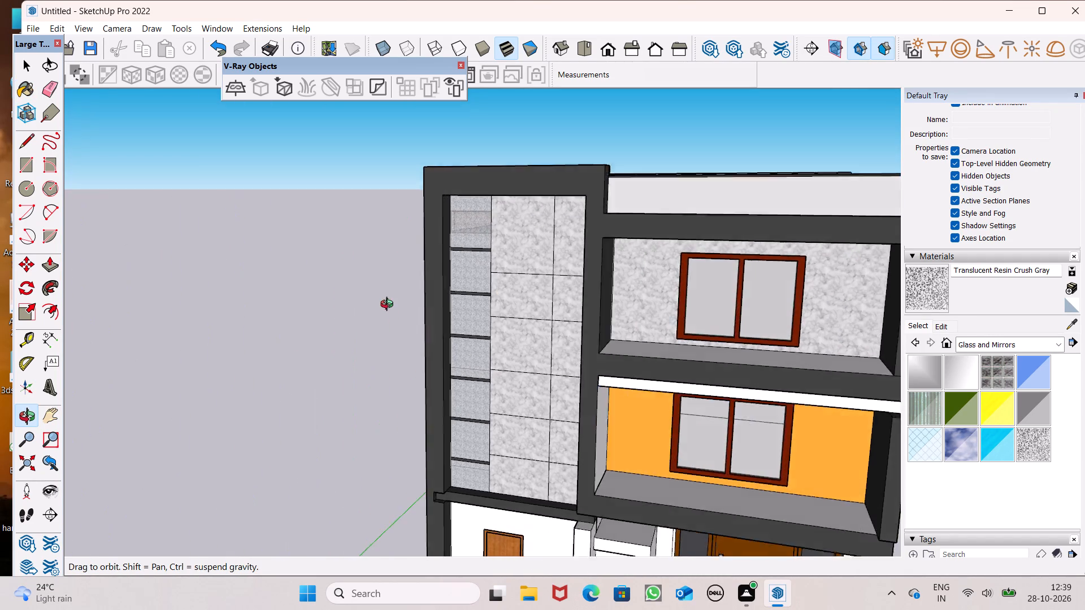
middle_drag(389, 306, 0, 341)
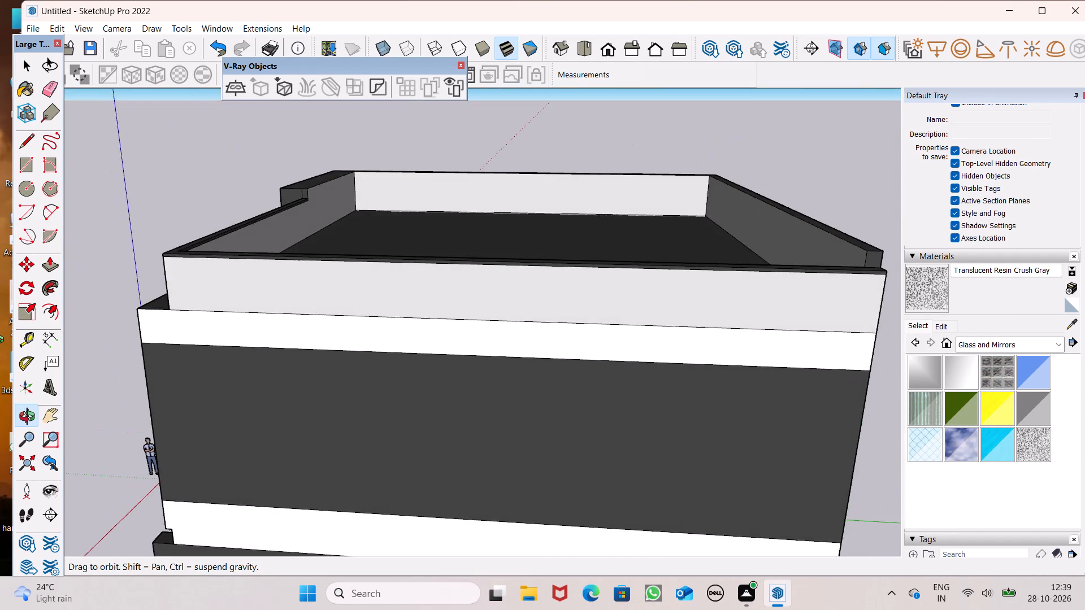
middle_drag(0, 341, 863, 210)
scroll(863, 210, up, 1)
scroll(659, 178, down, 6)
middle_drag(694, 201, 457, 382)
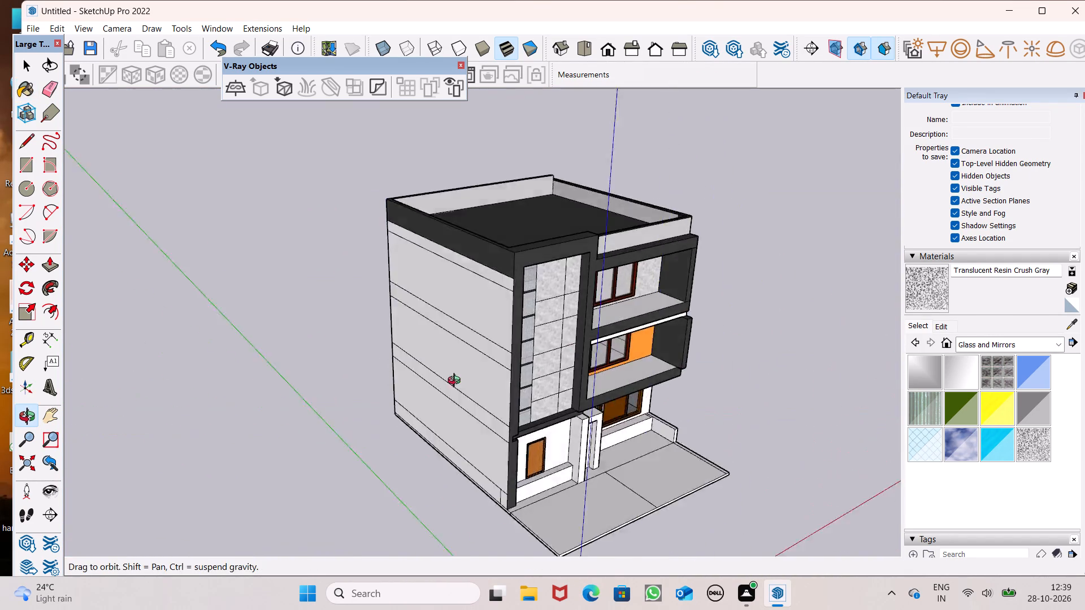
middle_drag(457, 382, 379, 382)
scroll(375, 369, up, 1)
scroll(363, 208, down, 5)
middle_drag(674, 310, 588, 311)
scroll(670, 291, down, 1)
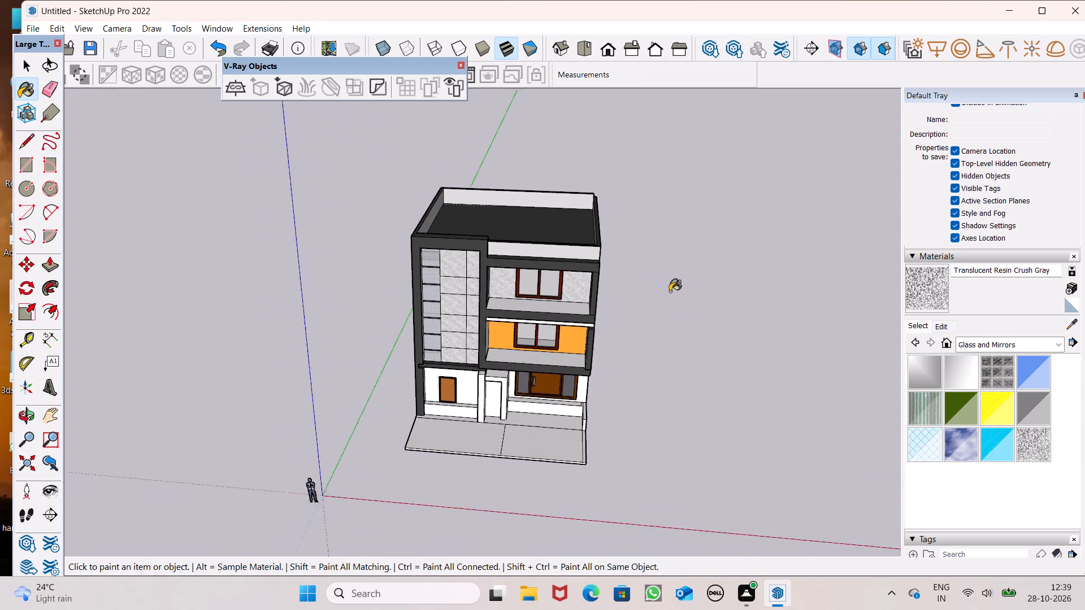
scroll(670, 291, down, 1)
middle_drag(721, 329, 794, 269)
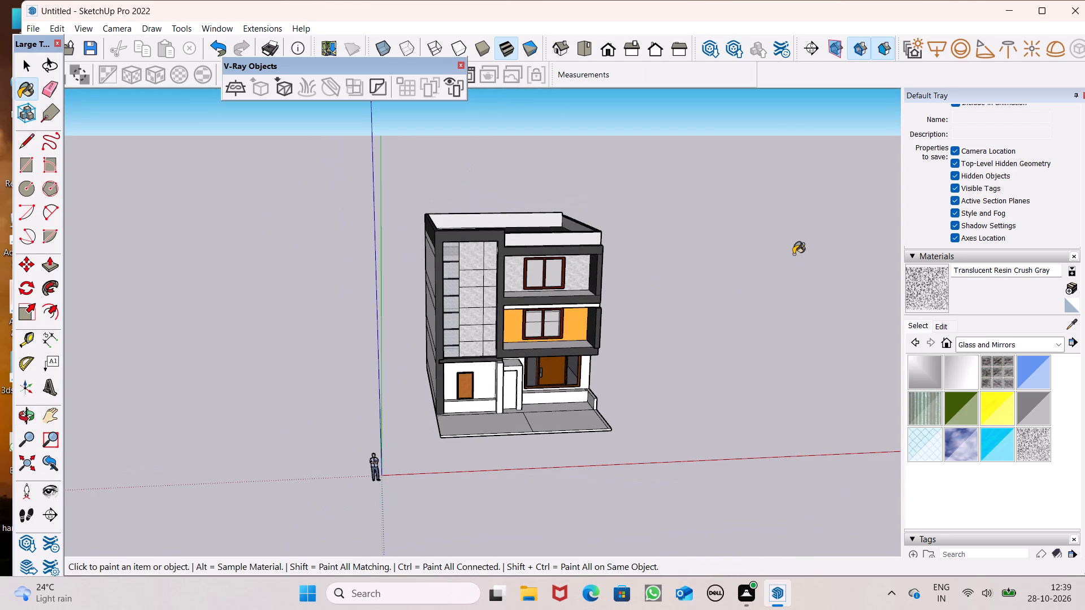
scroll(775, 316, down, 3)
middle_drag(776, 317, 892, 337)
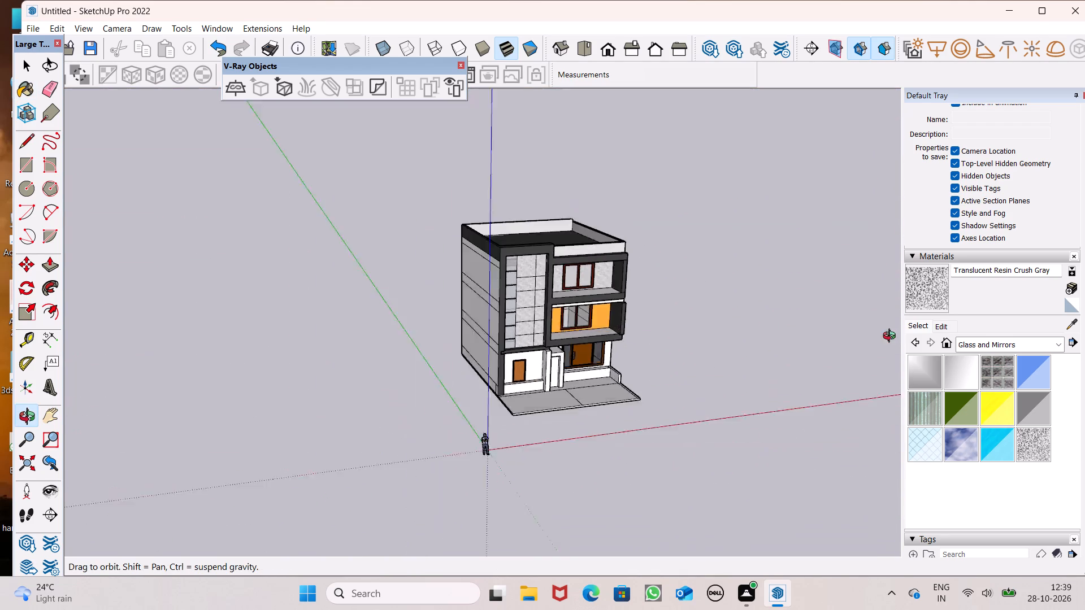
middle_drag(892, 337, 978, 326)
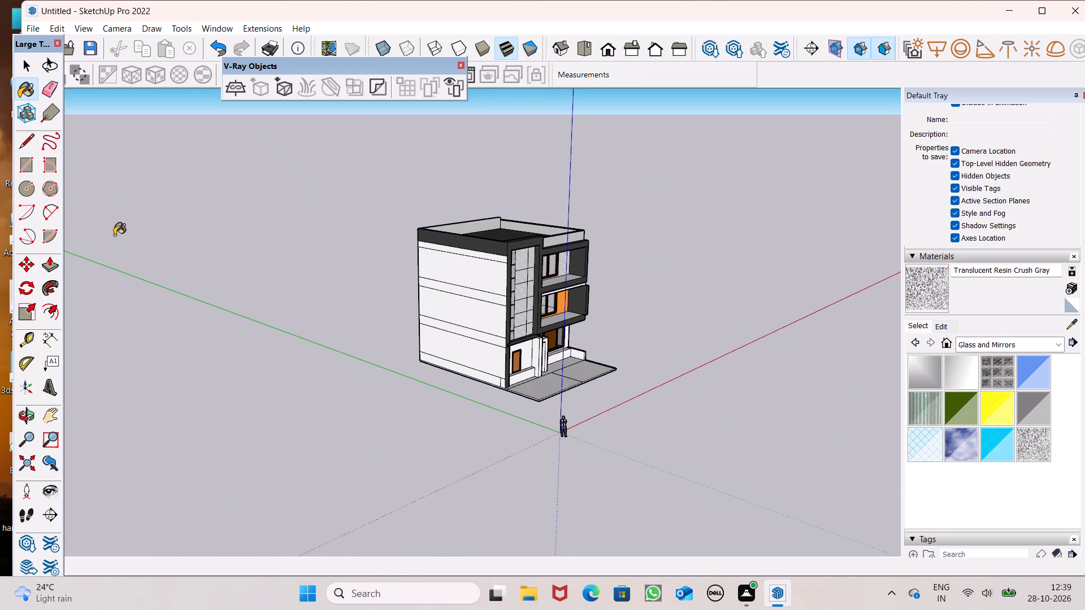
Erase the six horizontal edges running across the plain side wall next to the marble strip, leaving the bottom base line.
click(44, 91)
middle_drag(303, 333, 439, 322)
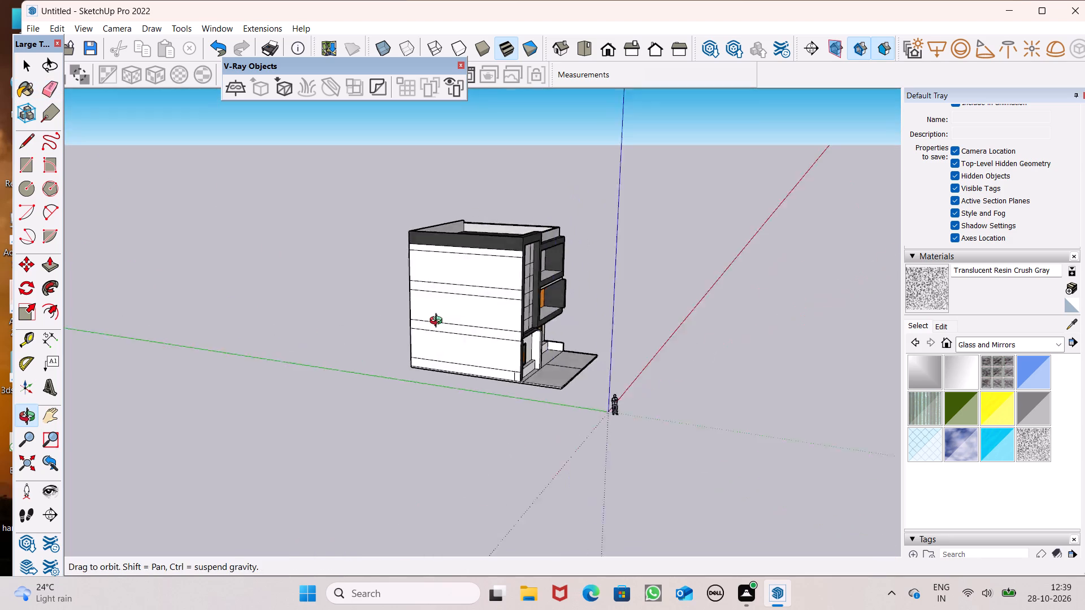
middle_drag(439, 322, 492, 321)
scroll(491, 310, up, 6)
drag(476, 207, 483, 386)
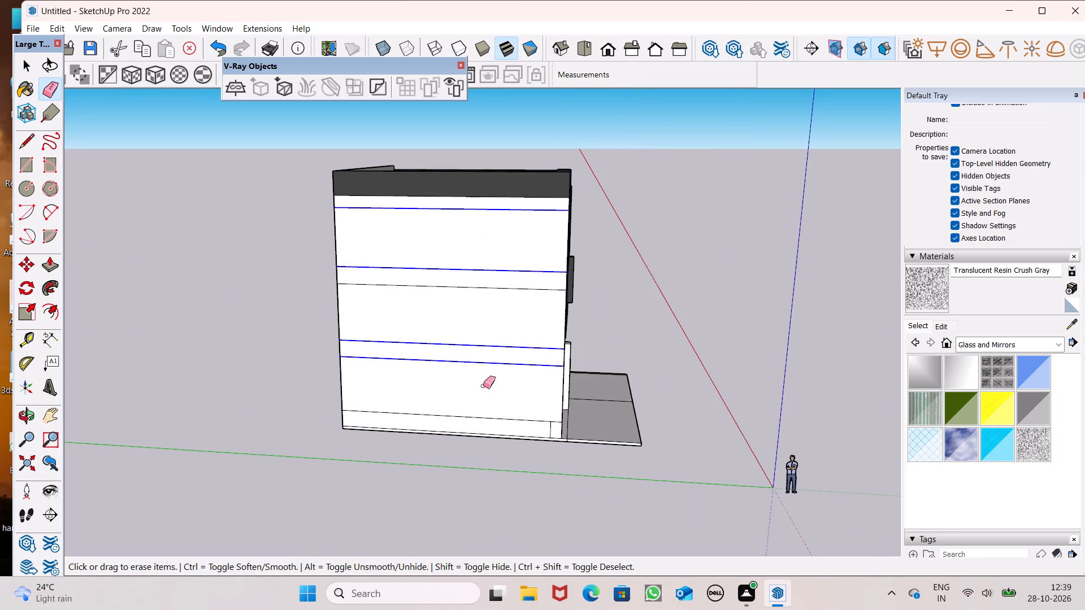
drag(483, 386, 487, 299)
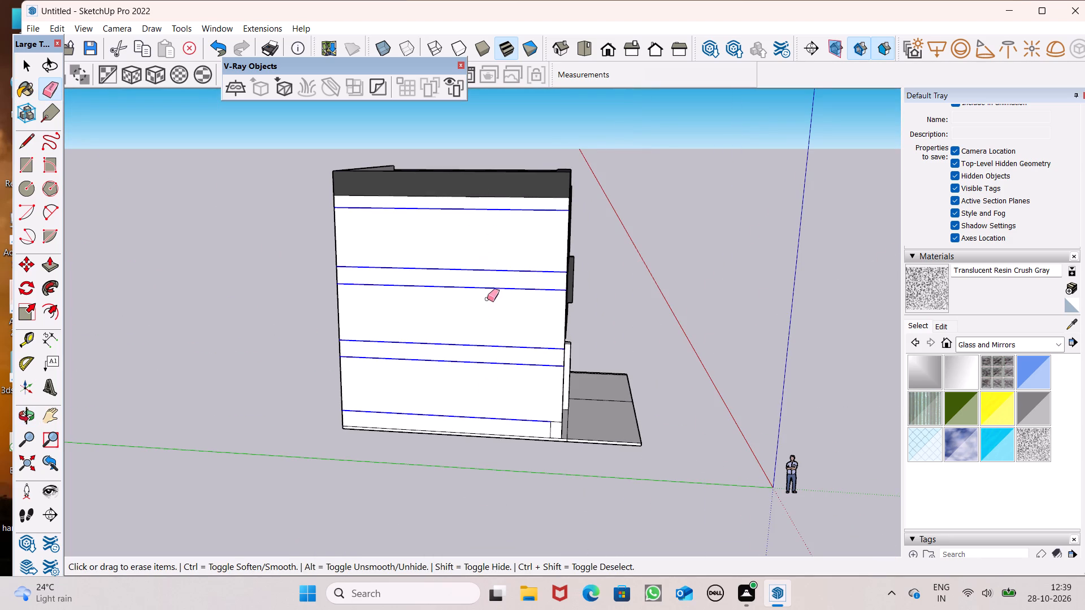
drag(487, 299, 485, 300)
Erase the small leftover rectangle edges at the lower front corner of the same side wall.
scroll(553, 448, up, 7)
drag(561, 384, 546, 406)
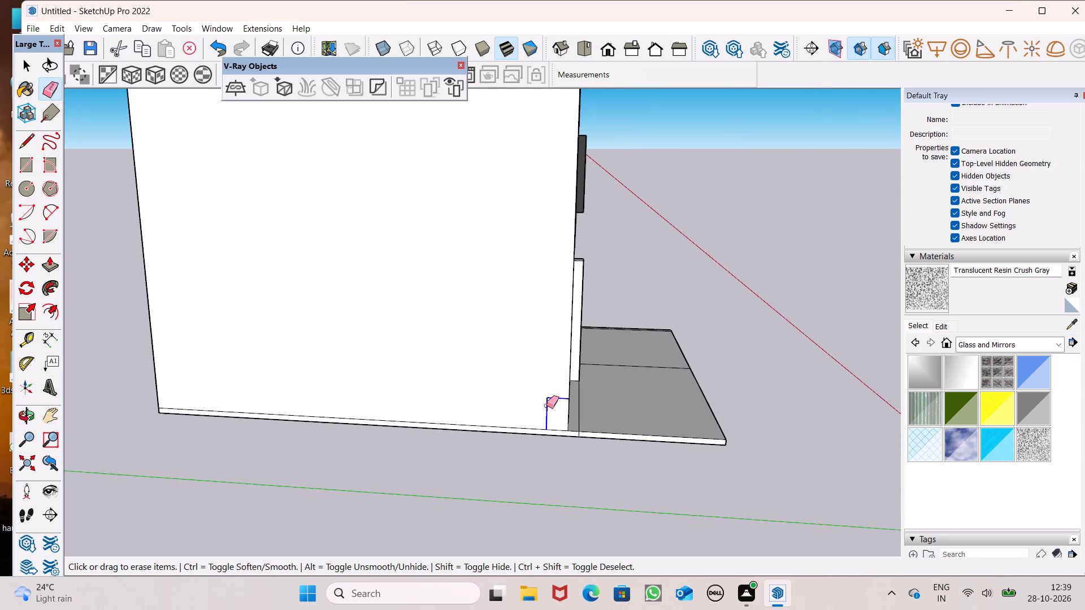
drag(546, 406, 546, 401)
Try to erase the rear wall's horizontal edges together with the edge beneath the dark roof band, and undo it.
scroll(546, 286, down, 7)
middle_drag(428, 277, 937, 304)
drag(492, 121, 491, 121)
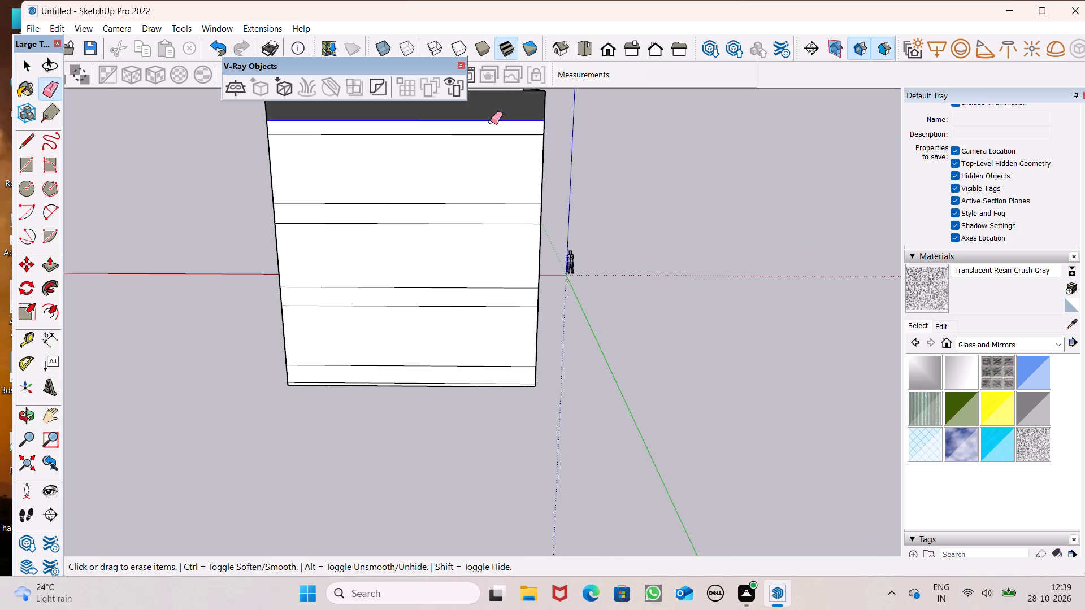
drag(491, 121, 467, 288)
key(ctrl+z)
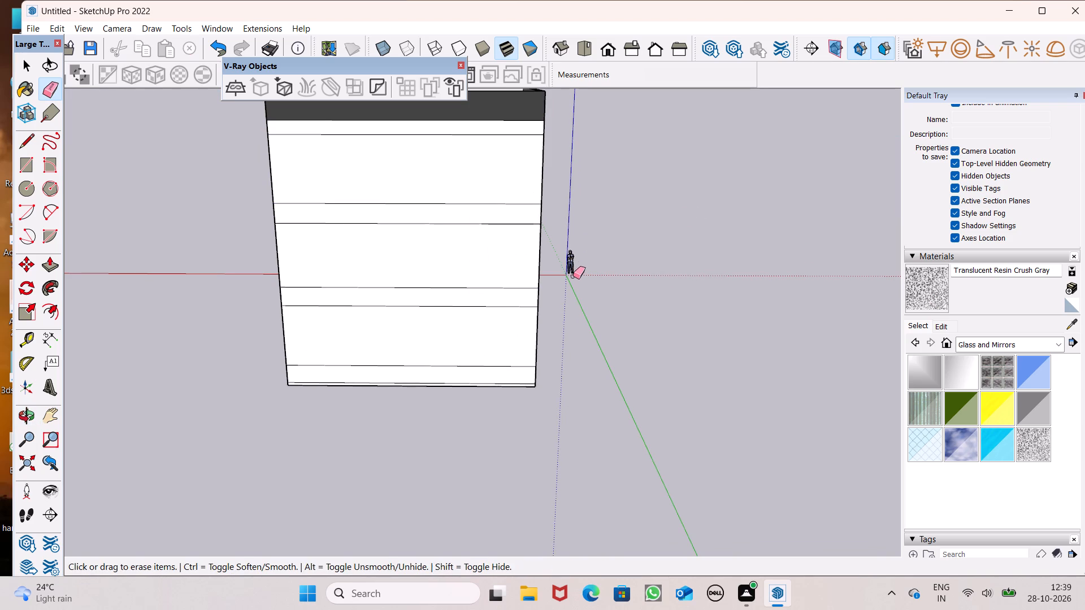
Erase the horizontal edges across the rear wall, keeping the edge beneath the dark roof band.
drag(506, 136, 466, 331)
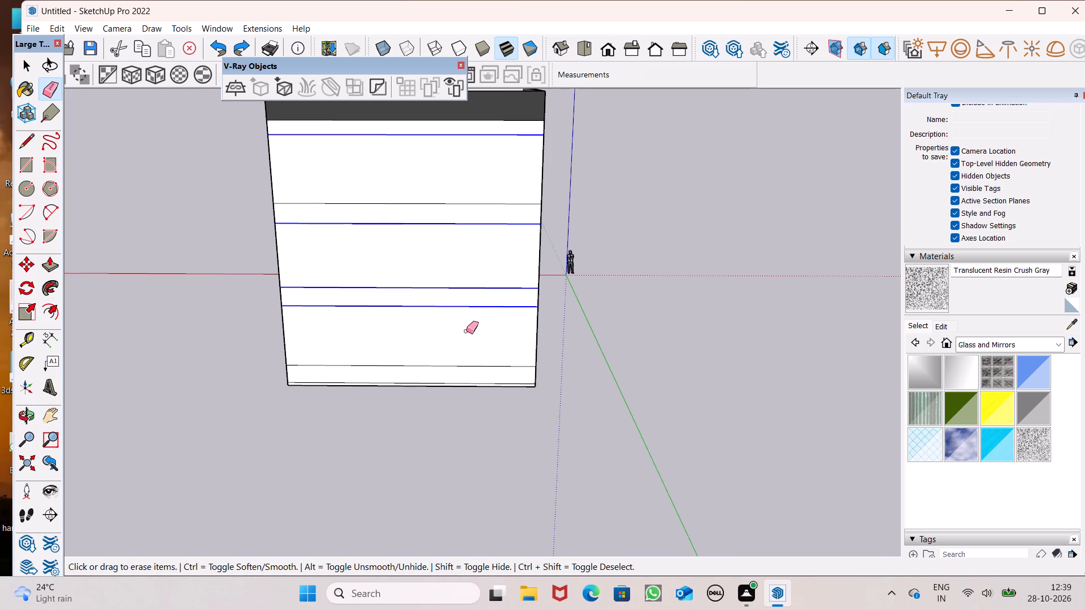
drag(466, 331, 468, 337)
drag(472, 167, 470, 219)
Paint the rear wall with Color M07 from the Colors collection.
scroll(526, 178, down, 7)
middle_drag(450, 184, 667, 153)
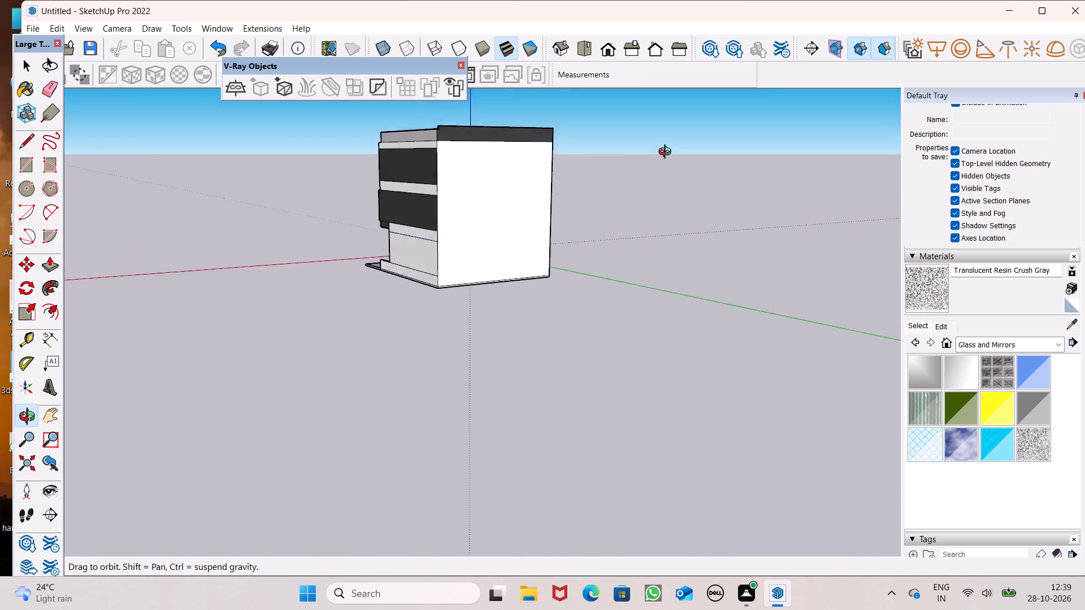
middle_drag(667, 153, 708, 144)
scroll(465, 181, up, 6)
scroll(548, 200, down, 4)
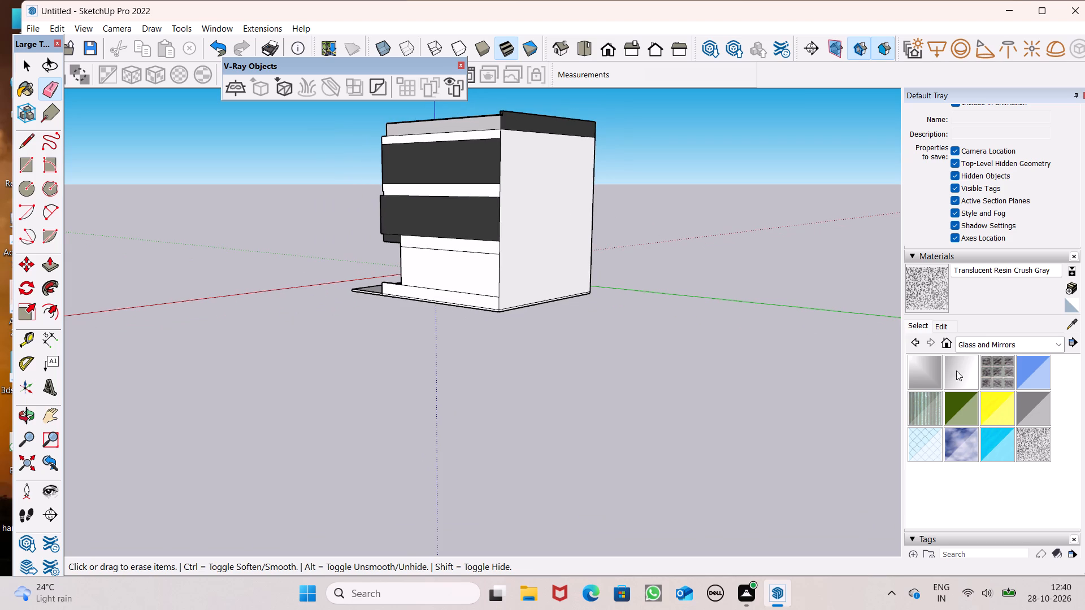
click(975, 351)
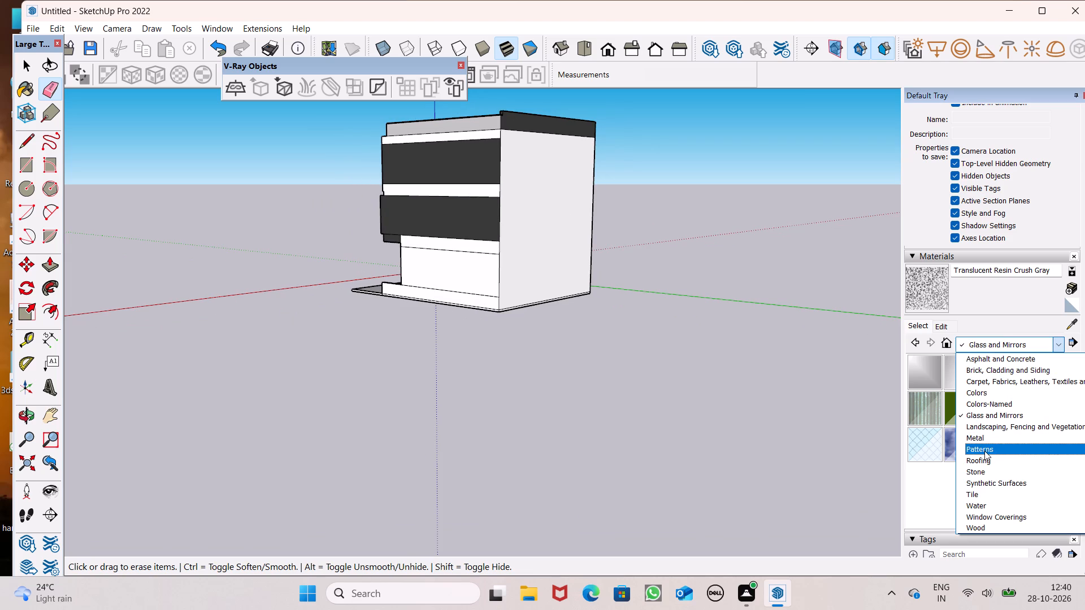
click(970, 402)
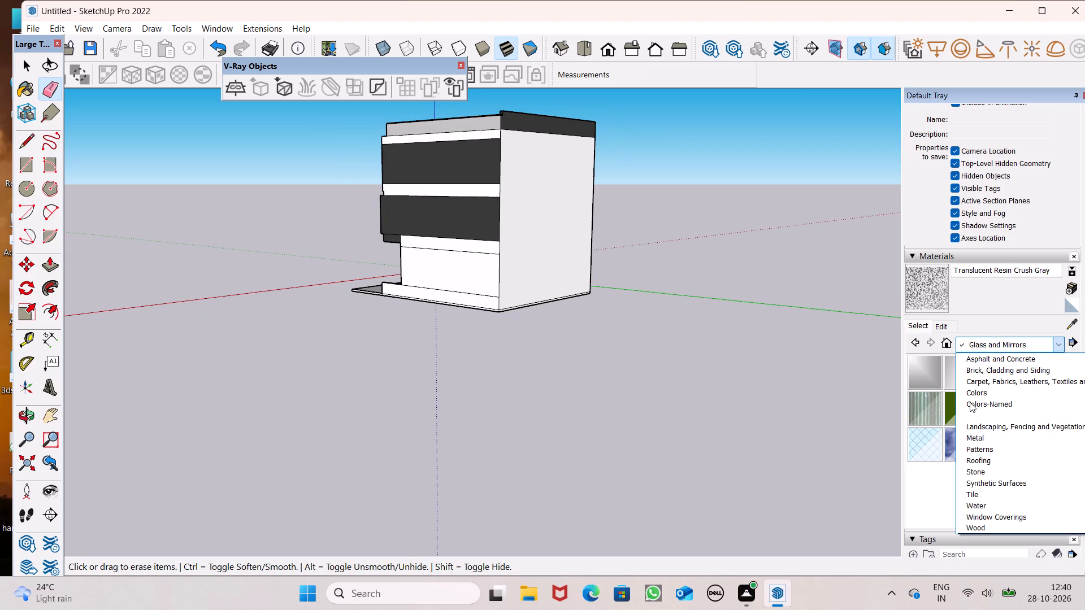
click(999, 347)
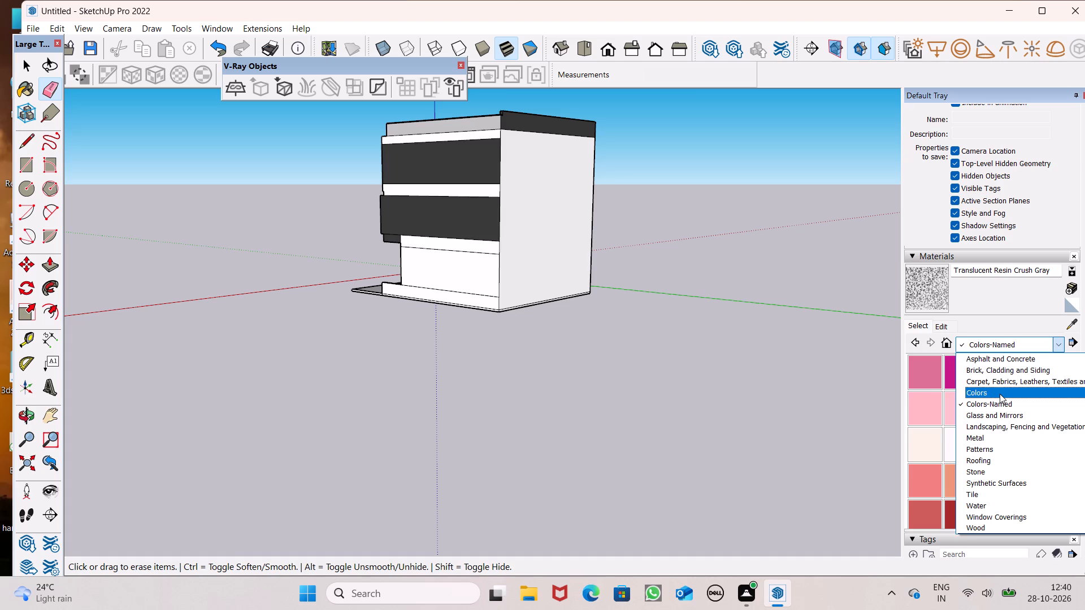
click(1000, 394)
scroll(1007, 450, down, 16)
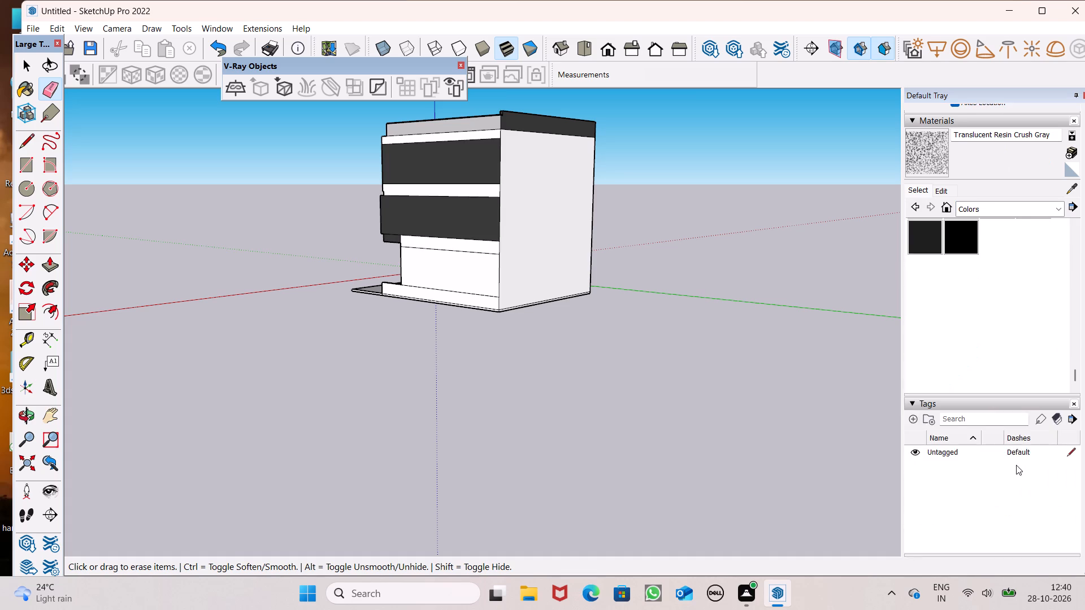
scroll(1017, 446, up, 1)
scroll(1015, 400, up, 1)
click(1021, 342)
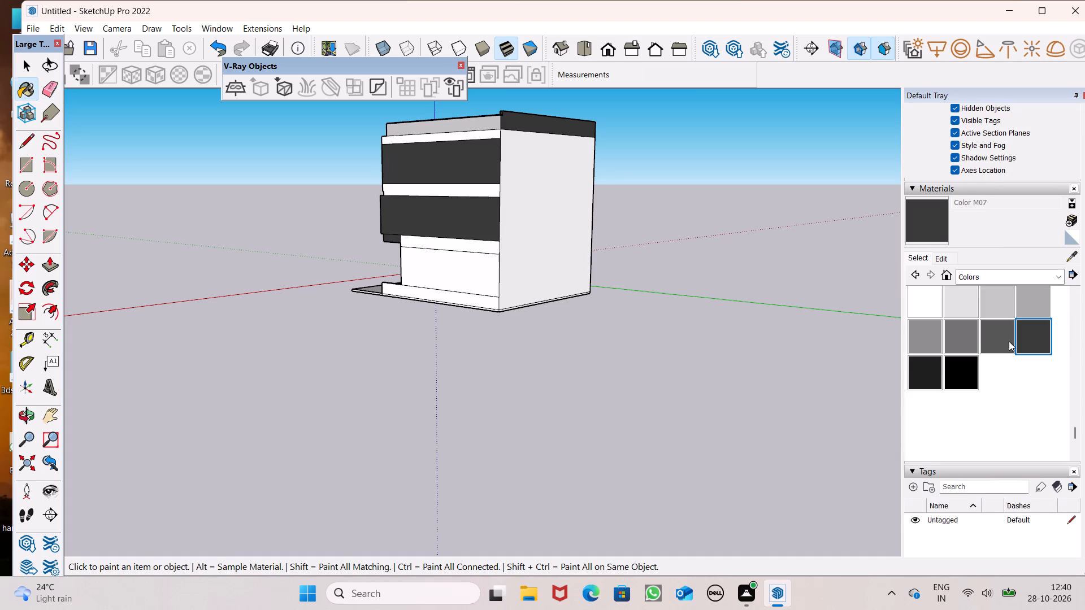
scroll(721, 273, up, 5)
click(439, 187)
Erase the edge between the top white strip and the upper dark band on the balcony-side wall.
scroll(455, 195, down, 5)
middle_drag(476, 210, 674, 125)
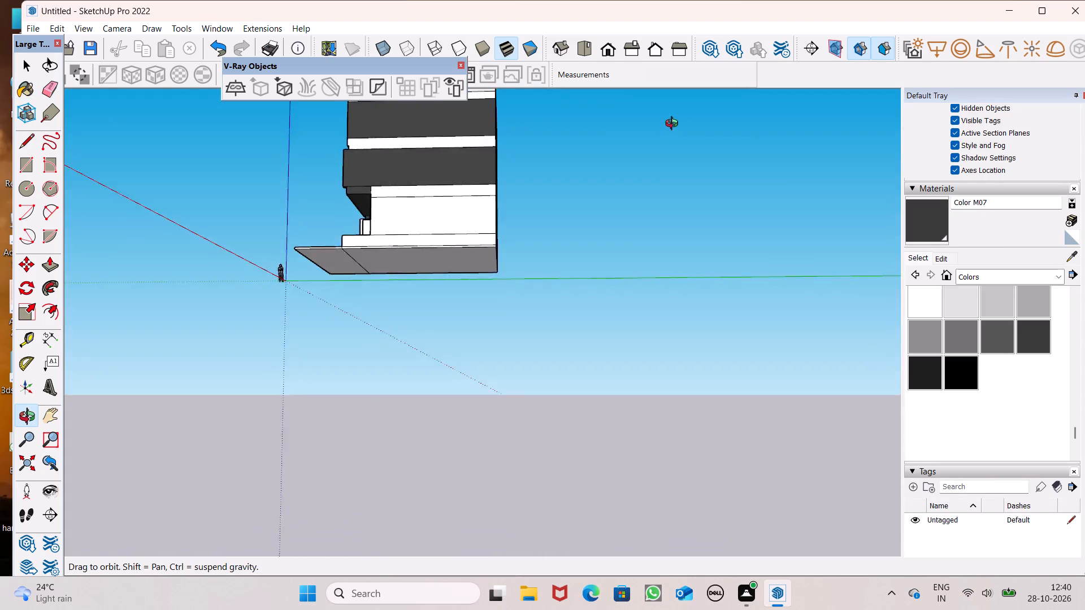
middle_drag(674, 125, 698, 377)
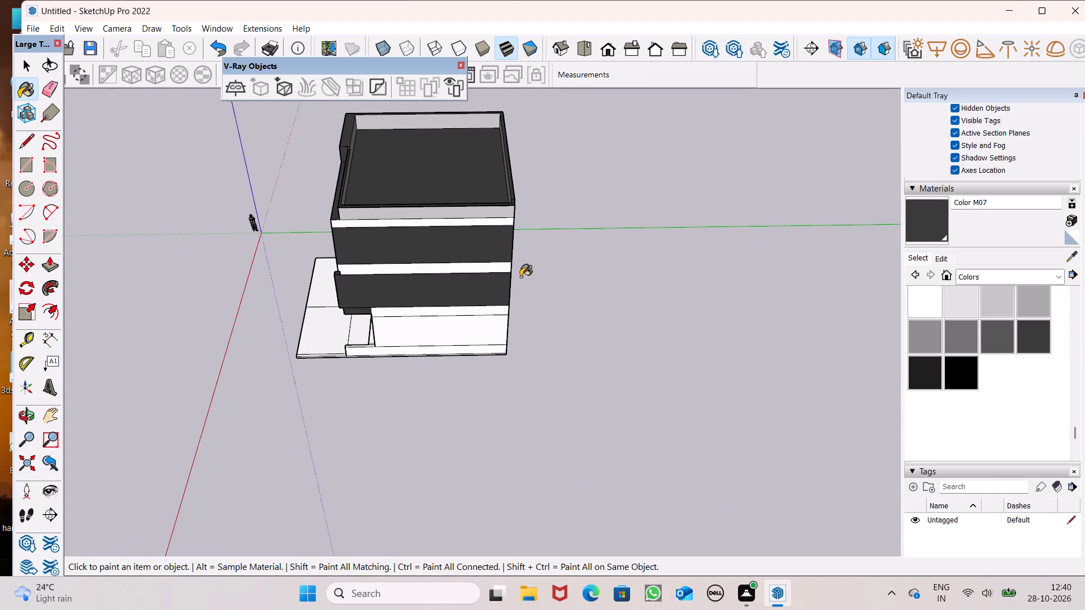
scroll(542, 255, down, 4)
scroll(396, 258, up, 7)
scroll(417, 211, up, 7)
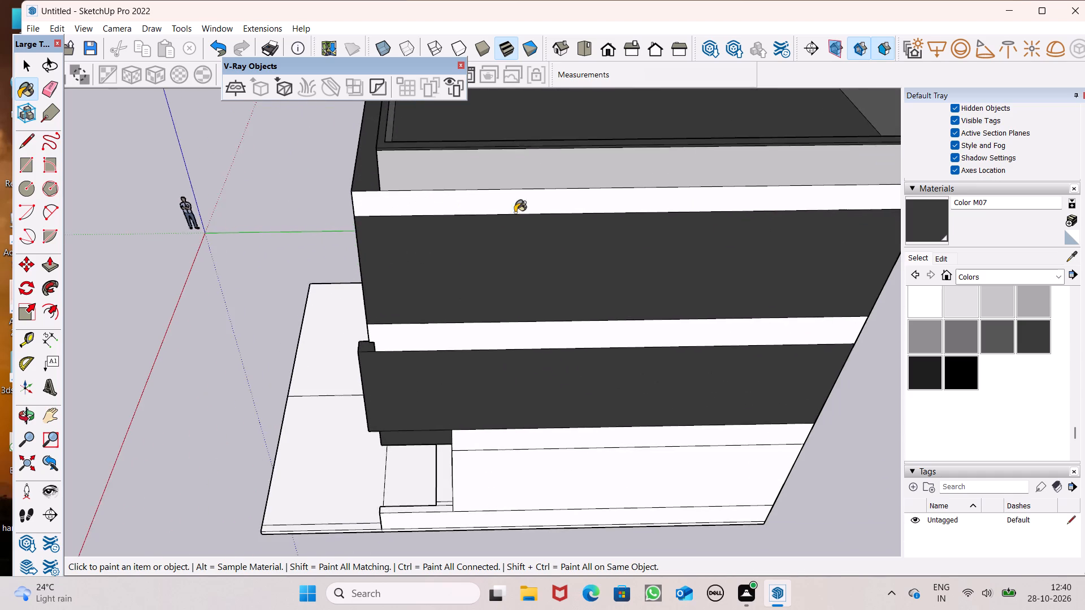
scroll(532, 228, down, 3)
click(49, 84)
scroll(518, 221, up, 3)
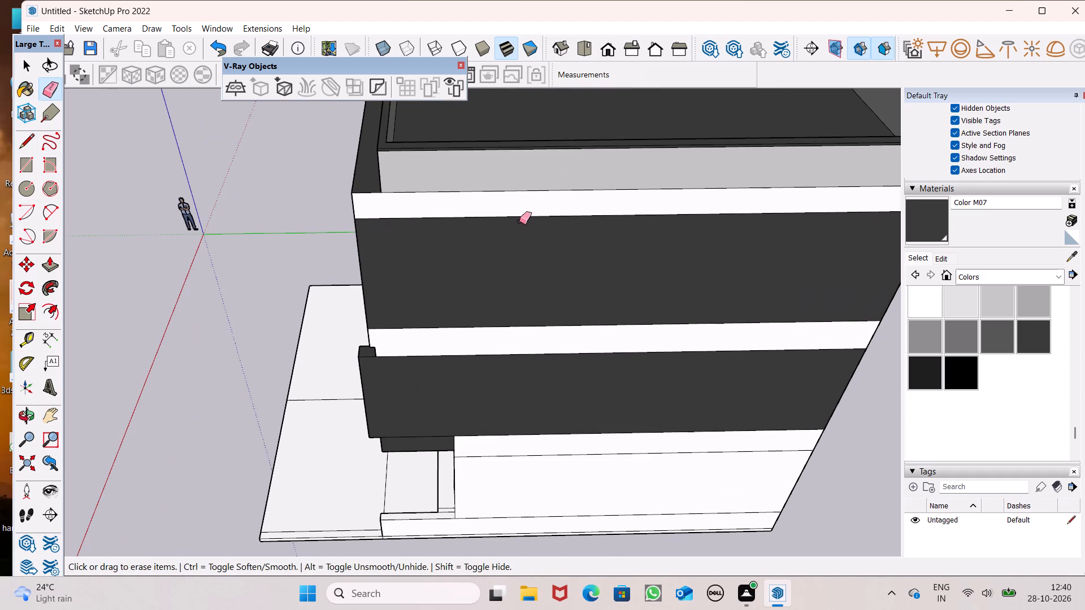
drag(526, 217, 539, 209)
Erase the remaining horizontal edges between the balcony-side wall's bands down to the ground floor, keeping the low base wall's edge.
scroll(545, 271, down, 3)
drag(567, 309, 570, 320)
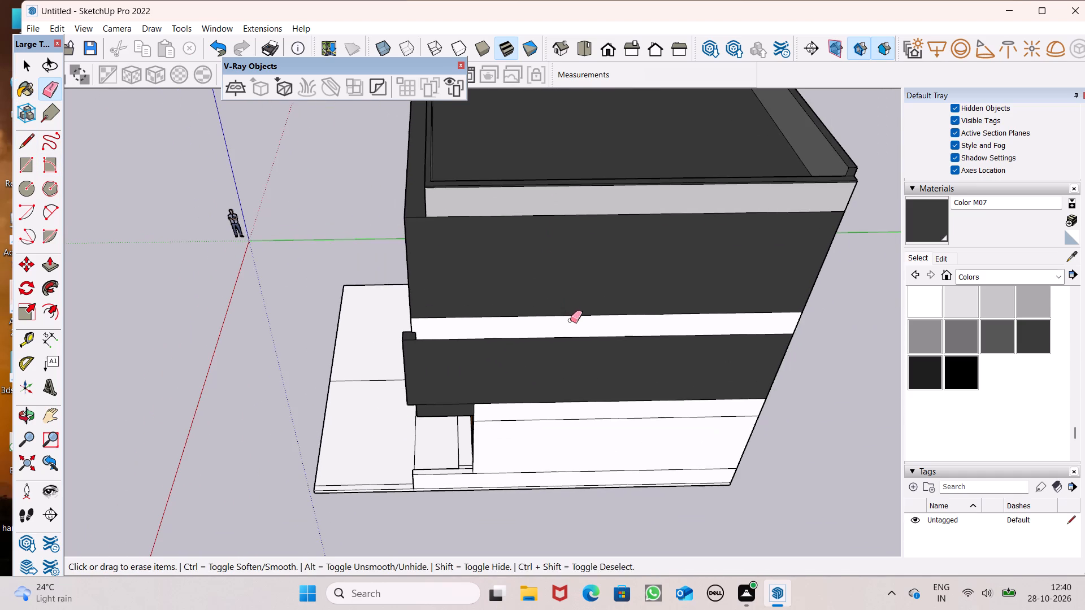
drag(570, 320, 570, 326)
middle_drag(570, 331, 679, 159)
drag(618, 308, 619, 320)
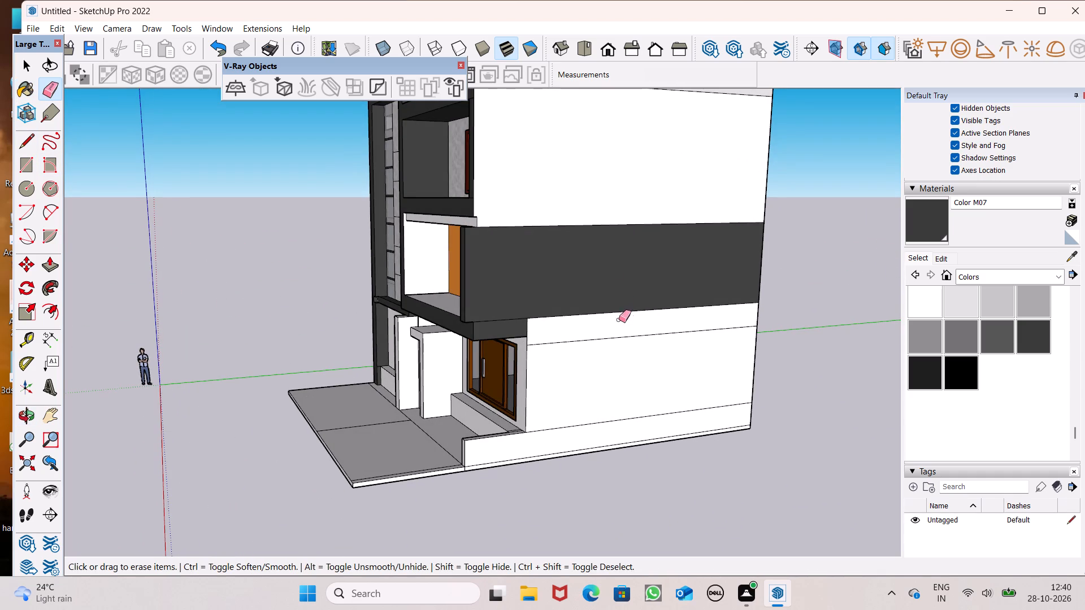
drag(619, 320, 628, 340)
drag(623, 217, 628, 244)
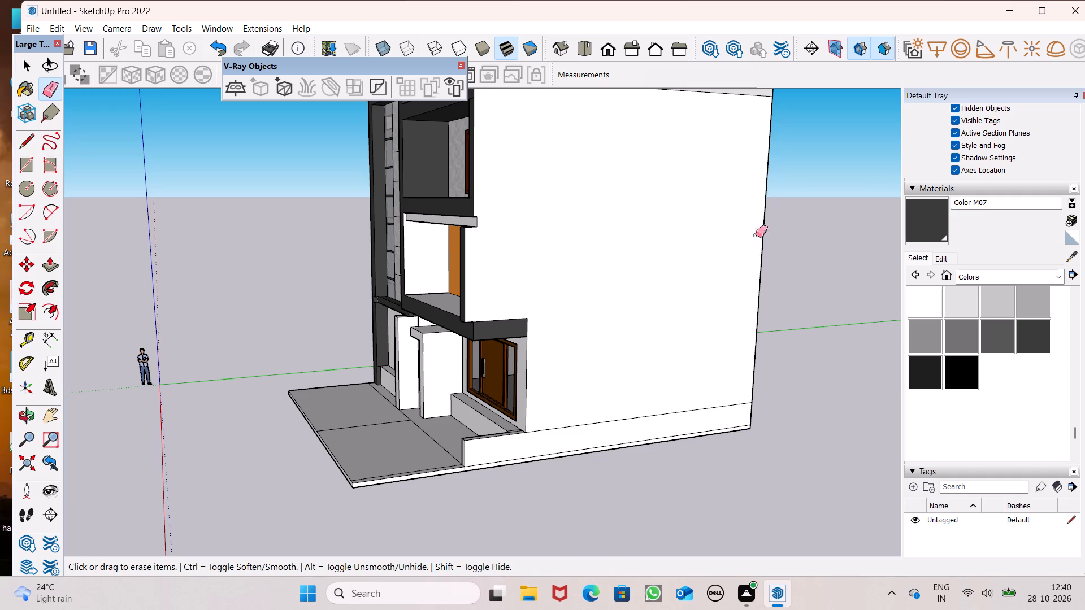
Paint the merged balcony-side wall with Color M07.
click(914, 228)
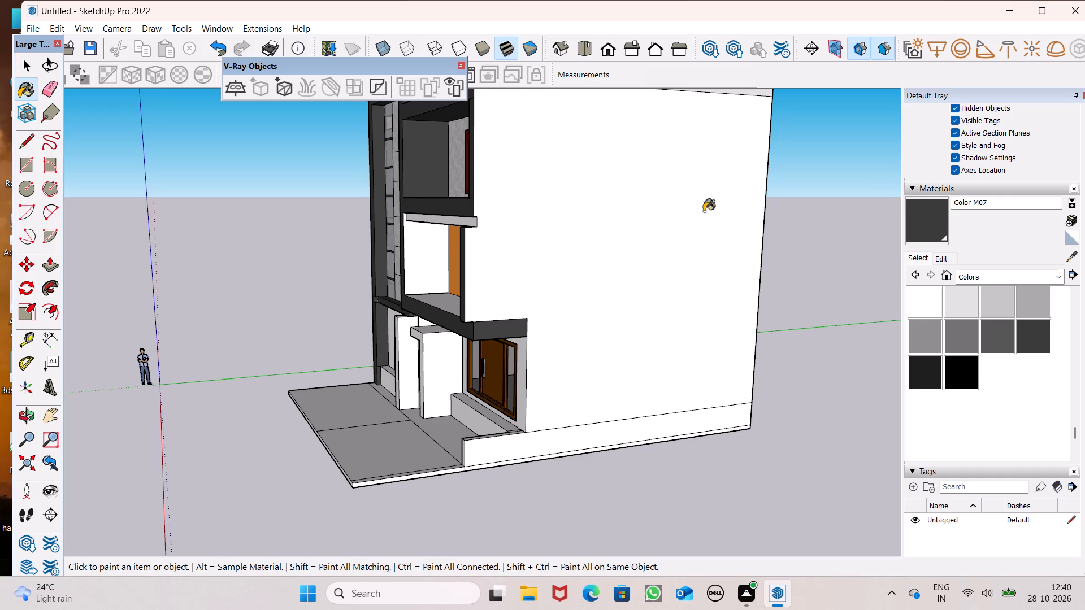
click(703, 211)
Paint the plain side wall next to the marble strip with Color M07.
scroll(708, 220, down, 3)
middle_drag(721, 263, 363, 345)
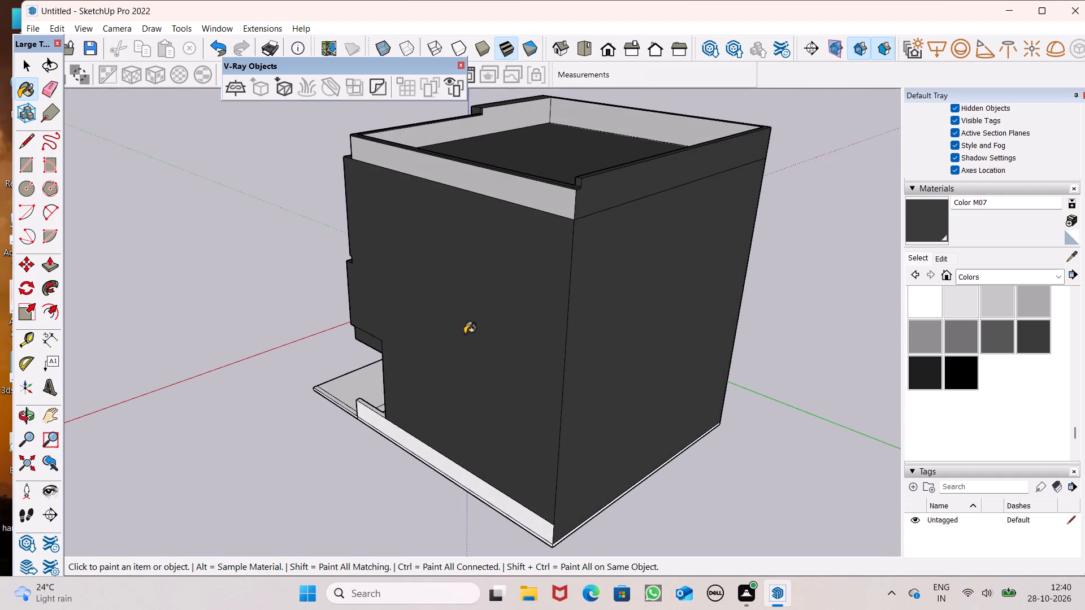
middle_drag(466, 334, 938, 238)
middle_drag(582, 271, 1017, 229)
scroll(1016, 232, up, 1)
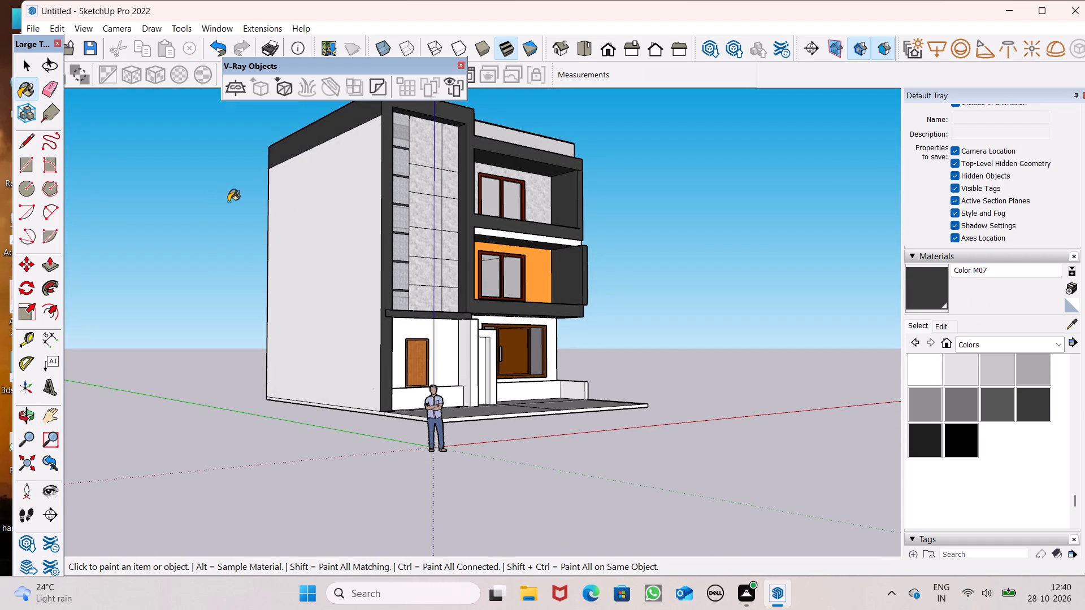
click(303, 220)
Examine the painted house from the front and from above.
scroll(319, 208, down, 7)
middle_drag(421, 282, 309, 351)
key(space)
scroll(309, 351, up, 1)
scroll(592, 310, down, 2)
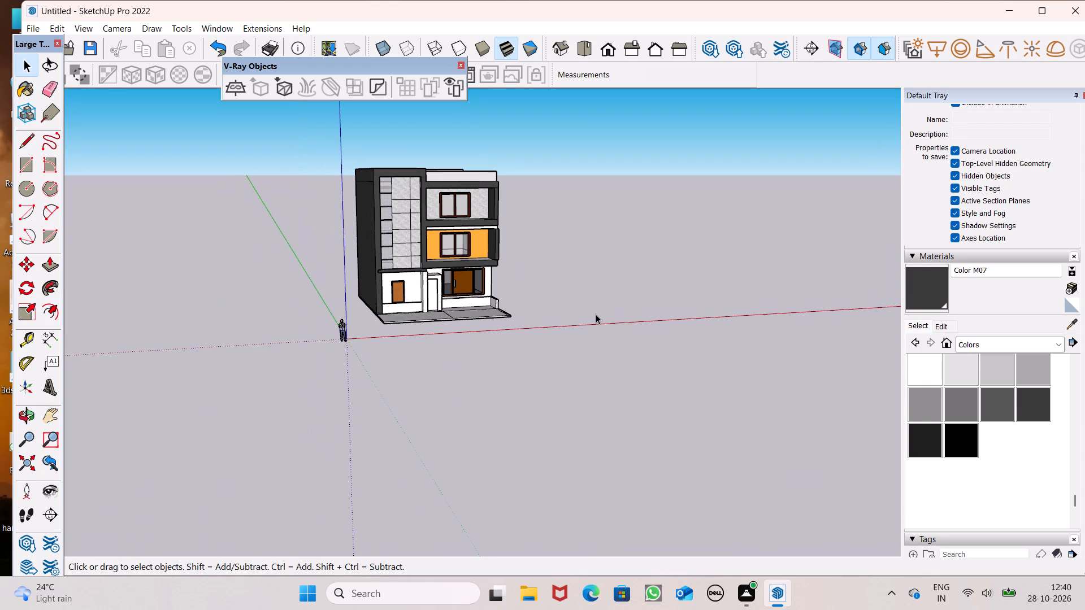
scroll(596, 314, down, 1)
scroll(468, 343, down, 2)
middle_drag(514, 345, 437, 460)
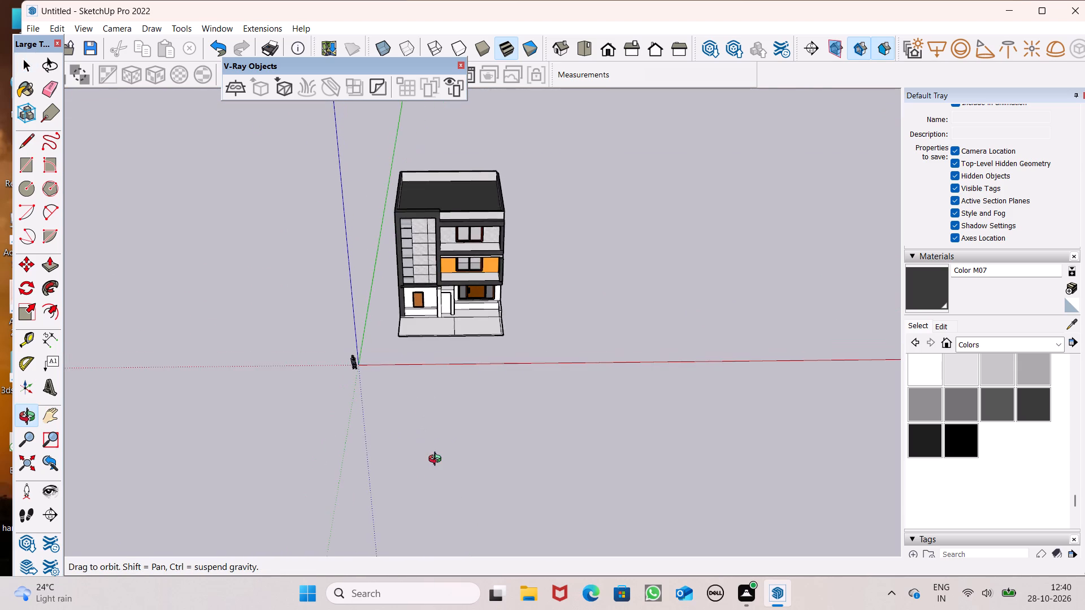
middle_drag(437, 460, 441, 459)
scroll(354, 317, up, 5)
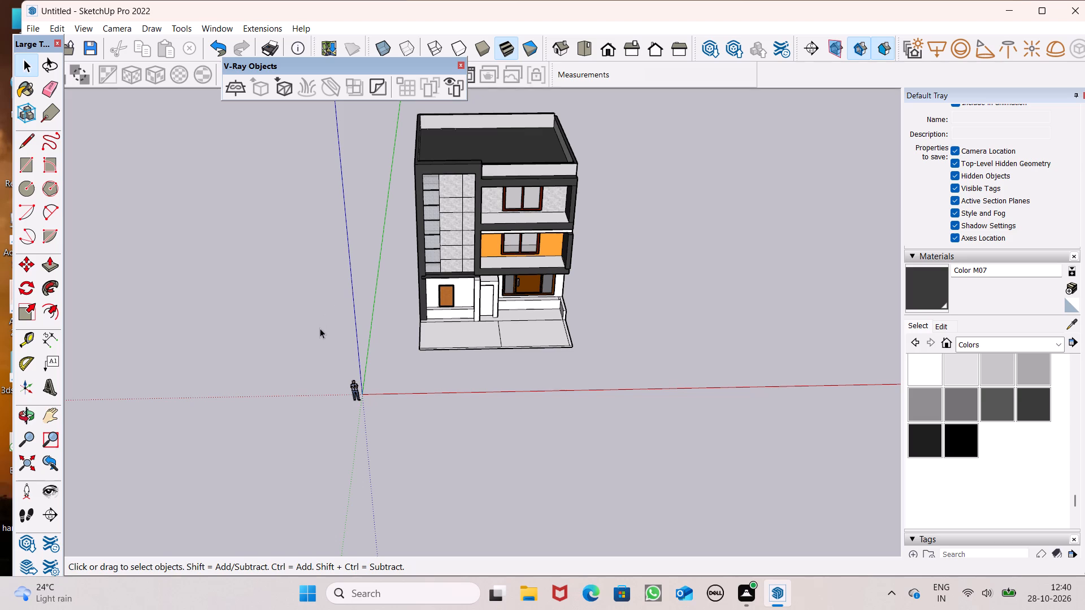
middle_drag(320, 327, 350, 236)
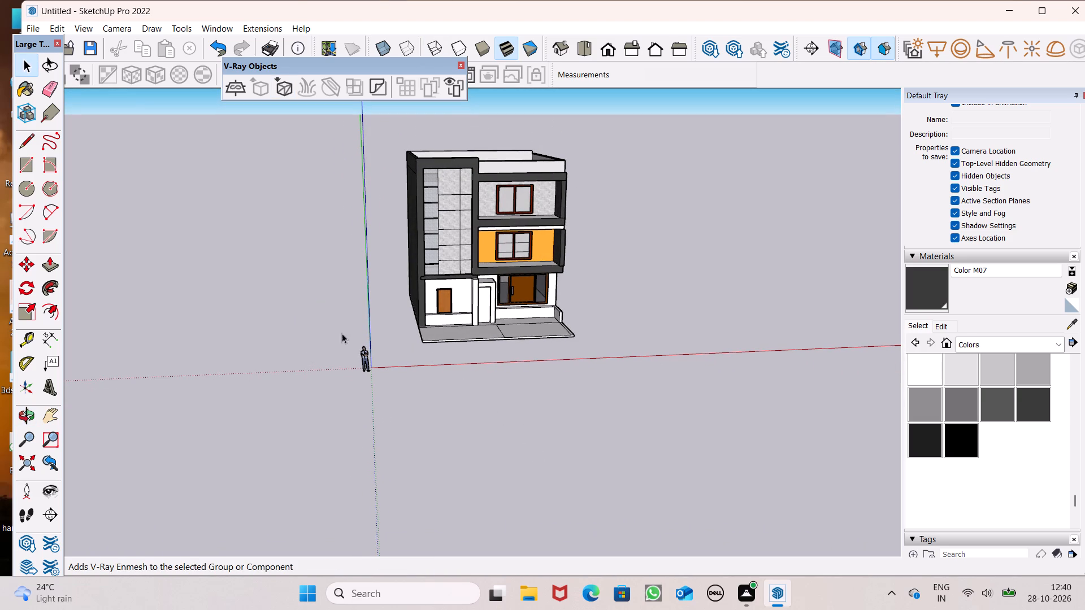
Paint the orange wall around the middle-floor balcony window with Wood Bamboo from the Wood collection.
scroll(341, 333, up, 2)
scroll(550, 317, up, 3)
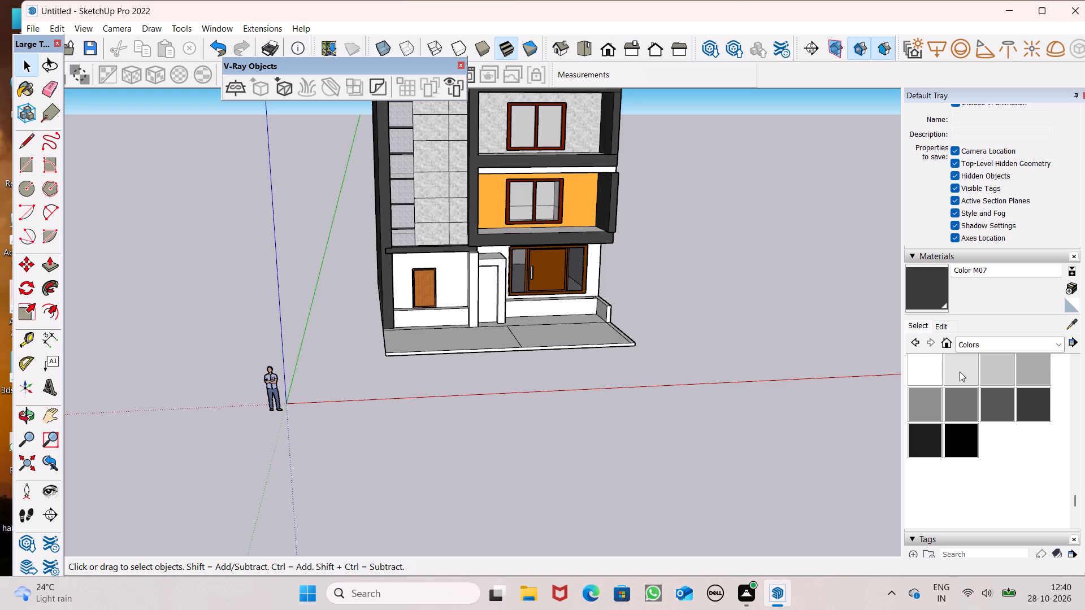
click(969, 342)
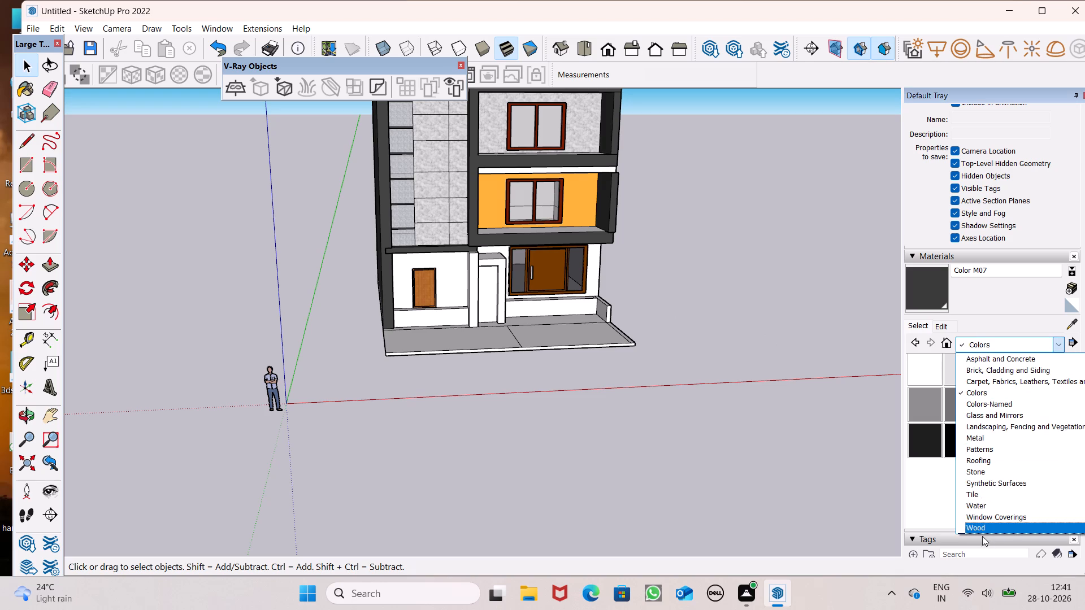
click(980, 531)
click(920, 364)
scroll(466, 153, up, 5)
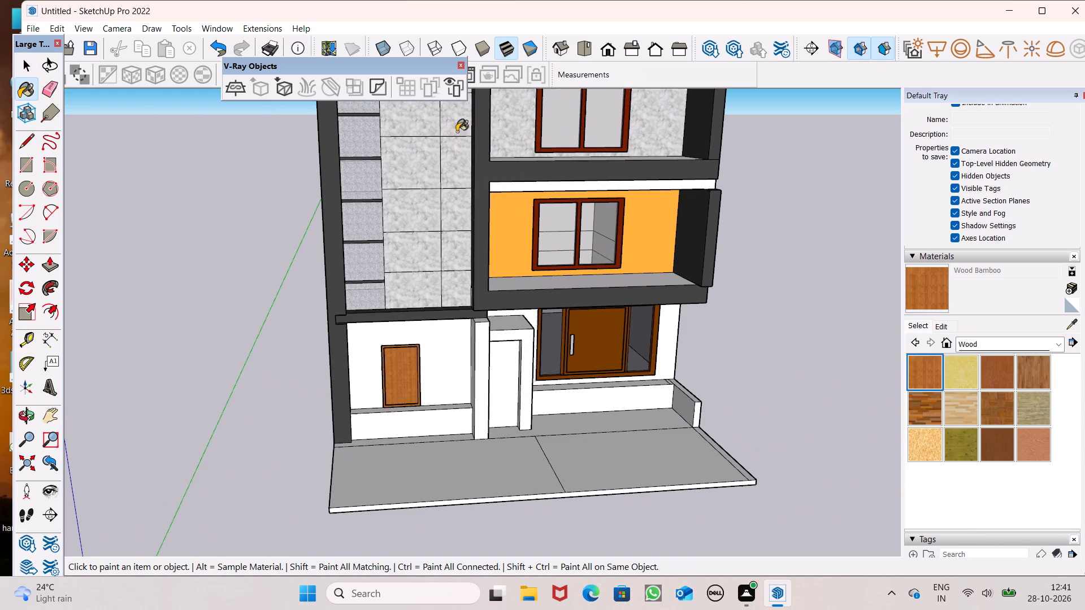
click(628, 243)
Paint the white door panel inside the narrow ground-floor entrance frame with Wood Bamboo.
scroll(446, 376, up, 4)
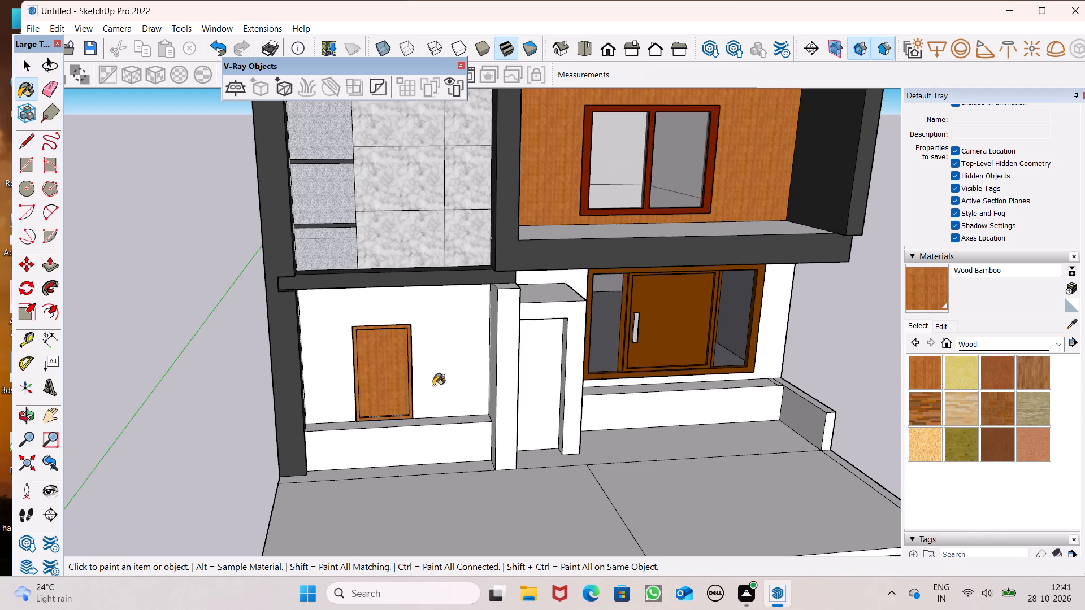
scroll(530, 393, up, 3)
click(528, 382)
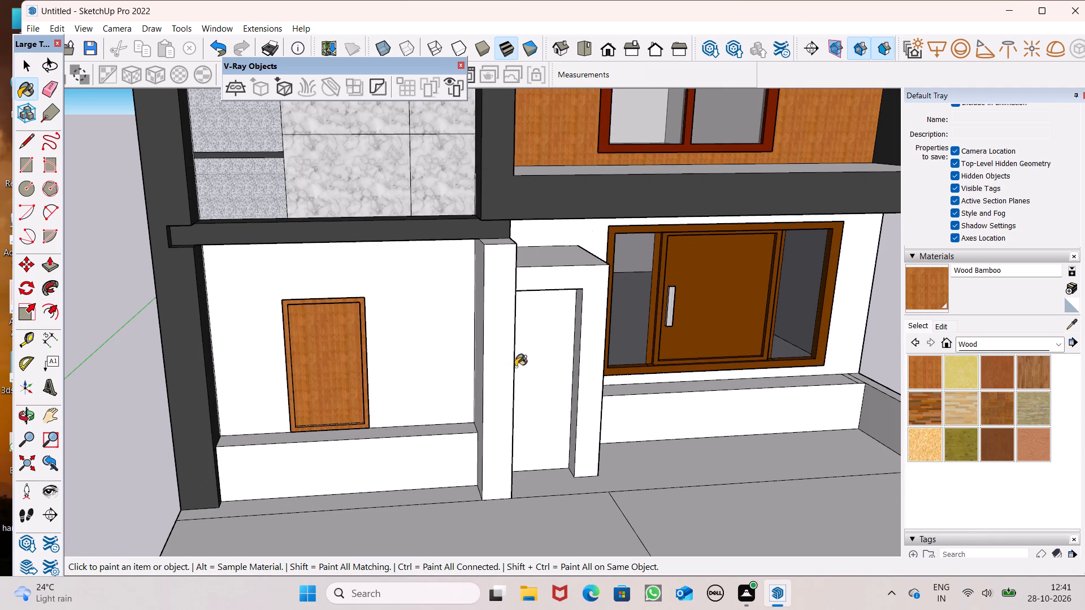
scroll(441, 320, down, 6)
middle_drag(572, 430, 526, 312)
scroll(521, 382, up, 1)
scroll(526, 317, up, 1)
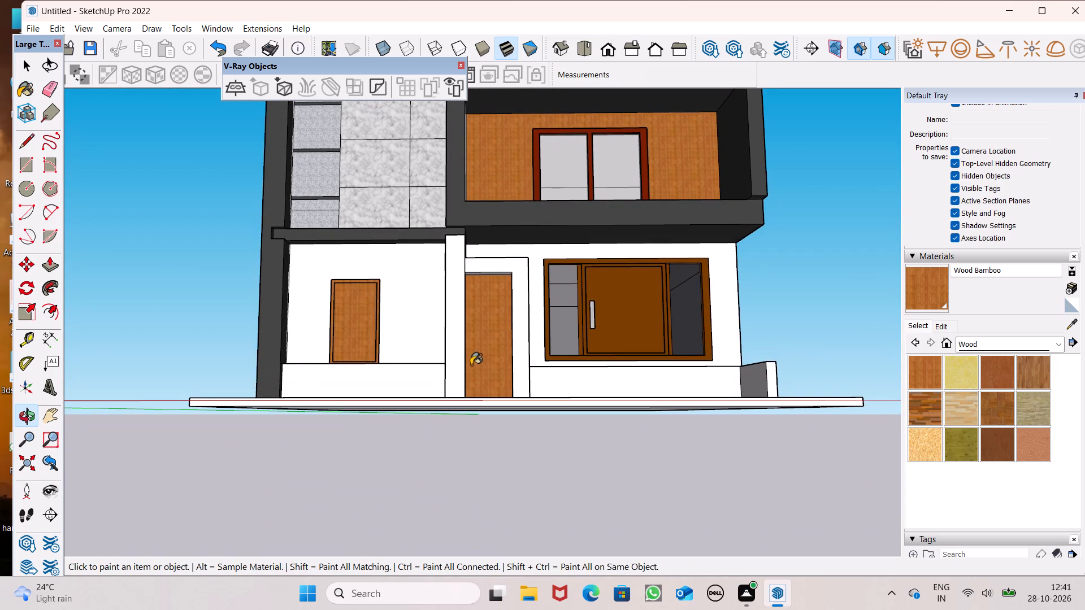
Paint the inner side face of the narrow ground-floor entrance frame, beside the wooden door panel, with Wood Bamboo.
scroll(471, 365, down, 3)
middle_drag(471, 367, 598, 426)
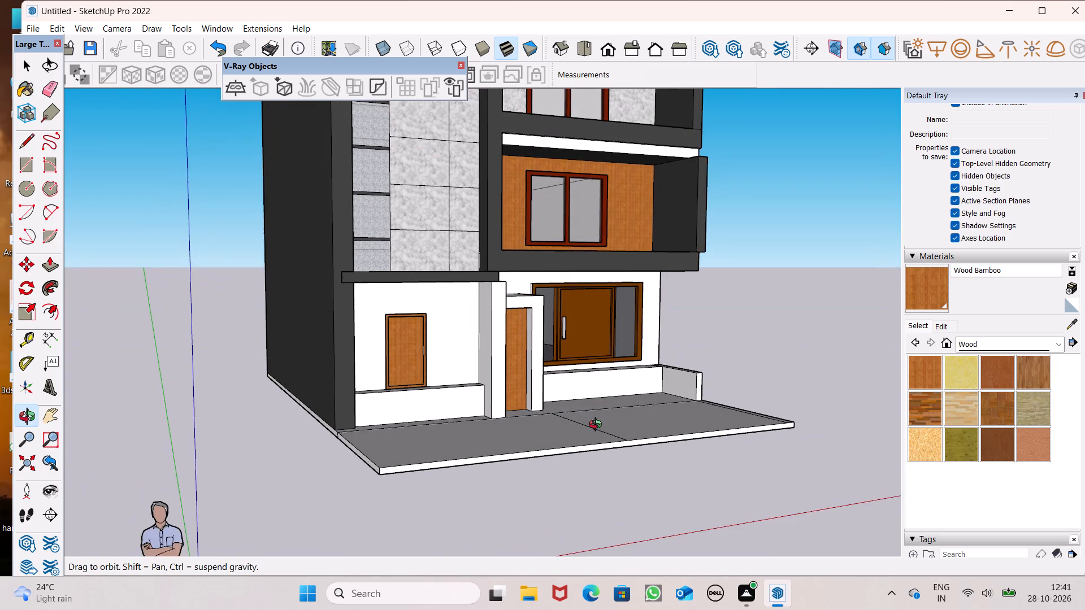
middle_drag(598, 426, 600, 428)
scroll(552, 419, up, 8)
scroll(510, 345, up, 7)
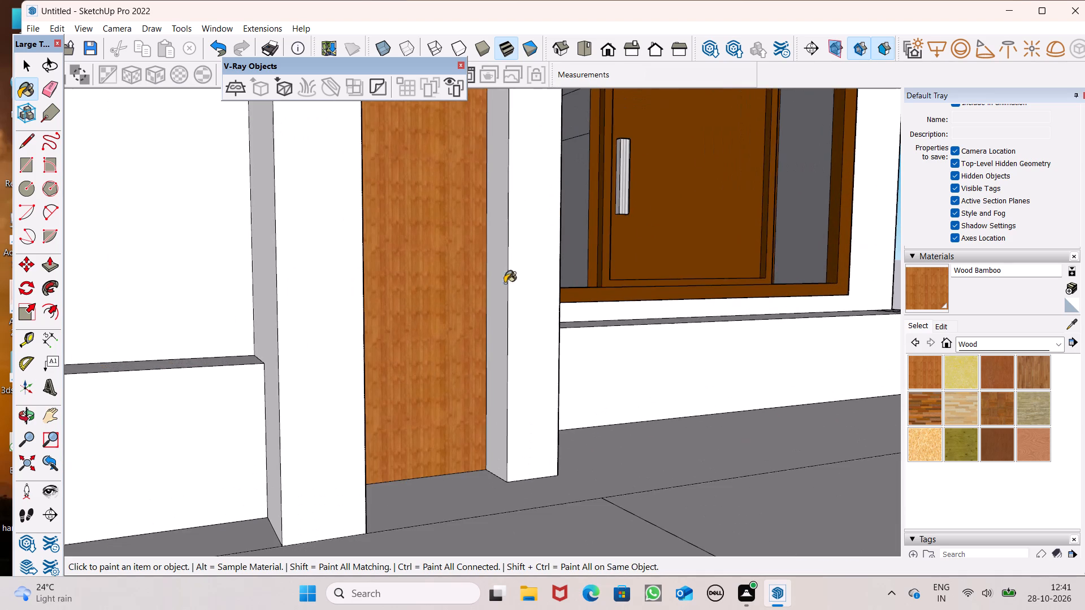
click(487, 243)
scroll(502, 288, down, 4)
scroll(469, 272, up, 5)
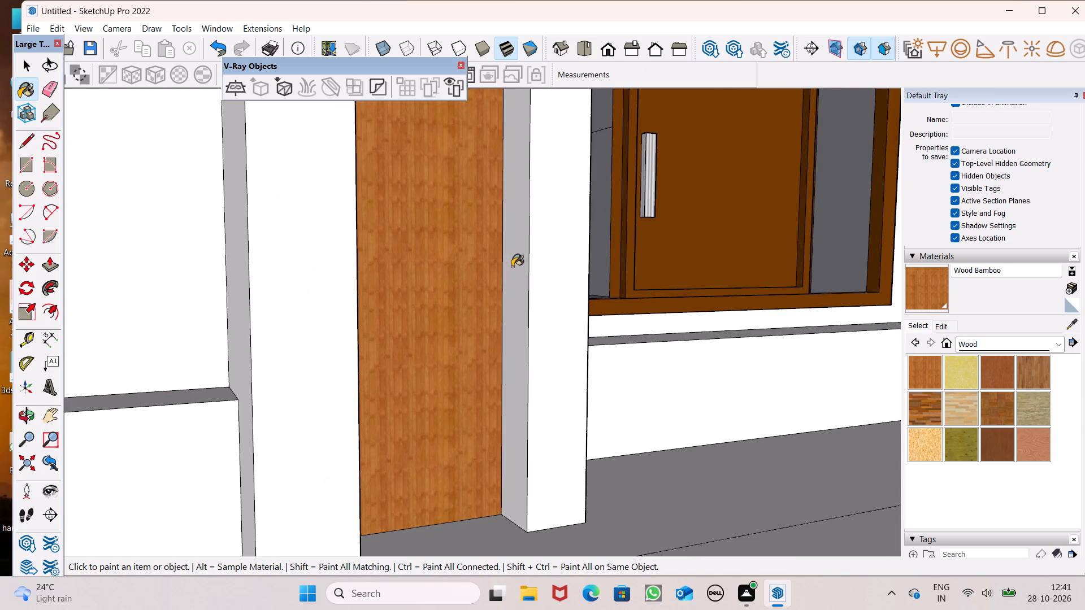
click(512, 267)
scroll(518, 297, down, 6)
middle_drag(520, 307, 530, 36)
scroll(499, 274, down, 4)
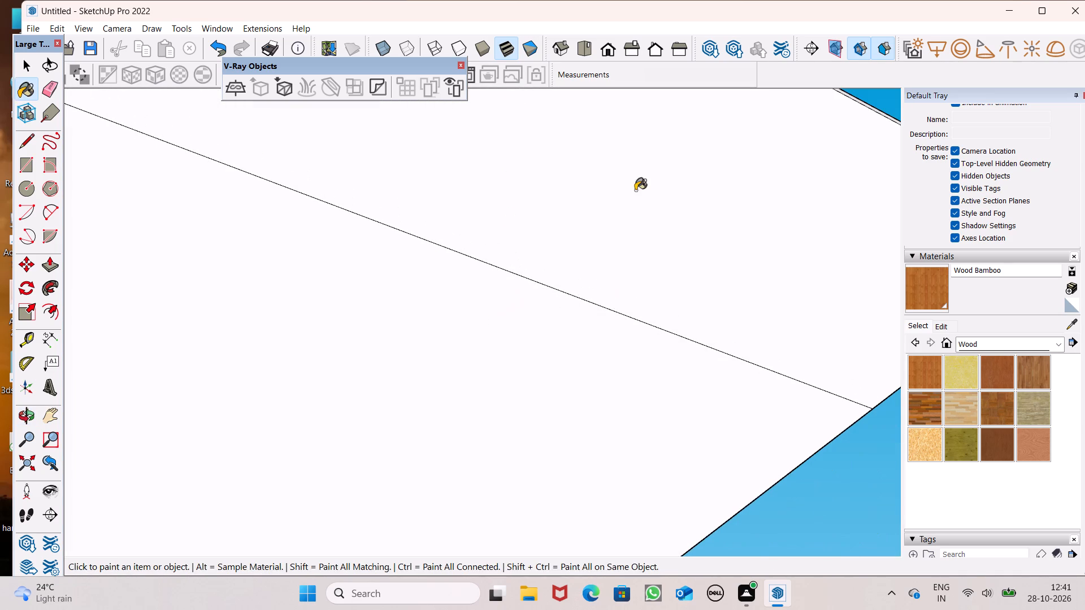
Paint the underside of the entrance frame's lintel above the narrow door panel with Wood Bamboo.
click(602, 62)
click(608, 48)
scroll(607, 177, down, 7)
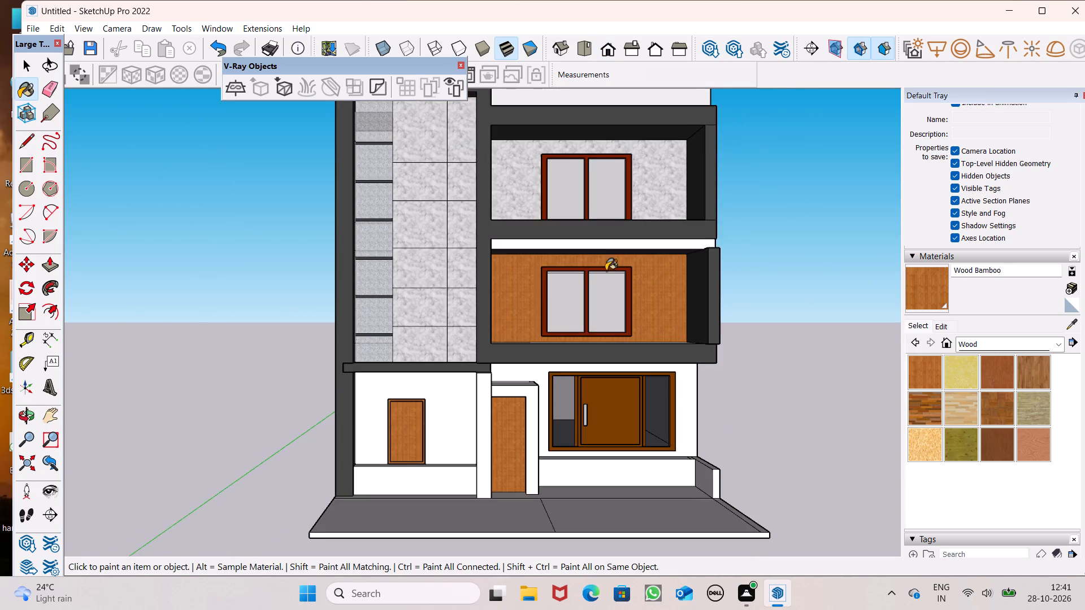
scroll(488, 360, up, 7)
middle_drag(534, 390, 430, 279)
scroll(458, 367, up, 7)
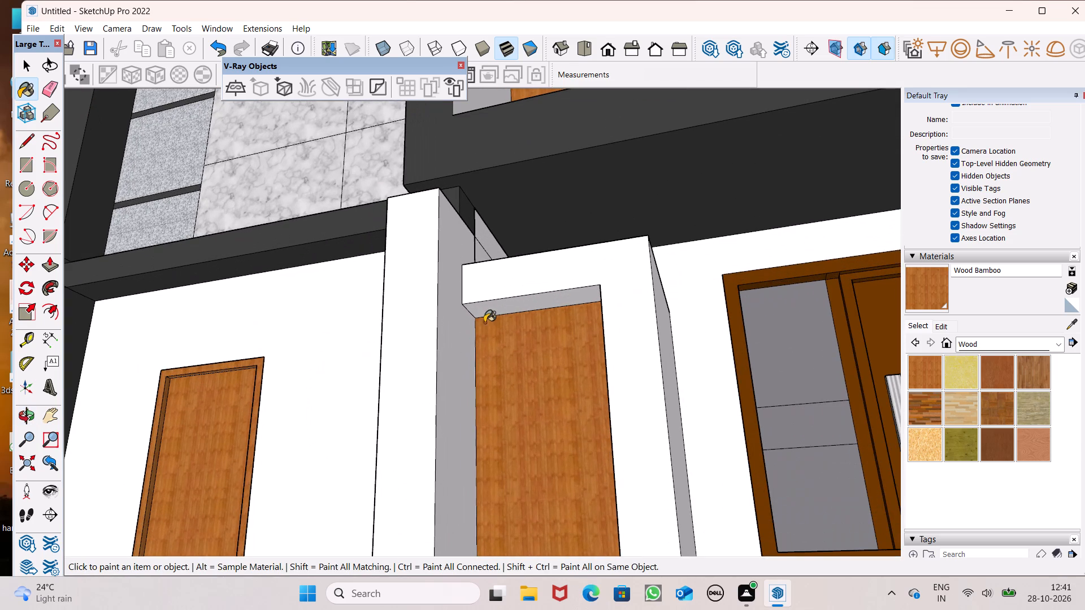
click(487, 319)
click(501, 308)
Examine the painted entrance and the whole front facade from closer, farther and higher viewpoints.
scroll(502, 312, down, 5)
middle_drag(505, 373, 655, 539)
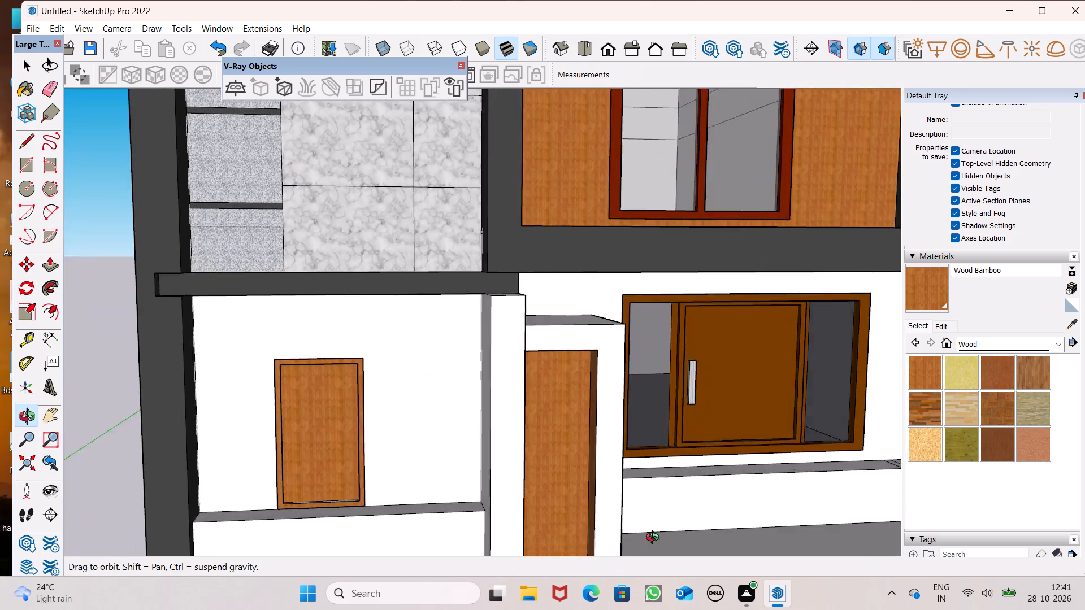
middle_drag(655, 539, 679, 564)
scroll(679, 571, up, 1)
scroll(542, 396, down, 4)
scroll(544, 495, up, 6)
scroll(449, 419, down, 7)
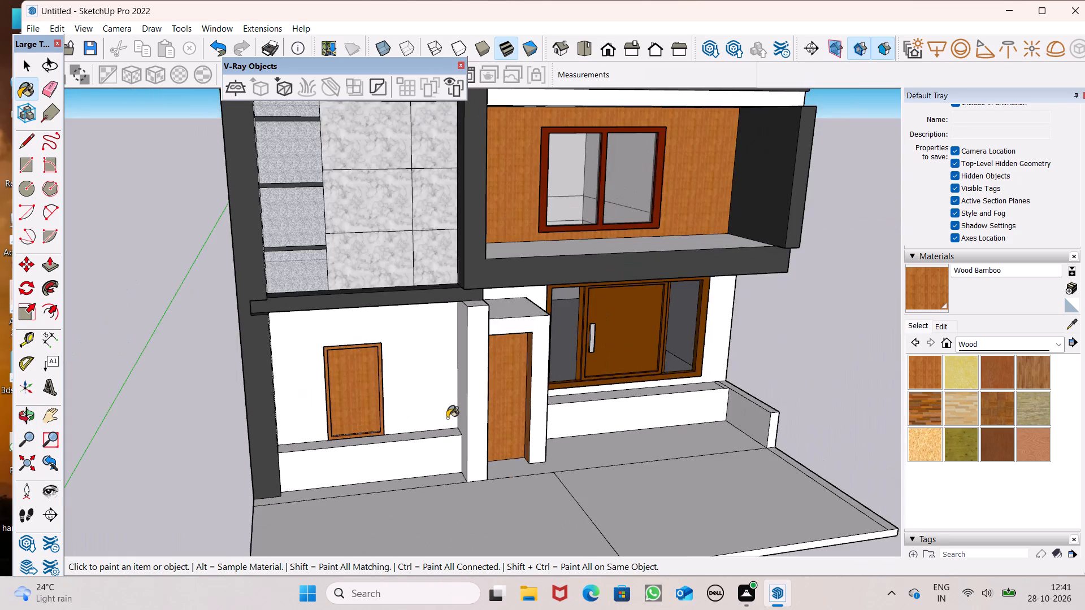
scroll(445, 418, down, 5)
middle_drag(472, 432, 382, 439)
scroll(376, 451, up, 1)
scroll(452, 361, down, 8)
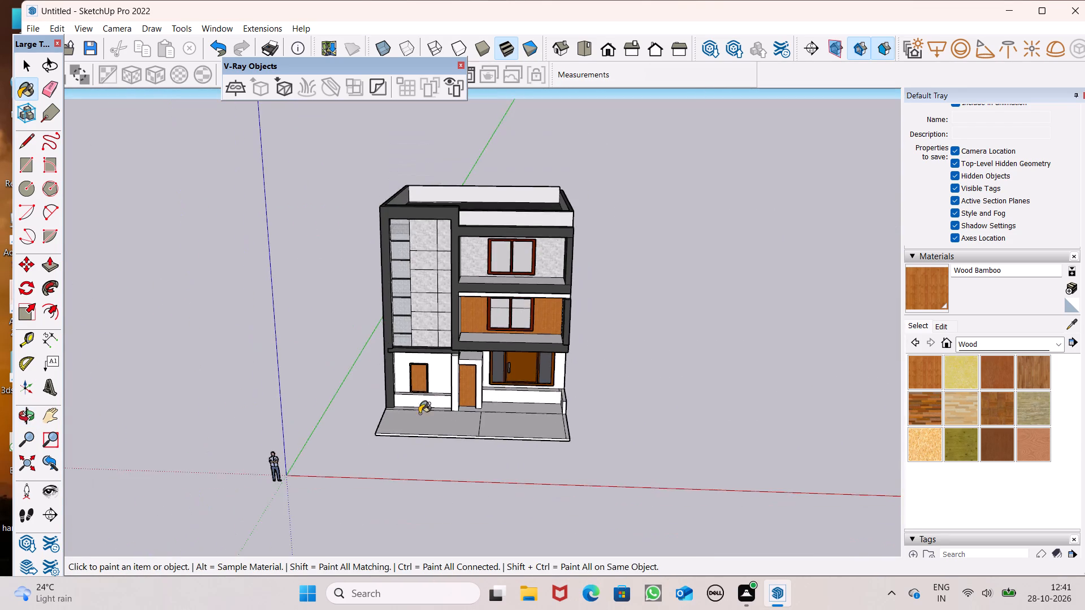
scroll(416, 417, up, 7)
scroll(654, 313, down, 5)
scroll(552, 380, up, 6)
scroll(507, 371, down, 6)
middle_drag(501, 393, 501, 465)
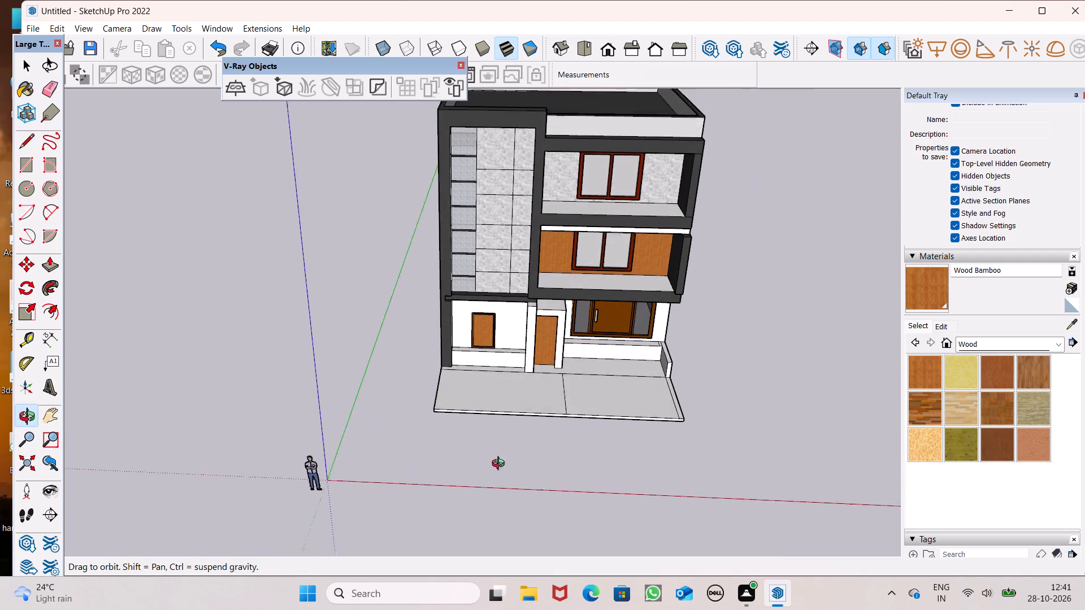
middle_drag(501, 465, 482, 473)
Erase the stray edges crossing the front porch floor, including the line dividing the slab.
click(53, 82)
scroll(418, 294, up, 6)
drag(478, 408, 487, 417)
drag(645, 424, 679, 433)
drag(684, 431, 720, 429)
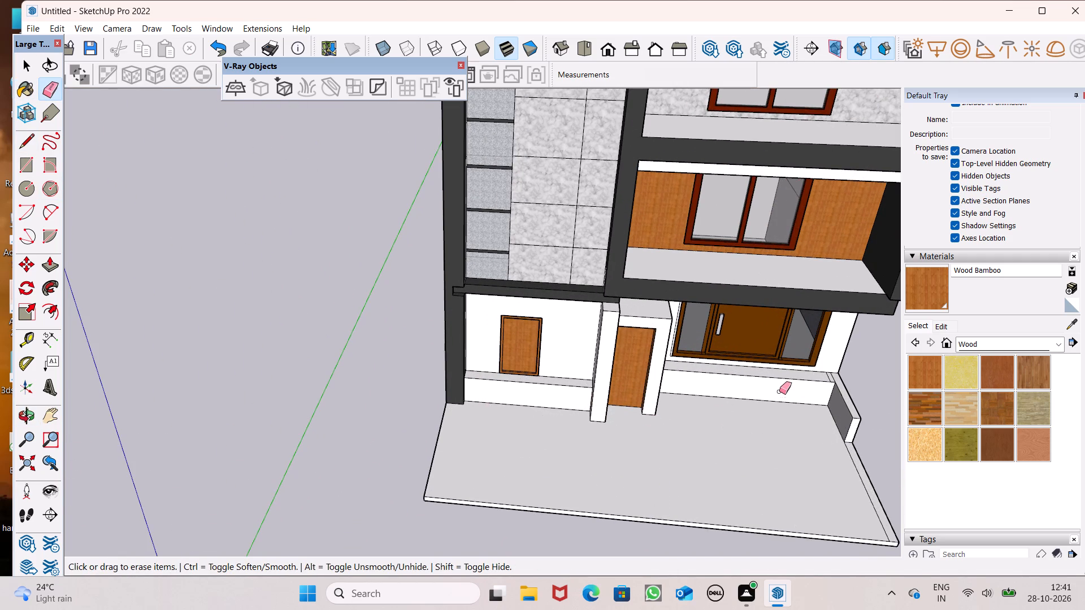
Erase the two short stray edges on top of the low wall under the large window, near its corner.
scroll(840, 348, up, 12)
drag(798, 410, 821, 409)
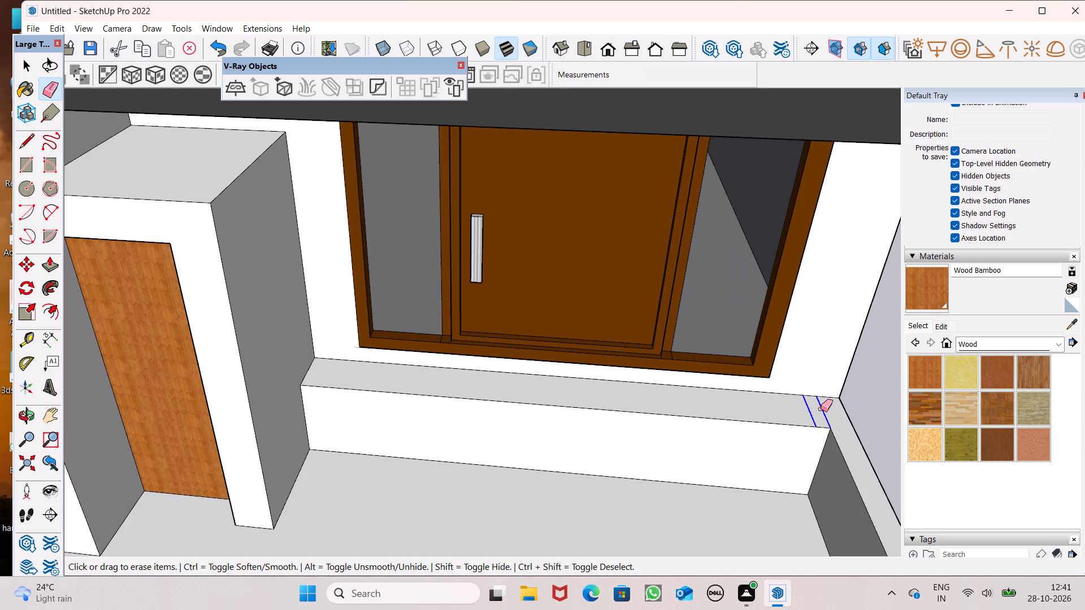
drag(821, 409, 822, 409)
scroll(751, 312, down, 13)
Examine the cleaned porch floor, low walls and entrance from the side, front and above.
middle_drag(745, 336, 494, 346)
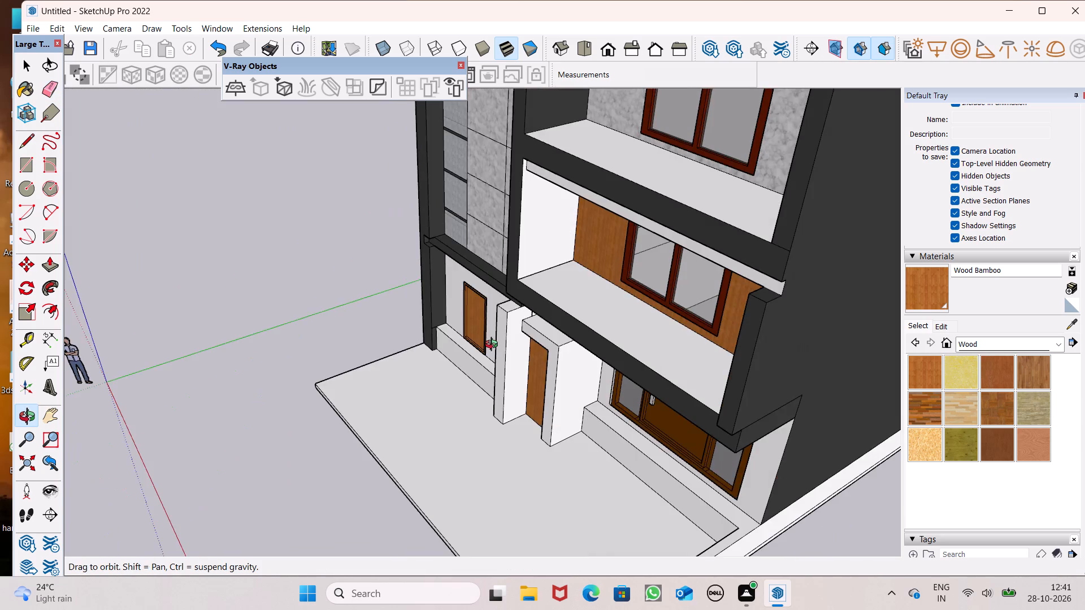
middle_drag(494, 346, 605, 365)
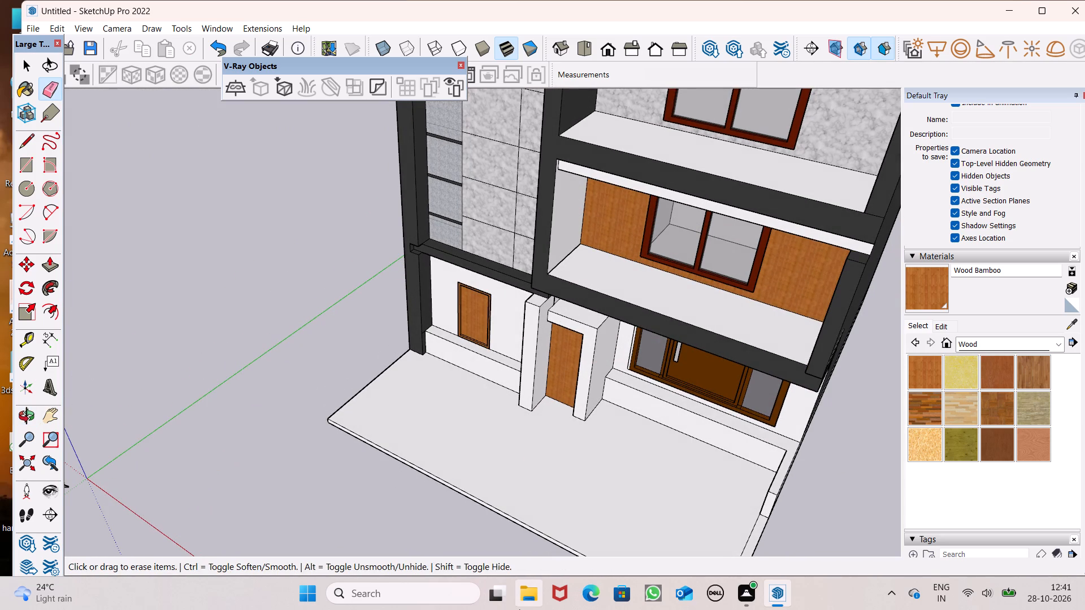
key(space)
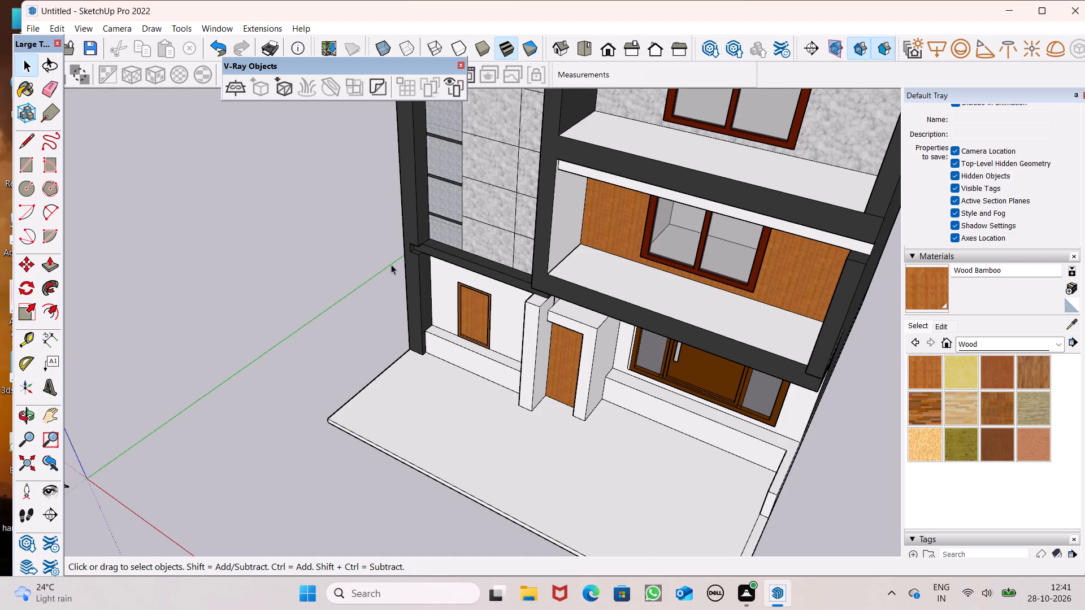
scroll(391, 264, down, 1)
middle_drag(476, 290, 669, 158)
scroll(667, 158, up, 1)
scroll(631, 210, down, 5)
scroll(570, 309, up, 1)
middle_drag(569, 310, 530, 343)
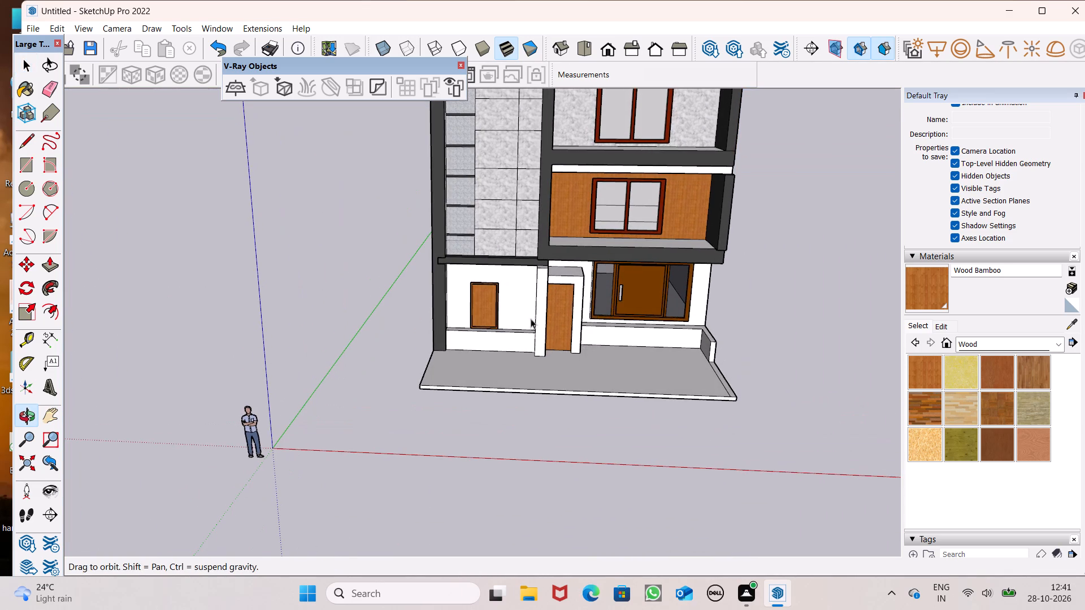
scroll(511, 297, down, 1)
middle_drag(531, 323, 501, 419)
scroll(598, 378, up, 7)
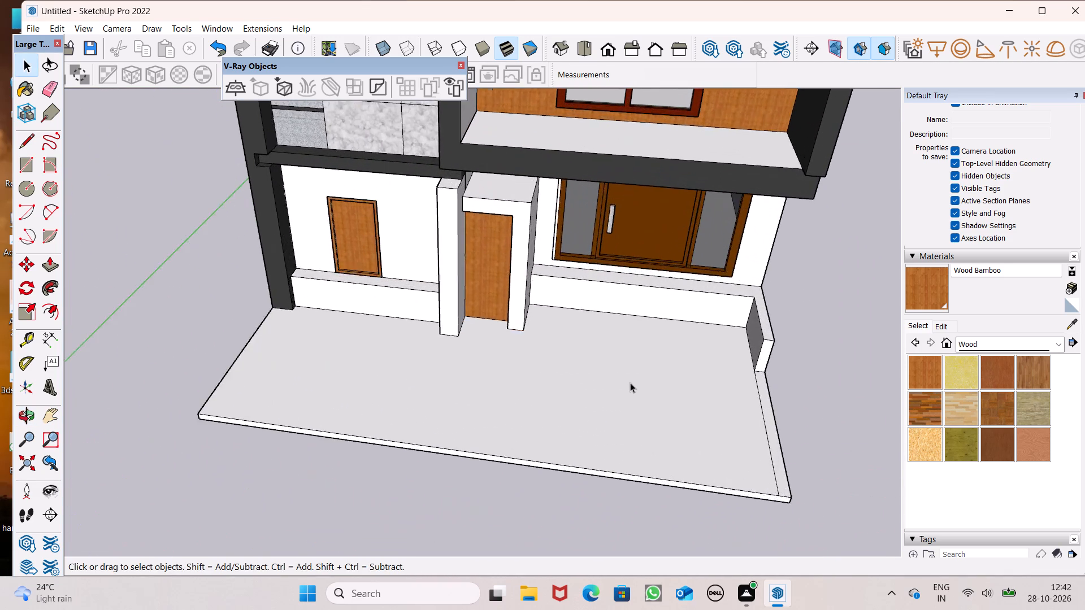
scroll(632, 383, down, 3)
middle_drag(643, 398, 667, 447)
scroll(667, 448, up, 1)
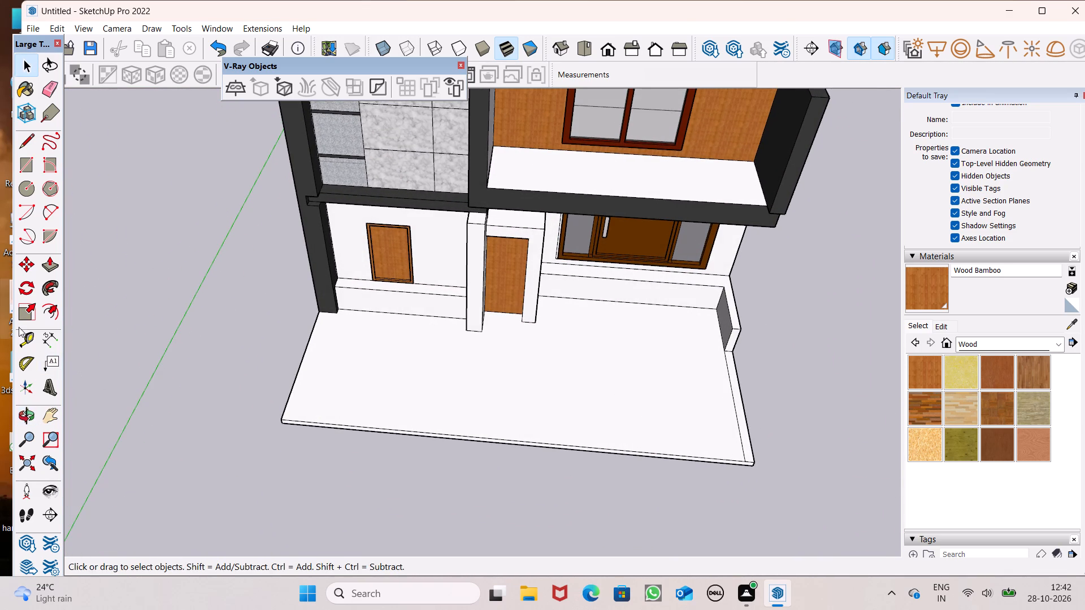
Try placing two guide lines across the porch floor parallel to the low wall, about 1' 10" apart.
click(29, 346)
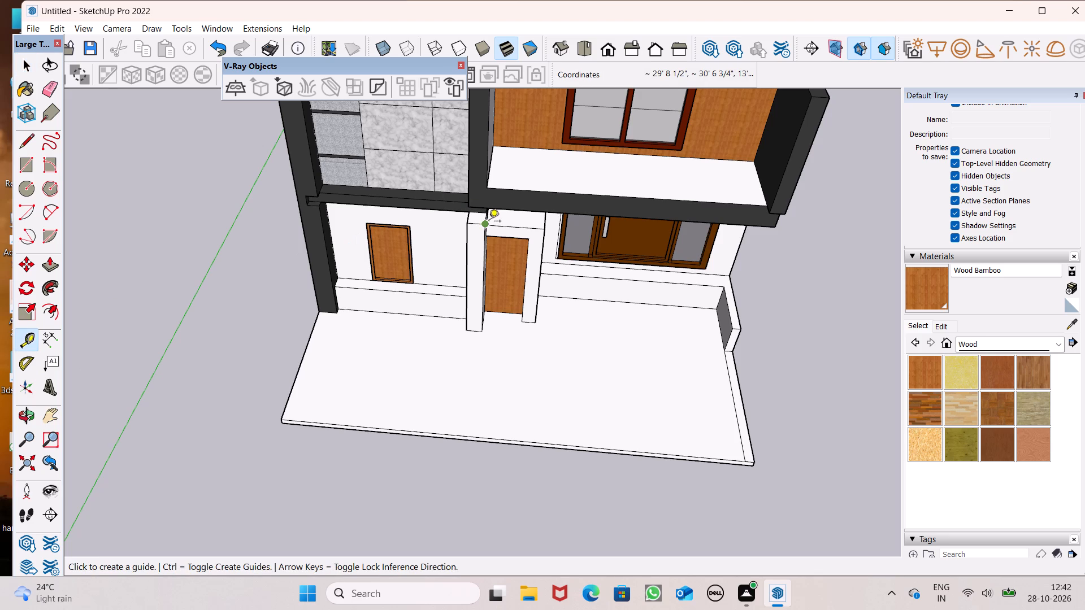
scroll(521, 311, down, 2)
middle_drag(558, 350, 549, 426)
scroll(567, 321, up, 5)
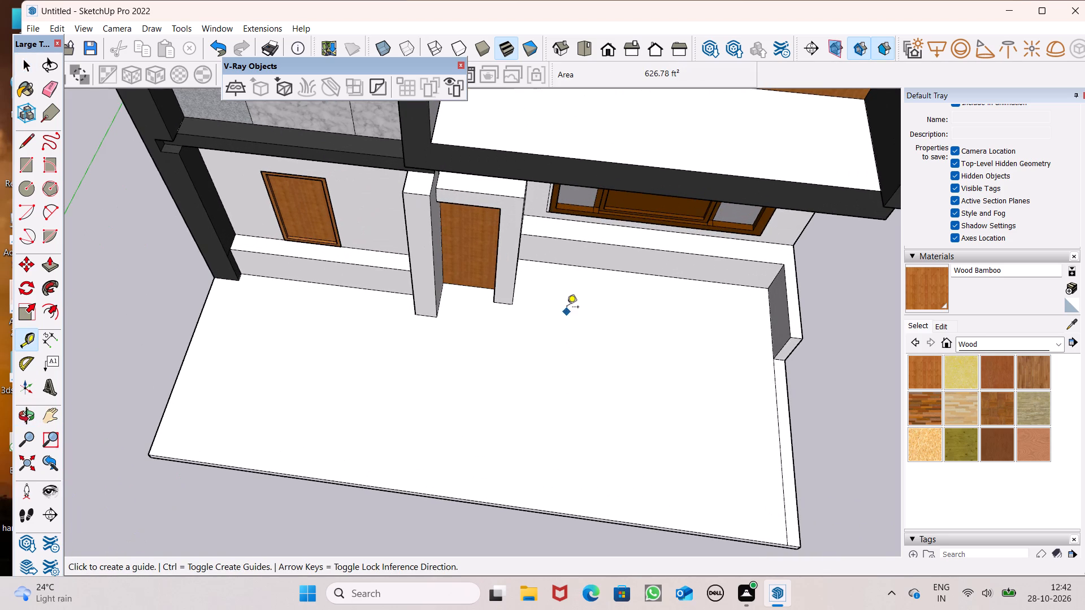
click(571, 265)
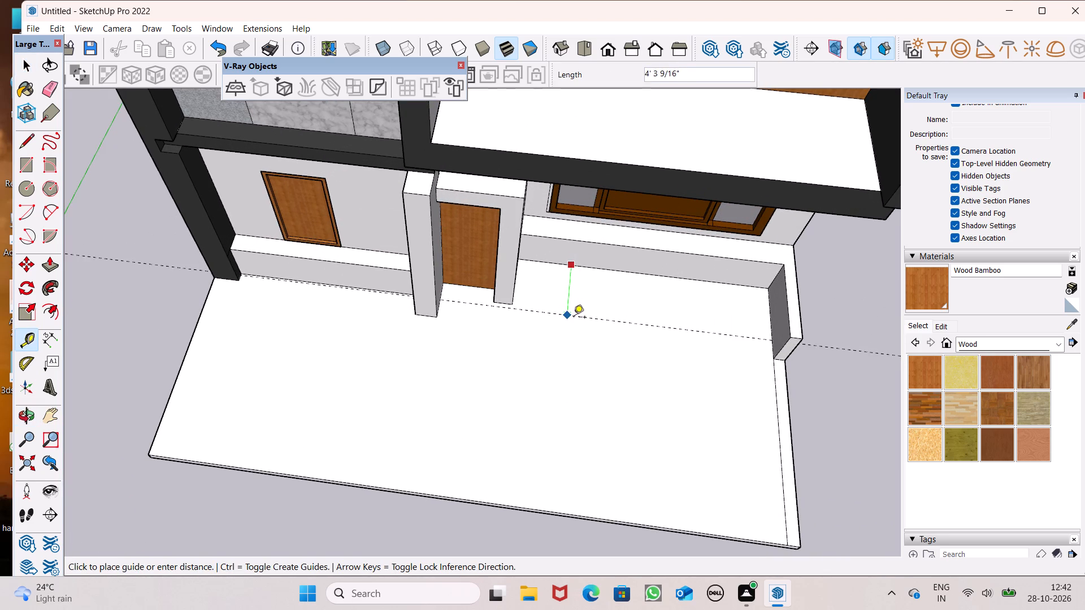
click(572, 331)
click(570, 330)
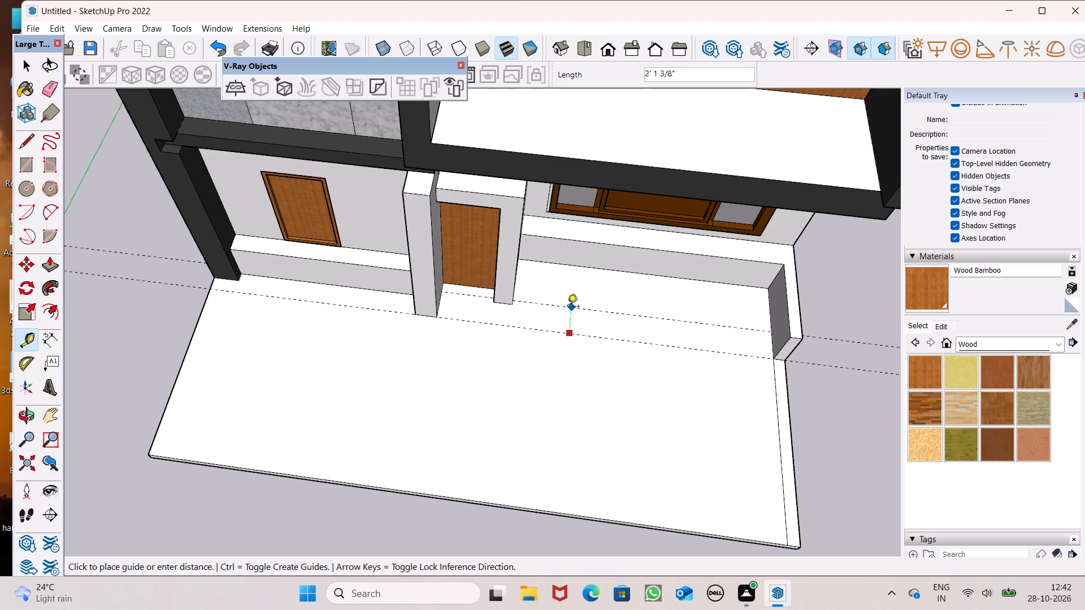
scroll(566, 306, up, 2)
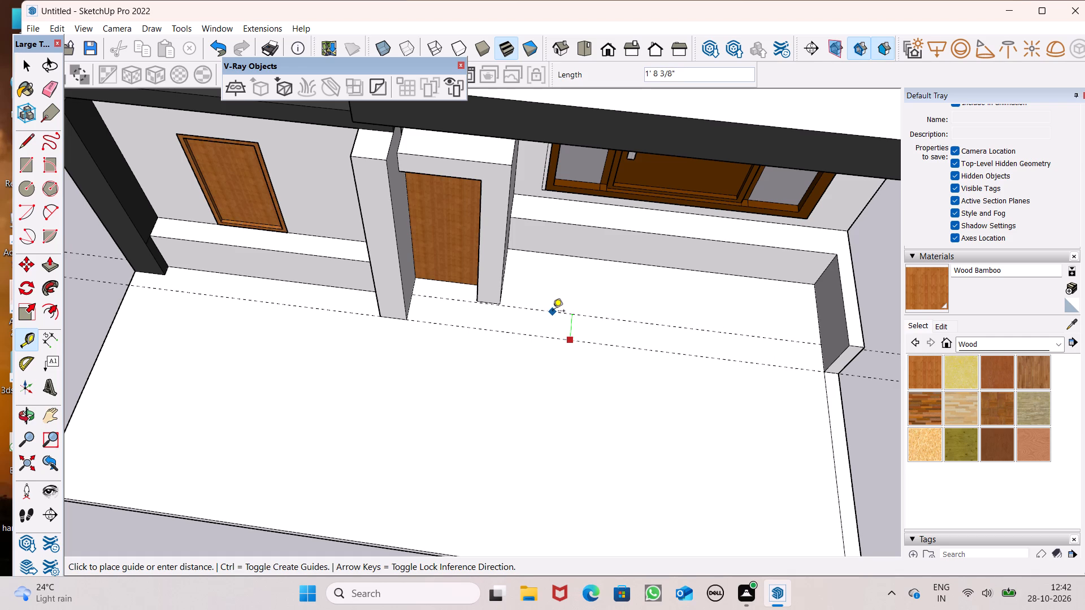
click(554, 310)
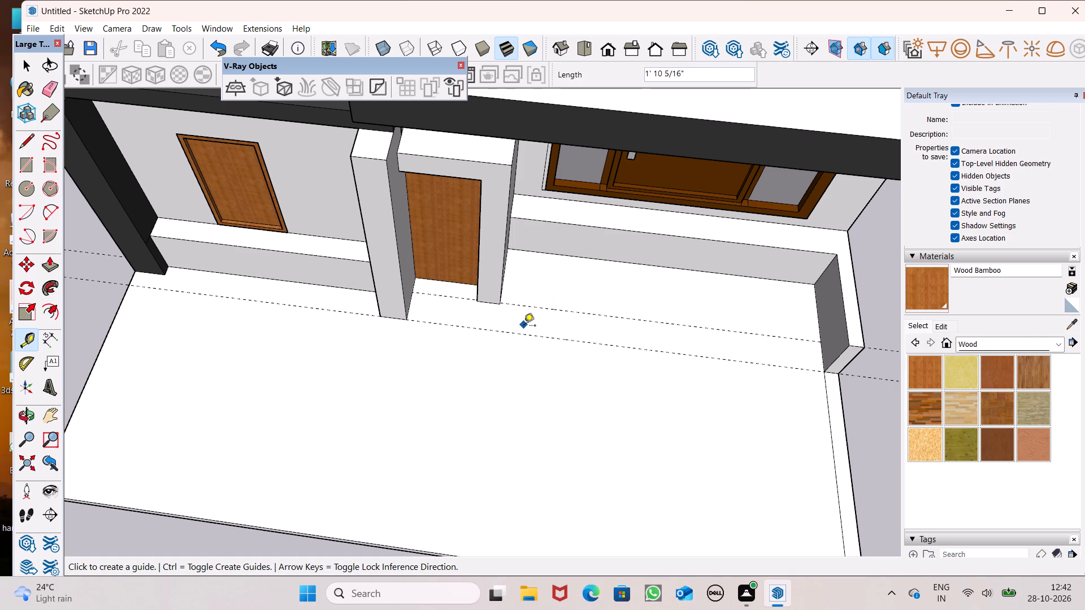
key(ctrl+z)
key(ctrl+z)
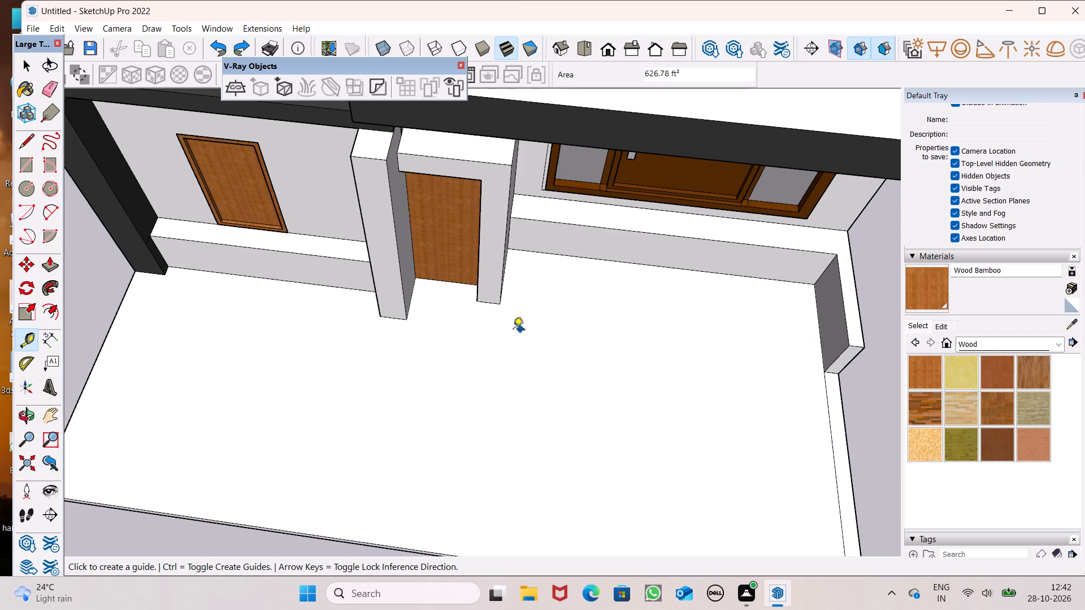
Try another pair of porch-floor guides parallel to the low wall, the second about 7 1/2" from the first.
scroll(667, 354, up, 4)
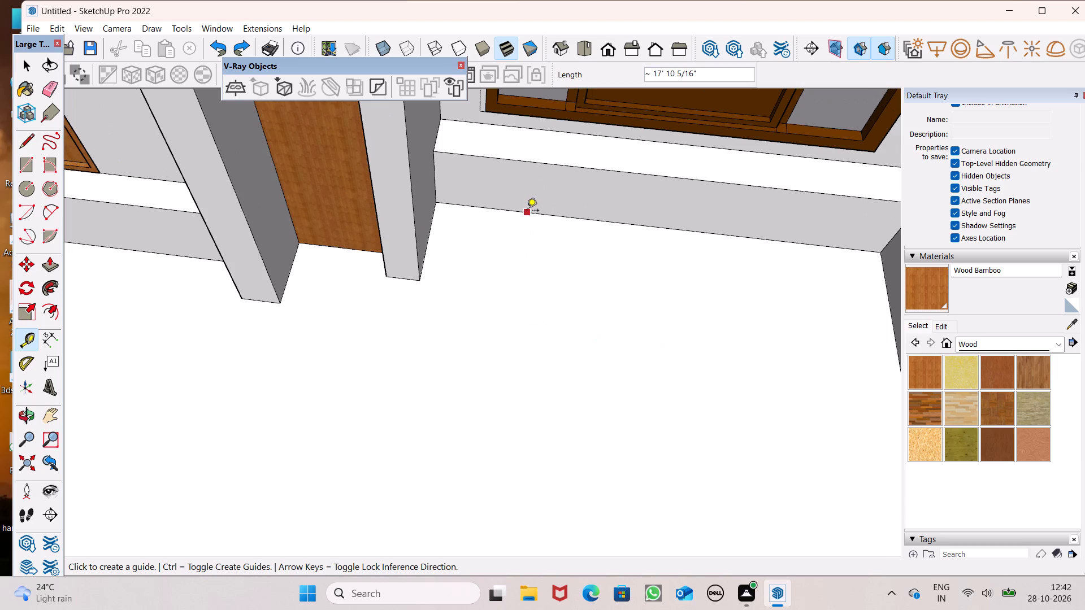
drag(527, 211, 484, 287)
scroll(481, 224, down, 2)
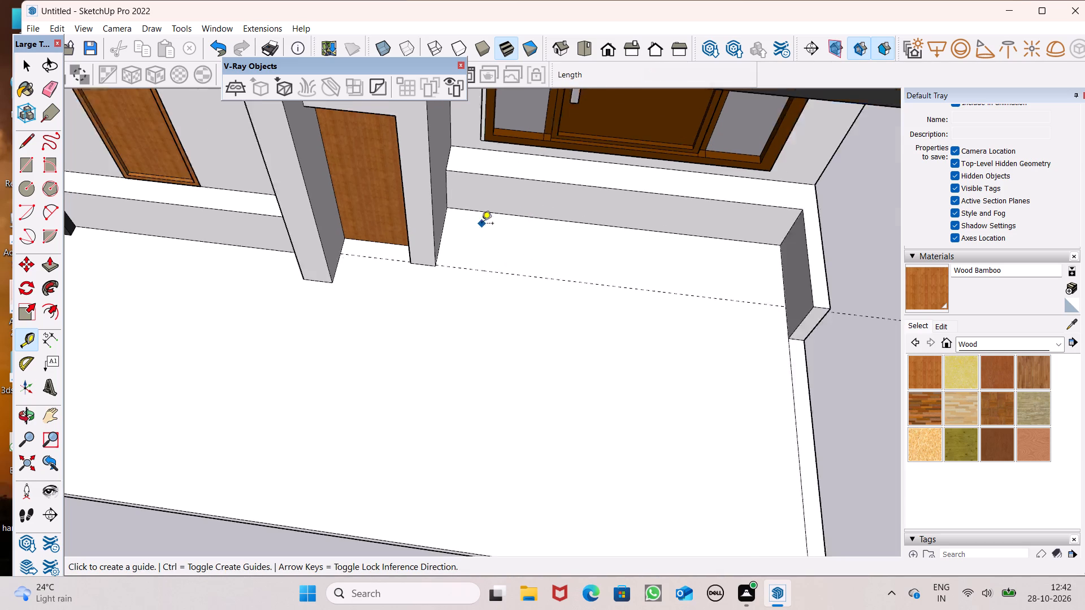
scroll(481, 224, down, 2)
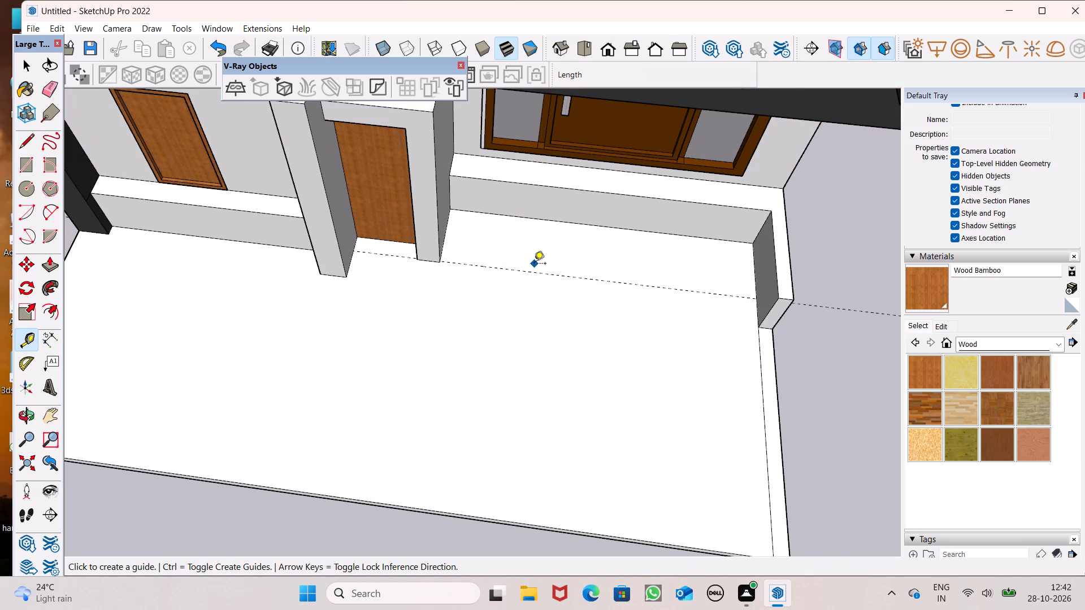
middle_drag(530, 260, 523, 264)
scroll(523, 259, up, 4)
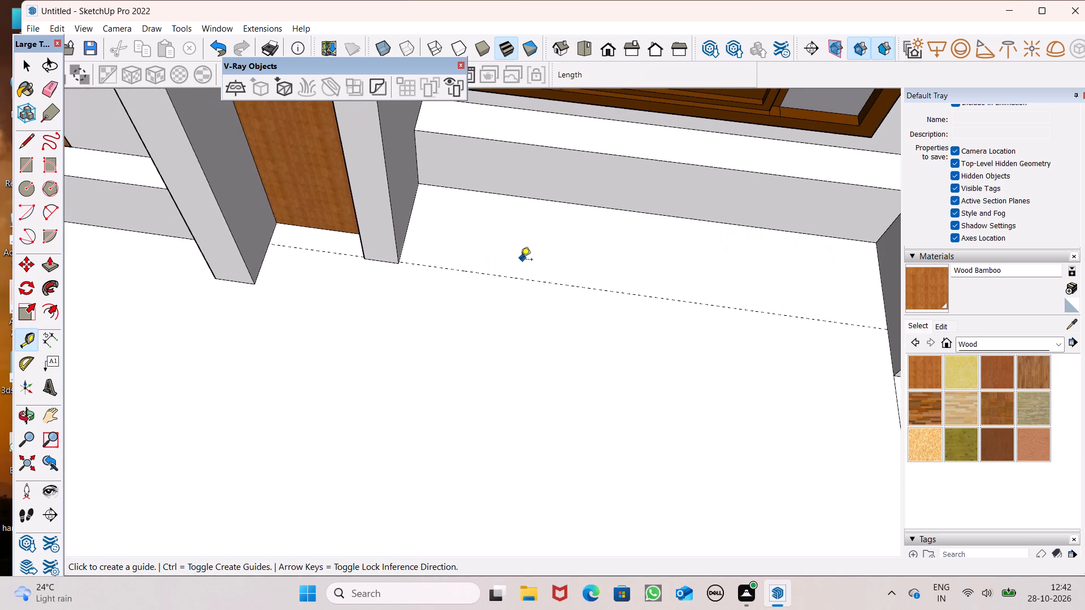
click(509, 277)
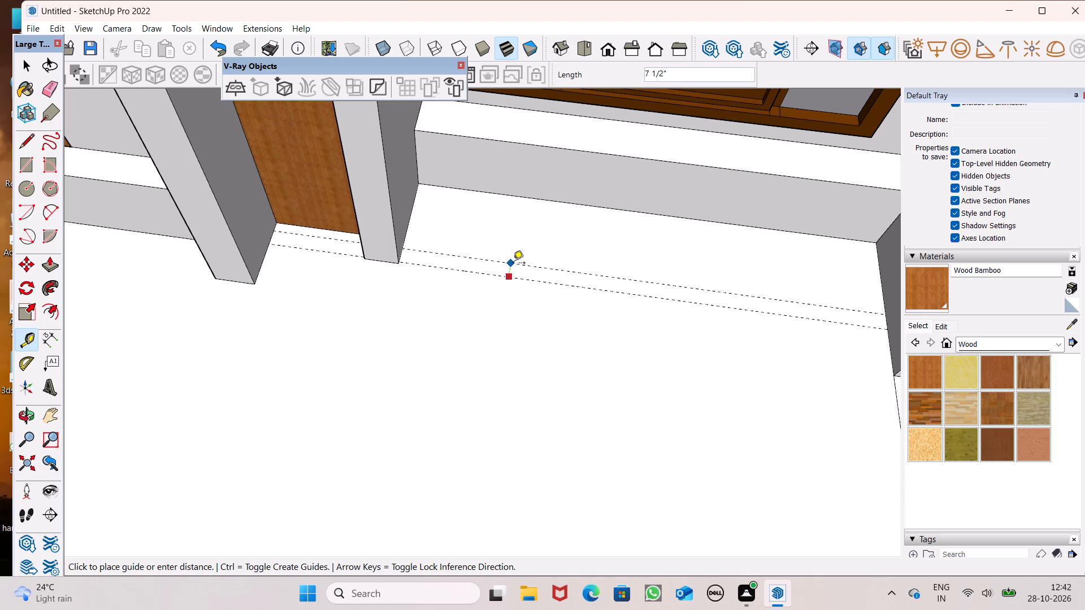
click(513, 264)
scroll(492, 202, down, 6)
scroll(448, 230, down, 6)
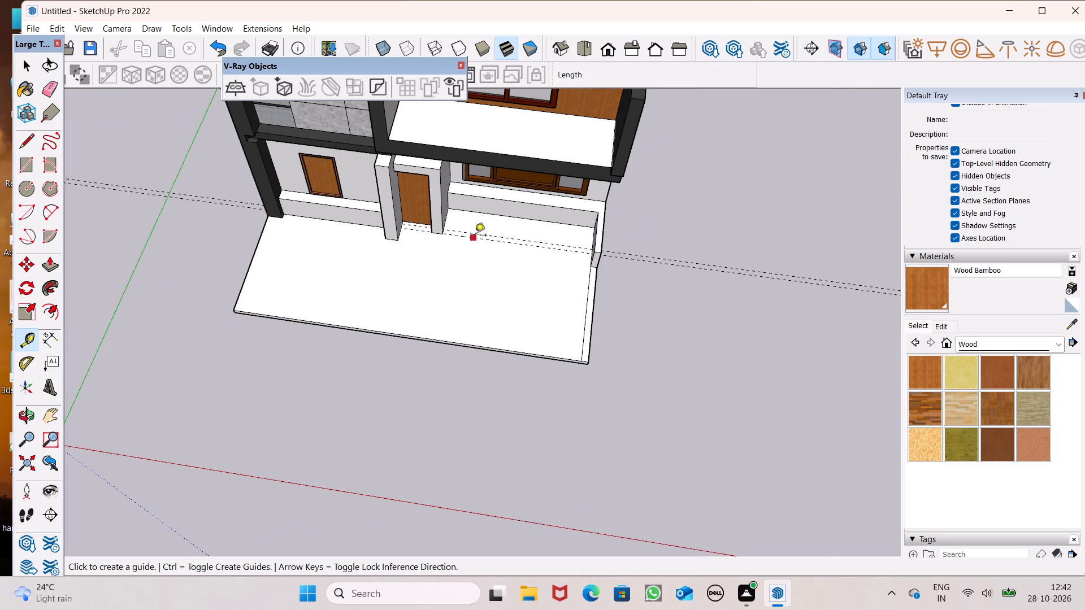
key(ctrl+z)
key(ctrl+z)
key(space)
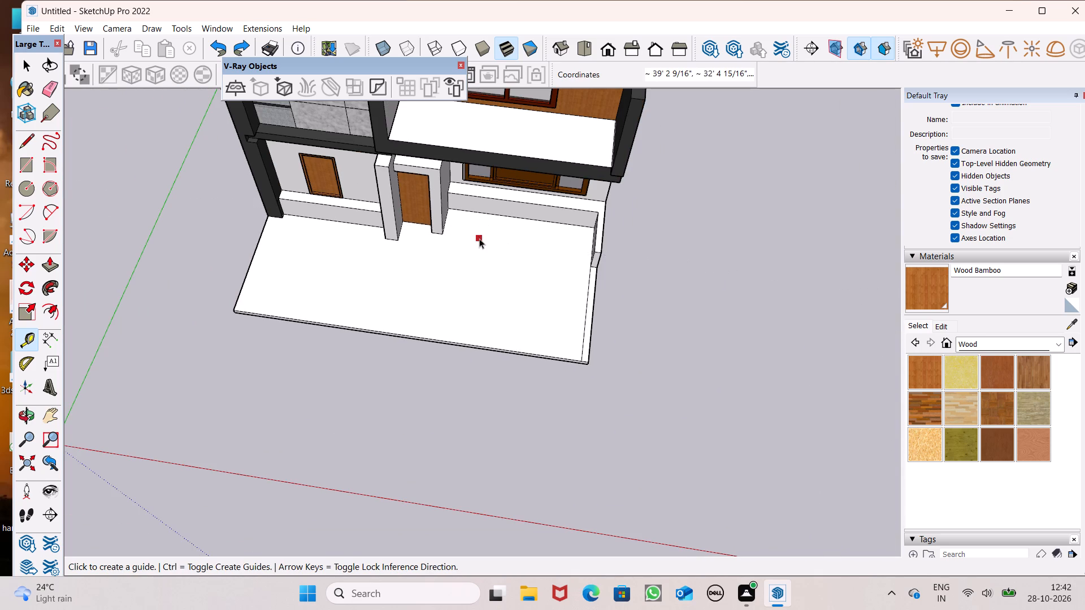
Examine the house and its porch from the front, the side and above.
scroll(499, 242, down, 4)
middle_drag(542, 265, 661, 164)
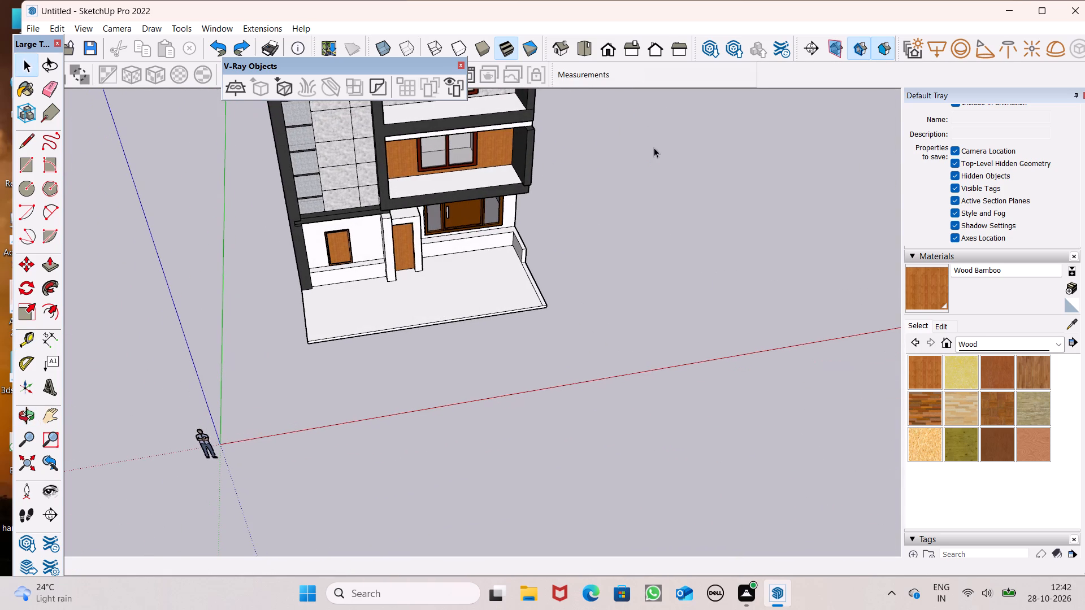
scroll(650, 184, down, 4)
middle_drag(662, 185, 379, 125)
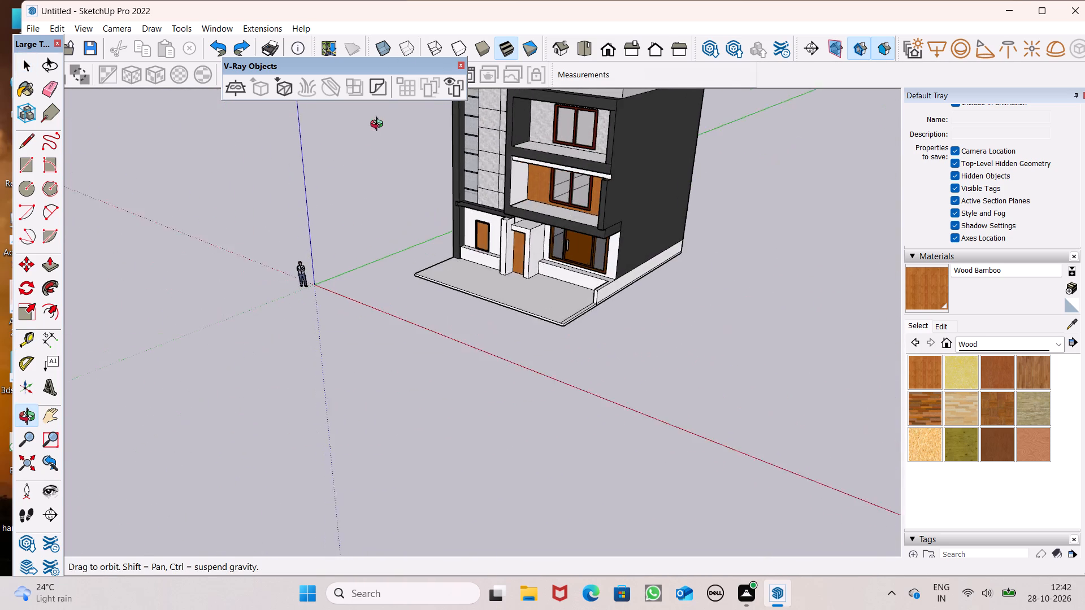
middle_drag(379, 125, 377, 140)
scroll(429, 239, down, 1)
middle_drag(460, 285, 371, 447)
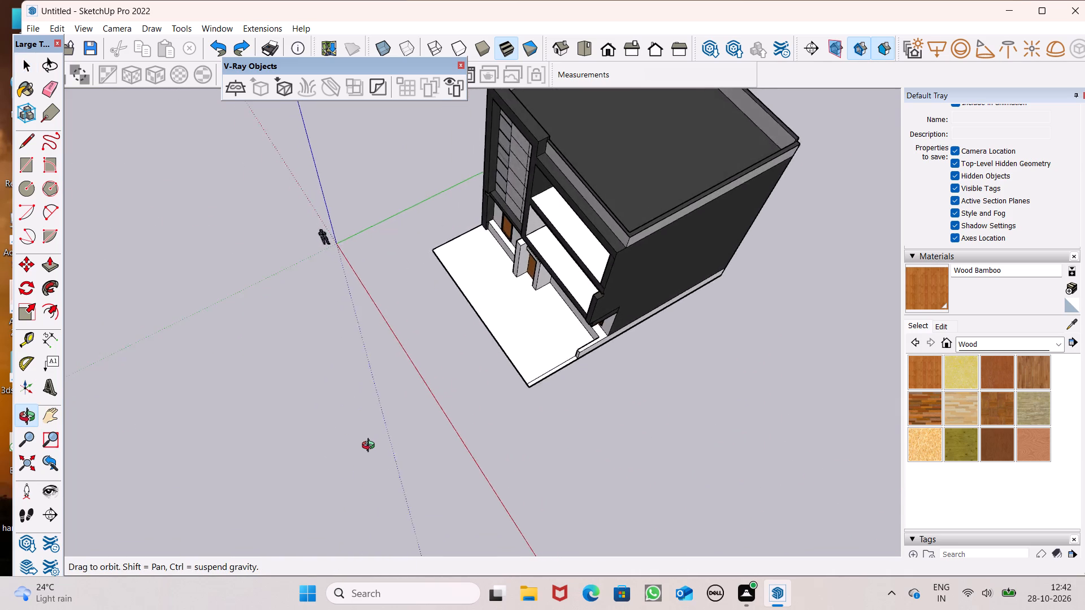
Mark off the front end of the porch's low side wall with a 9" line across its top and another down its inner face.
middle_drag(371, 447, 603, 337)
scroll(538, 258, up, 6)
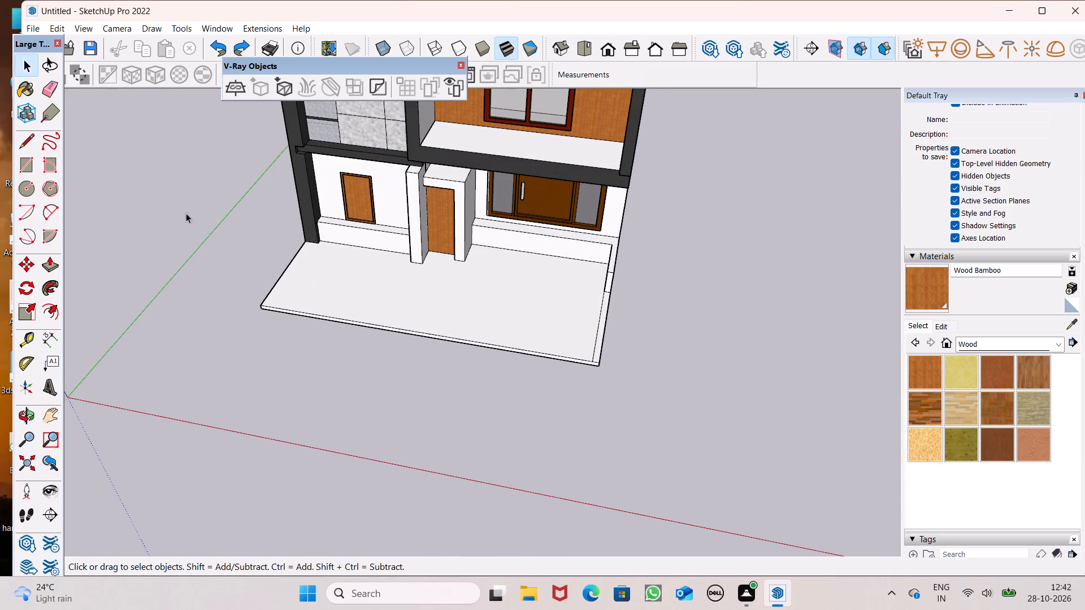
click(17, 142)
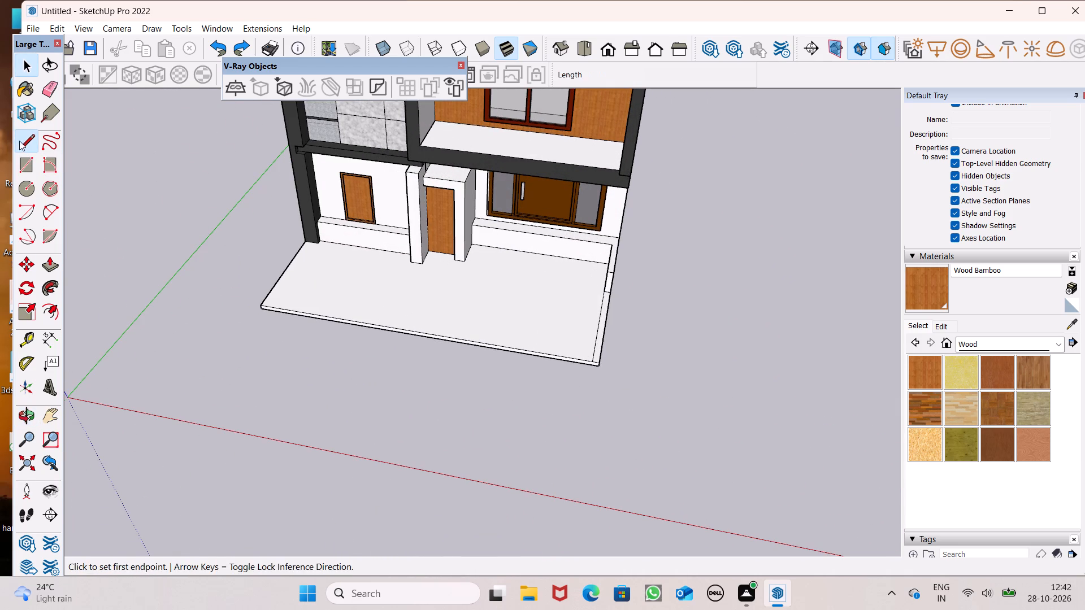
middle_drag(129, 258, 328, 430)
middle_drag(336, 421, 341, 412)
scroll(409, 303, up, 7)
scroll(480, 401, down, 4)
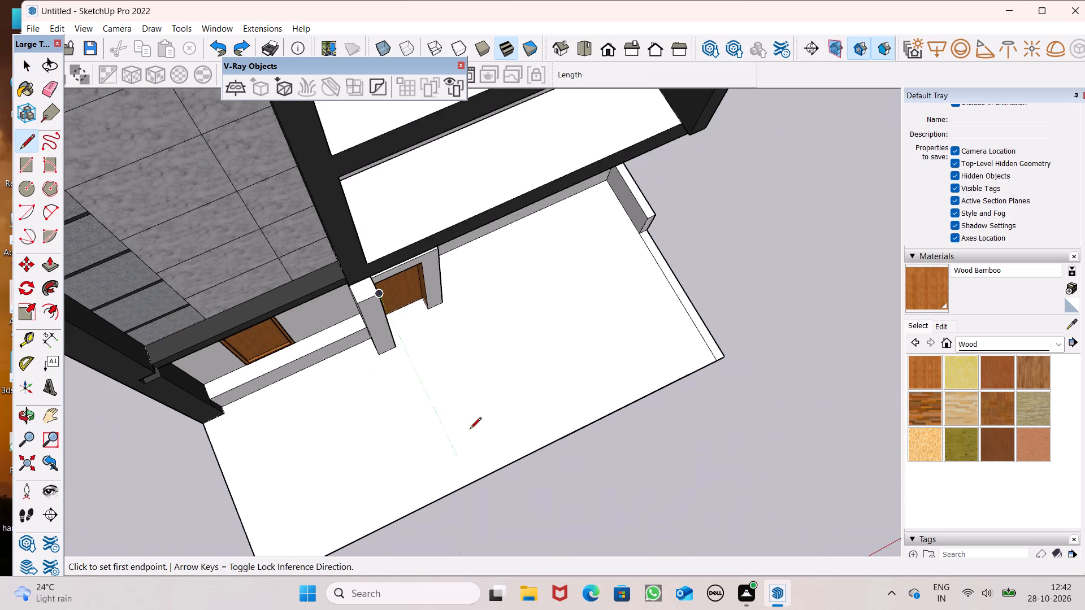
scroll(573, 278, up, 7)
scroll(572, 287, down, 6)
middle_drag(563, 323, 530, 343)
scroll(578, 280, up, 5)
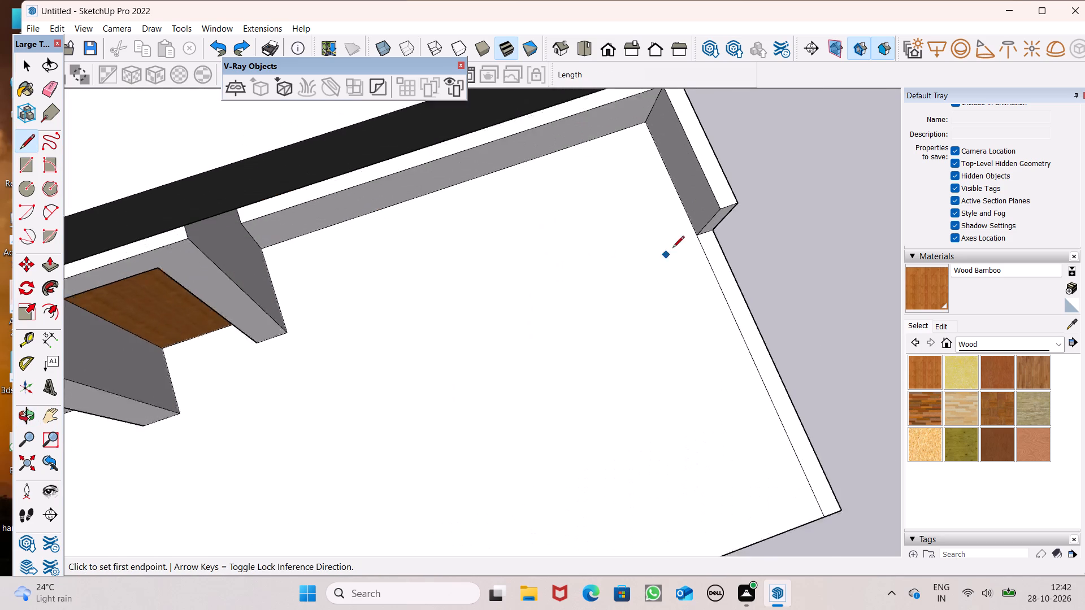
scroll(672, 249, up, 1)
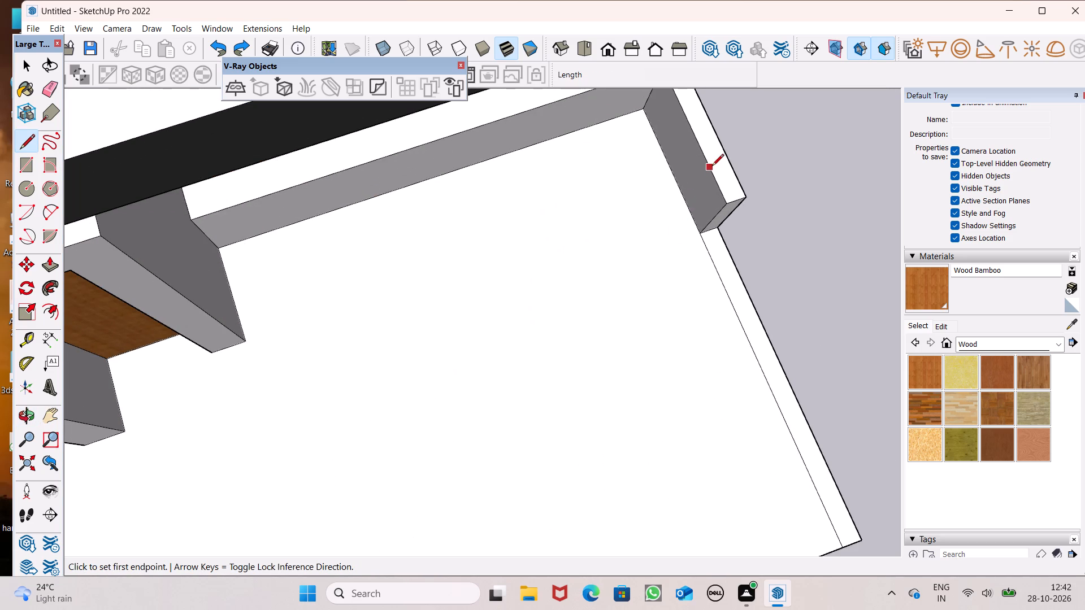
click(713, 167)
click(724, 160)
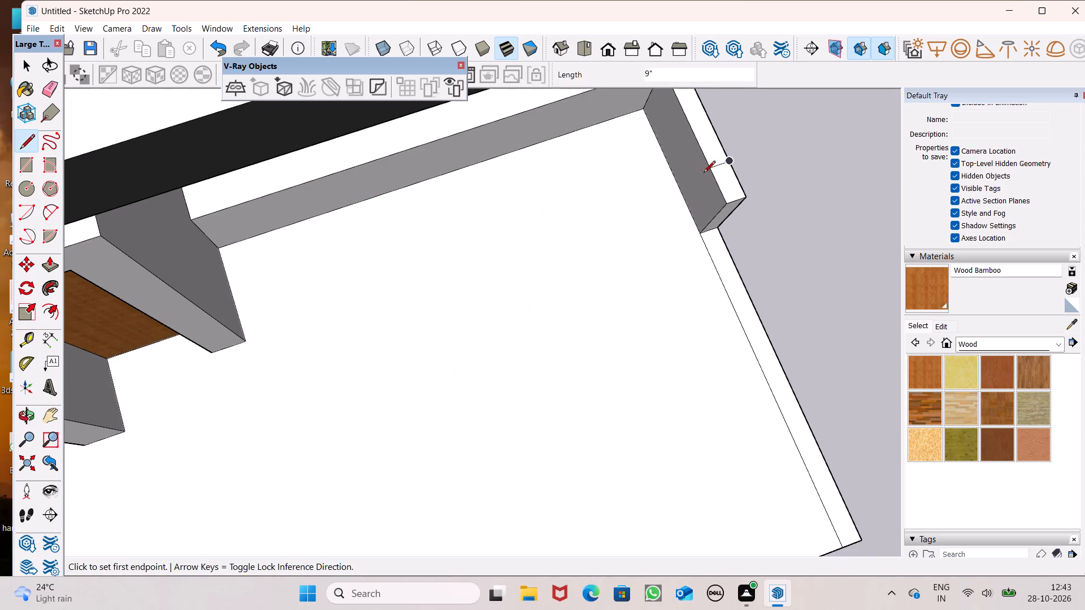
click(705, 172)
click(684, 202)
Thicken the marked wall end into a pillar base, pulling its inner face about 11" and its front face about 8".
scroll(633, 188, down, 4)
click(46, 263)
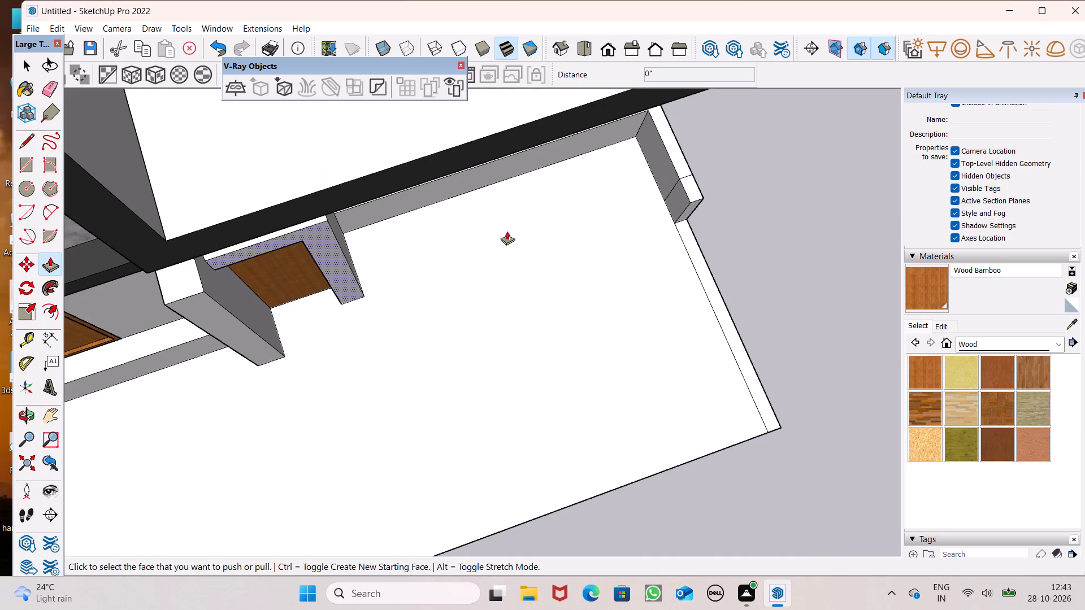
drag(683, 200, 669, 211)
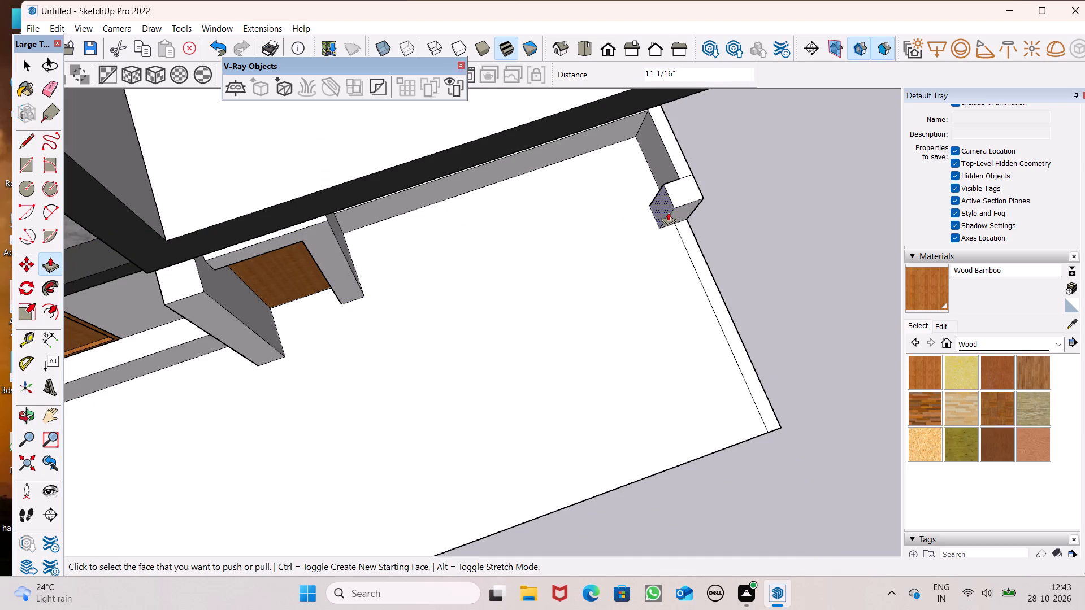
scroll(615, 224, down, 4)
middle_drag(594, 269, 445, 0)
scroll(448, 0, up, 3)
scroll(529, 191, down, 3)
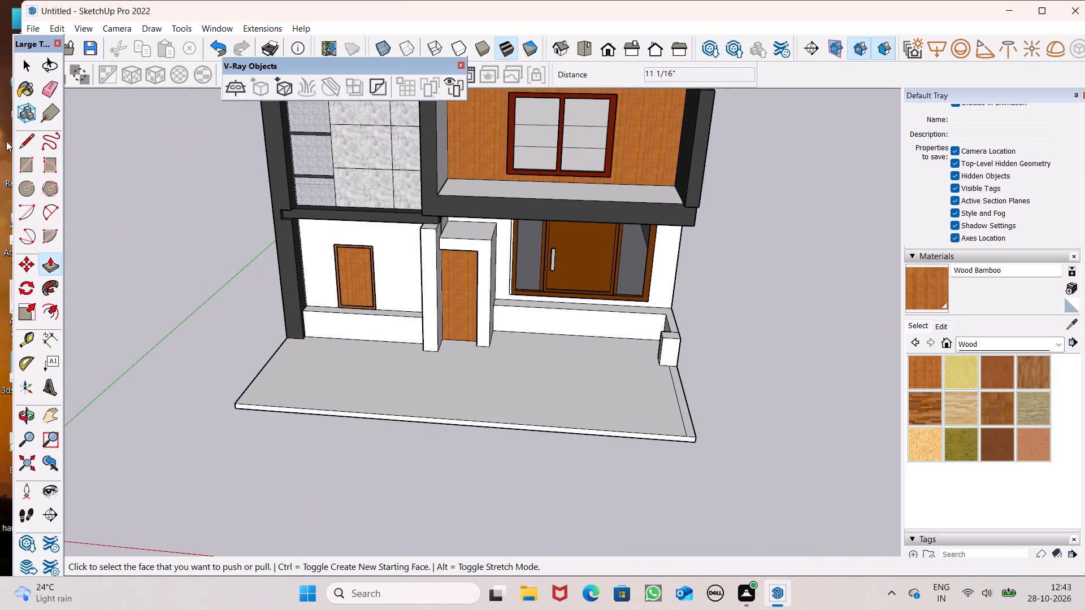
scroll(37, 247, down, 2)
scroll(542, 332, up, 3)
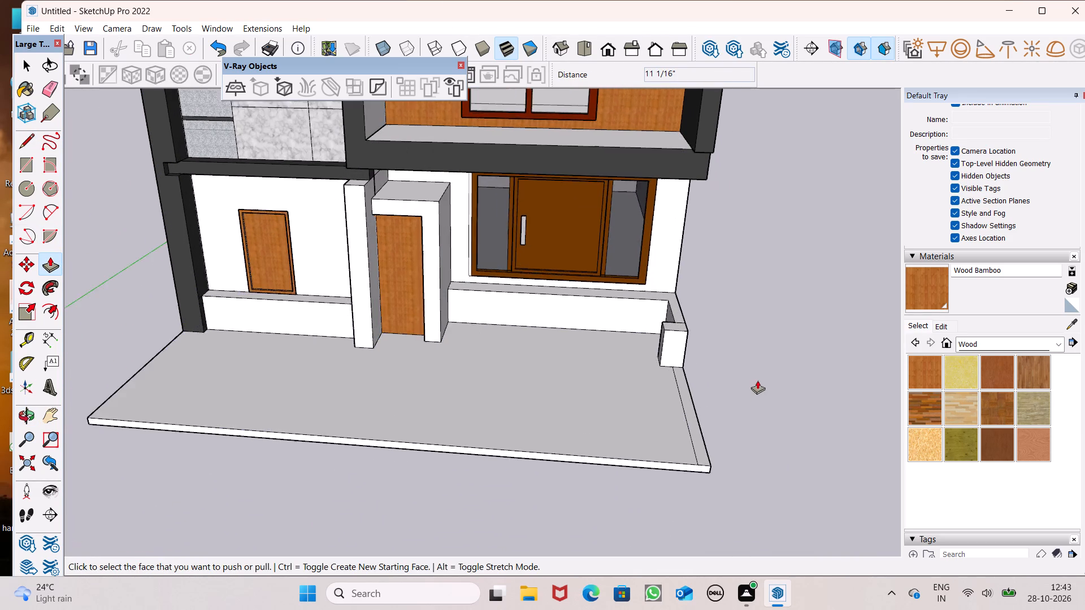
scroll(757, 380, up, 1)
scroll(619, 326, up, 7)
drag(671, 338, 646, 347)
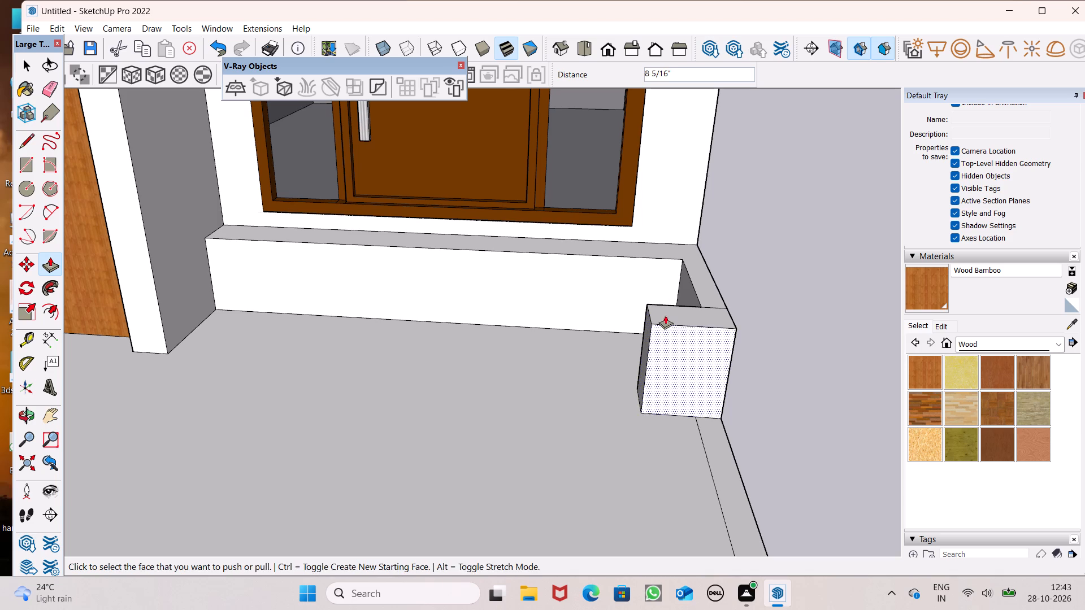
Raise the top face of the pillar base at the low side wall's end by about 5' 11".
drag(666, 315, 663, 107)
scroll(591, 287, down, 8)
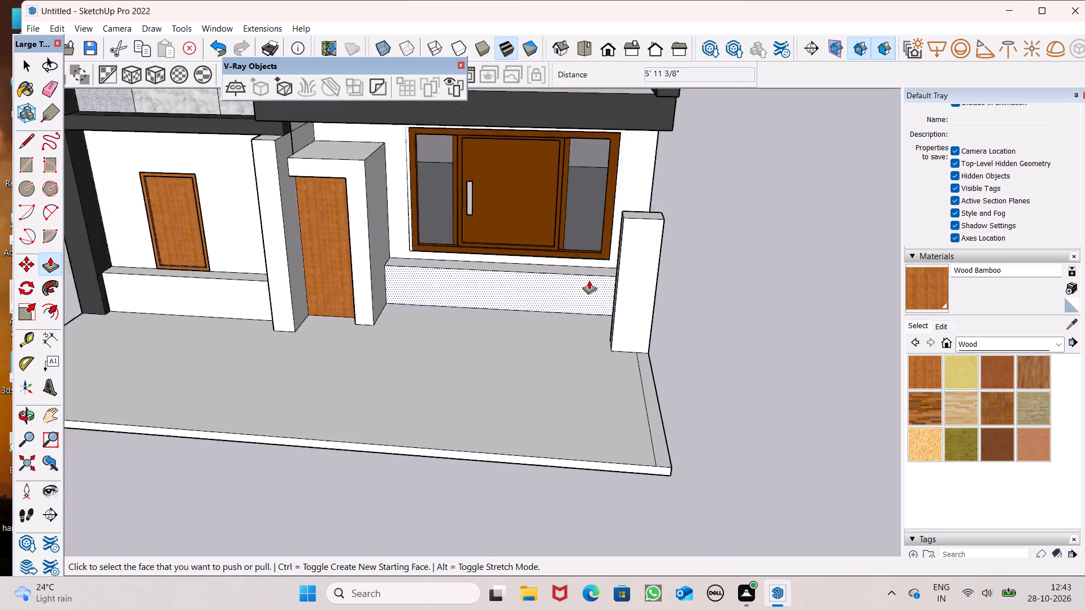
scroll(589, 280, down, 3)
Examine the raised porch pillar against the entrance and the front facade from several angles.
middle_drag(601, 258, 572, 277)
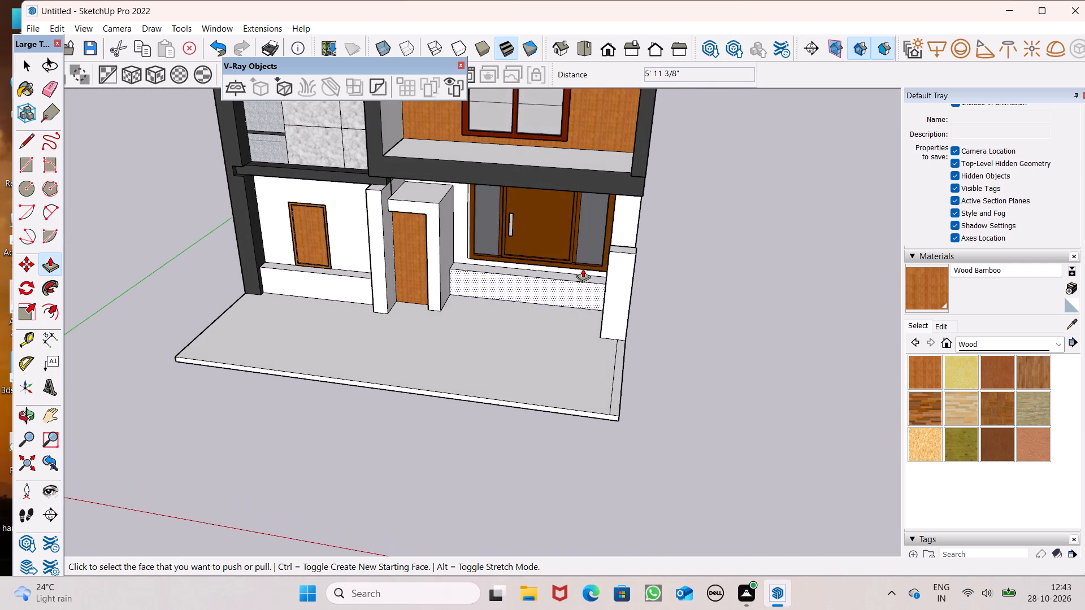
scroll(586, 264, up, 2)
scroll(600, 252, down, 4)
middle_drag(563, 310, 600, 260)
key(space)
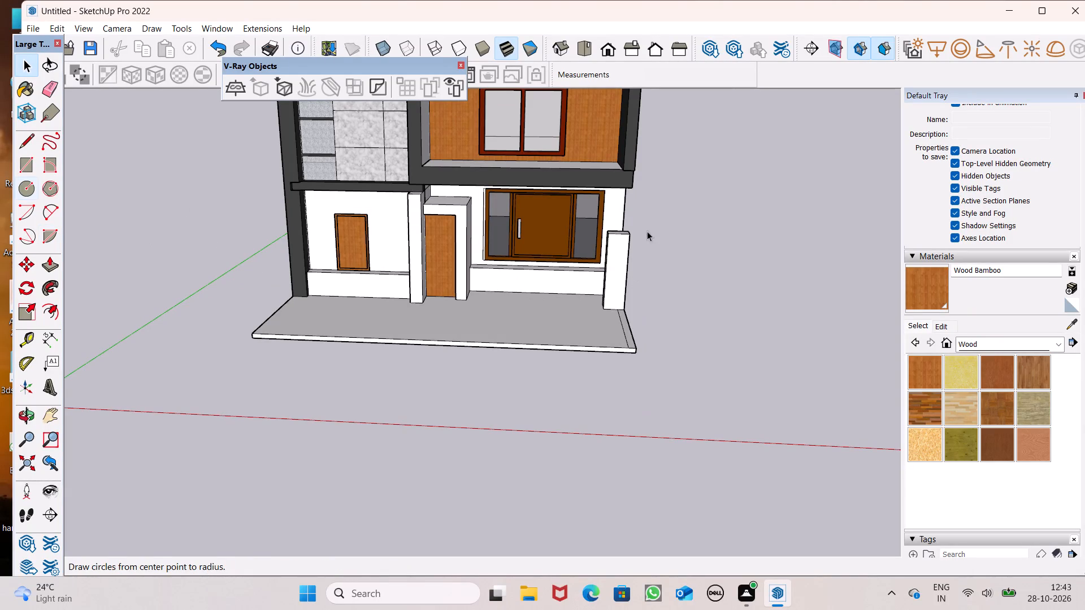
middle_drag(601, 226, 686, 241)
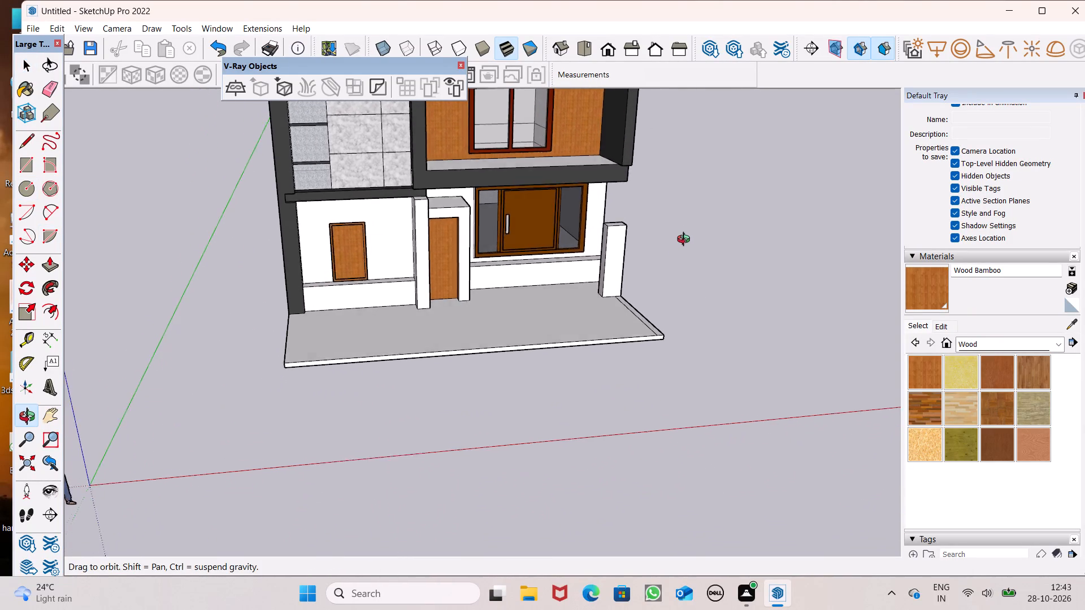
middle_drag(686, 241, 557, 259)
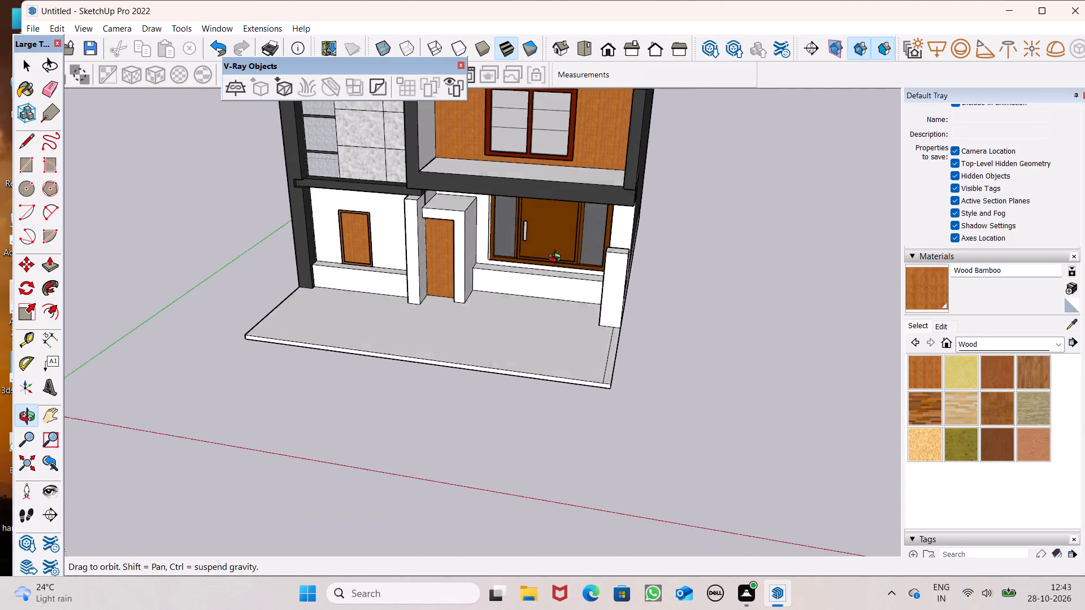
middle_drag(557, 259, 562, 246)
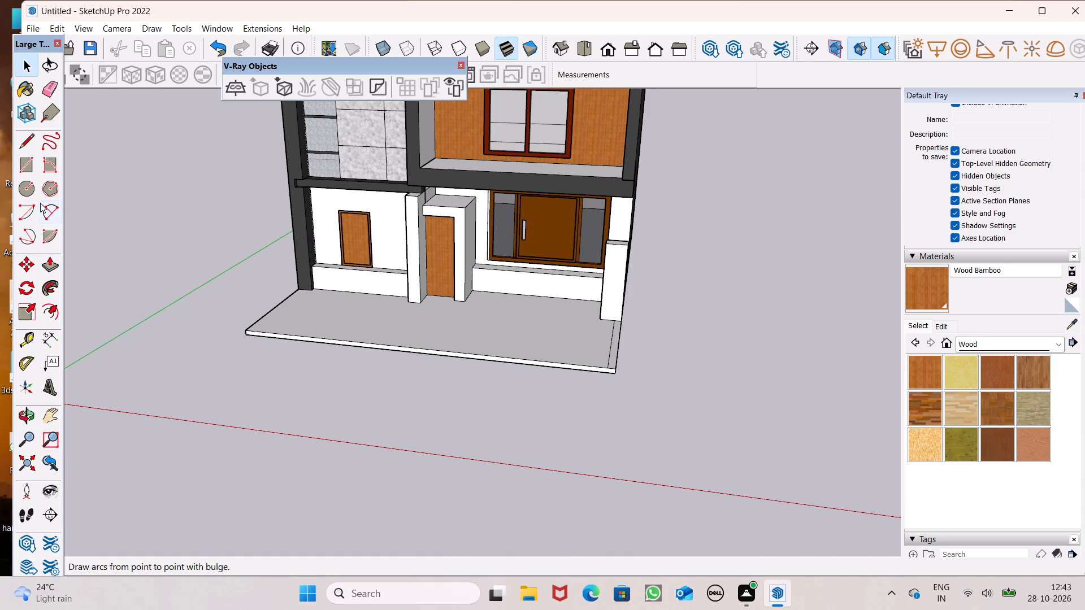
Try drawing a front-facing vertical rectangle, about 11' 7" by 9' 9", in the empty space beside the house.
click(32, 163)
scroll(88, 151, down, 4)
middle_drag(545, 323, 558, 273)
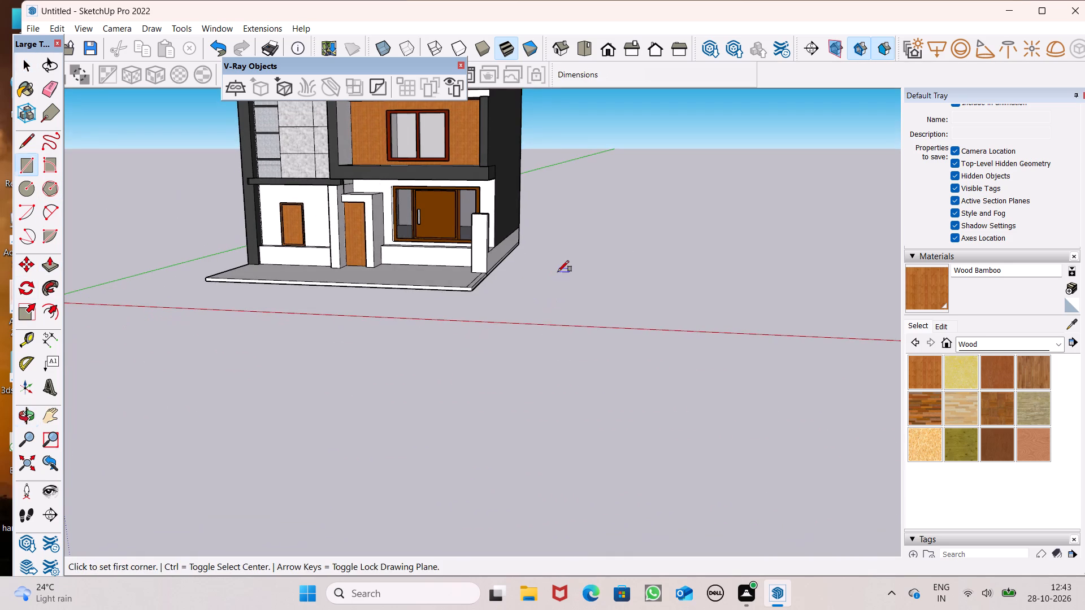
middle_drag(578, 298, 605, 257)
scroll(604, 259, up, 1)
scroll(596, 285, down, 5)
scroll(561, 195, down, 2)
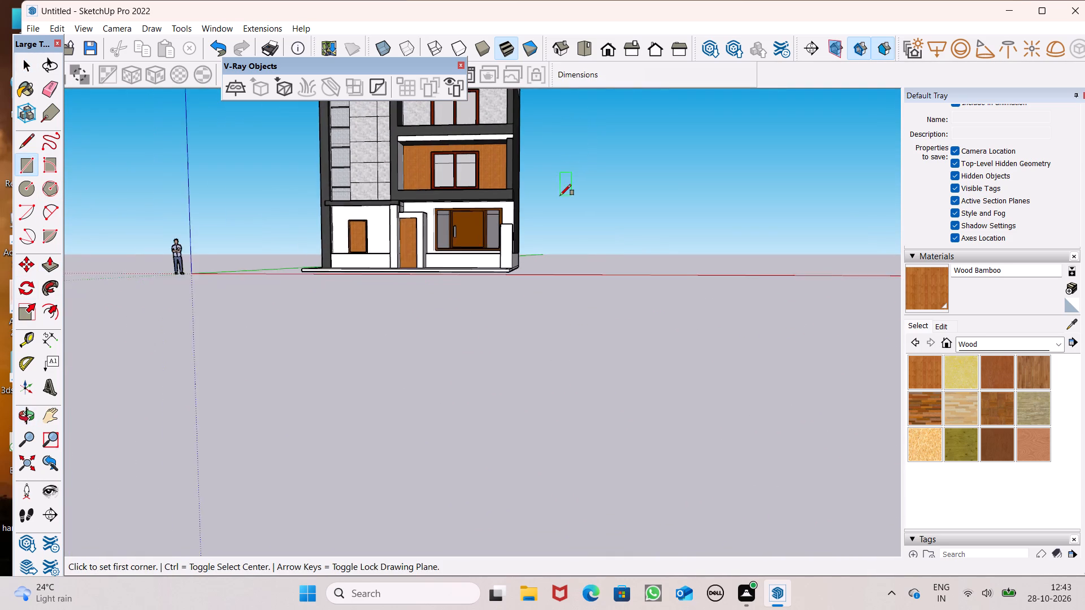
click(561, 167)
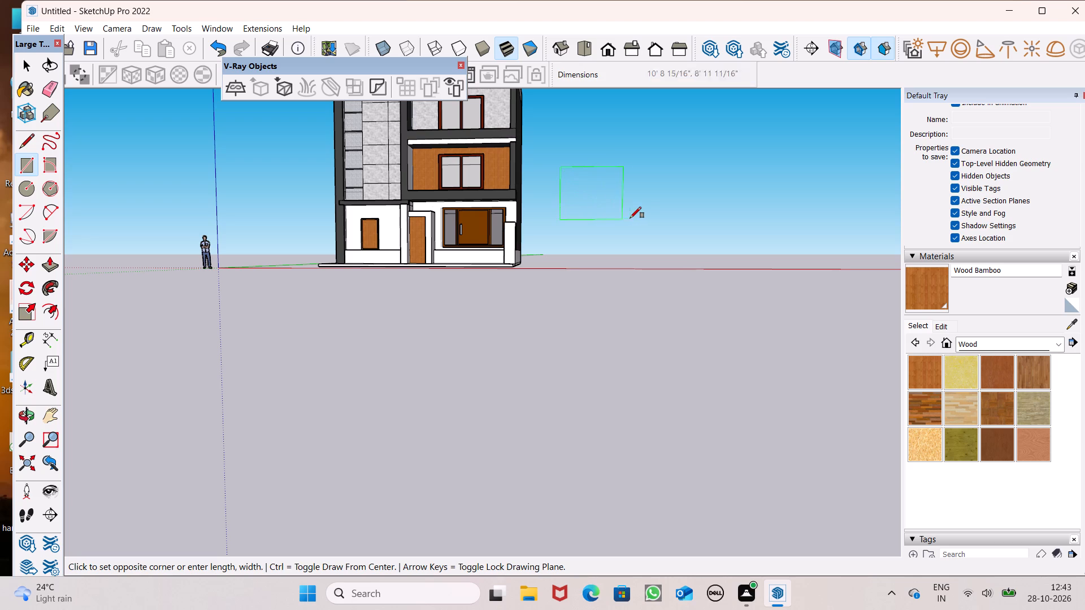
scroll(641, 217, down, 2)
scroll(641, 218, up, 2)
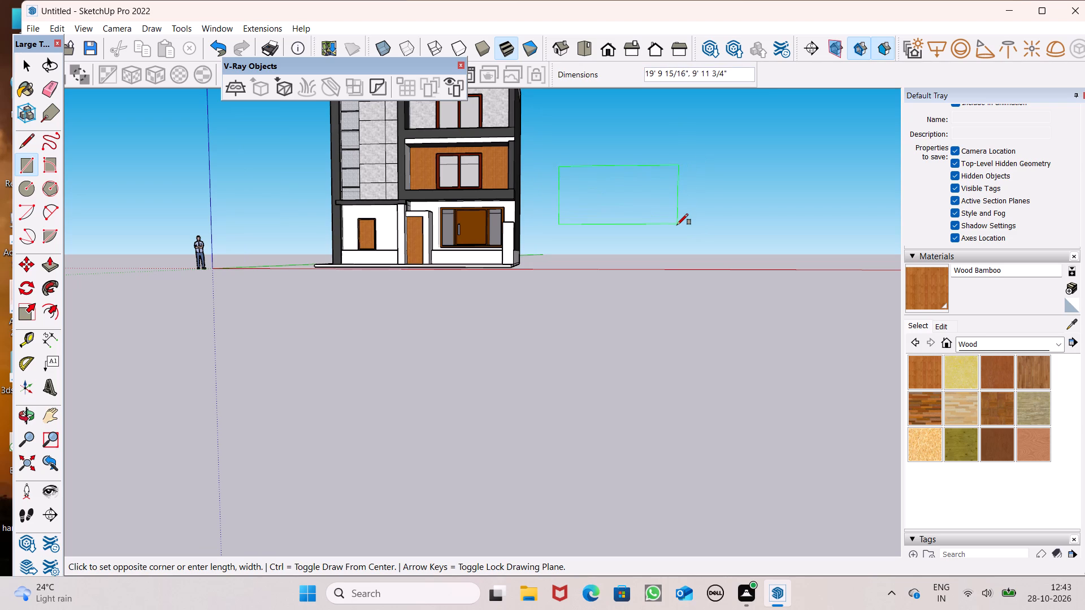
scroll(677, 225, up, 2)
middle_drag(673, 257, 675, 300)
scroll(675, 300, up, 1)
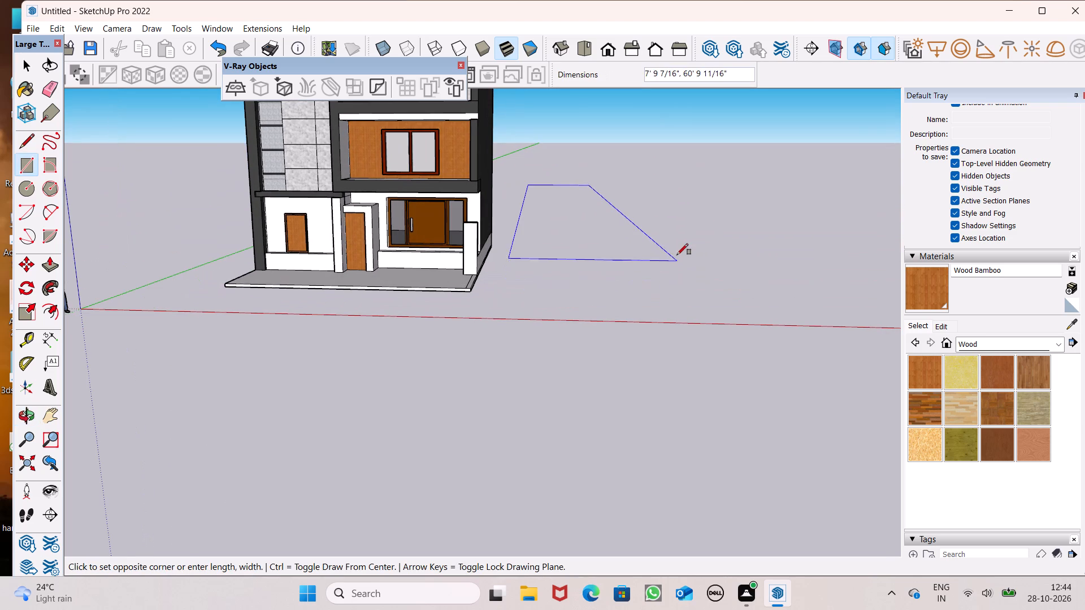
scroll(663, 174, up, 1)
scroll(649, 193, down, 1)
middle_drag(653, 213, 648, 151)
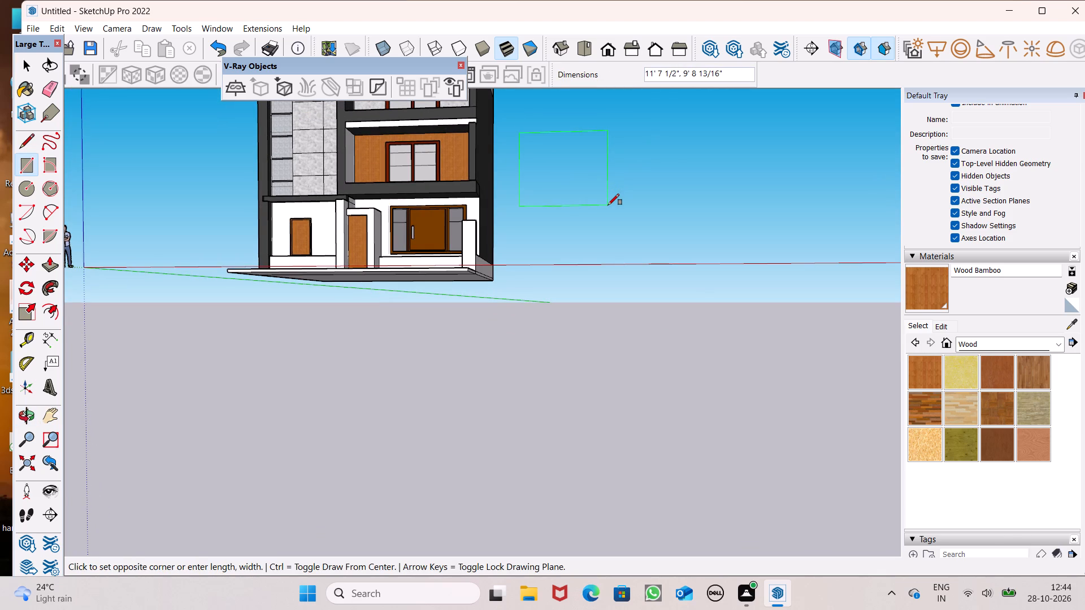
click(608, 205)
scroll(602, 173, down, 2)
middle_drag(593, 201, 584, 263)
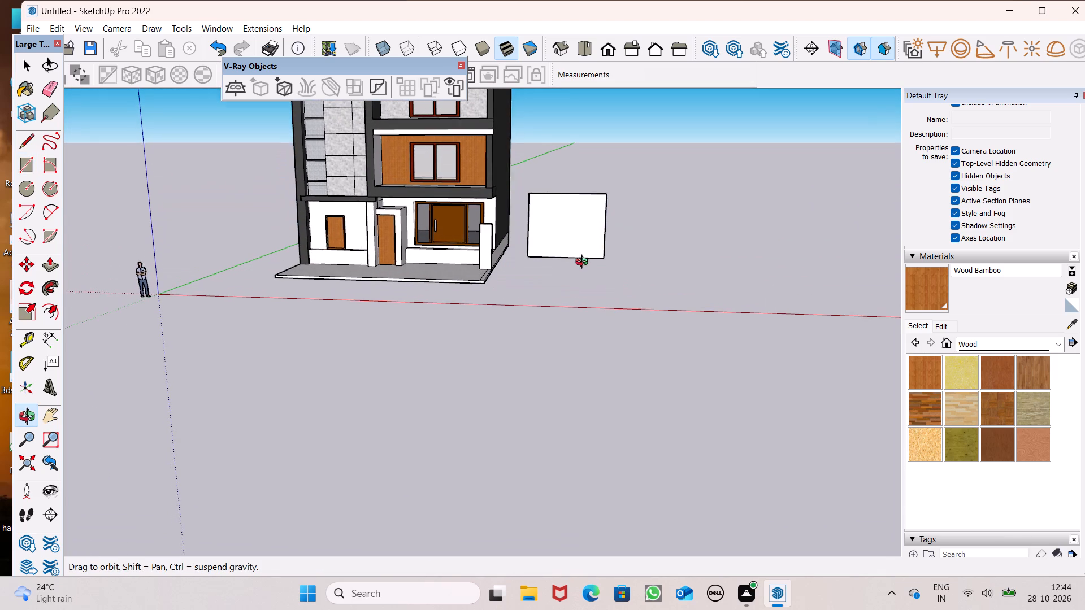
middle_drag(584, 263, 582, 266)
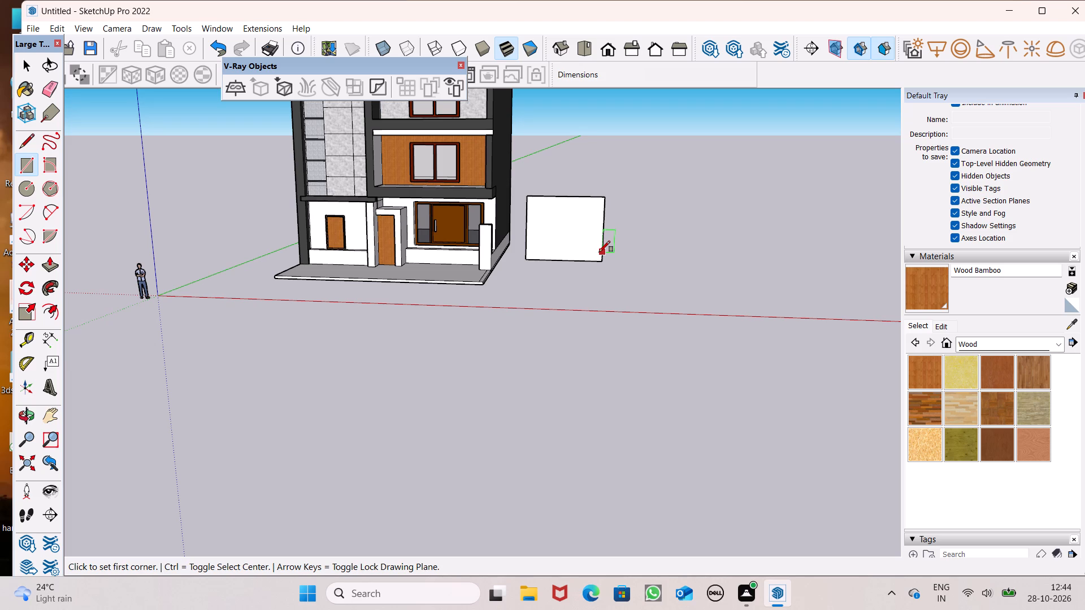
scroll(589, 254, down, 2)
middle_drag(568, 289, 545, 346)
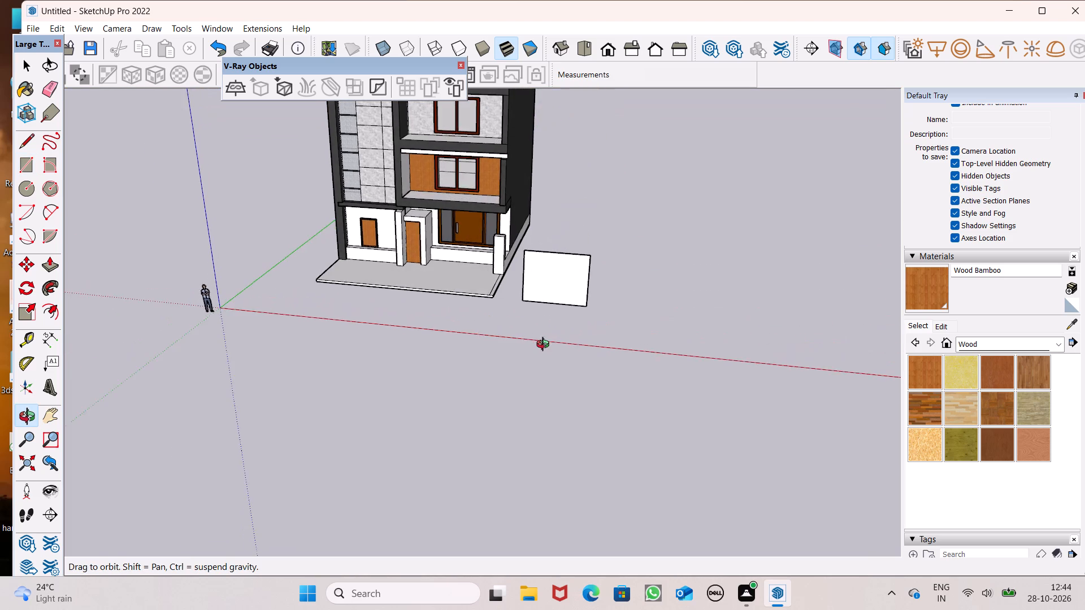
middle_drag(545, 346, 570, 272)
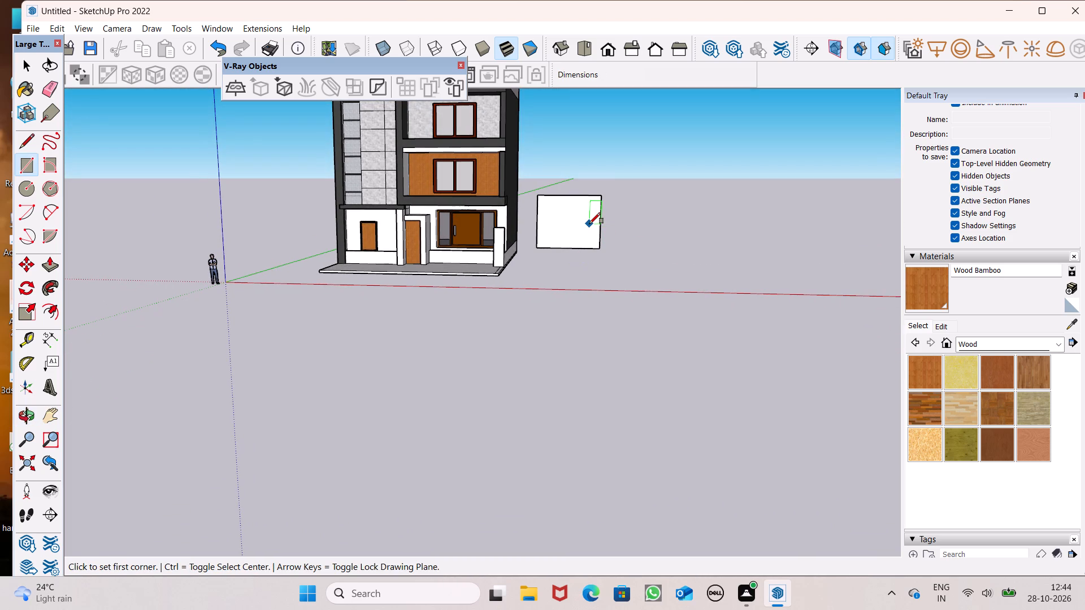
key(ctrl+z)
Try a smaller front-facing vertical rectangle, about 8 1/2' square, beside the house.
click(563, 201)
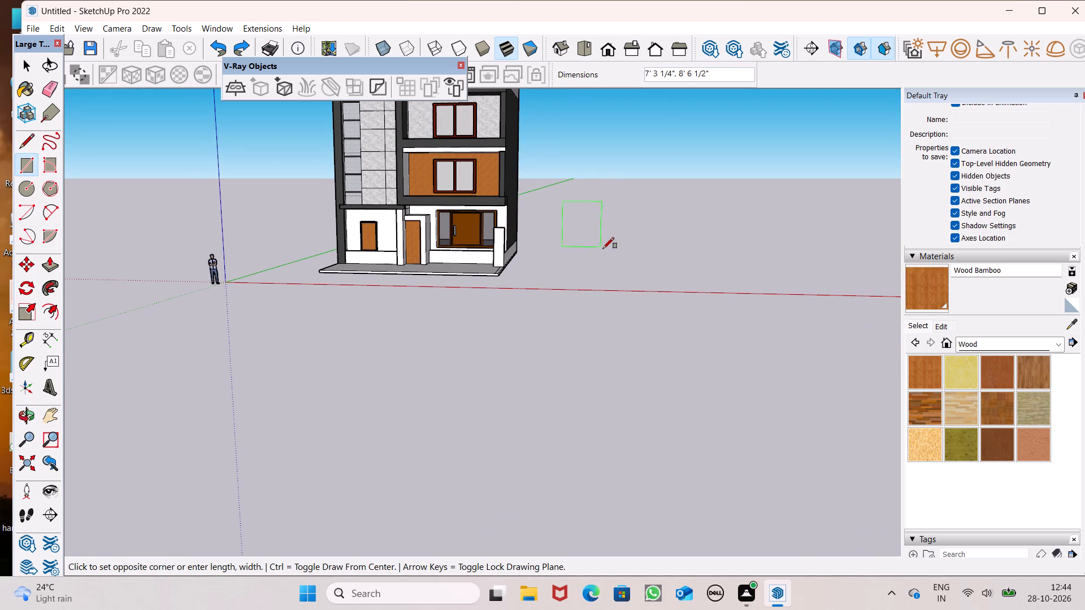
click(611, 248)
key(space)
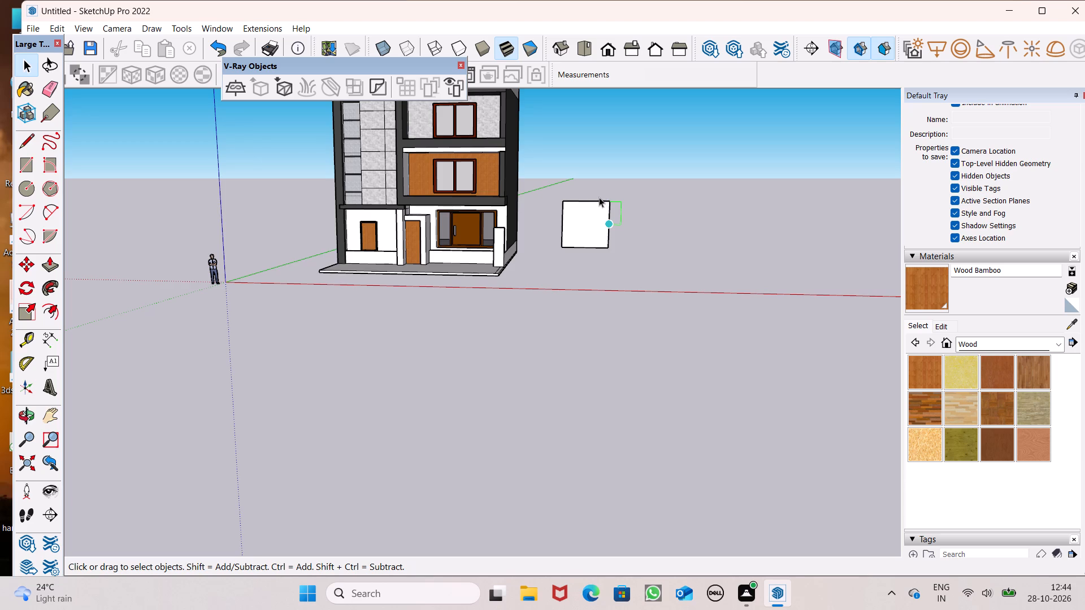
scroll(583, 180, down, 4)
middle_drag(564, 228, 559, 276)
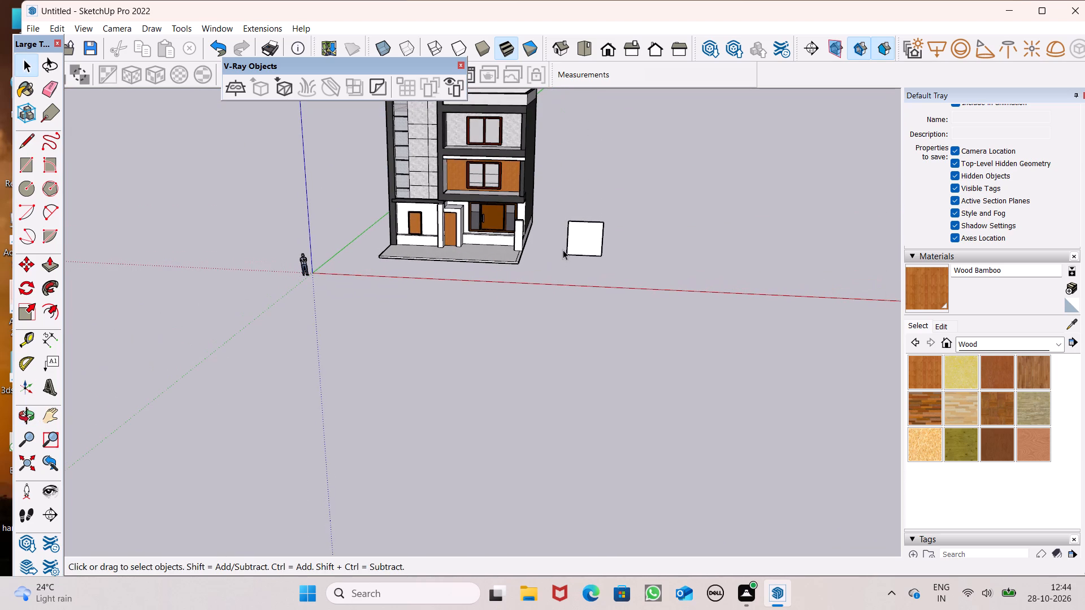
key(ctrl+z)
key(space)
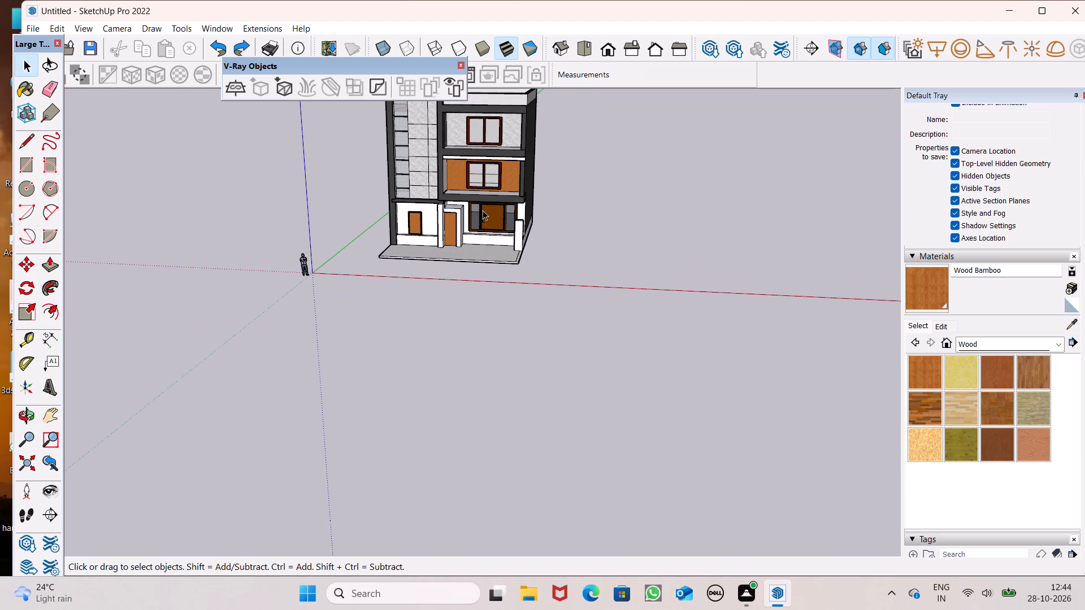
Draw a free-standing, front-facing vertical rectangle about 10' square in the empty space beside the house.
scroll(365, 193, down, 1)
middle_click(370, 237)
scroll(370, 237, up, 2)
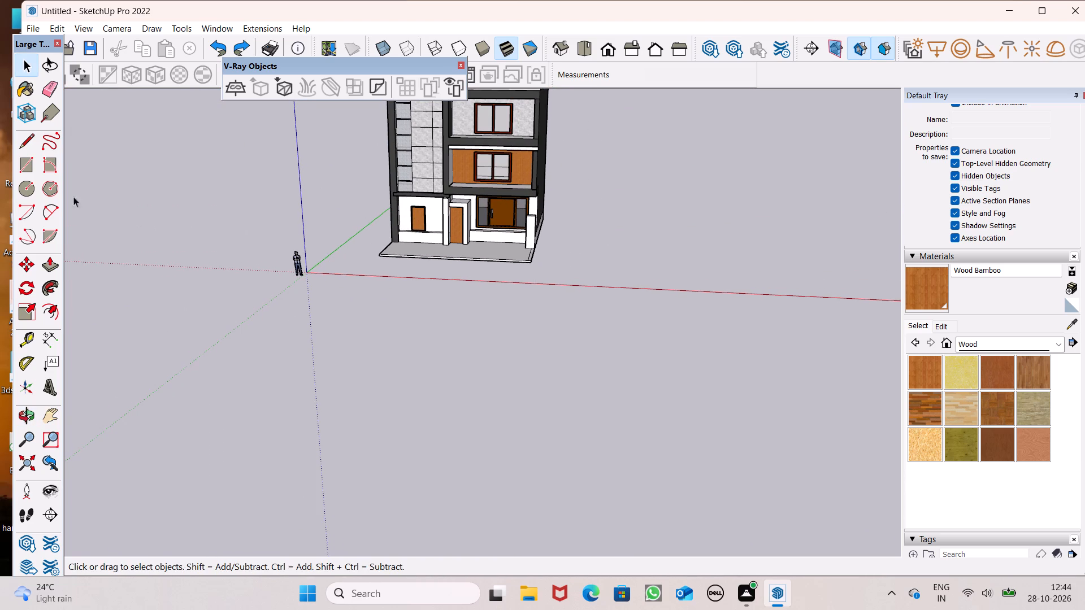
click(32, 171)
middle_click(526, 246)
scroll(601, 234, up, 3)
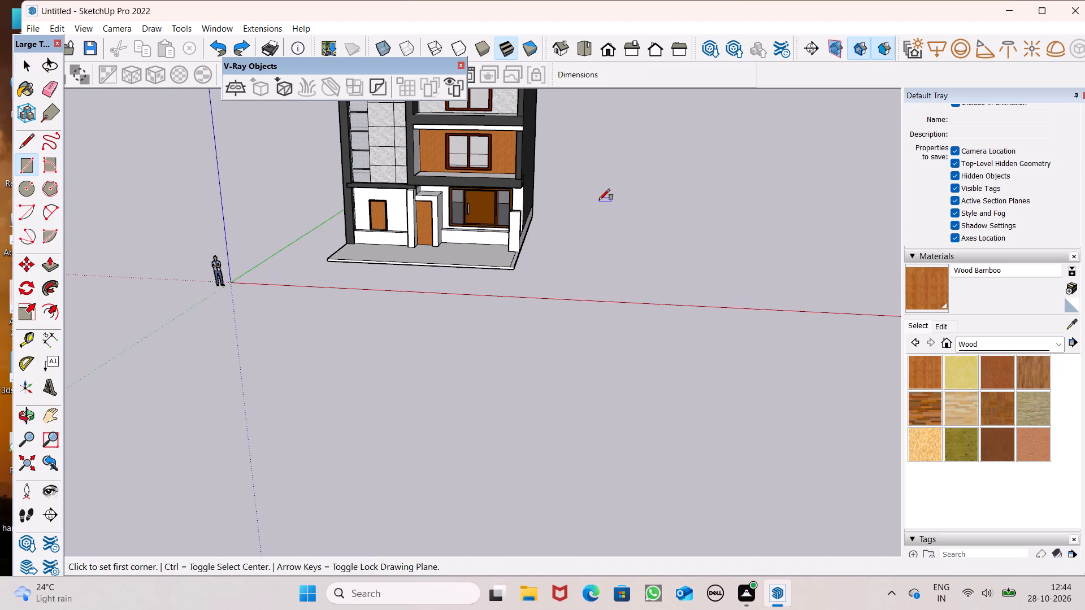
middle_drag(593, 247, 602, 181)
scroll(593, 247, up, 1)
click(580, 147)
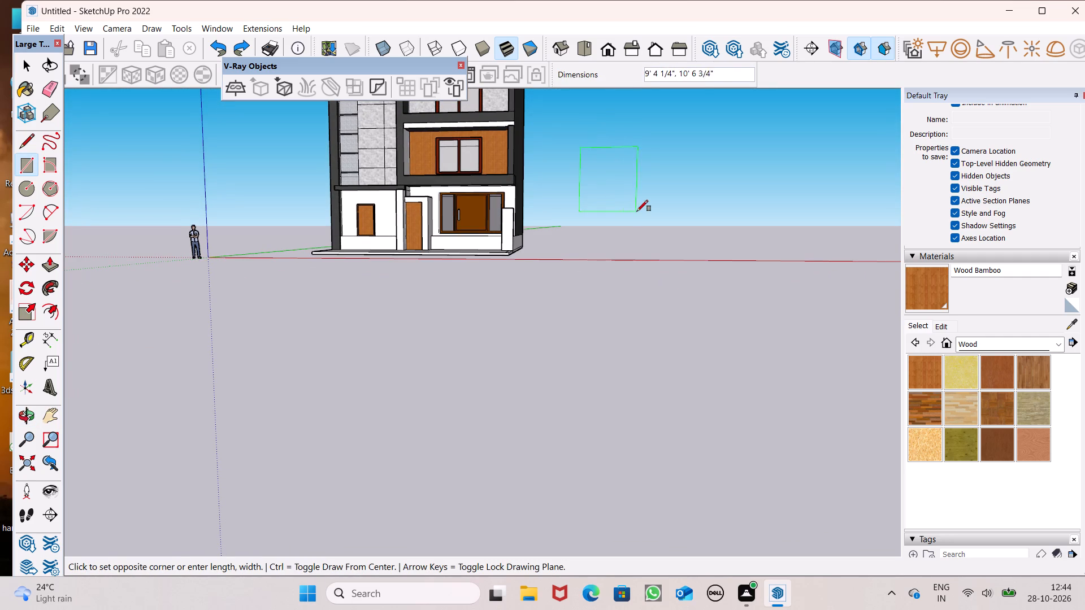
click(644, 213)
key(space)
scroll(632, 155, up, 1)
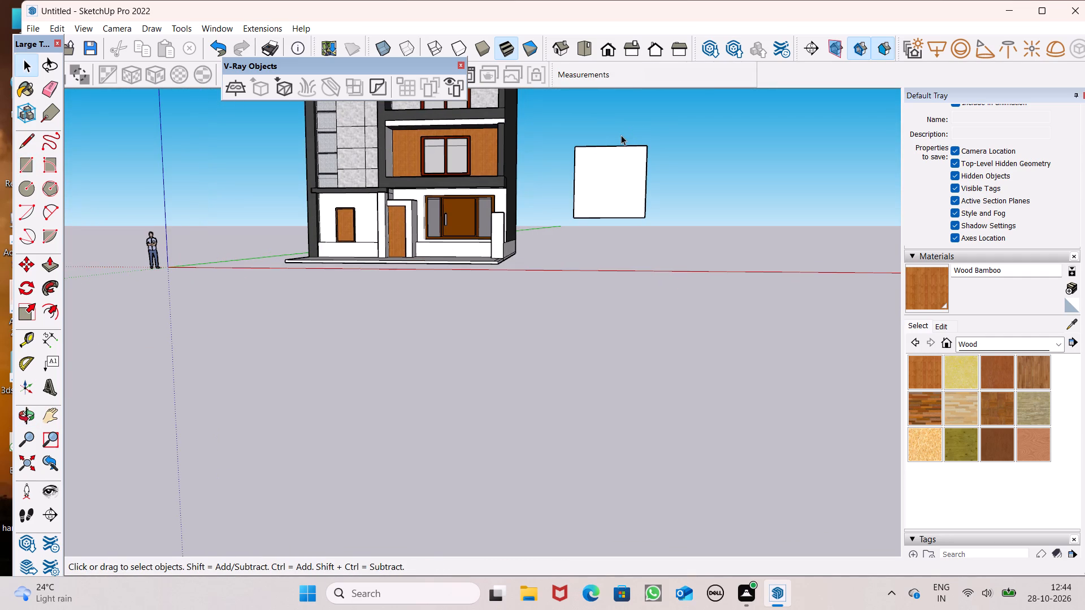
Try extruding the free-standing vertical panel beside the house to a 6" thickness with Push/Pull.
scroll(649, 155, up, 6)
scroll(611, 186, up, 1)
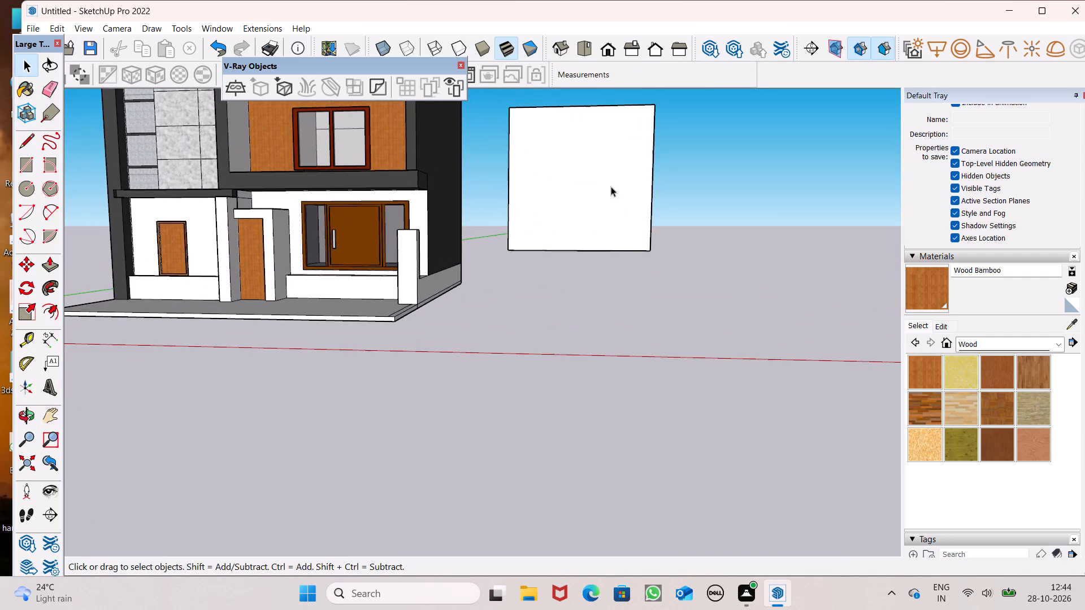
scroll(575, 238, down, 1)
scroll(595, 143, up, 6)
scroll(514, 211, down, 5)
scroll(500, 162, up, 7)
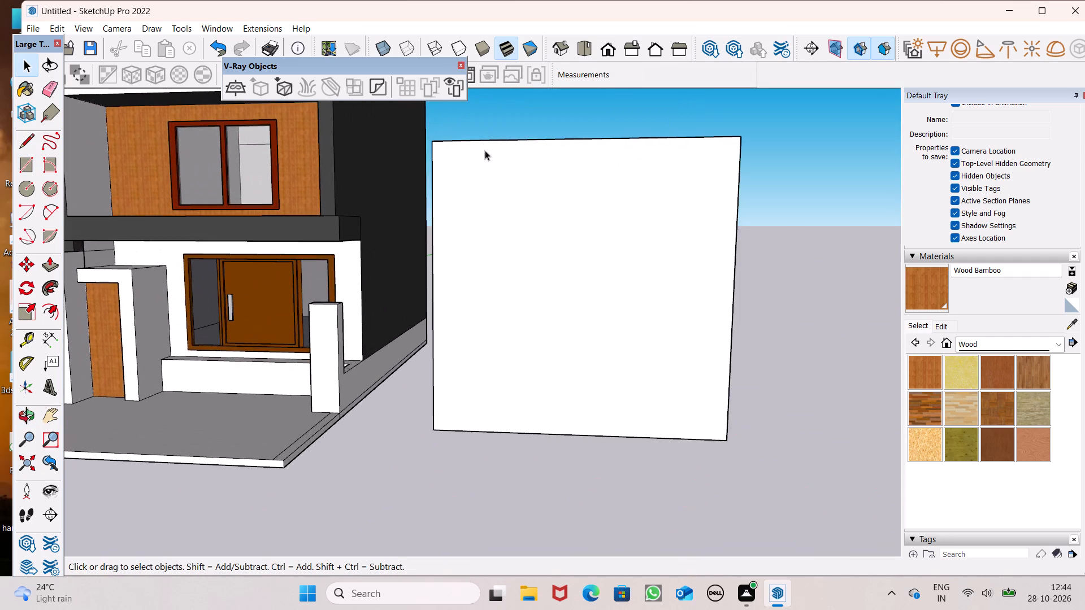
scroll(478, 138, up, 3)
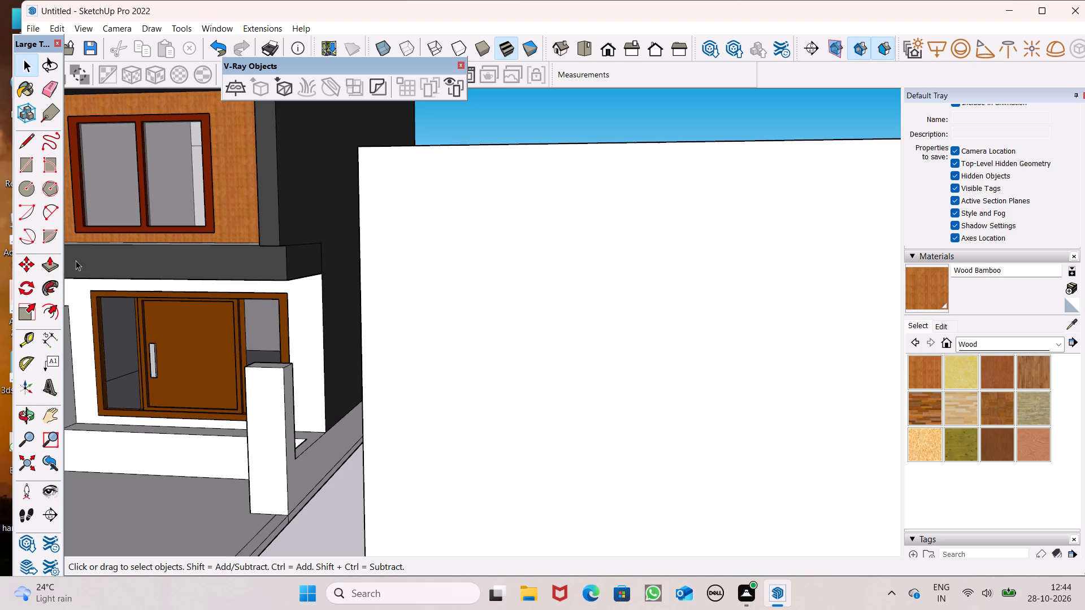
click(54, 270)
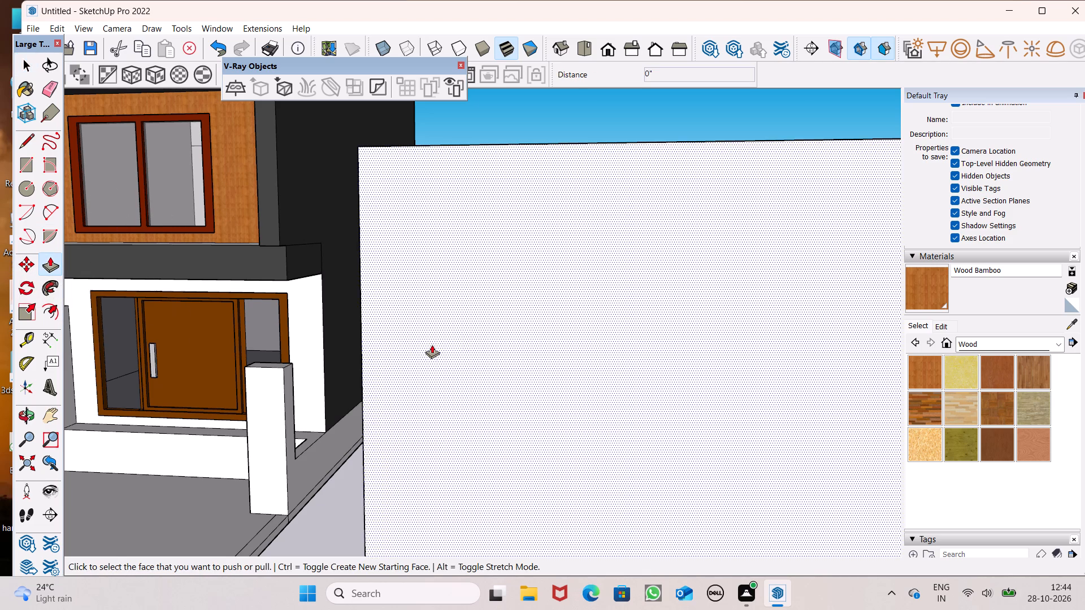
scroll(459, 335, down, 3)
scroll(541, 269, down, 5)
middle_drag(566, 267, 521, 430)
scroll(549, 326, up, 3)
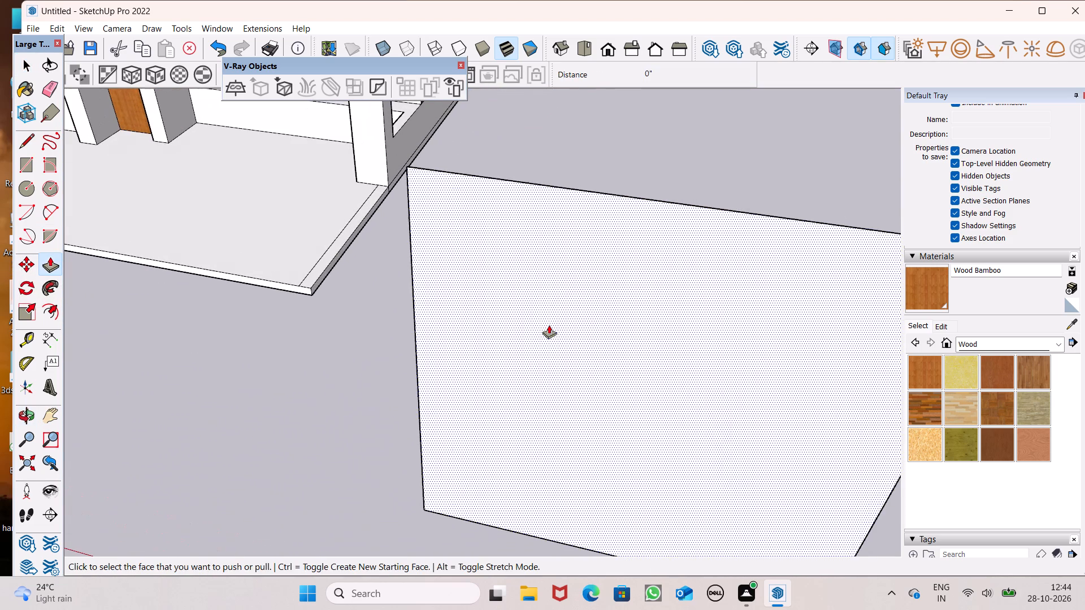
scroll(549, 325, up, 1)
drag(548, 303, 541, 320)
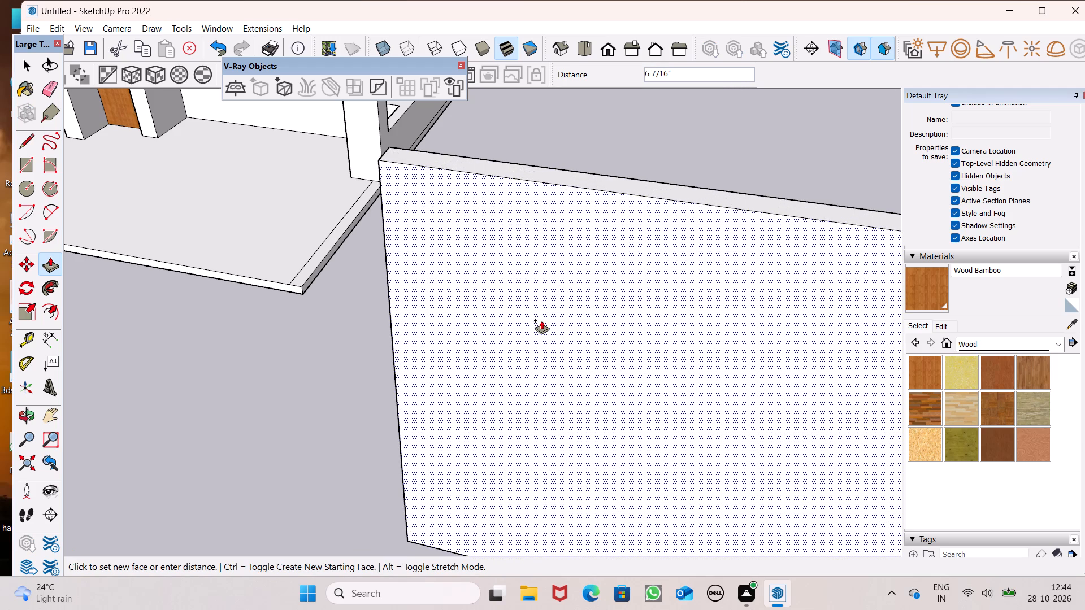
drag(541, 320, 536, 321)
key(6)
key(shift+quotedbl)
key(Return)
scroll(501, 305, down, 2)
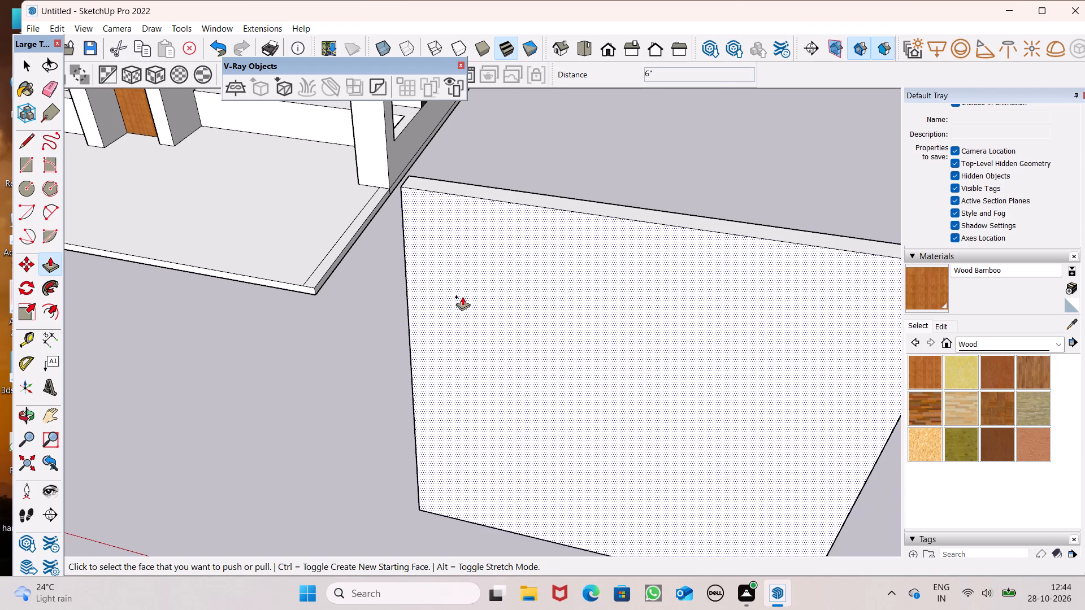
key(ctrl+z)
Extrude the front face of the free-standing panel 4" with Push/Pull.
drag(485, 263, 484, 273)
key(4)
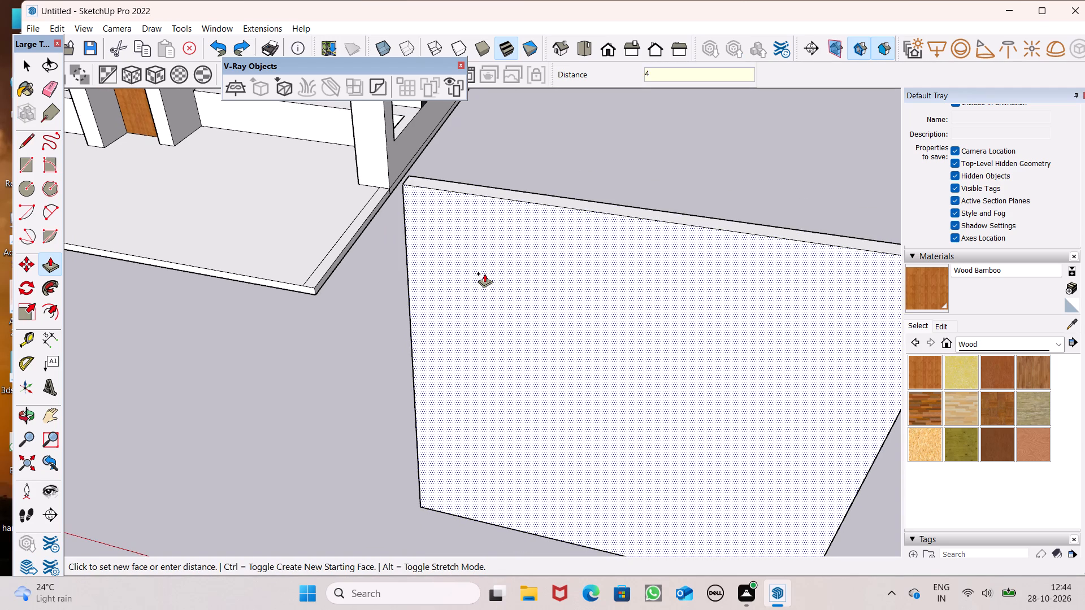
drag(484, 273, 484, 272)
key(shift+quotedbl)
key(Return)
scroll(484, 269, down, 3)
key(space)
middle_drag(510, 321, 631, 276)
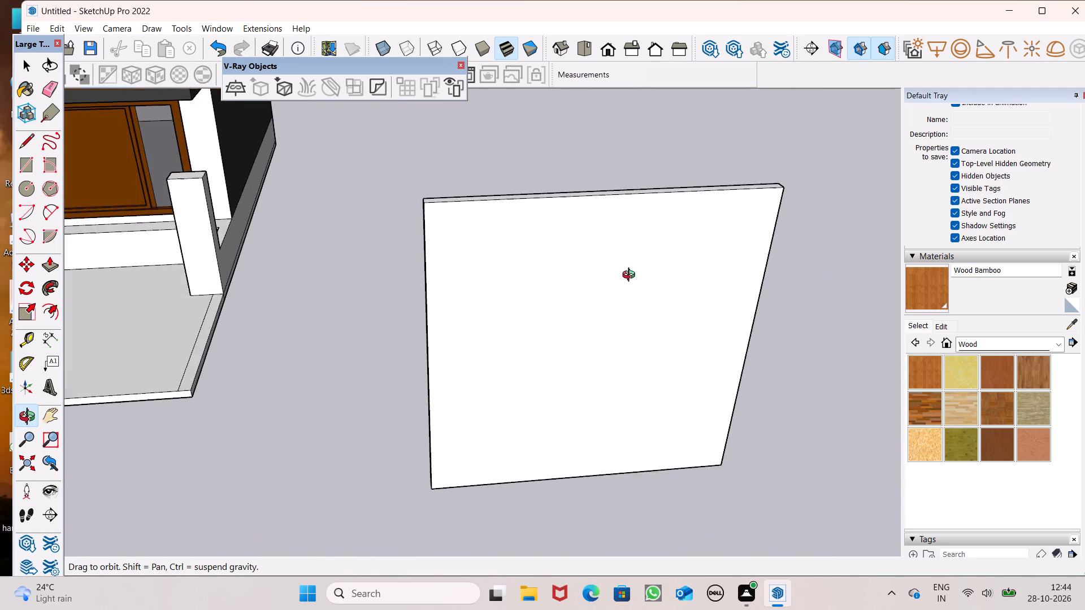
middle_drag(631, 276, 514, 192)
scroll(533, 168, down, 3)
middle_click(577, 215)
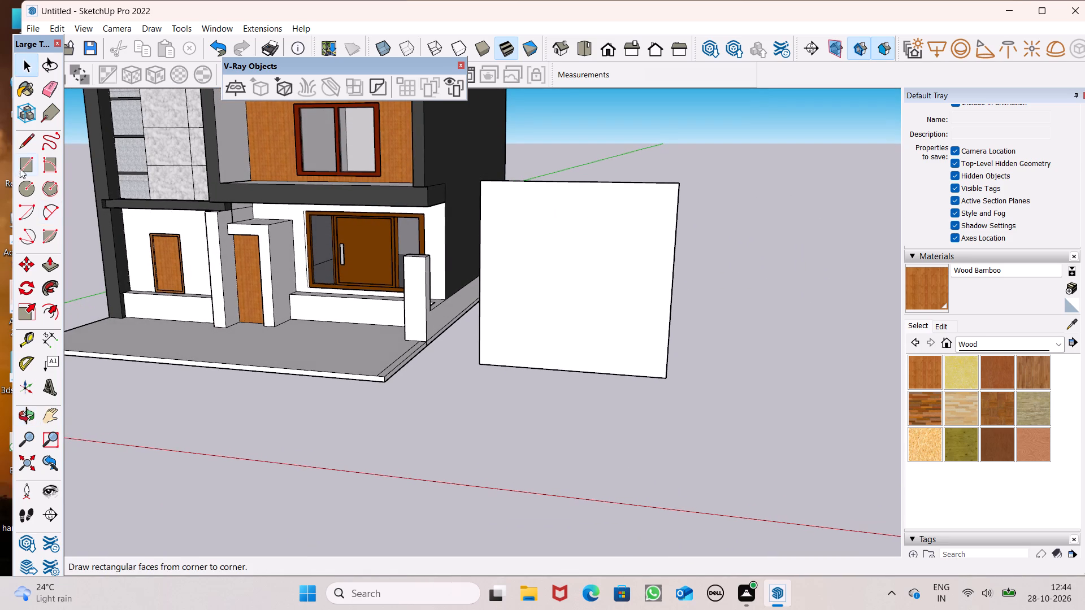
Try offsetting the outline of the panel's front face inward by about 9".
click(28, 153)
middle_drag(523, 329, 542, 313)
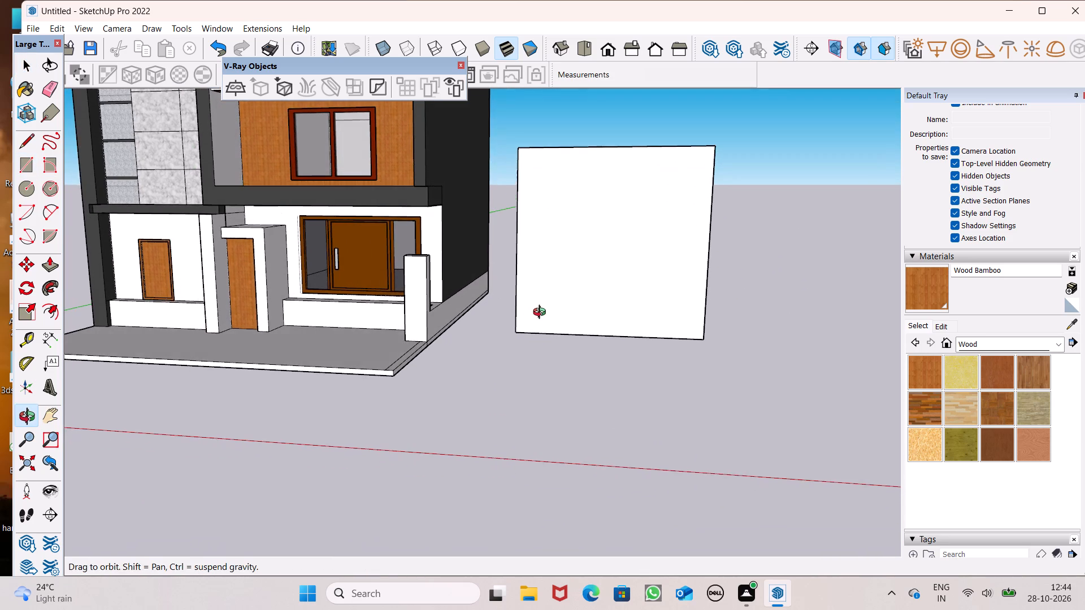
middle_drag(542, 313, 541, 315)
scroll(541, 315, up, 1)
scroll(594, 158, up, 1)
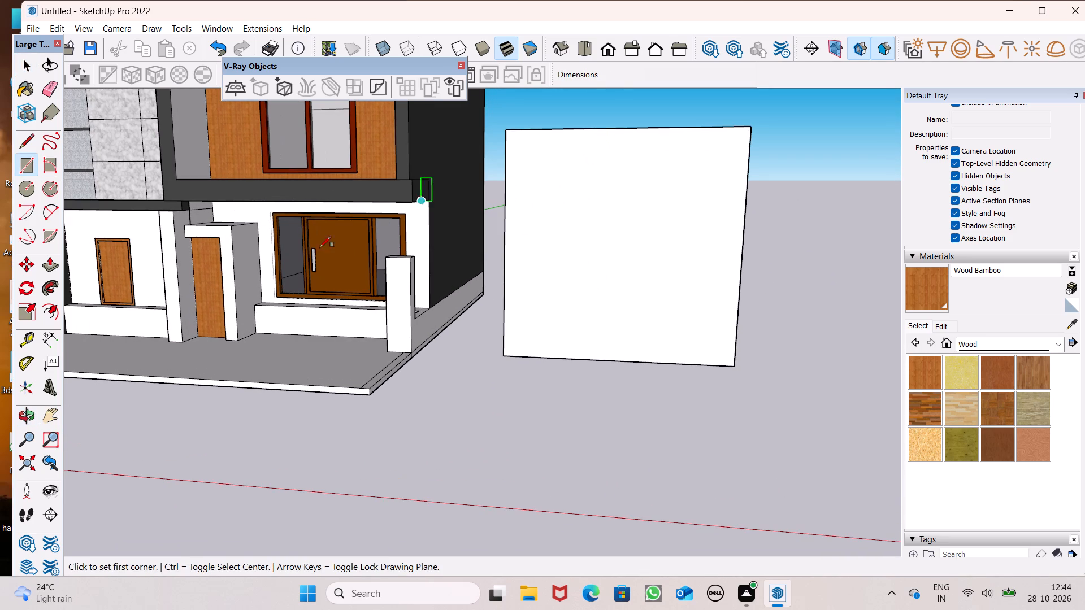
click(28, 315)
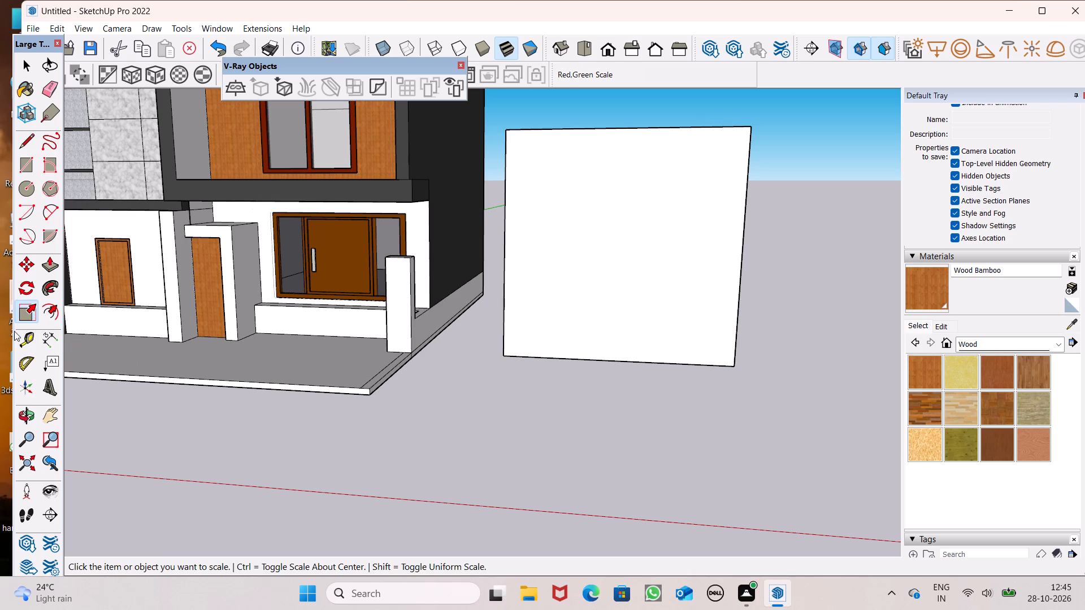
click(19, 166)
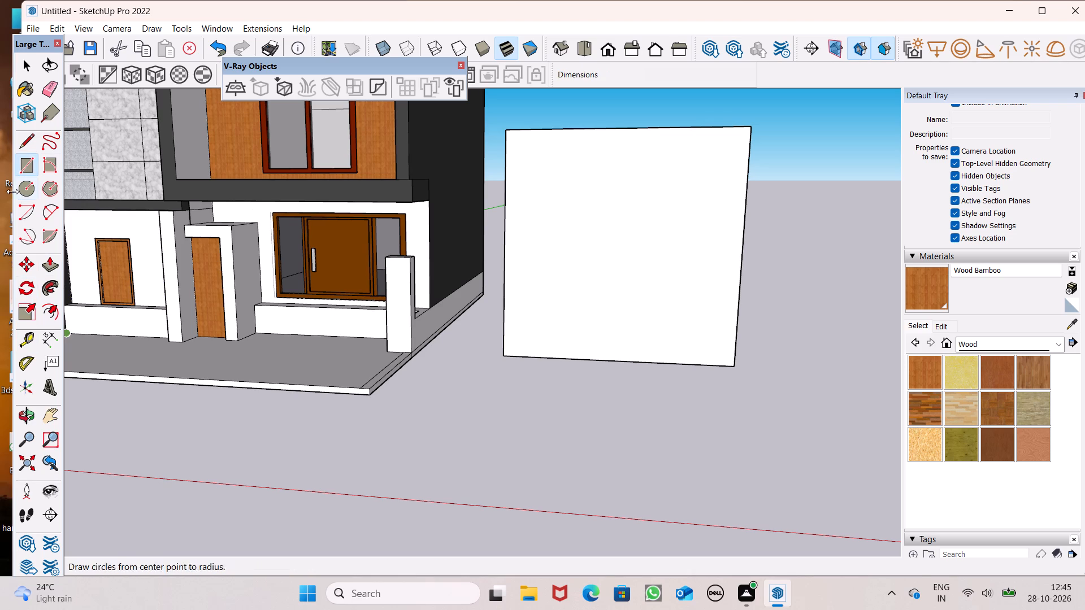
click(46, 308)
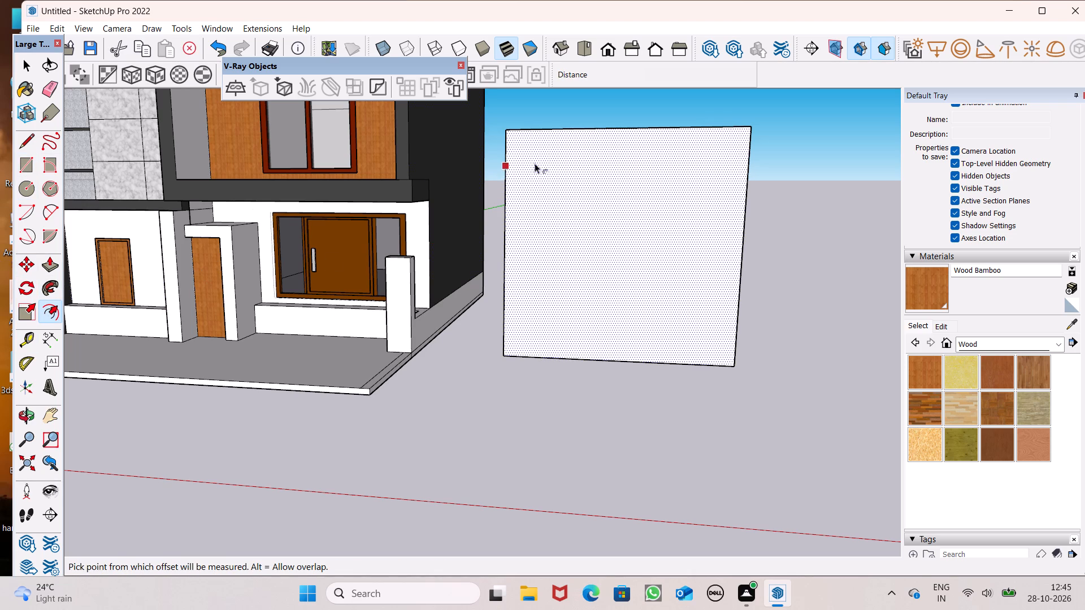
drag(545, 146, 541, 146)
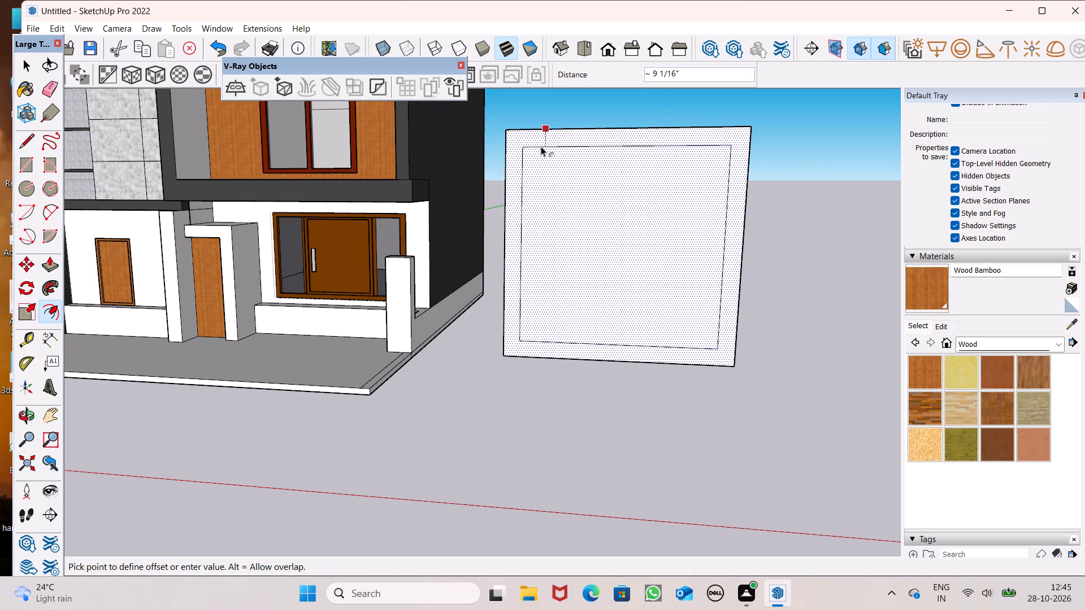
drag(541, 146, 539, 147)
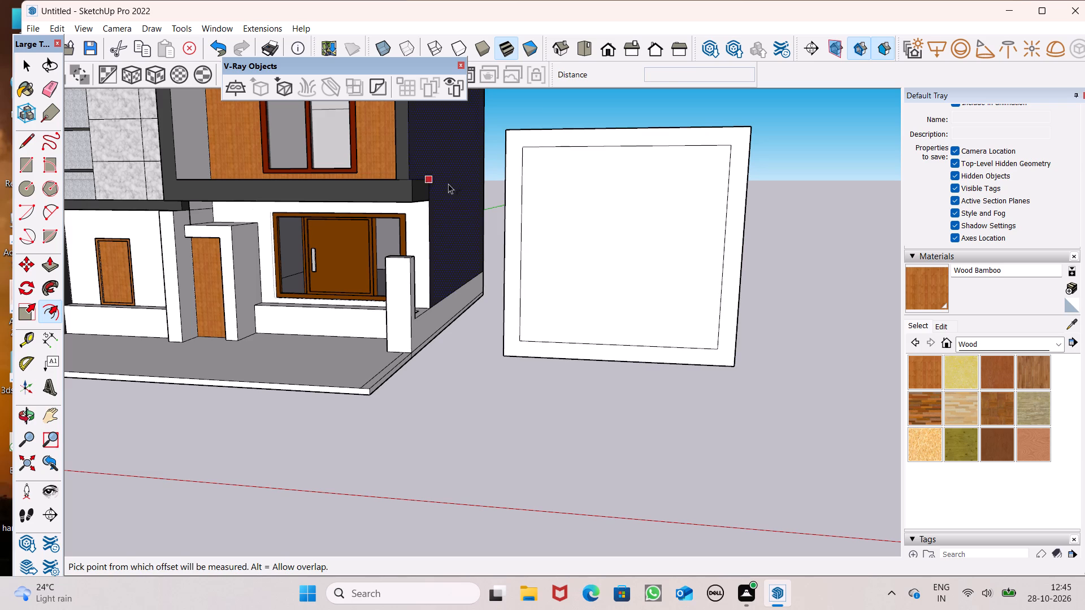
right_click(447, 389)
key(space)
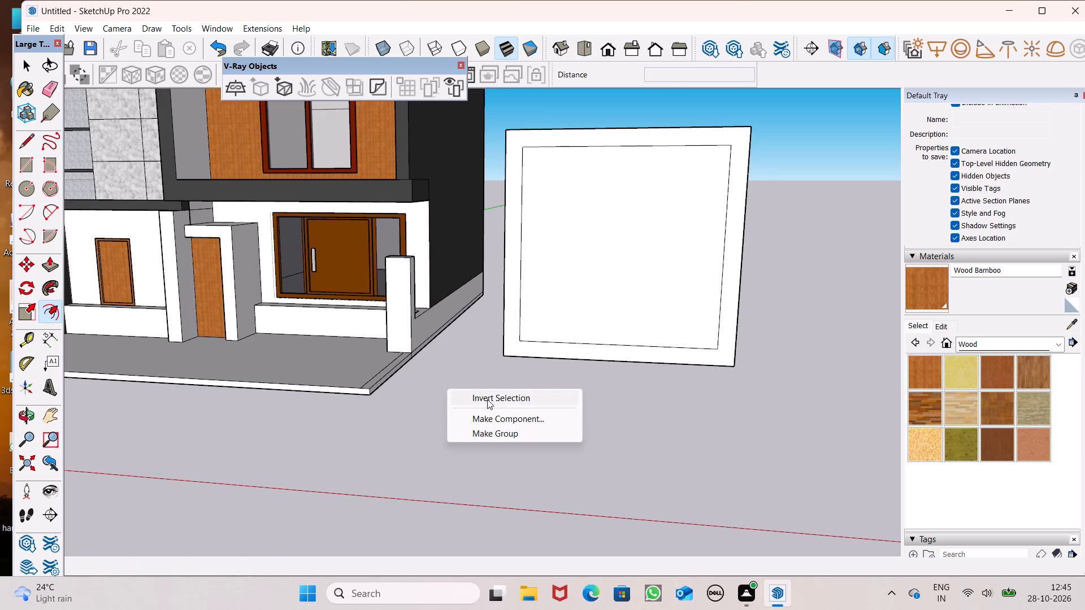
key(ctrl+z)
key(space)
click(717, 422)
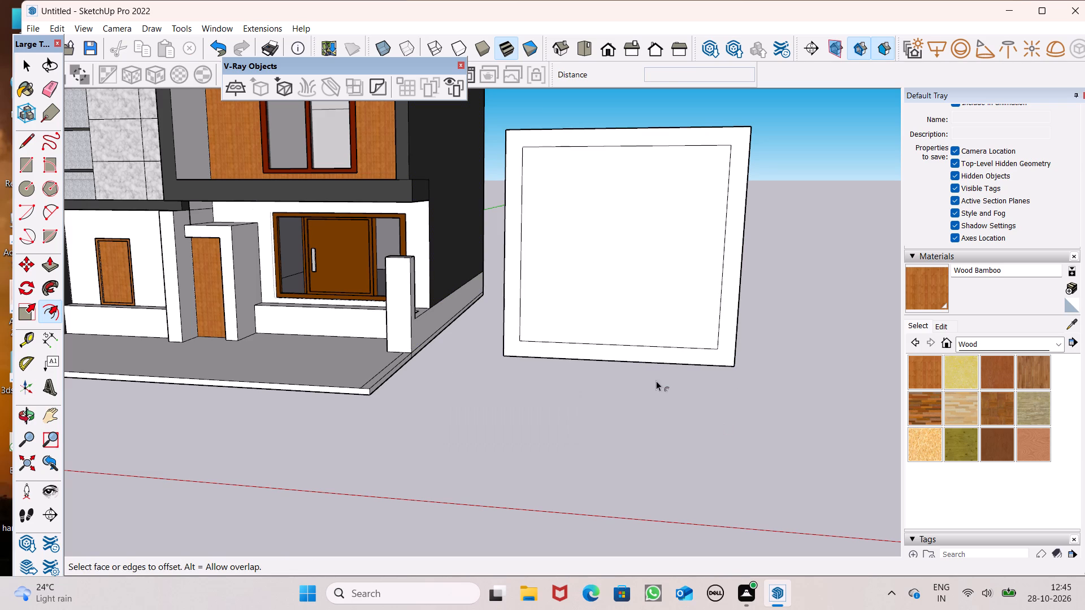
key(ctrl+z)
Offset the outline of the panel's front face inward by about 6 5/8" to form a border frame.
drag(545, 140, 541, 140)
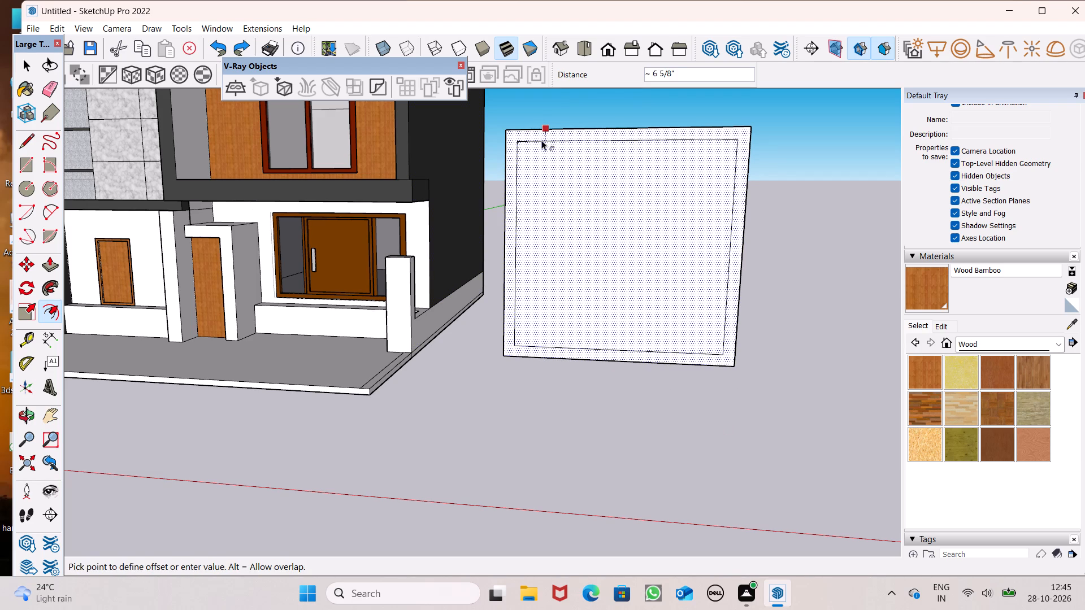
drag(541, 140, 540, 140)
key(space)
scroll(518, 191, down, 1)
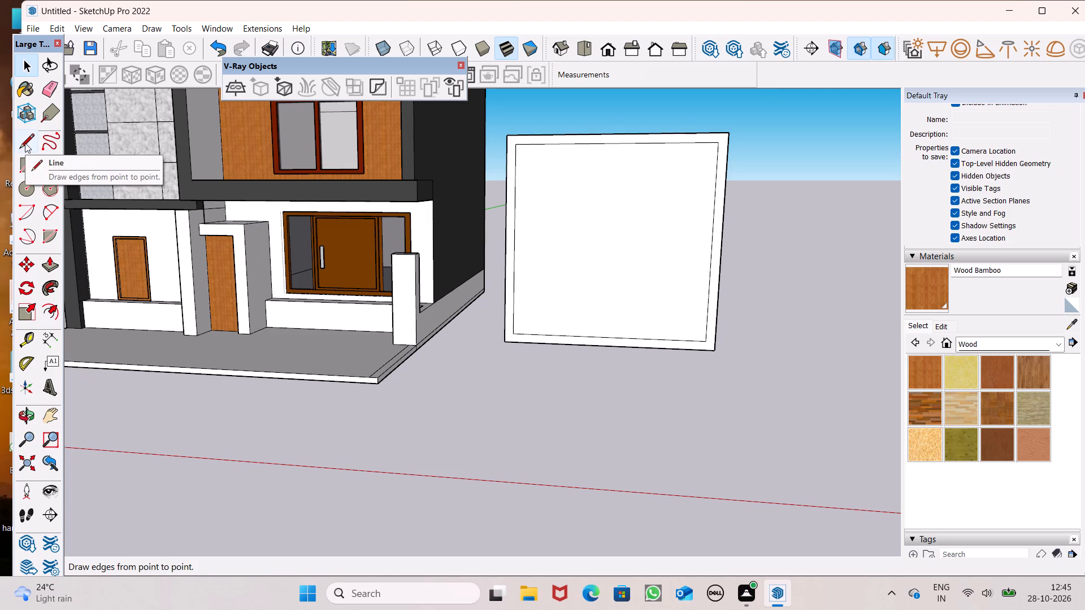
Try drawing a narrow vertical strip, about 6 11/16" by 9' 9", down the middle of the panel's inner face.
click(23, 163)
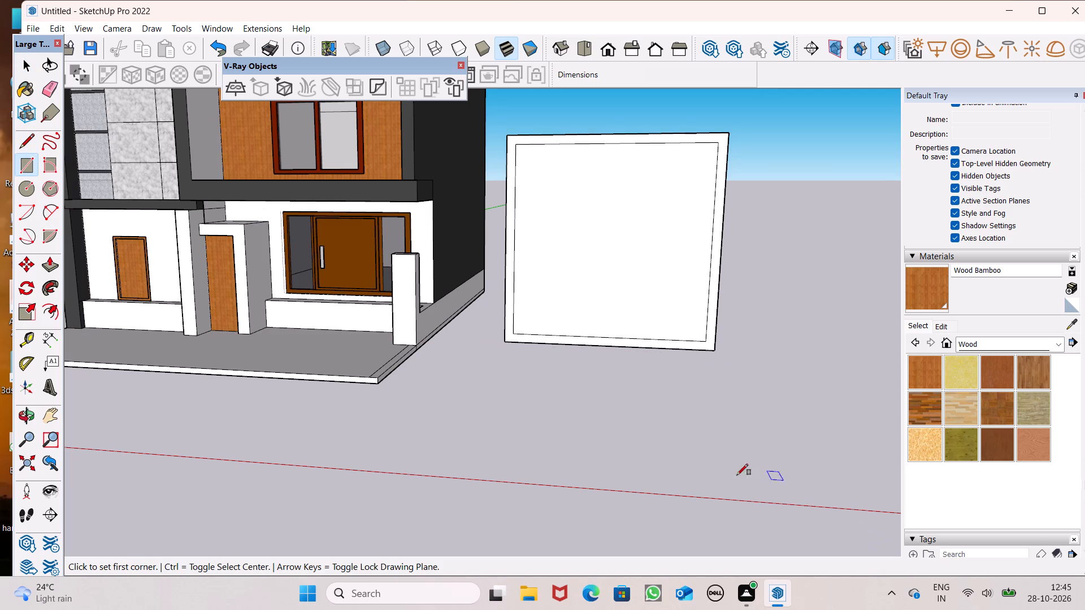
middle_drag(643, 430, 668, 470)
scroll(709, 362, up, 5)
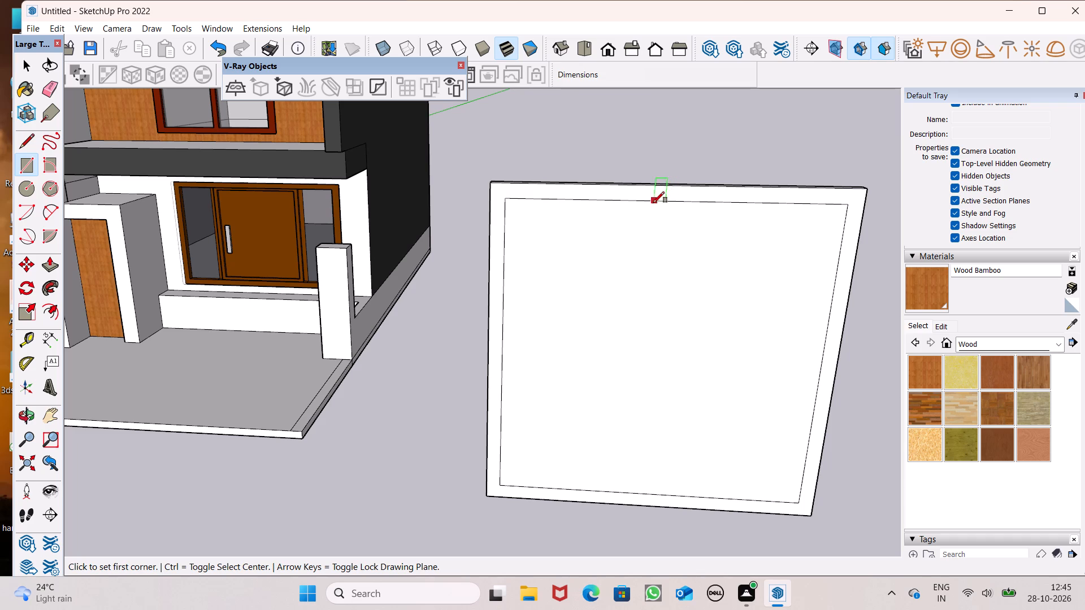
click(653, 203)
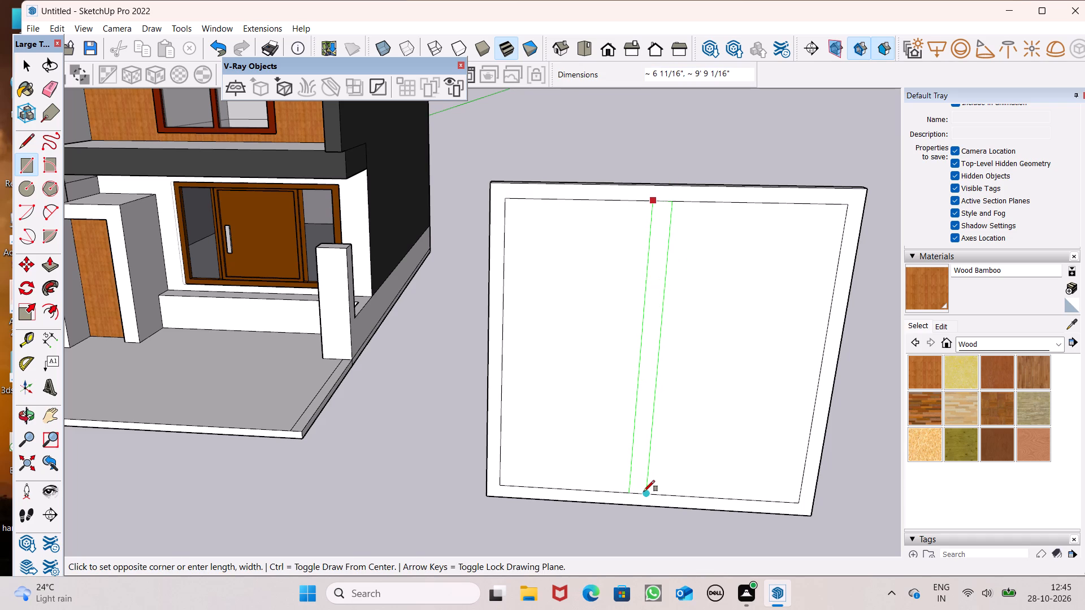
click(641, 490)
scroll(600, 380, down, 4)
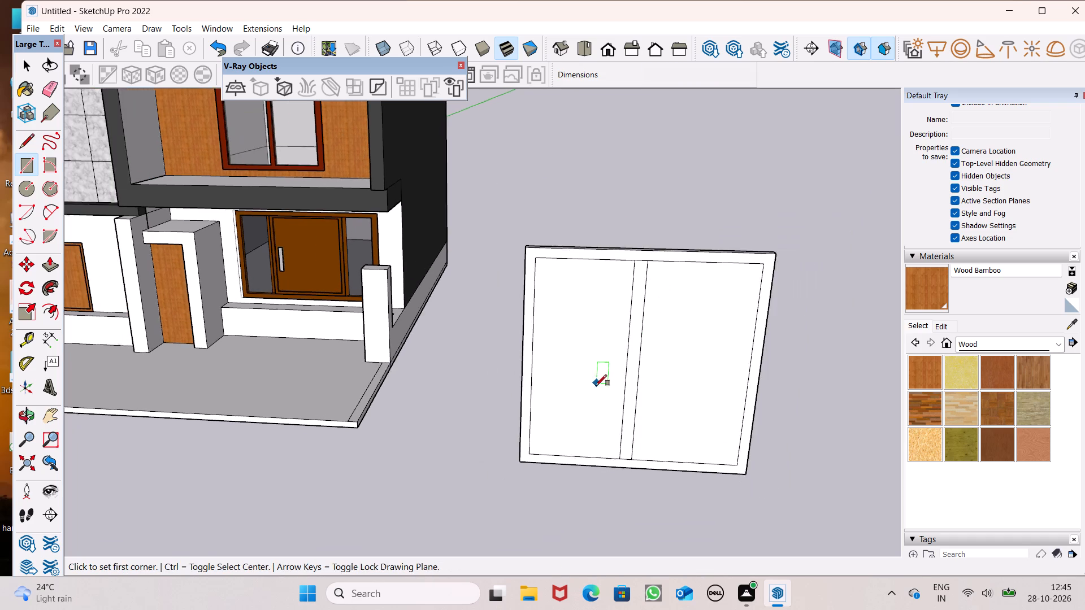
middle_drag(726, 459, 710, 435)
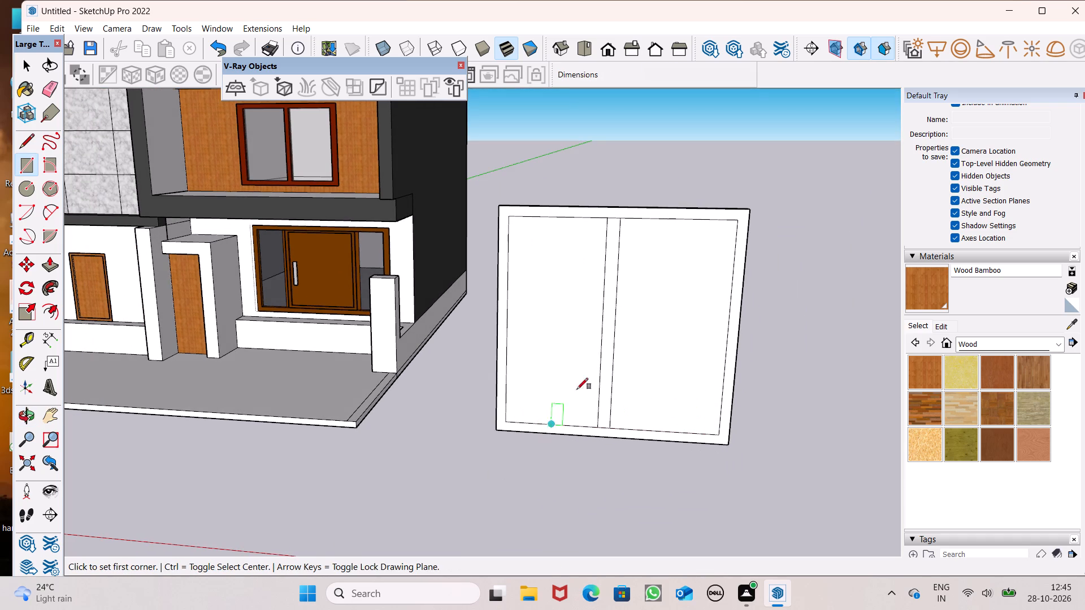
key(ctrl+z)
Draw a slimmer vertical rectangular strip, about 9' 9" tall, from the top midpoint to the bottom edge of the panel's inner face.
scroll(611, 222, up, 6)
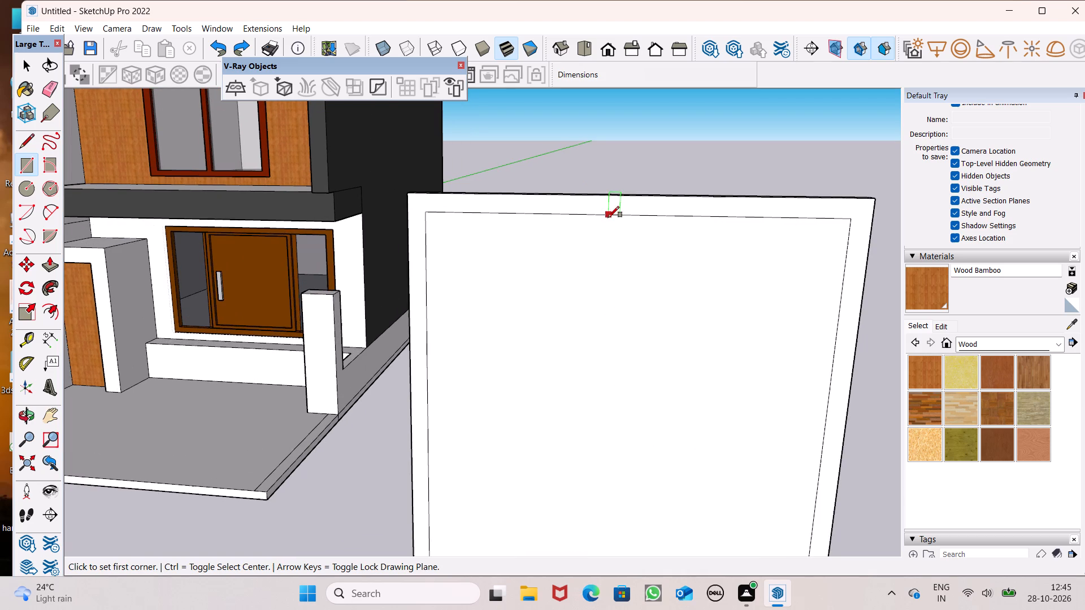
click(608, 215)
scroll(629, 256, down, 4)
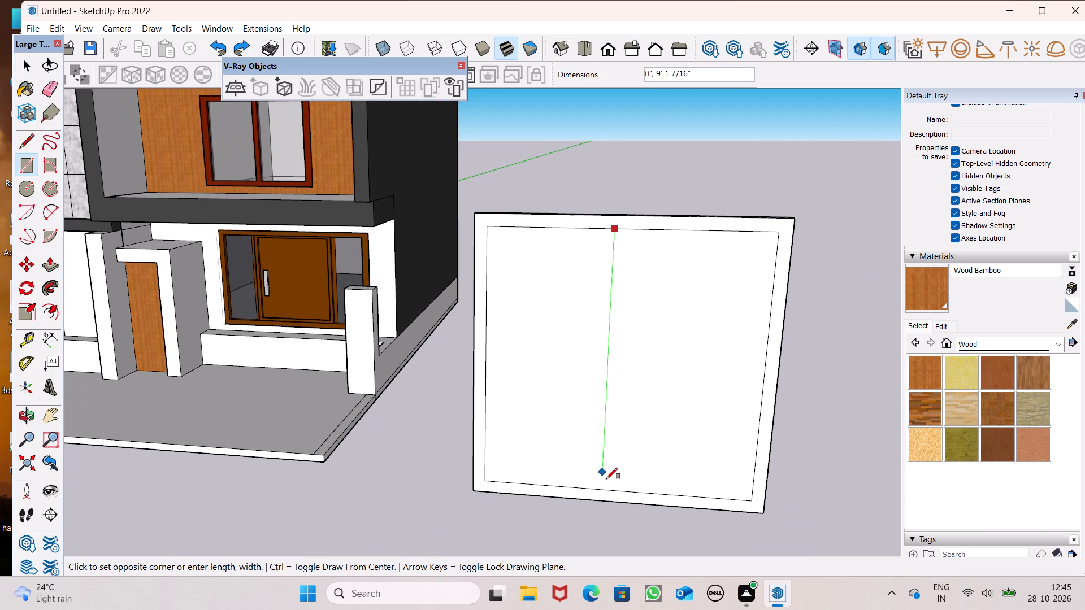
scroll(606, 485, up, 3)
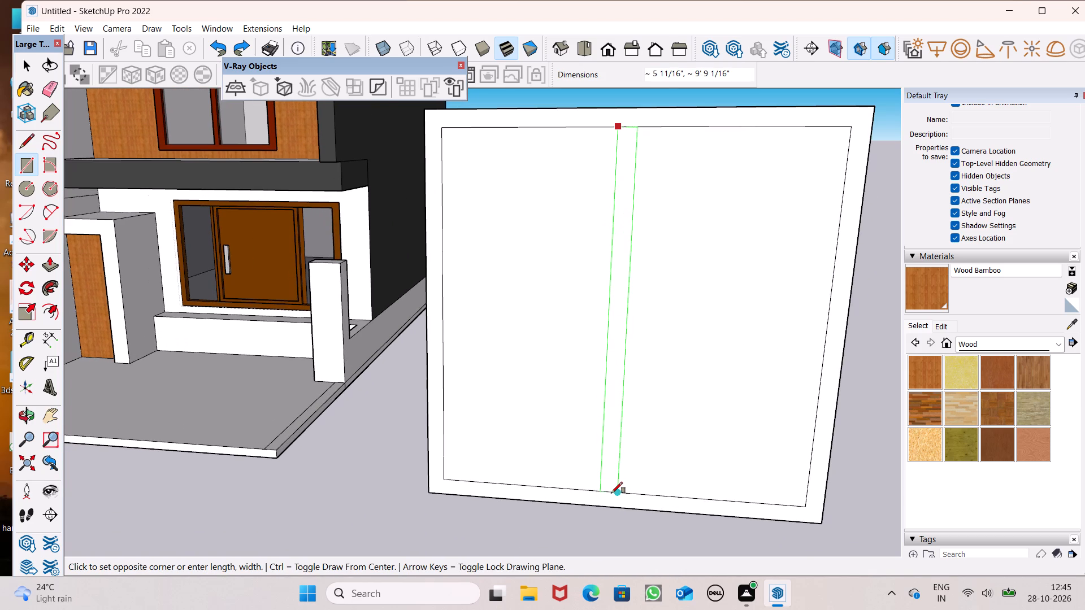
scroll(611, 493, up, 8)
click(609, 493)
scroll(559, 420, down, 8)
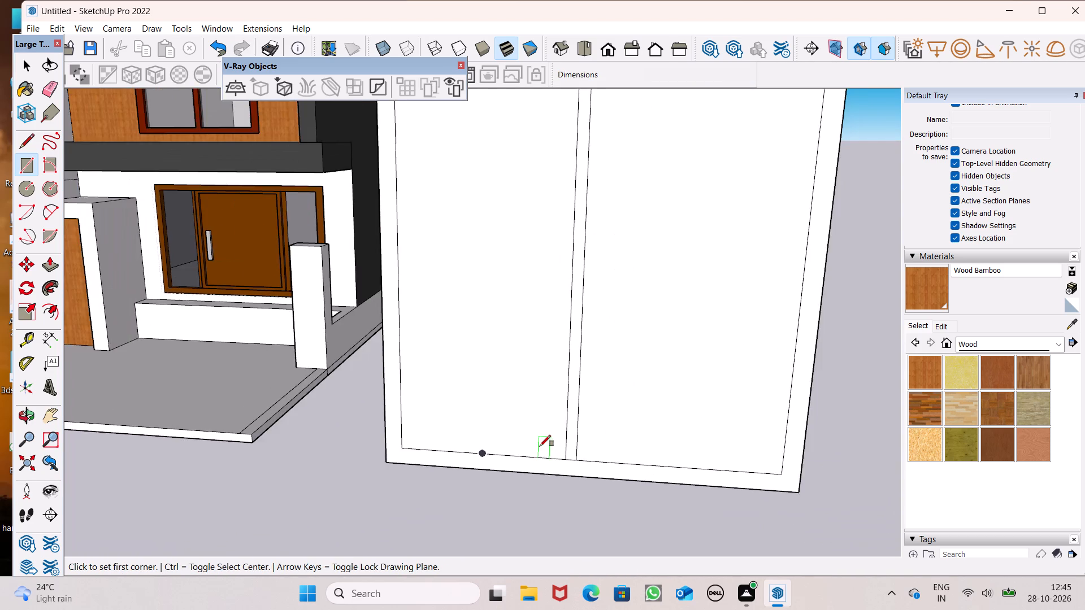
scroll(540, 446, down, 6)
Select the vertical strip with its edges and move it sideways to centre it within the panel's inner frame.
key(space)
scroll(545, 304, up, 4)
scroll(590, 198, up, 6)
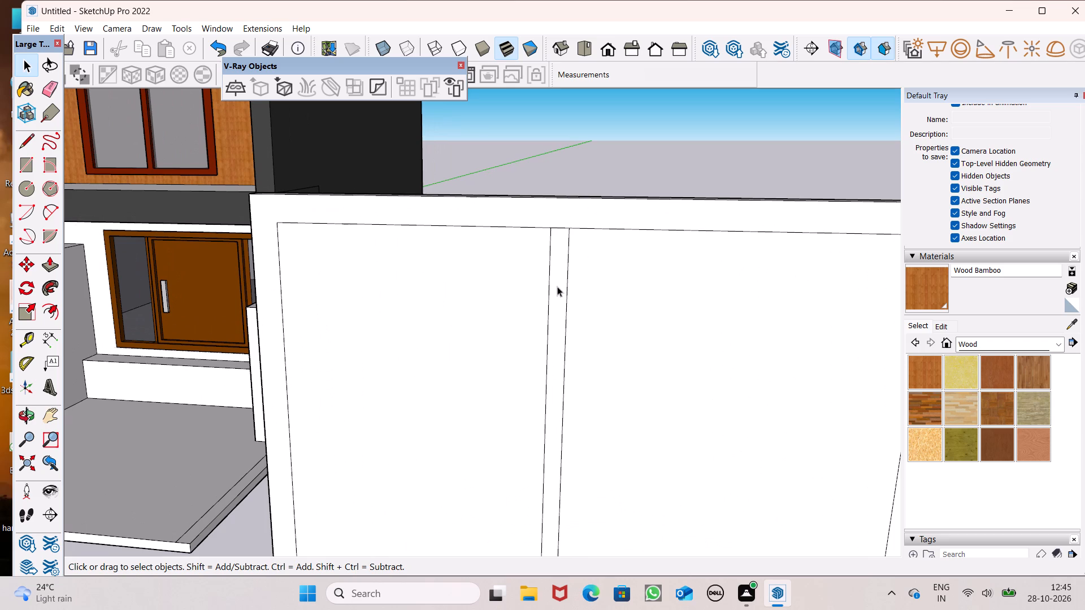
double_click(557, 287)
key(m)
key(Return)
drag(556, 285, 557, 285)
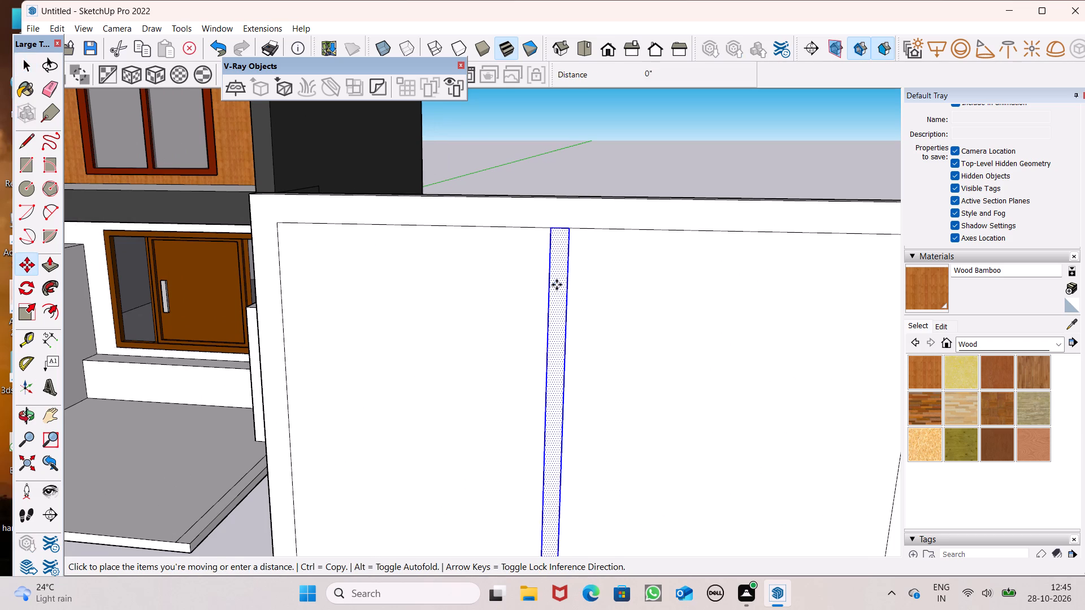
drag(557, 285, 592, 287)
scroll(590, 248, down, 11)
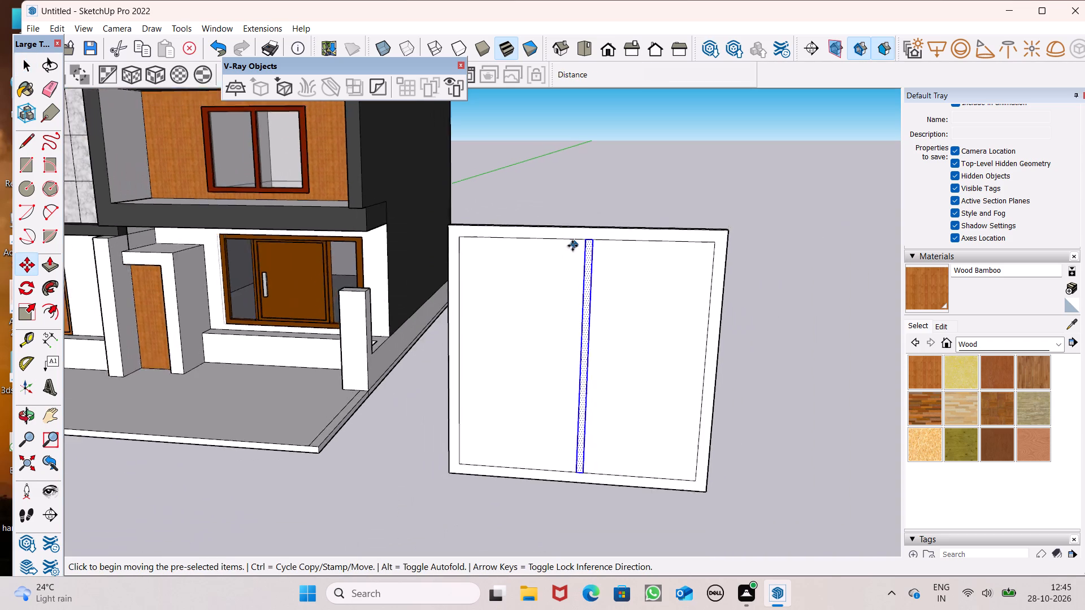
scroll(572, 246, down, 1)
scroll(563, 306, up, 7)
drag(582, 232, 577, 235)
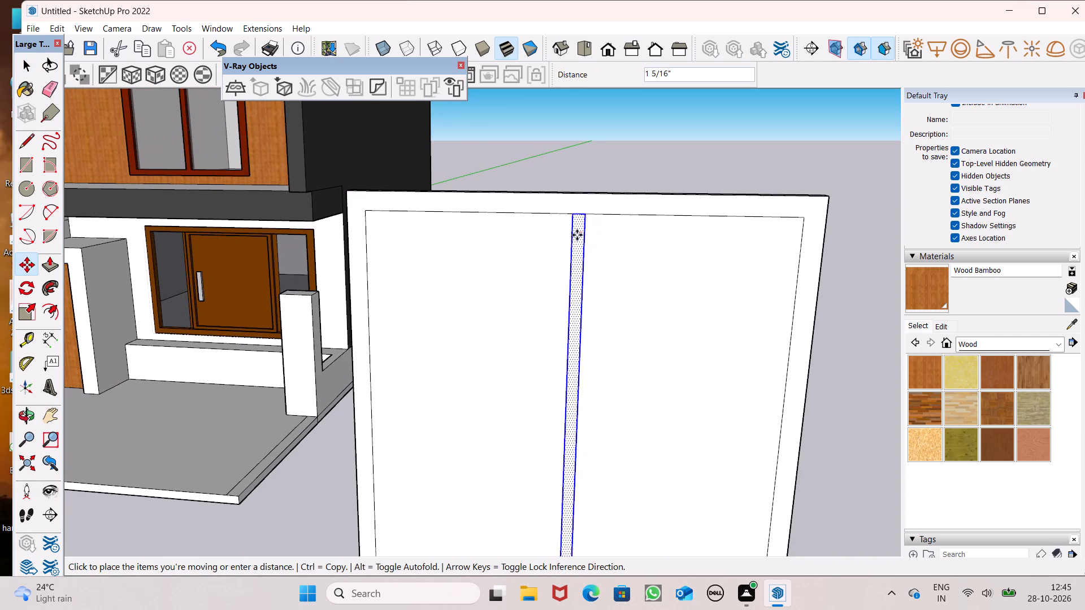
drag(577, 235, 568, 239)
scroll(619, 142, down, 7)
key(space)
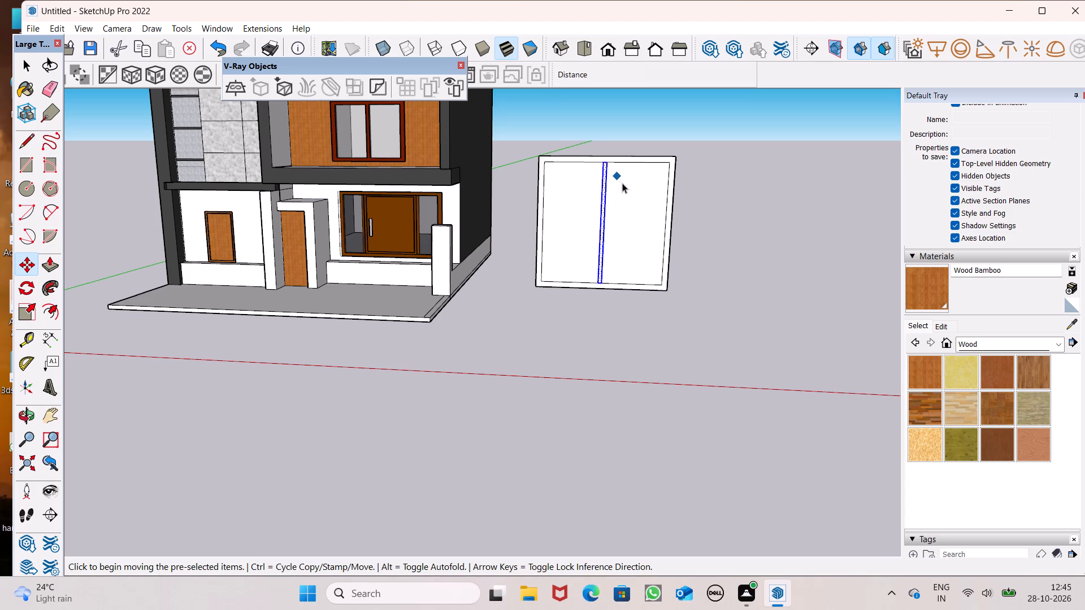
Push the two inner faces on either side of the vertical divider back 4" to open both panes.
click(704, 237)
scroll(631, 180, up, 3)
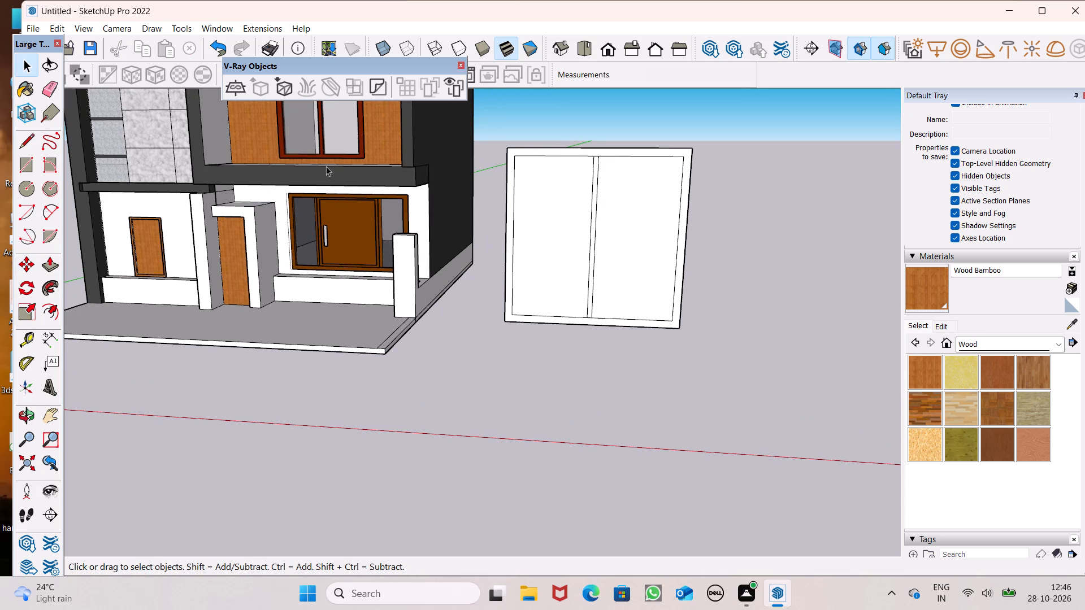
click(49, 271)
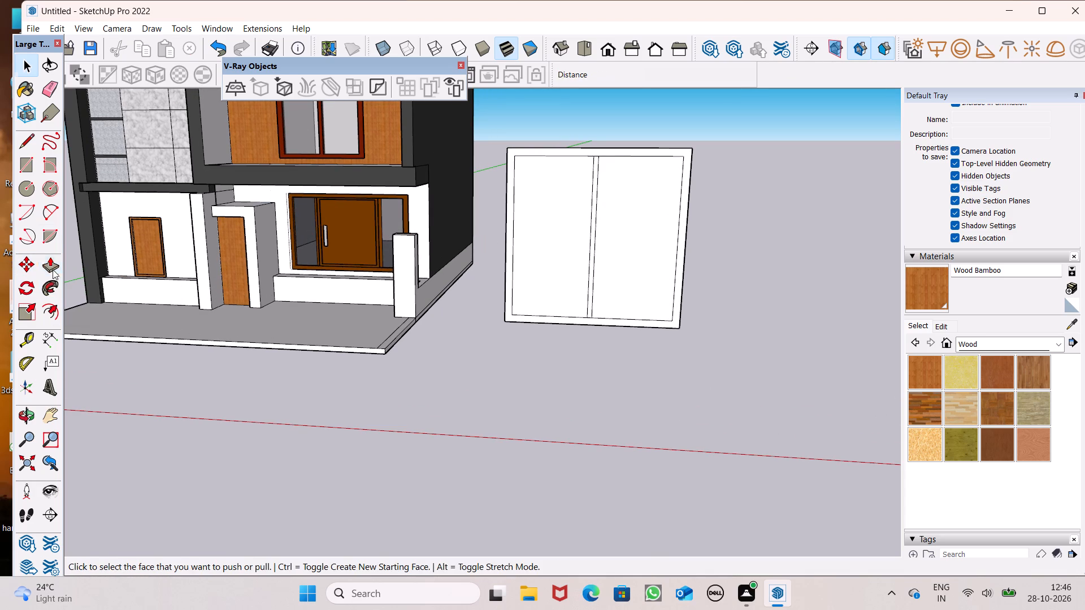
scroll(592, 389, up, 4)
scroll(578, 295, down, 4)
scroll(540, 193, up, 4)
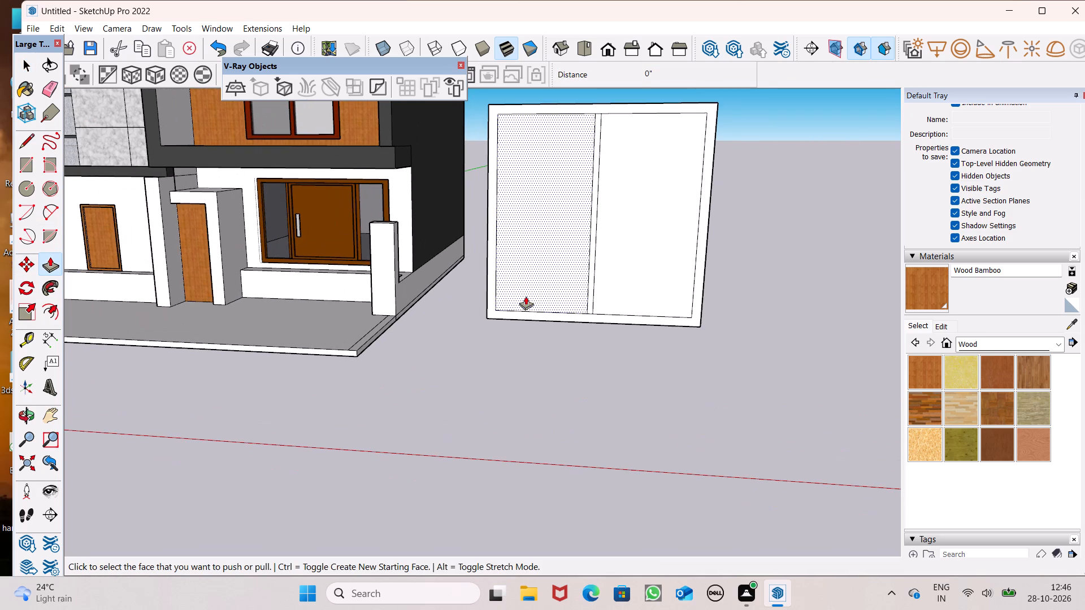
drag(511, 309, 562, 277)
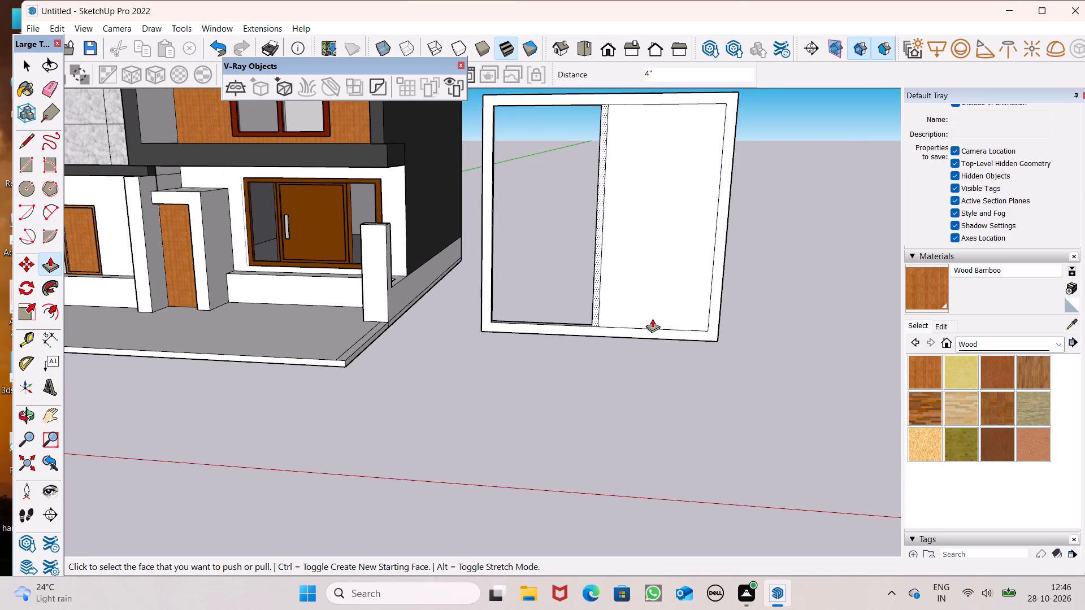
drag(623, 315, 659, 280)
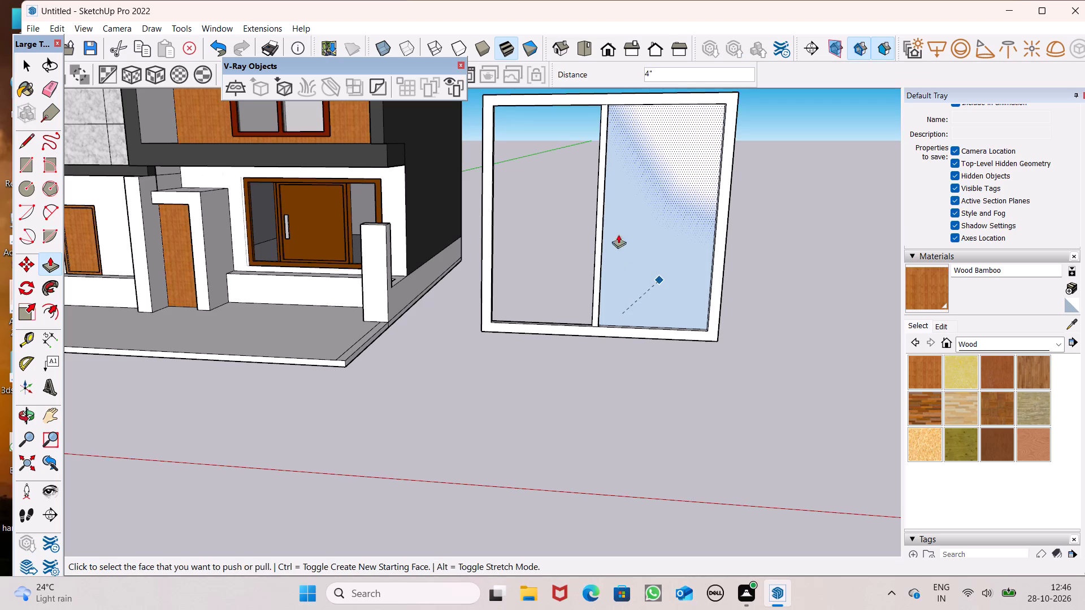
key(space)
Pull the front face of the panel's outer border forward by about 2 1/2" to thicken the frame.
scroll(514, 177, down, 2)
scroll(547, 268, down, 1)
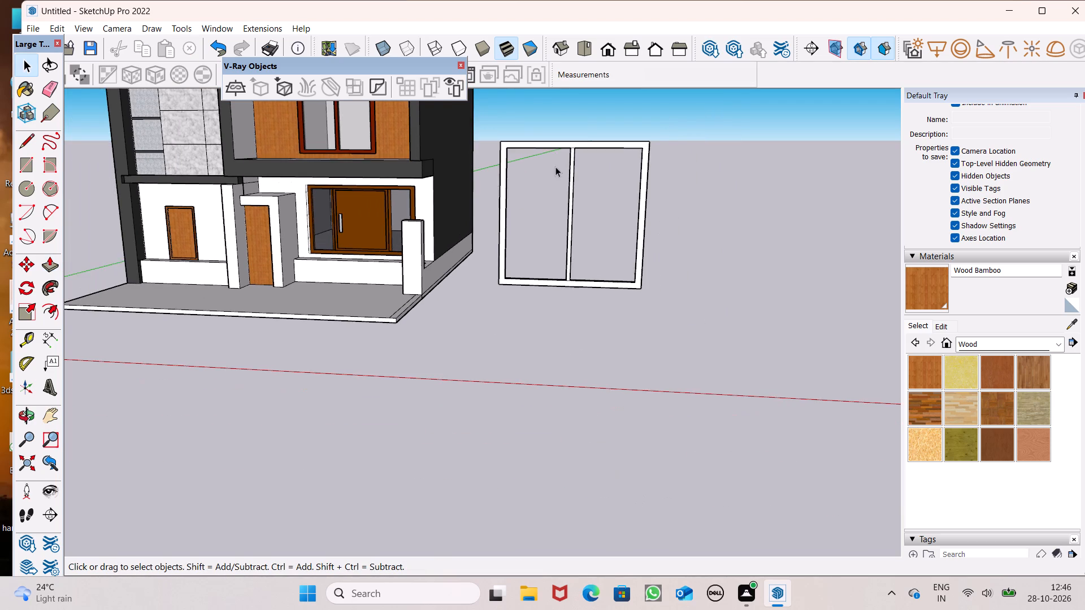
scroll(554, 156, down, 3)
middle_drag(548, 204, 363, 241)
scroll(372, 245, down, 4)
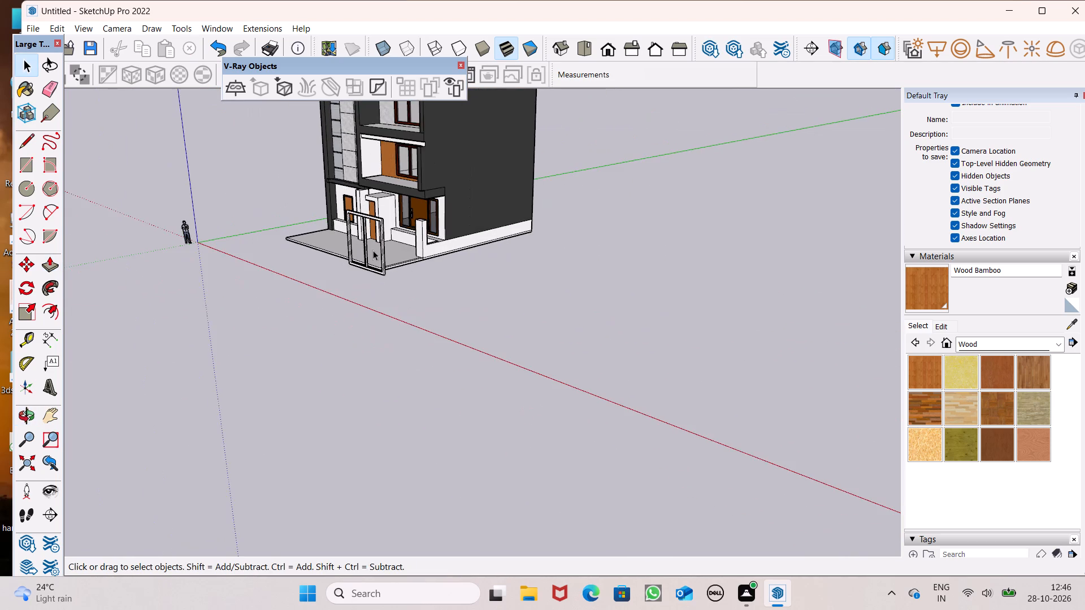
scroll(373, 257, up, 1)
scroll(436, 271, down, 12)
middle_drag(464, 304, 677, 387)
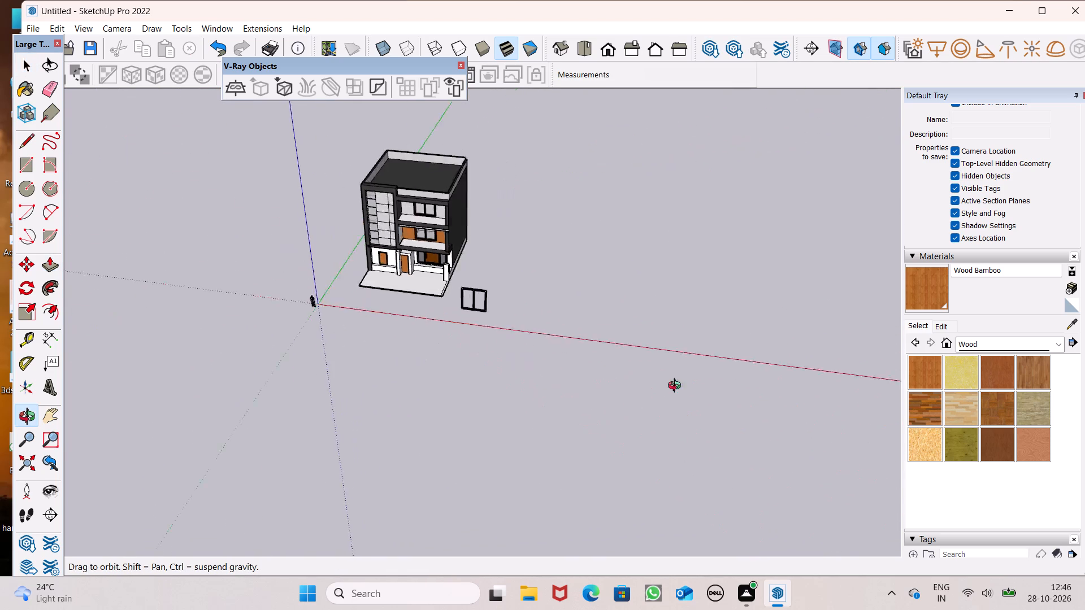
middle_drag(677, 387, 752, 381)
scroll(584, 296, up, 14)
scroll(566, 317, up, 7)
middle_drag(538, 318, 575, 325)
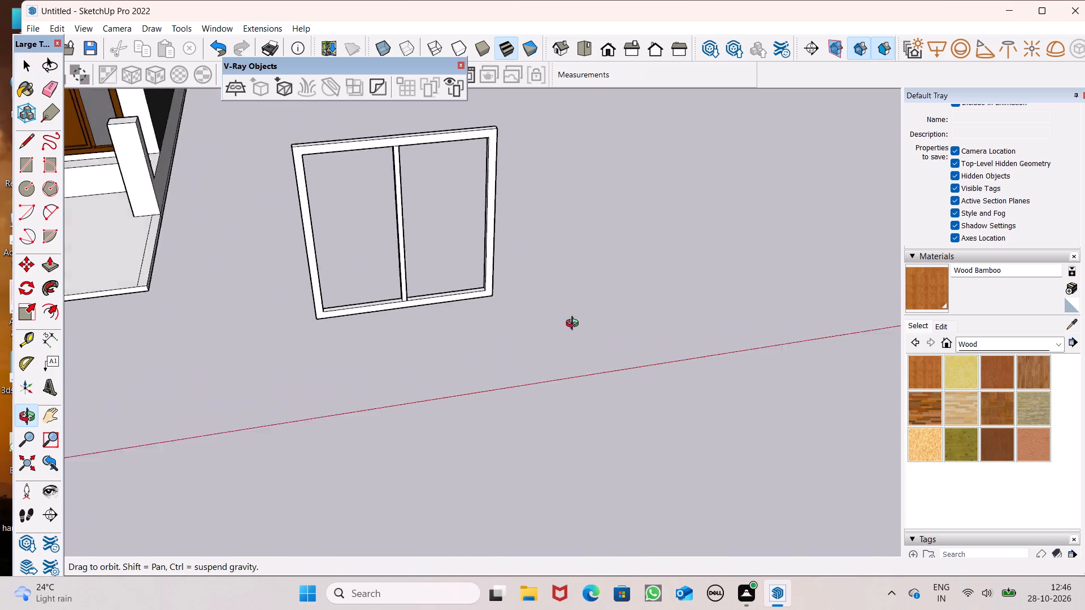
middle_drag(575, 325, 737, 307)
click(42, 271)
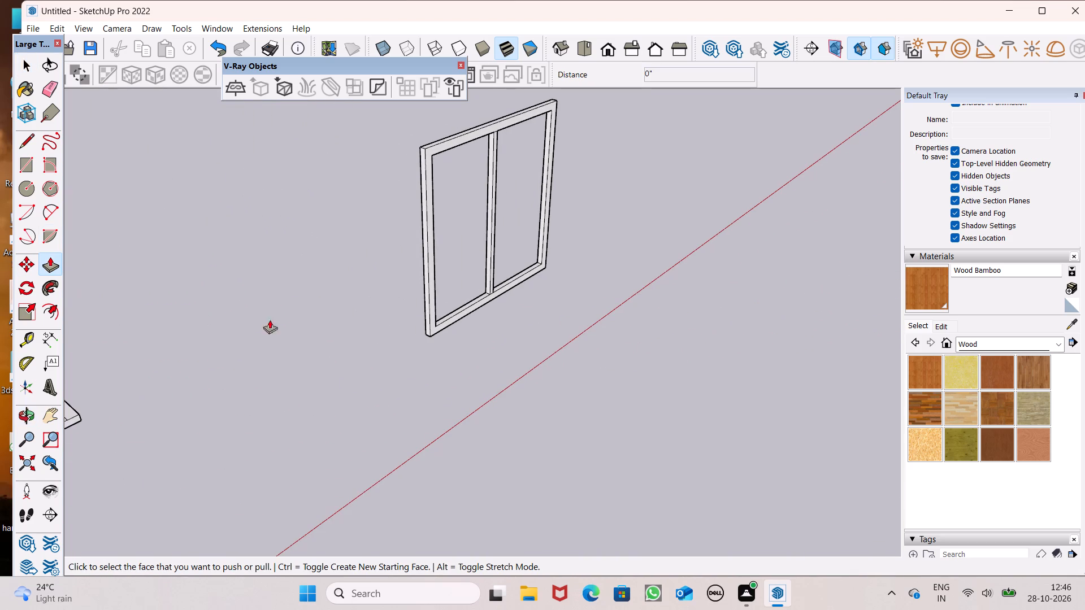
scroll(306, 320, up, 5)
scroll(462, 379, down, 4)
scroll(517, 339, up, 4)
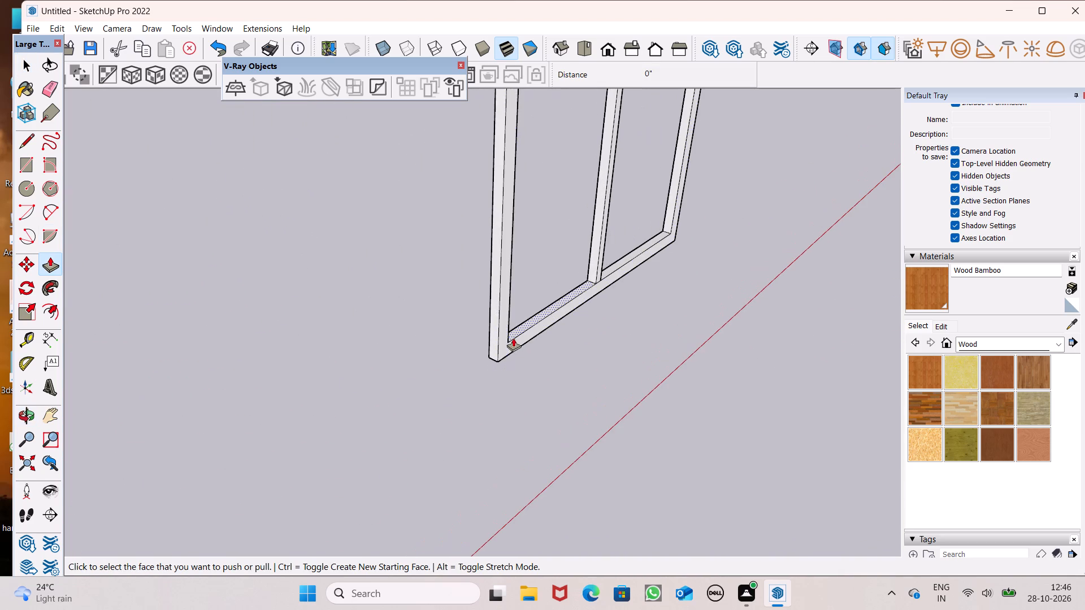
drag(513, 347, 512, 342)
click(512, 341)
drag(508, 342, 522, 350)
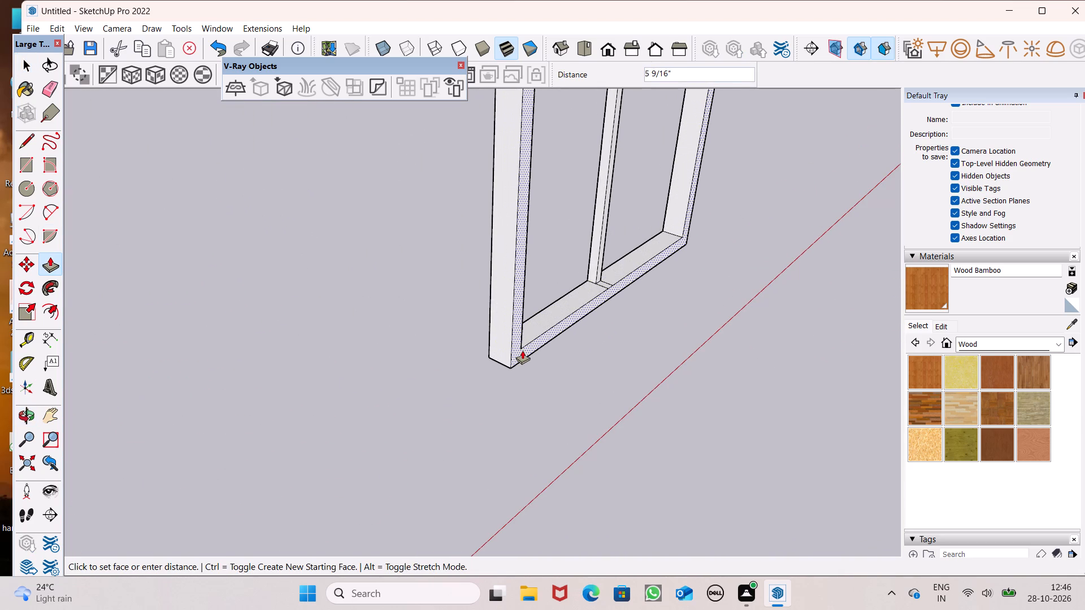
drag(522, 350, 510, 352)
scroll(600, 331, down, 5)
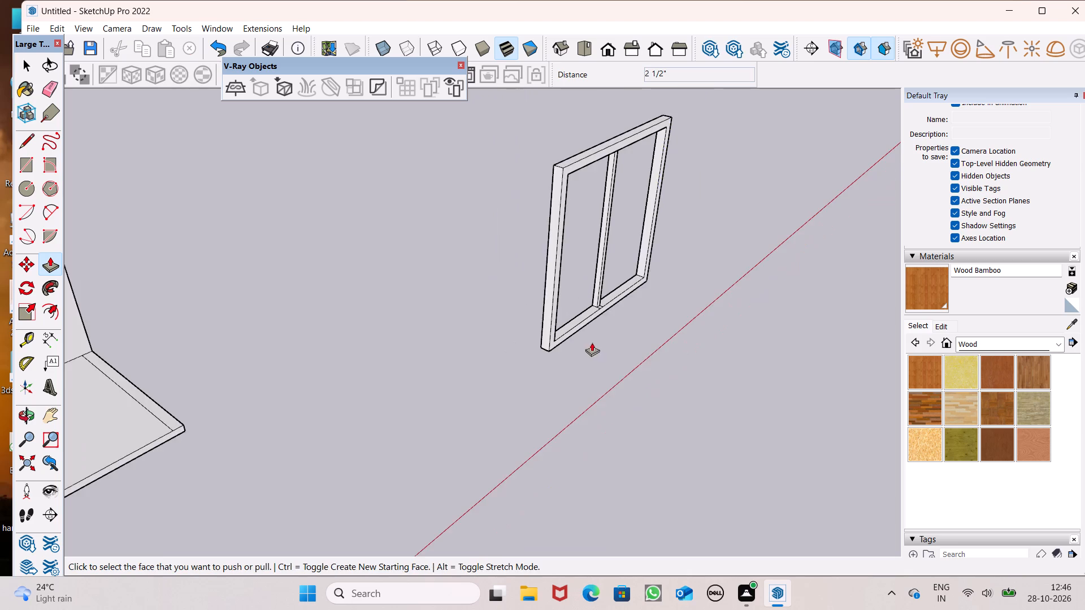
Pull the vertical divider's front face forward about 2 11/16" to meet the front edge of the outer frame.
middle_drag(589, 355, 1035, 300)
middle_drag(694, 264, 671, 268)
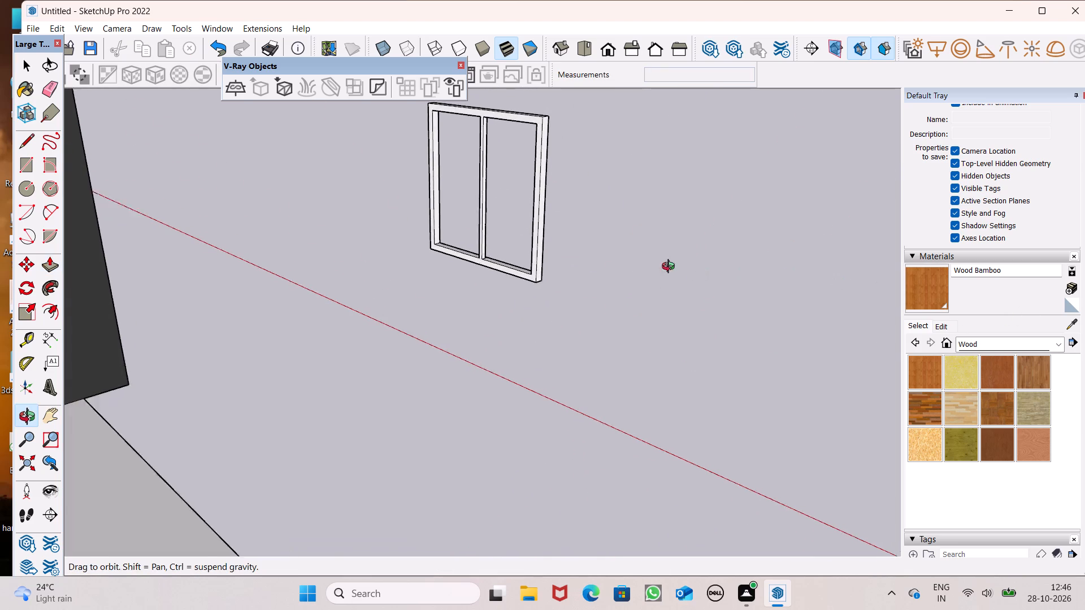
middle_drag(671, 268, 102, 282)
scroll(588, 333, down, 3)
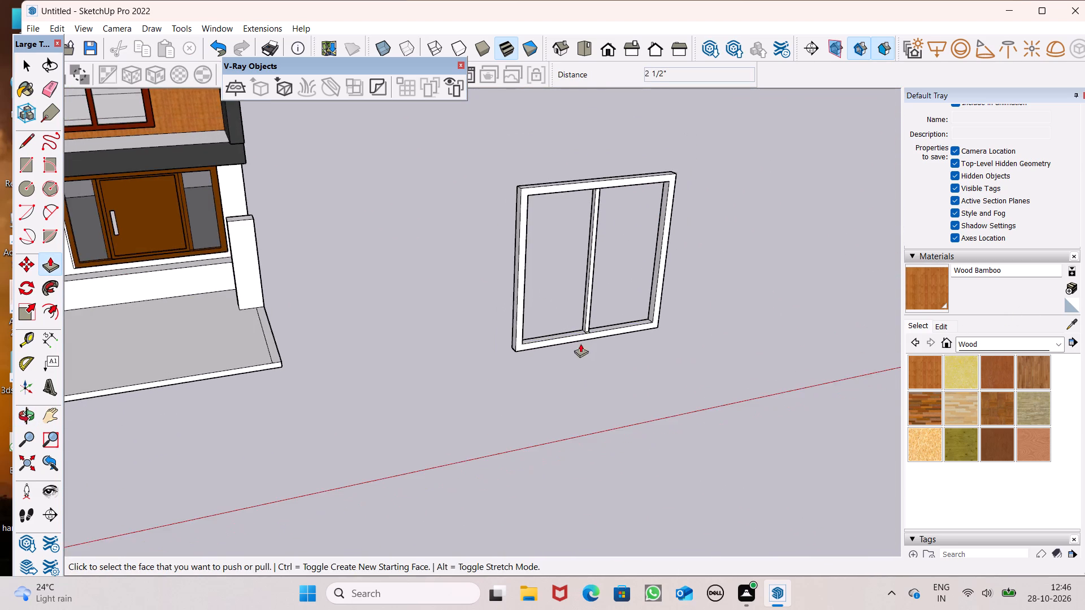
middle_drag(579, 364, 556, 485)
scroll(555, 485, up, 15)
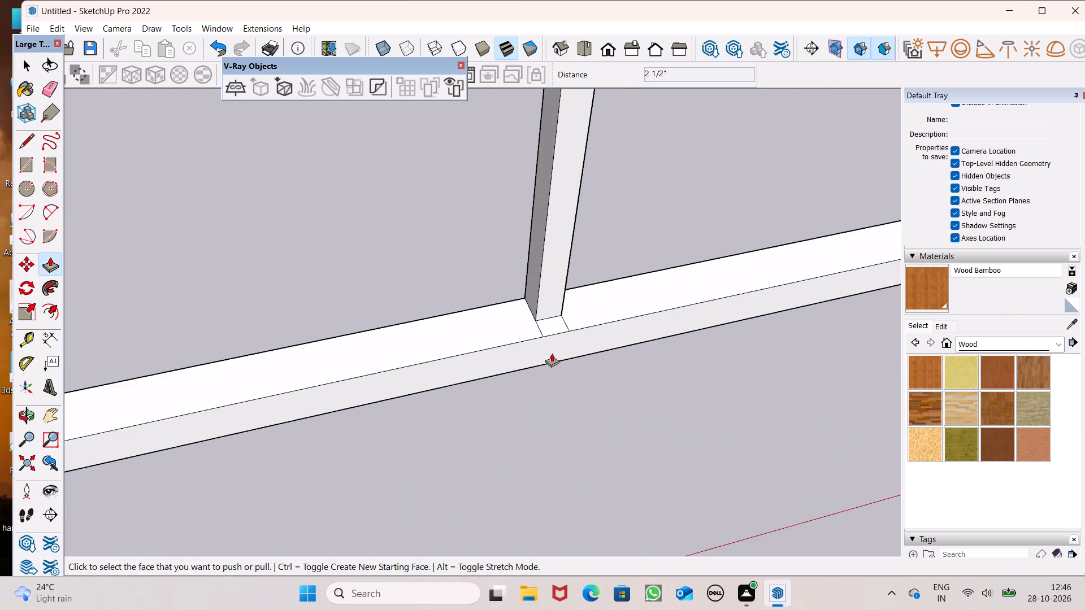
scroll(552, 352, up, 3)
scroll(575, 302, down, 11)
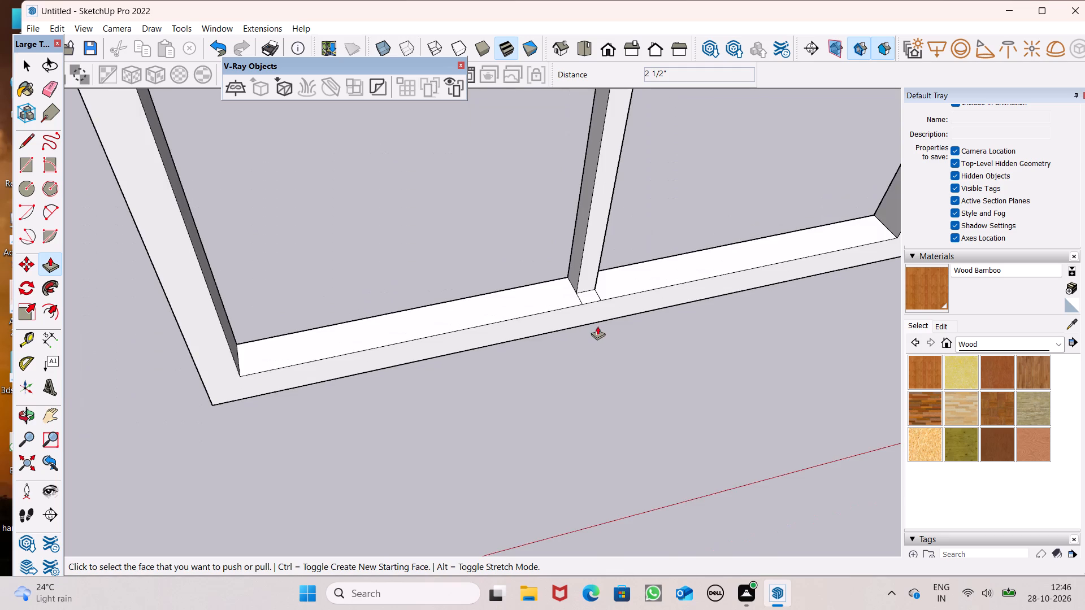
scroll(597, 326, up, 4)
drag(579, 255, 550, 294)
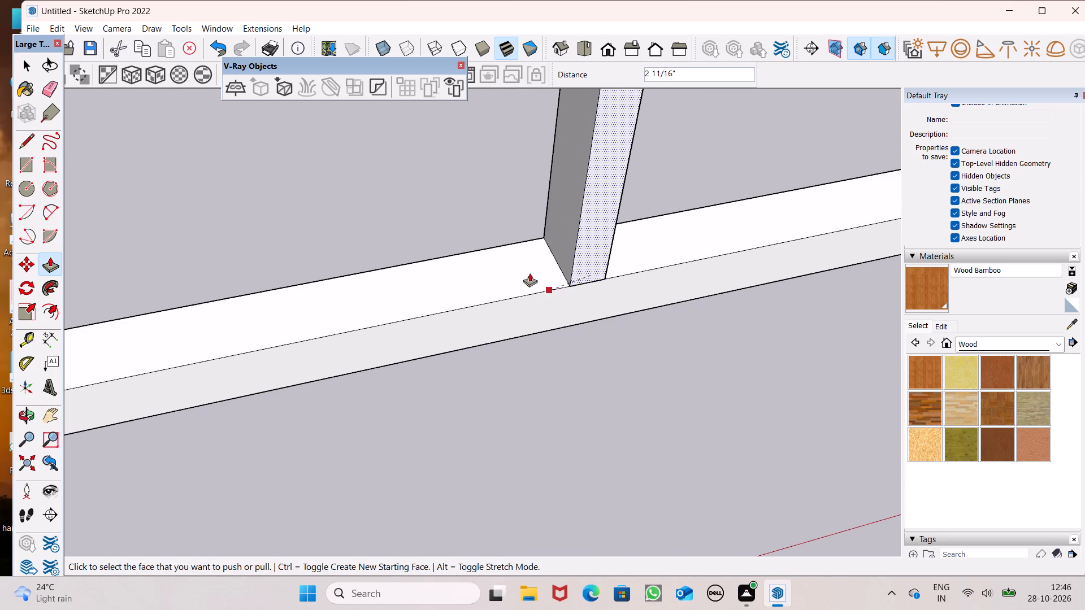
scroll(597, 256, down, 7)
key(space)
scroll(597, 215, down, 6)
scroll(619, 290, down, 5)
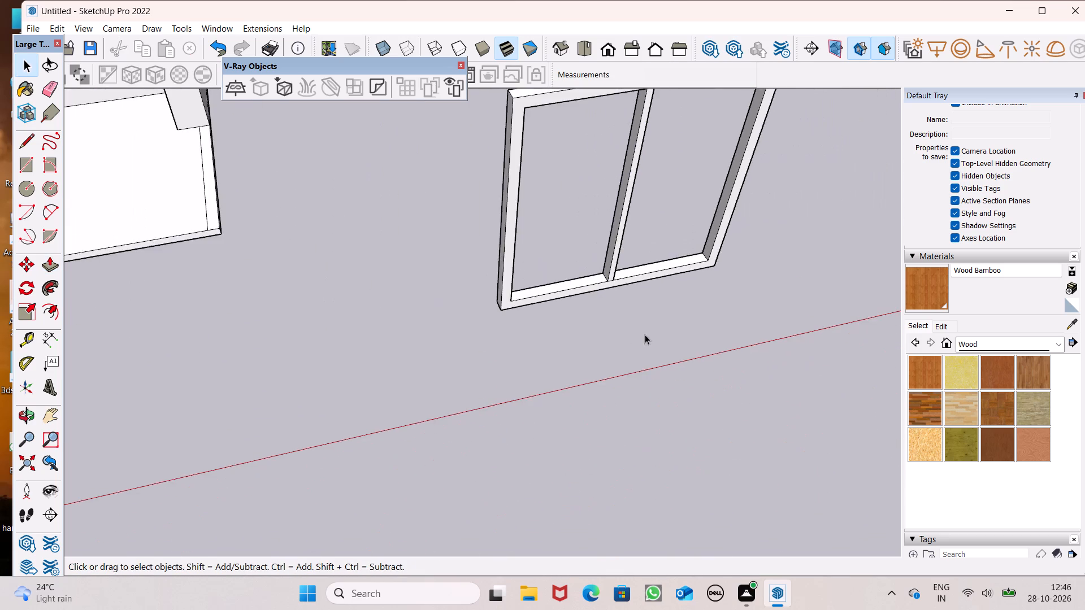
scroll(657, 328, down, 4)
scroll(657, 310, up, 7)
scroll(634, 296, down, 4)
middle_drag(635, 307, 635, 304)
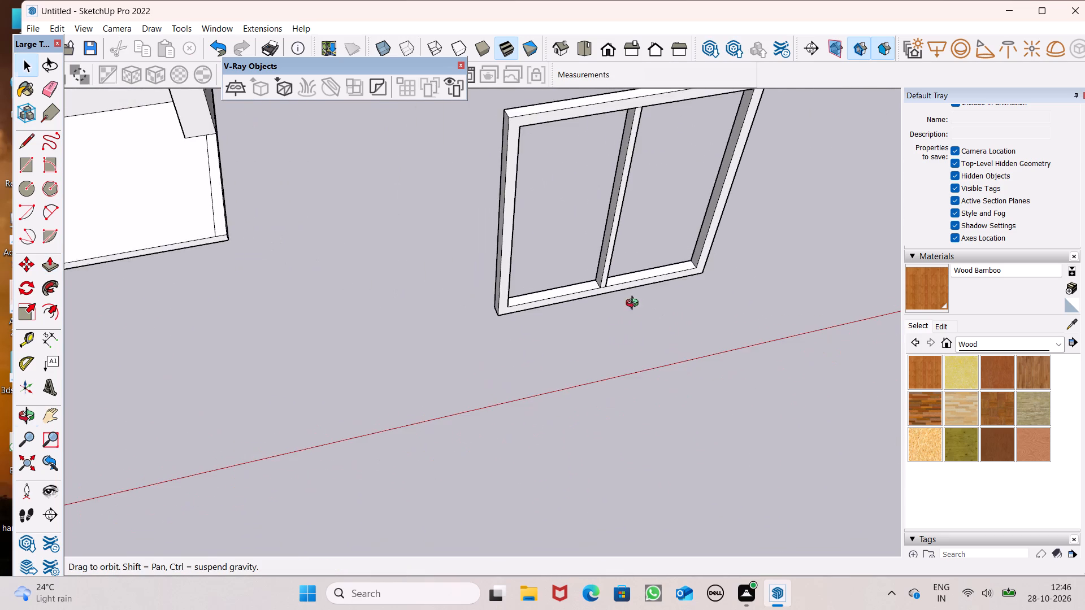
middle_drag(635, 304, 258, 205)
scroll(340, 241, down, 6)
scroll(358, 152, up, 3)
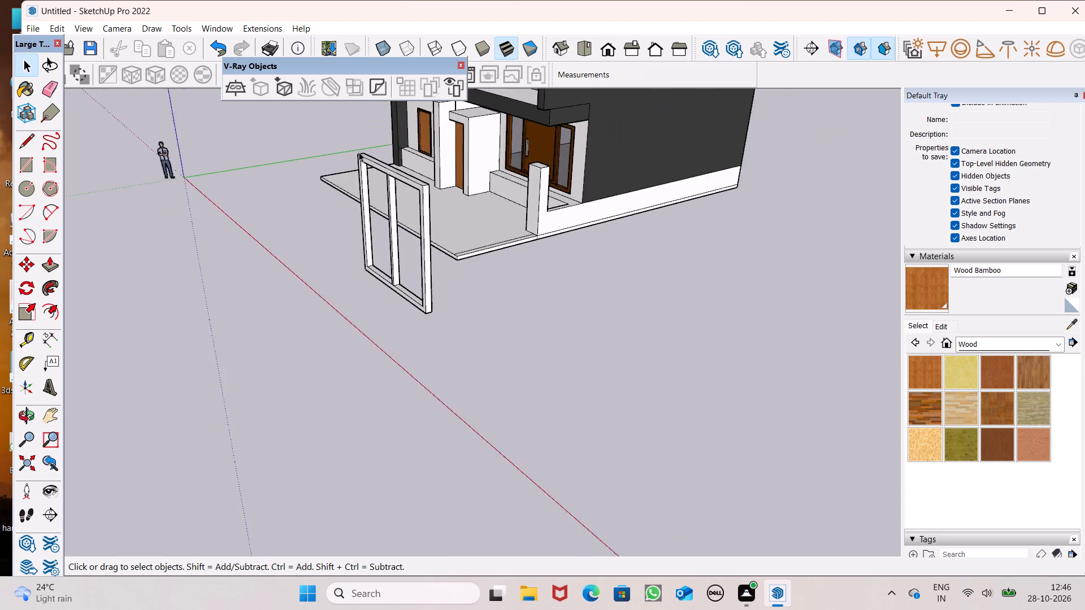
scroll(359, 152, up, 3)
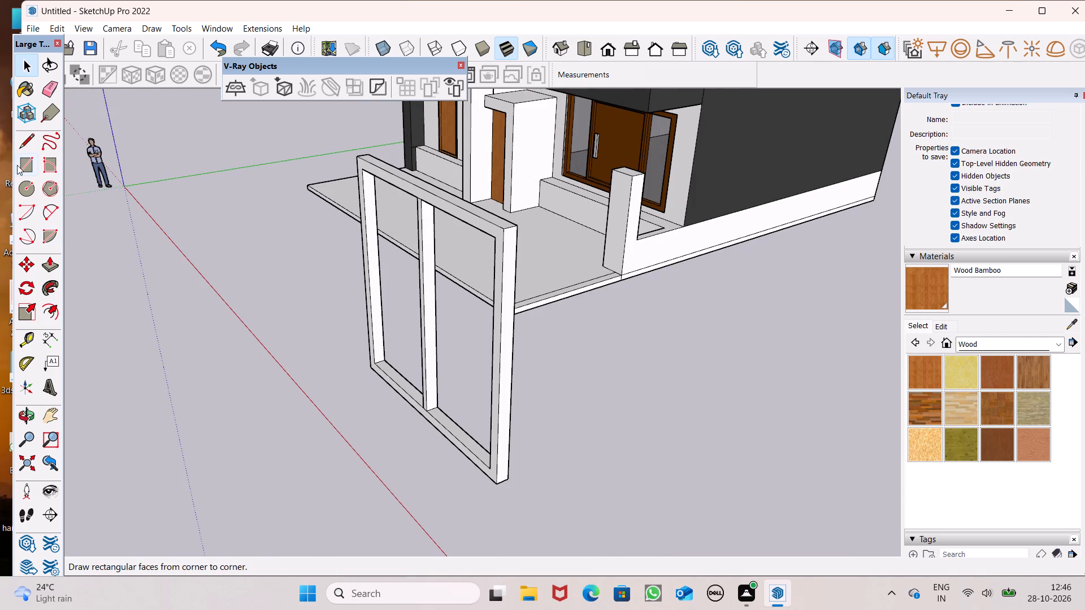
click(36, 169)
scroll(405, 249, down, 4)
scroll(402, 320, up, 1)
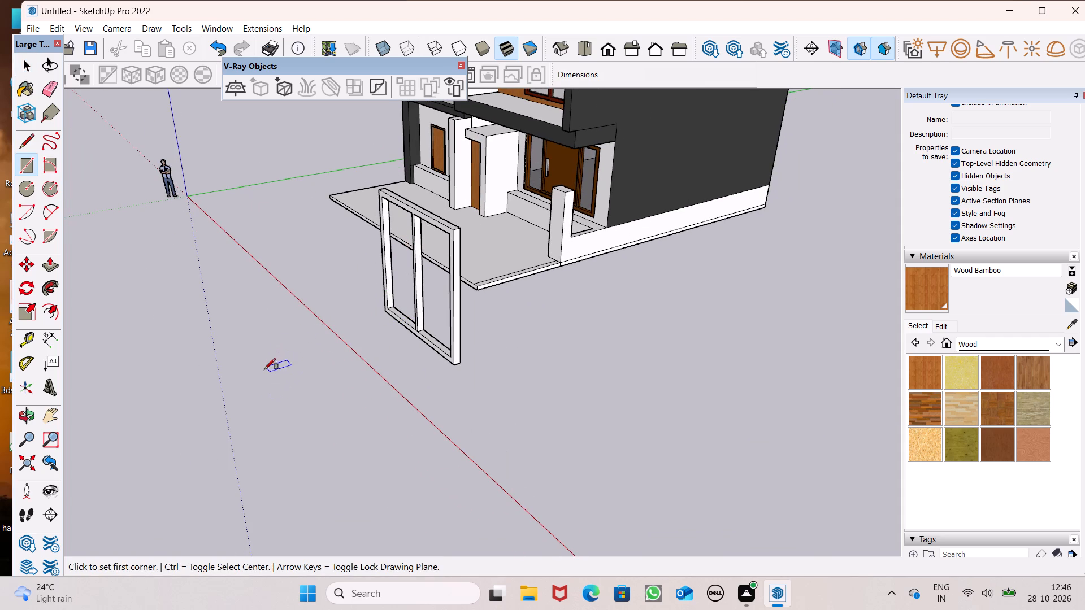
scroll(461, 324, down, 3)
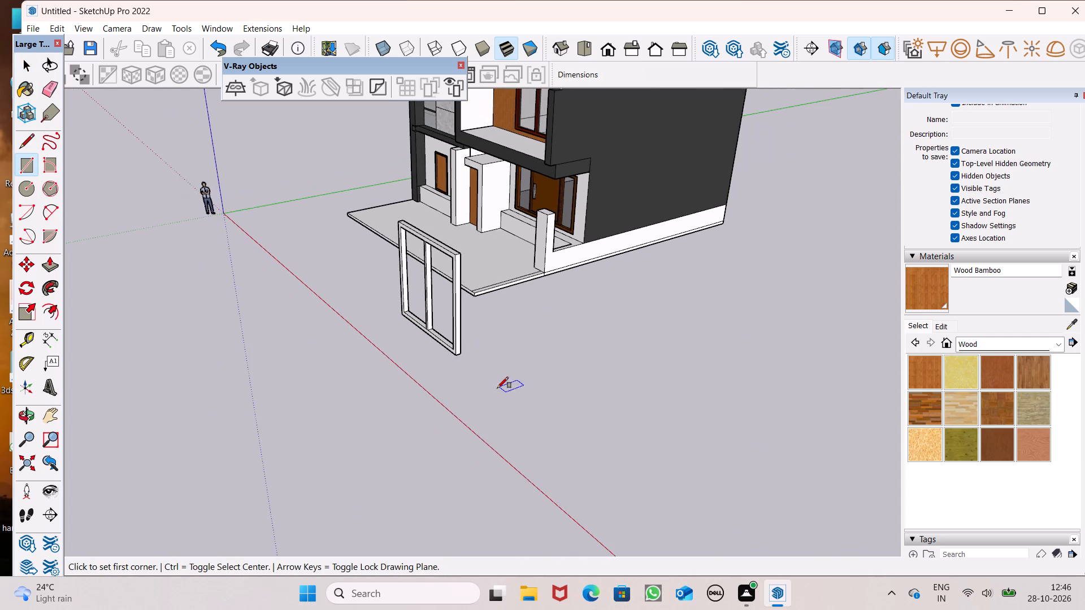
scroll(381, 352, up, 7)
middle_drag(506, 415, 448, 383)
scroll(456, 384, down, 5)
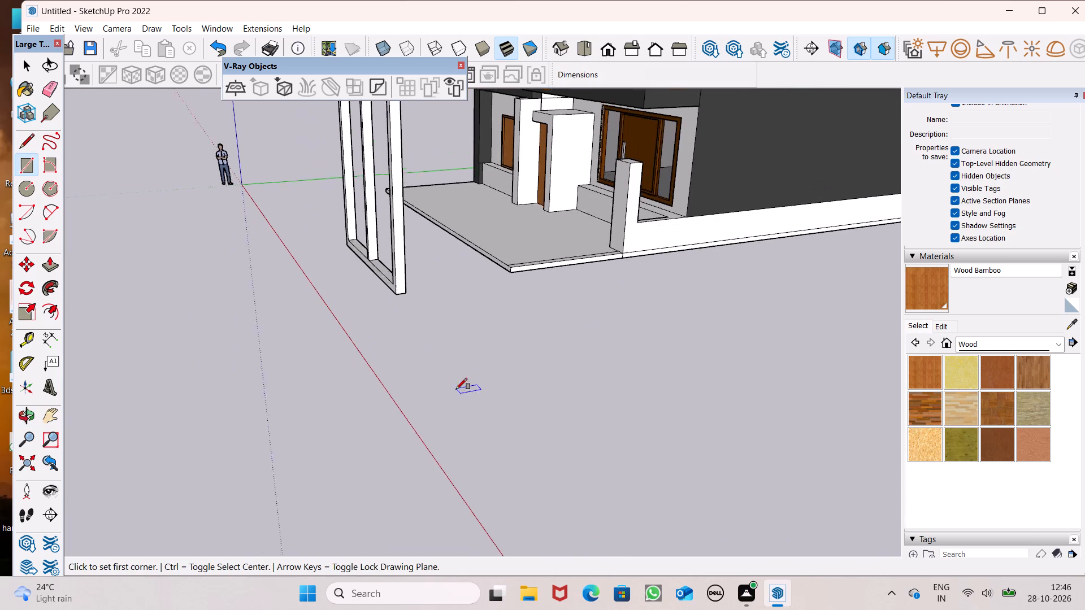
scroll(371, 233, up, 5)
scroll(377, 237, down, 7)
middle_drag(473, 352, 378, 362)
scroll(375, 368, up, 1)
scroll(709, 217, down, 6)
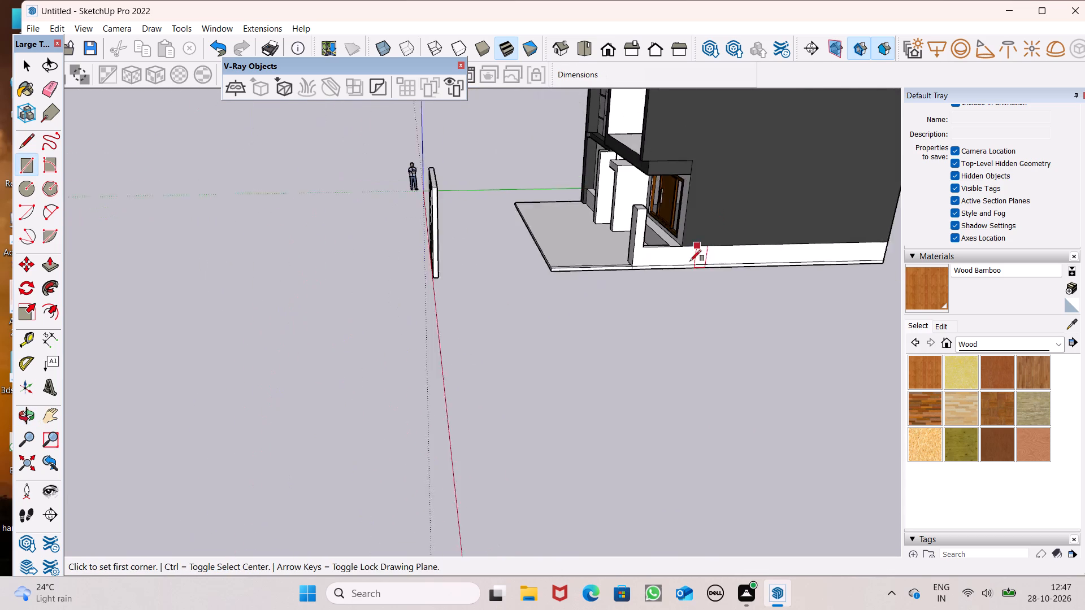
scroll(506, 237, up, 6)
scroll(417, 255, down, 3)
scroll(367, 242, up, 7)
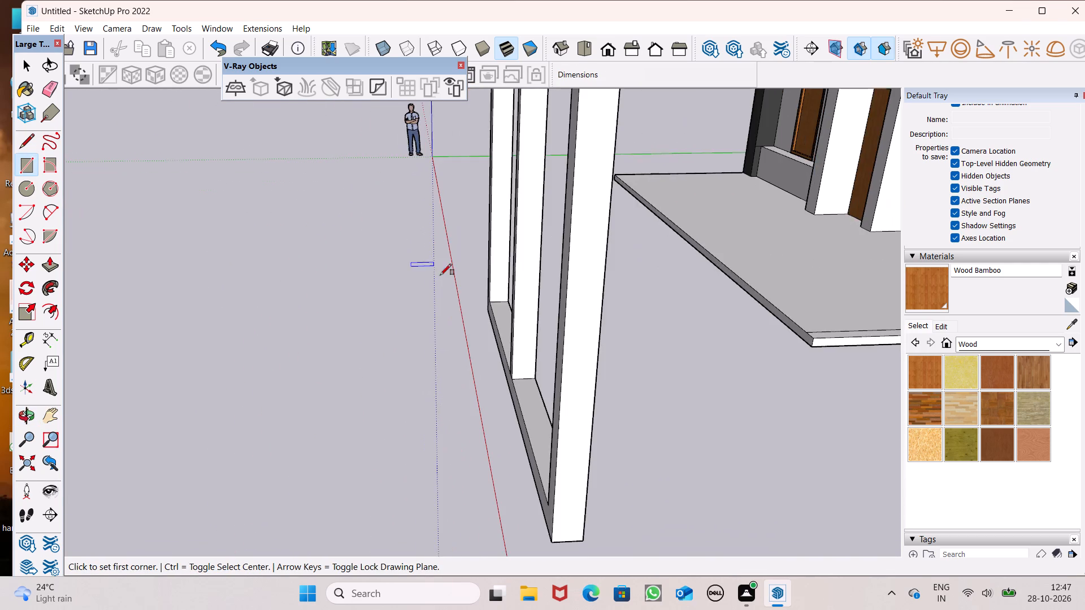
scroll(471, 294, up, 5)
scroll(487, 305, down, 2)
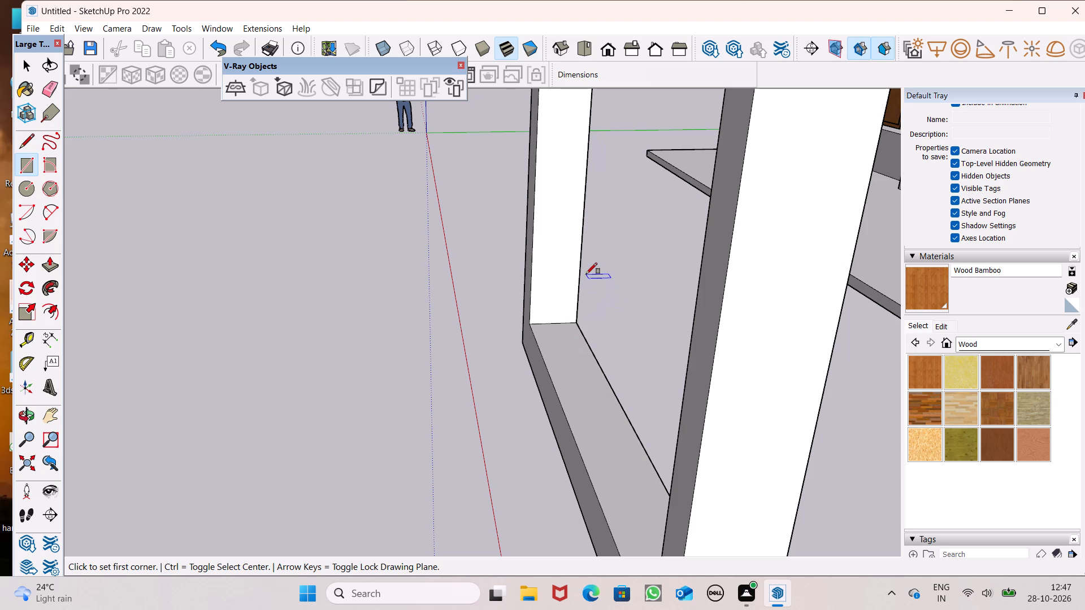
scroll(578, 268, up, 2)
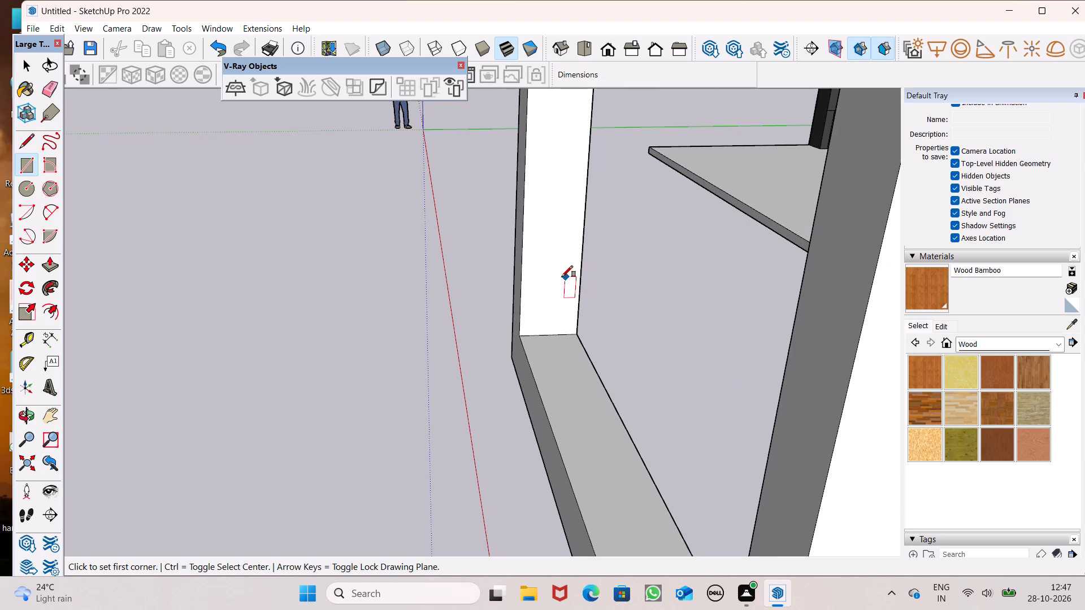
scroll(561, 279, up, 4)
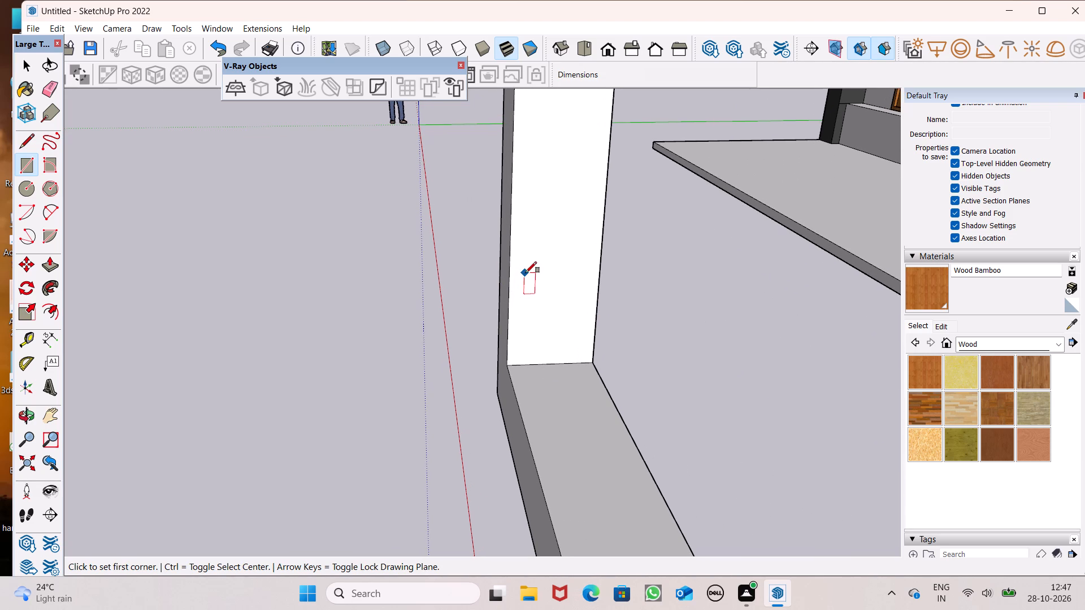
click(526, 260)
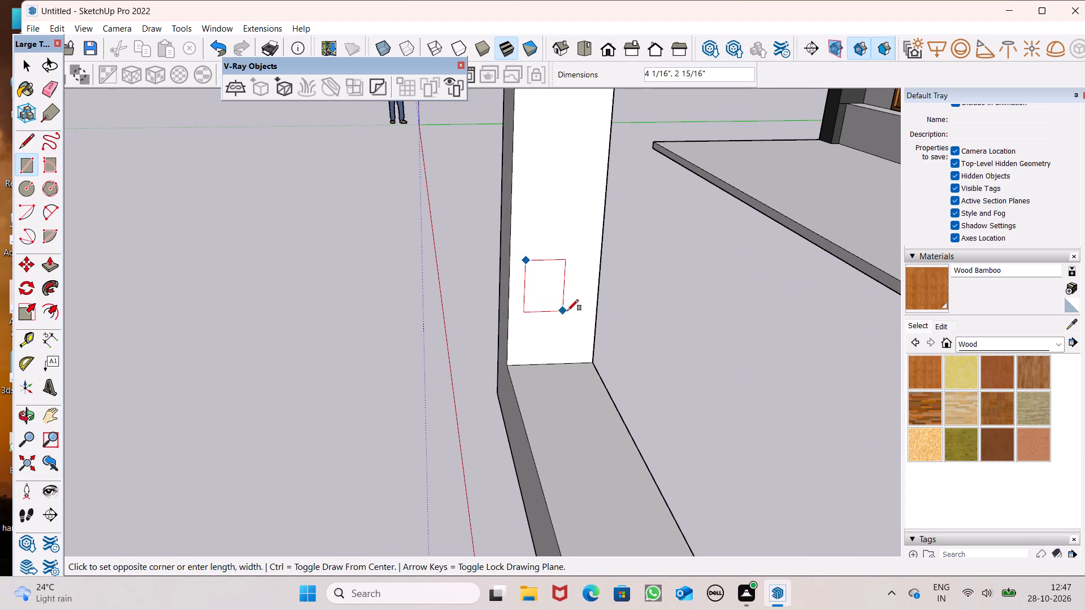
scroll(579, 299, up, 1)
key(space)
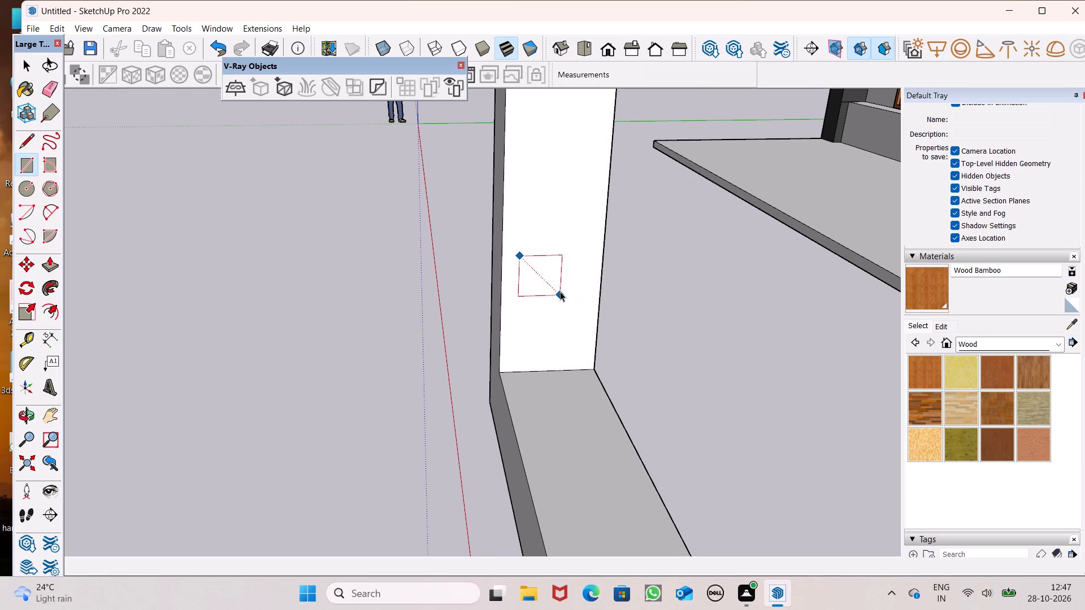
Draw a rectangle about 3 3/4" by 2 5/16" near the bottom of the outer upright's inner side face.
click(24, 167)
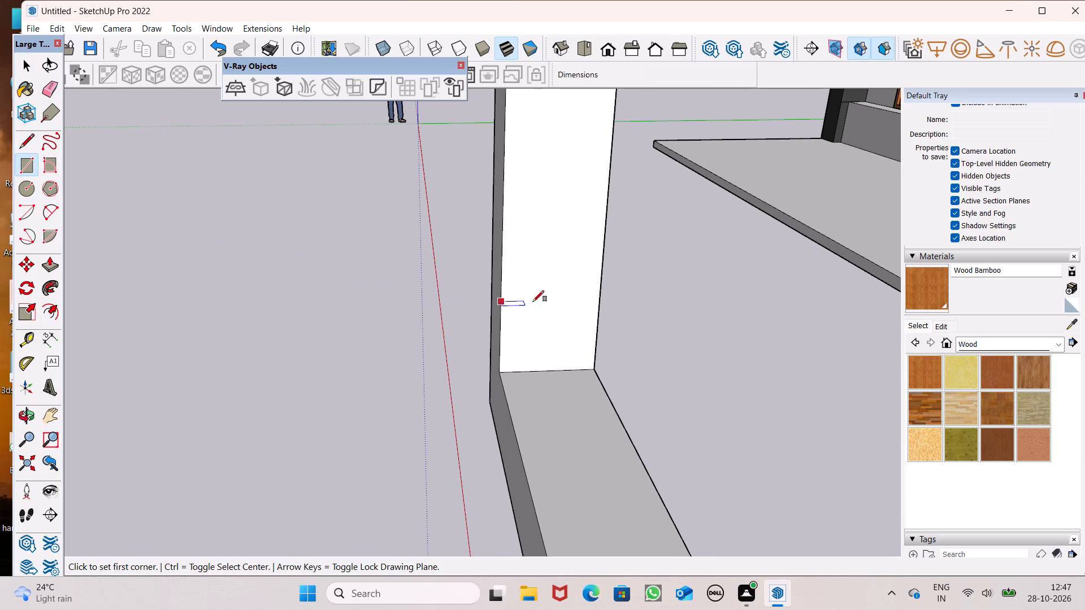
middle_drag(600, 308, 602, 287)
scroll(569, 267, up, 1)
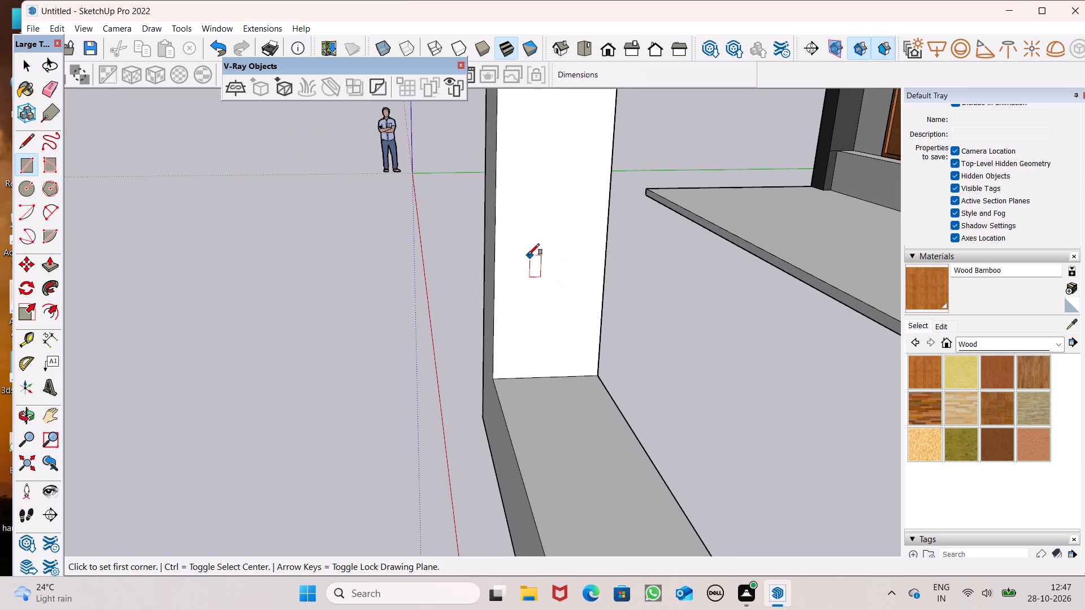
click(520, 241)
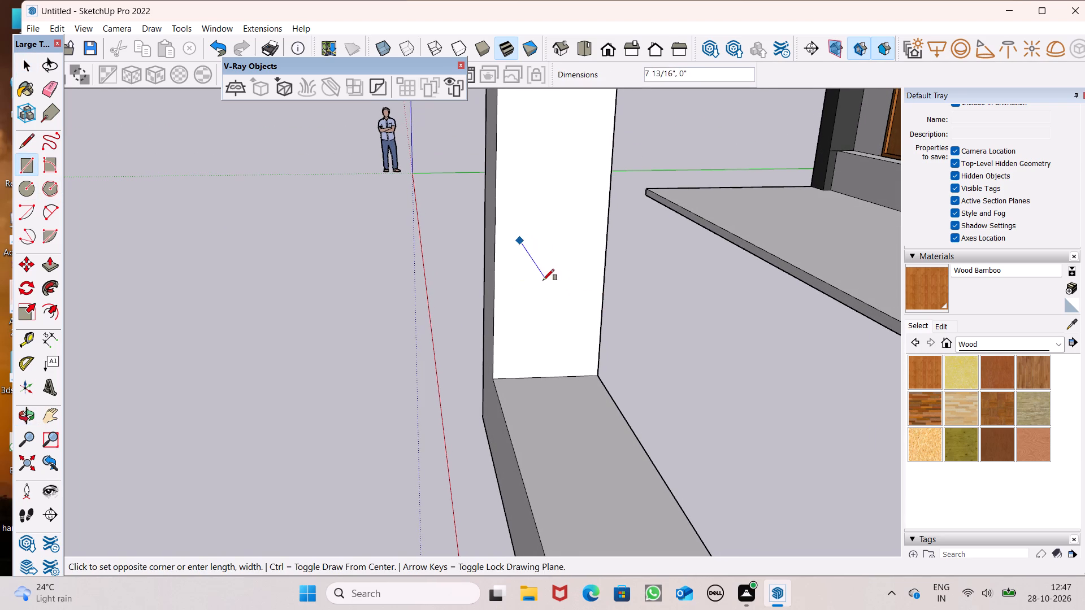
click(580, 275)
key(space)
Copy the small rectangle straight up the upright by about 6 9/16" and array it as seven evenly spaced copies.
click(572, 265)
click(565, 261)
double_click(564, 259)
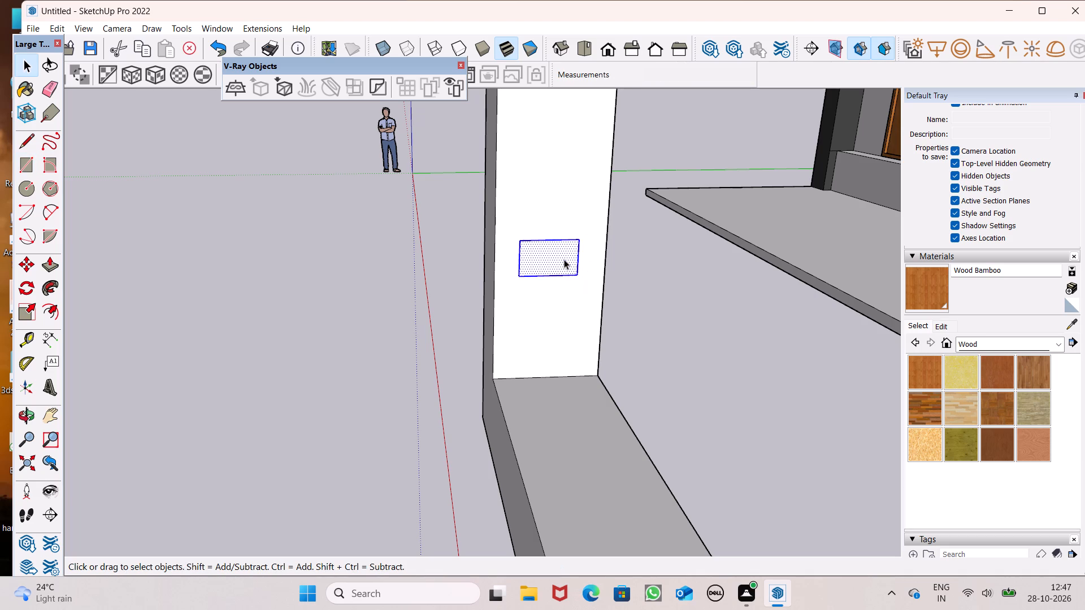
key(m)
key(Return)
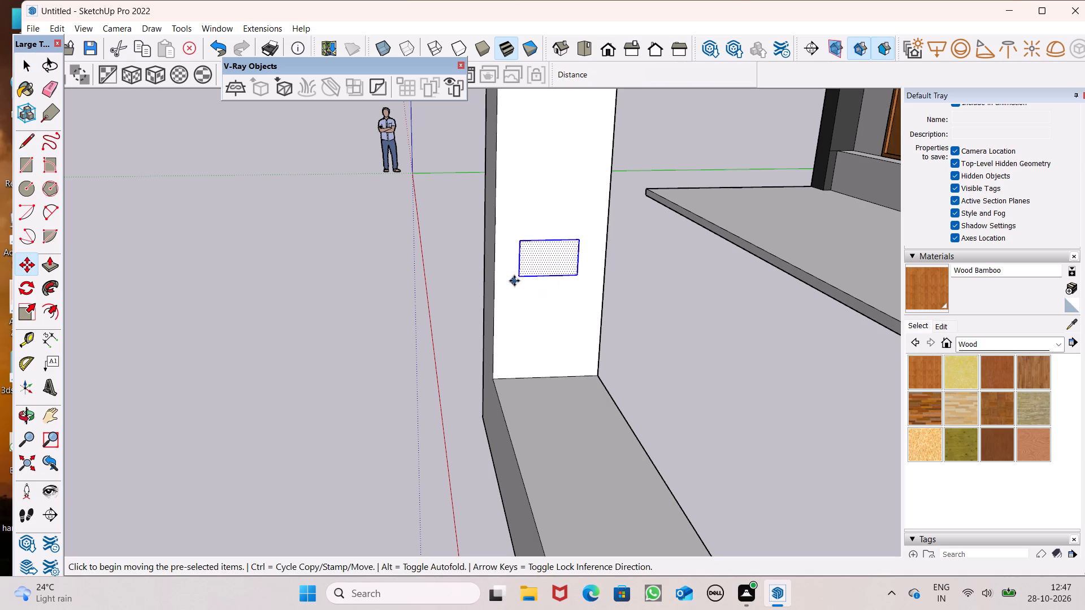
drag(523, 280, 515, 167)
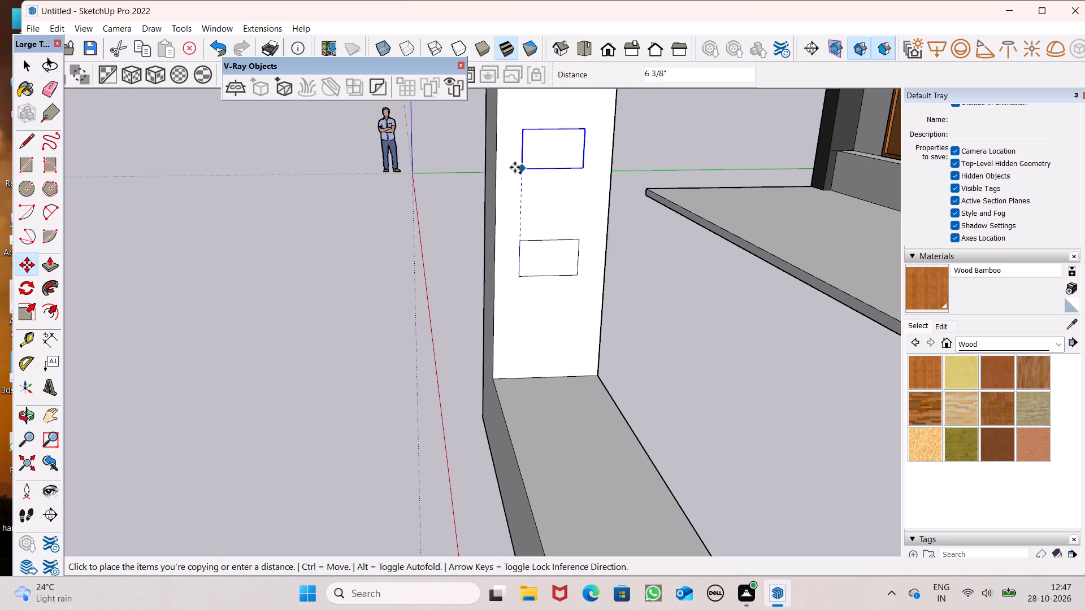
drag(515, 167, 518, 167)
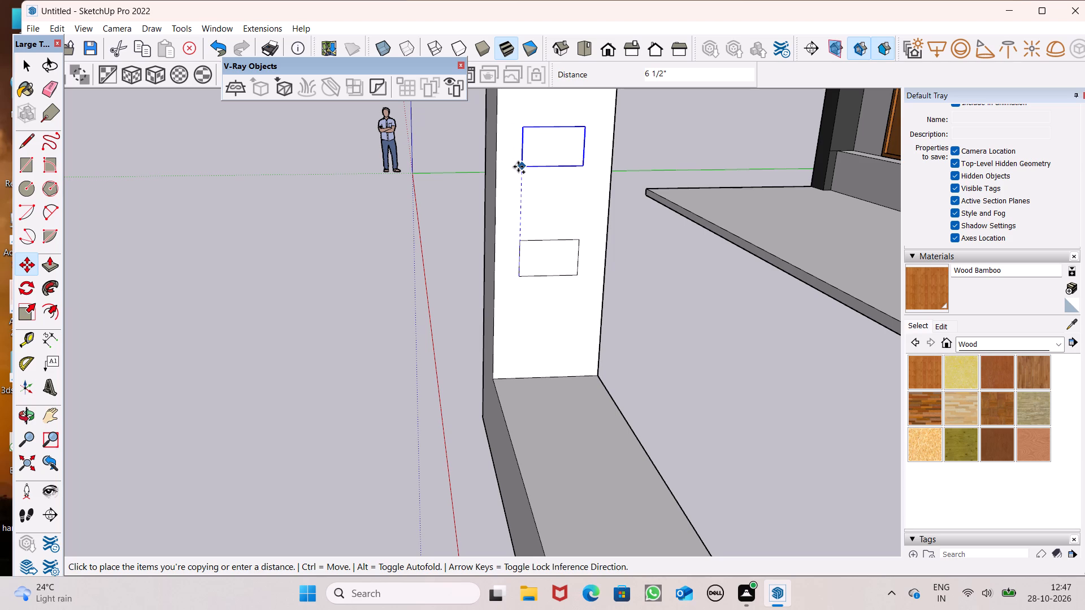
drag(518, 167, 519, 165)
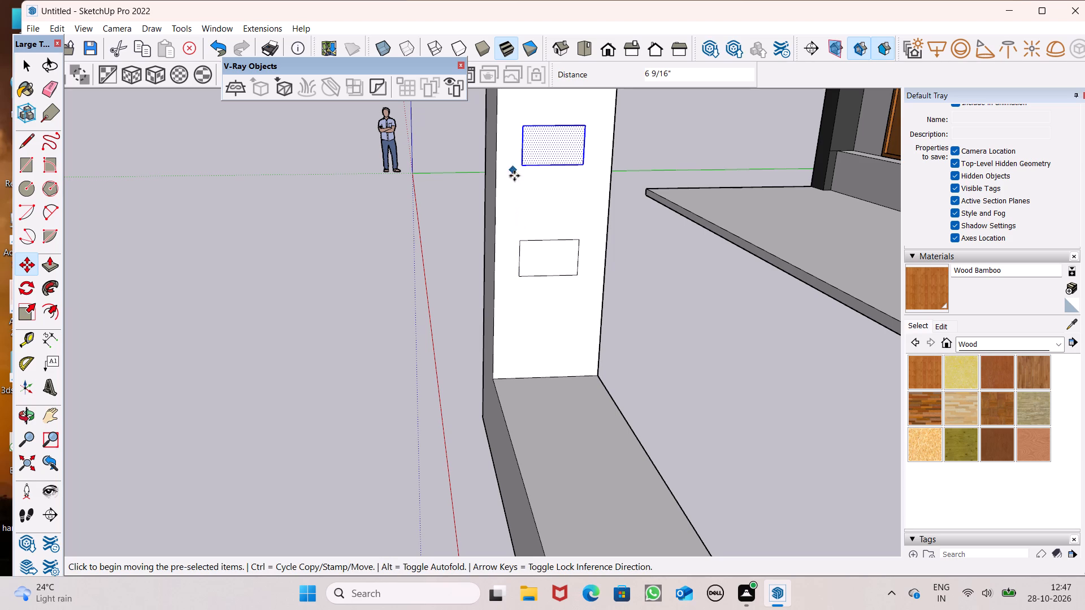
key(shift+asterisk)
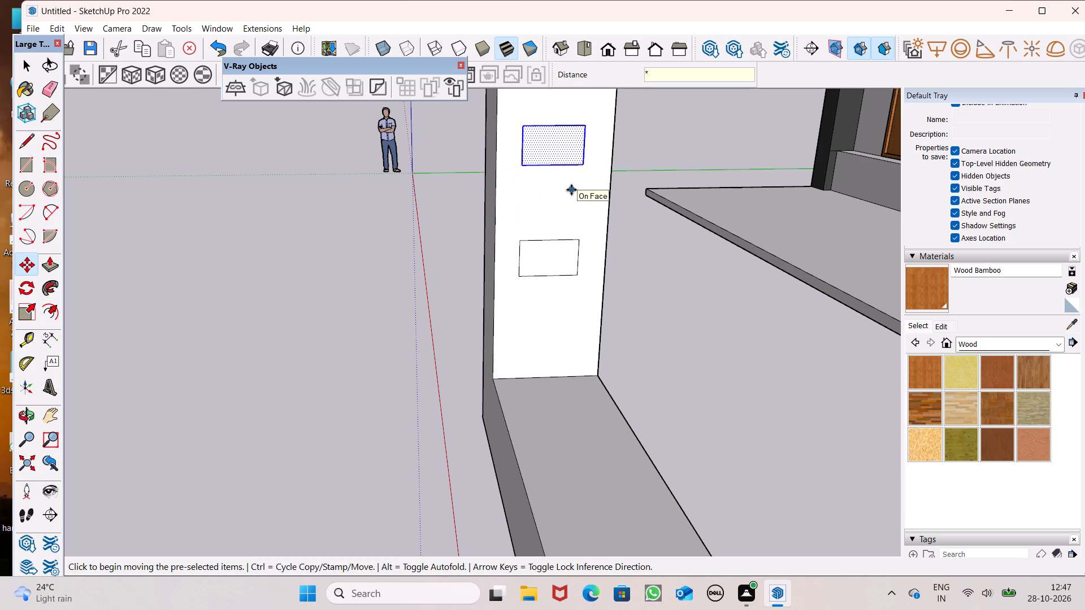
key(7)
key(Return)
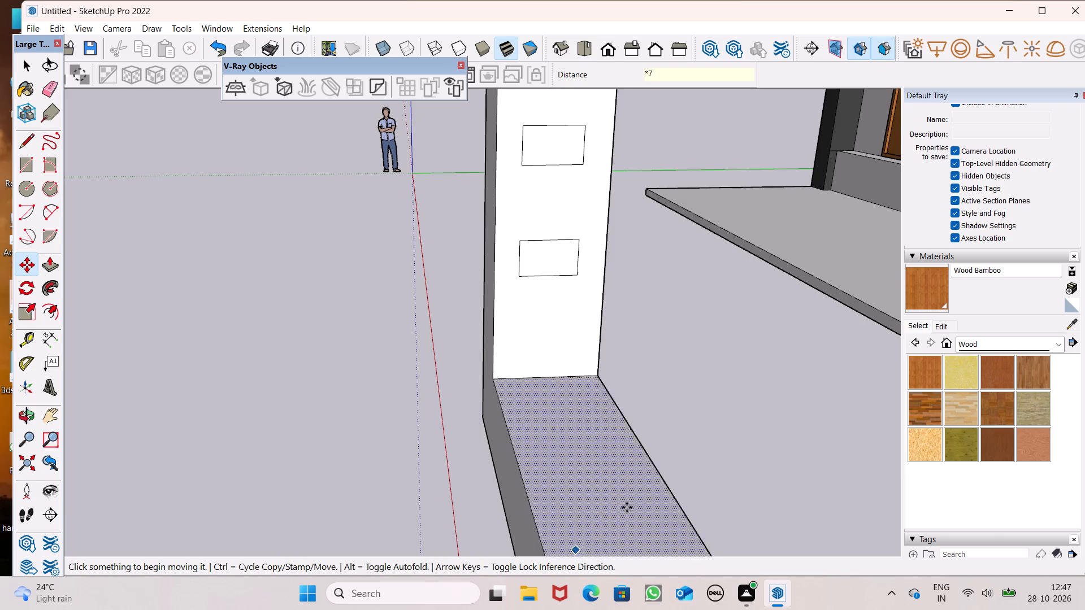
scroll(697, 316, down, 11)
scroll(644, 369, up, 7)
scroll(679, 345, down, 2)
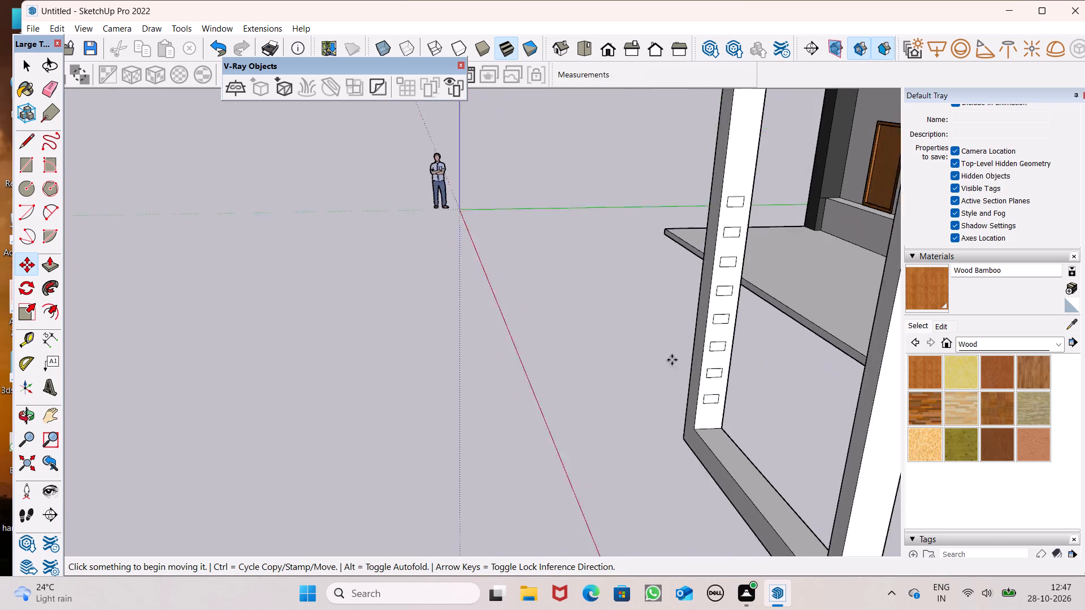
scroll(672, 360, down, 4)
middle_drag(688, 384, 789, 373)
key(space)
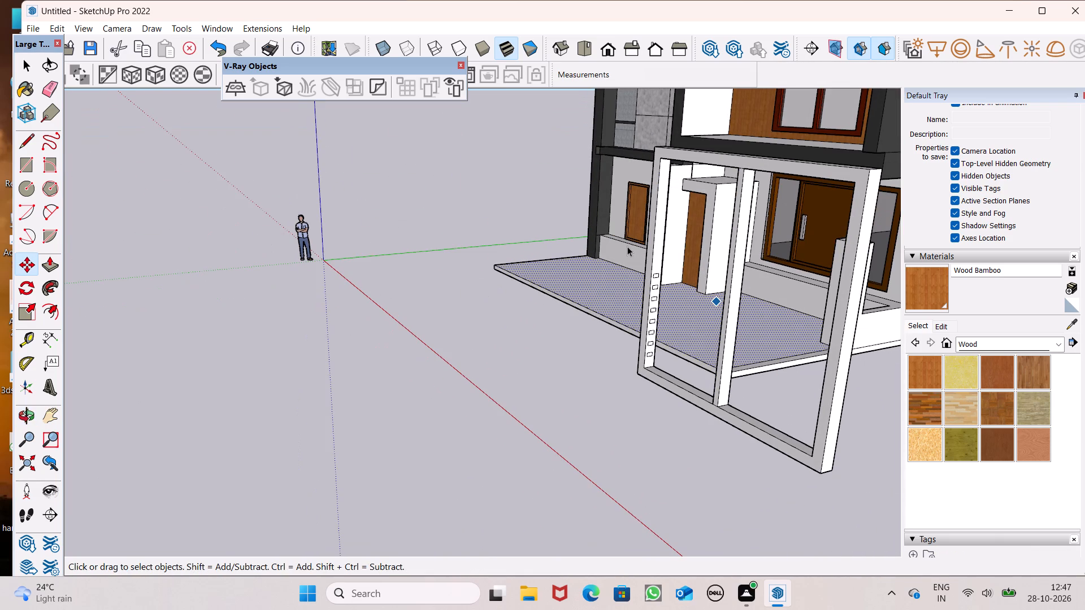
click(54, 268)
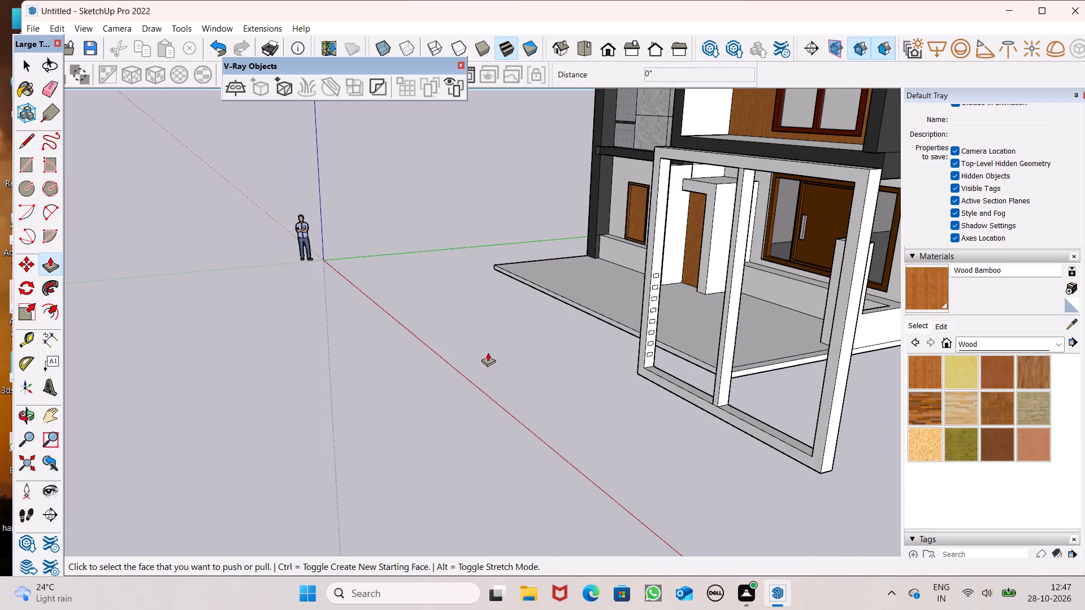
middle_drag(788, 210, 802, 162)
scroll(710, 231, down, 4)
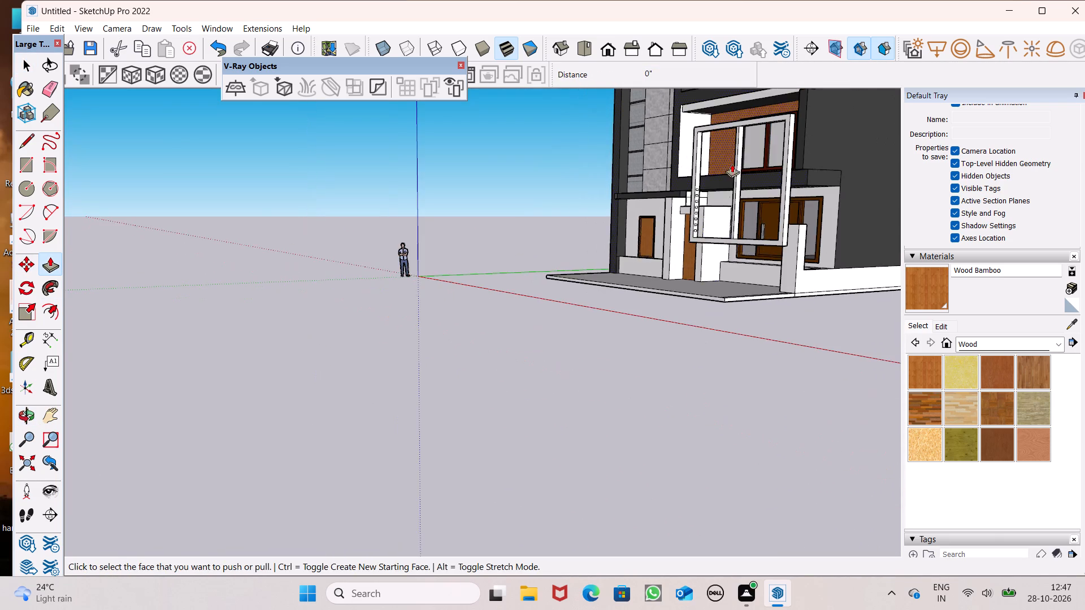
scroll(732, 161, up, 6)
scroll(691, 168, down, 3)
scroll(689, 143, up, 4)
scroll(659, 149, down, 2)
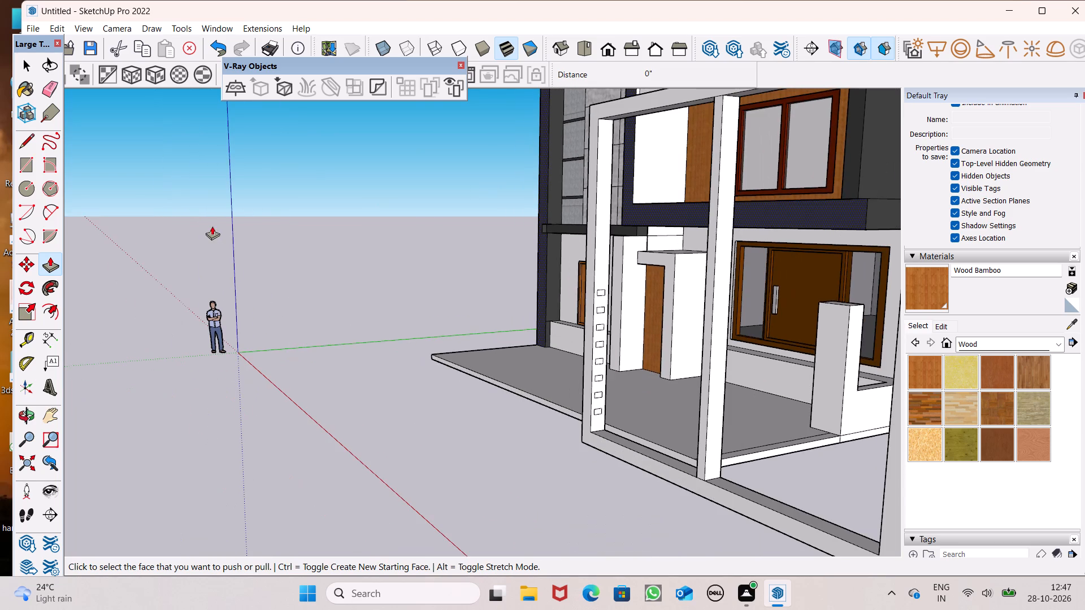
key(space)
Copy the topmost small rectangle up by about 7 9/16" and array it as five copies along the upright.
scroll(361, 241, down, 4)
middle_drag(368, 278, 325, 297)
scroll(390, 318, up, 6)
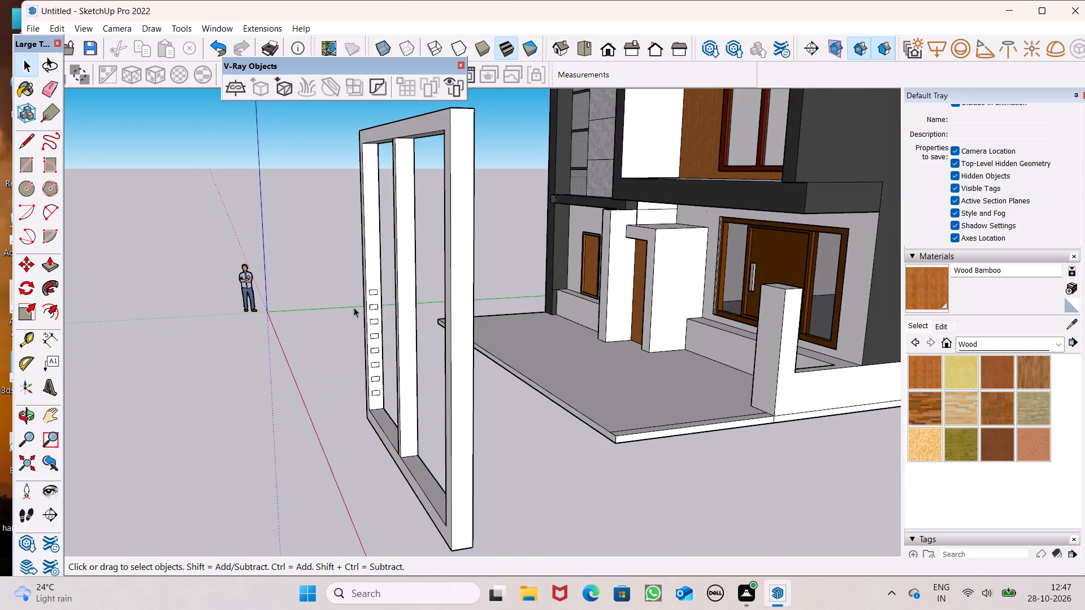
scroll(354, 306, up, 2)
scroll(385, 271, up, 2)
scroll(396, 304, down, 4)
scroll(382, 250, up, 4)
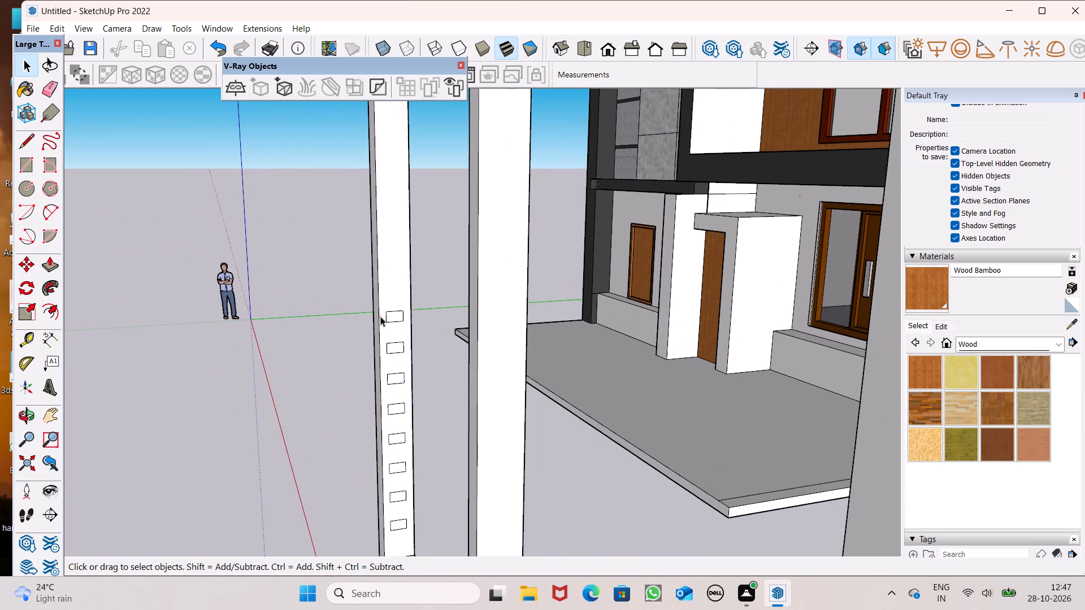
double_click(389, 315)
key(m)
key(Return)
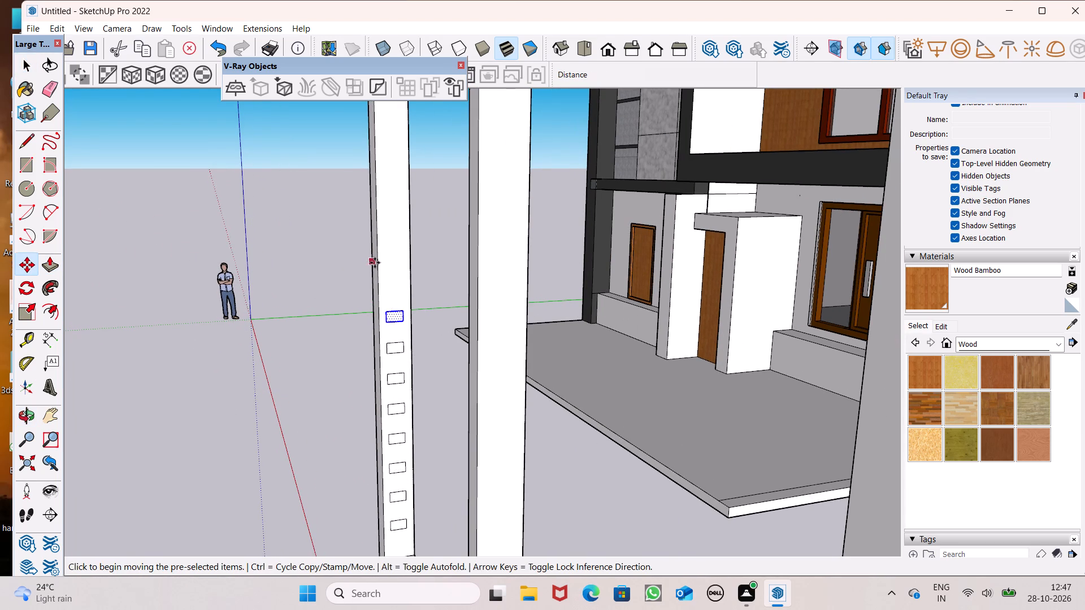
ctrl+drag(404, 322, 407, 303)
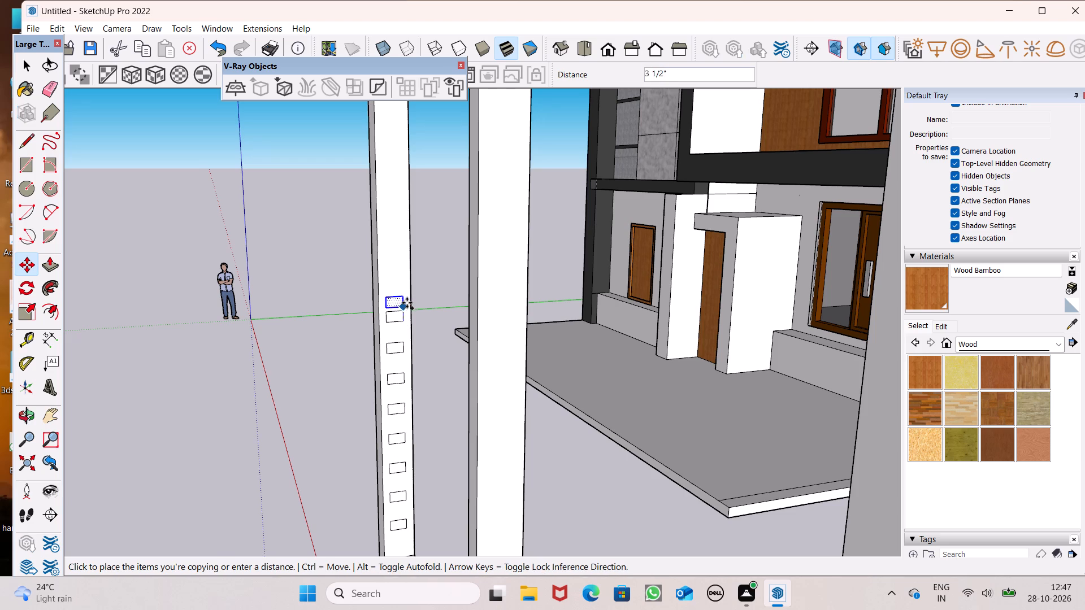
ctrl+drag(407, 303, 404, 285)
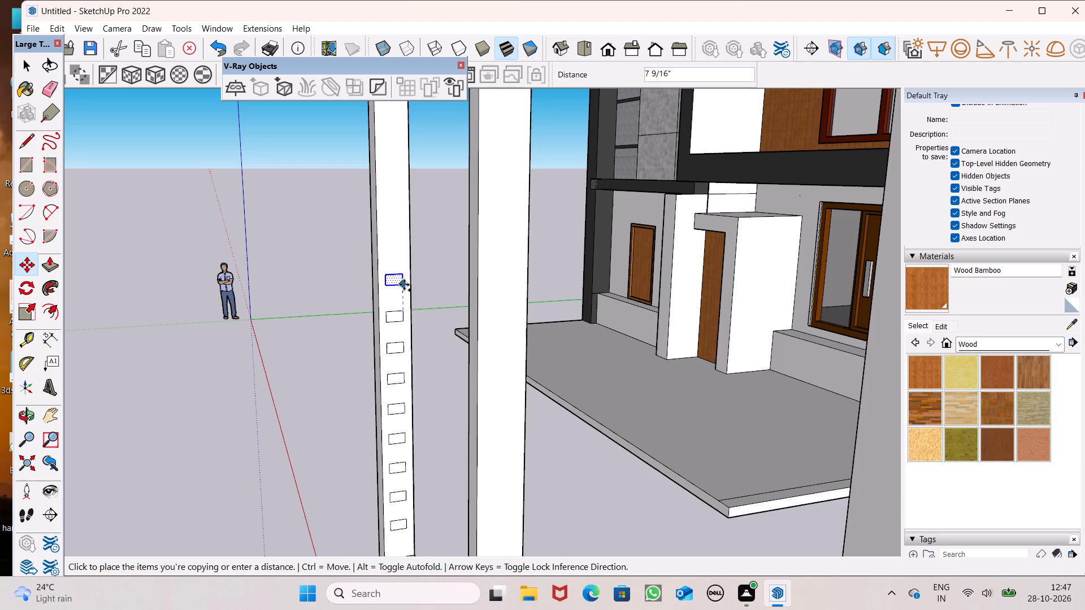
ctrl+drag(404, 285, 403, 285)
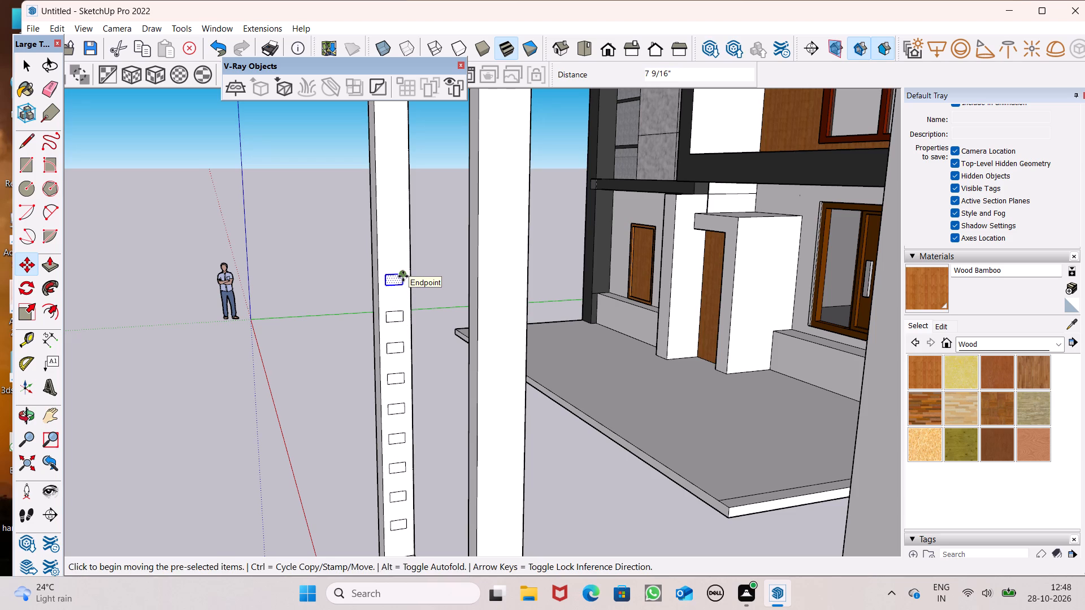
key(shift+asterisk)
key(5)
key(Return)
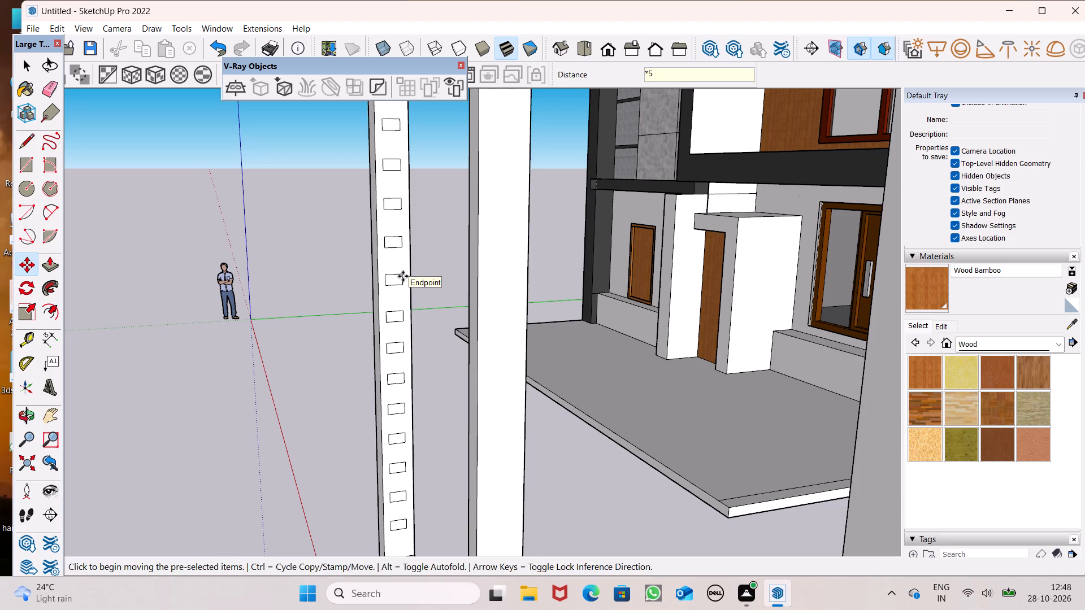
key(space)
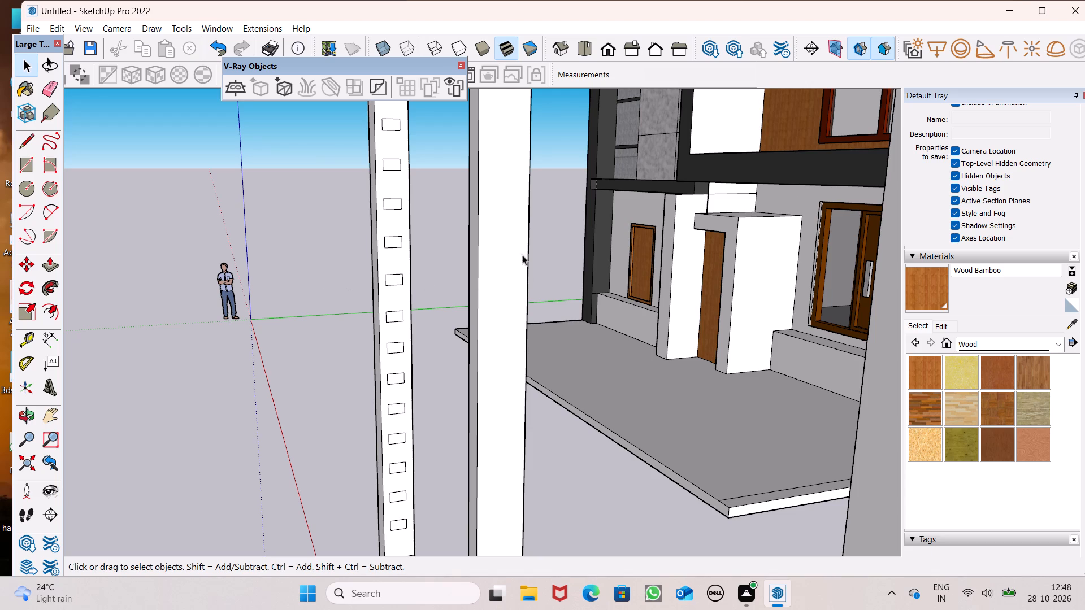
Push/Pull the top bar's underside down about 1' 7 7/8" over the pane beside the small rectangles, and adjust it by about 1".
scroll(515, 251, down, 10)
middle_drag(489, 293, 596, 225)
scroll(540, 158, up, 1)
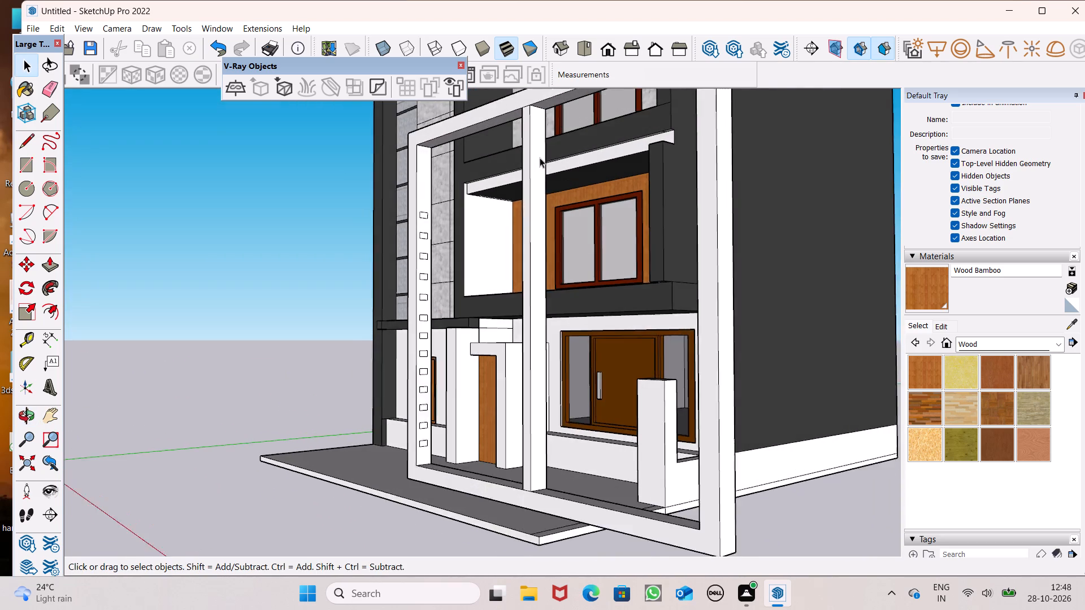
scroll(540, 158, up, 1)
click(58, 269)
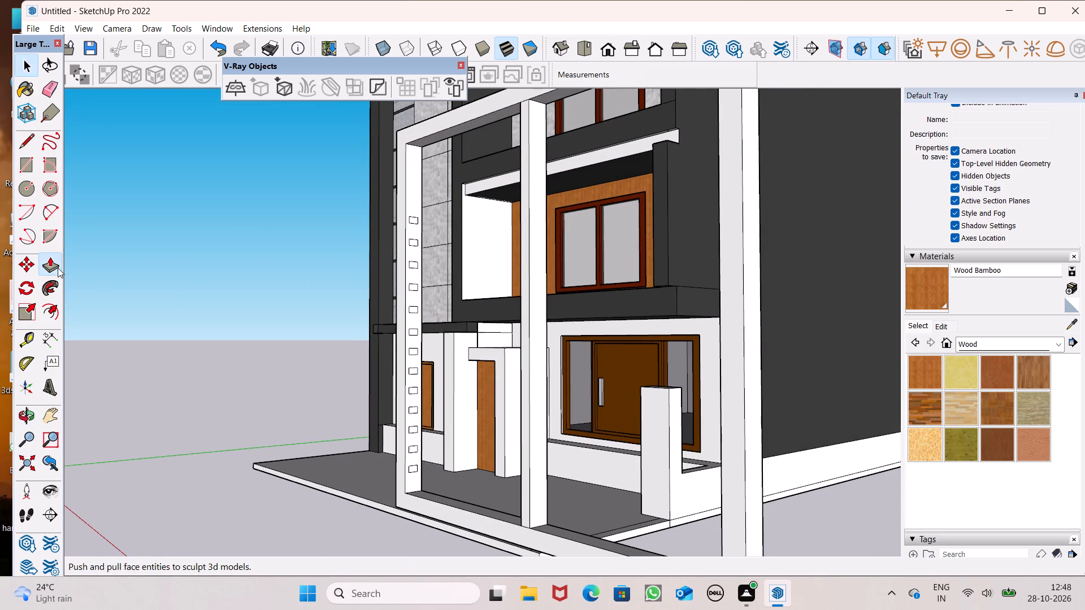
drag(432, 140, 429, 159)
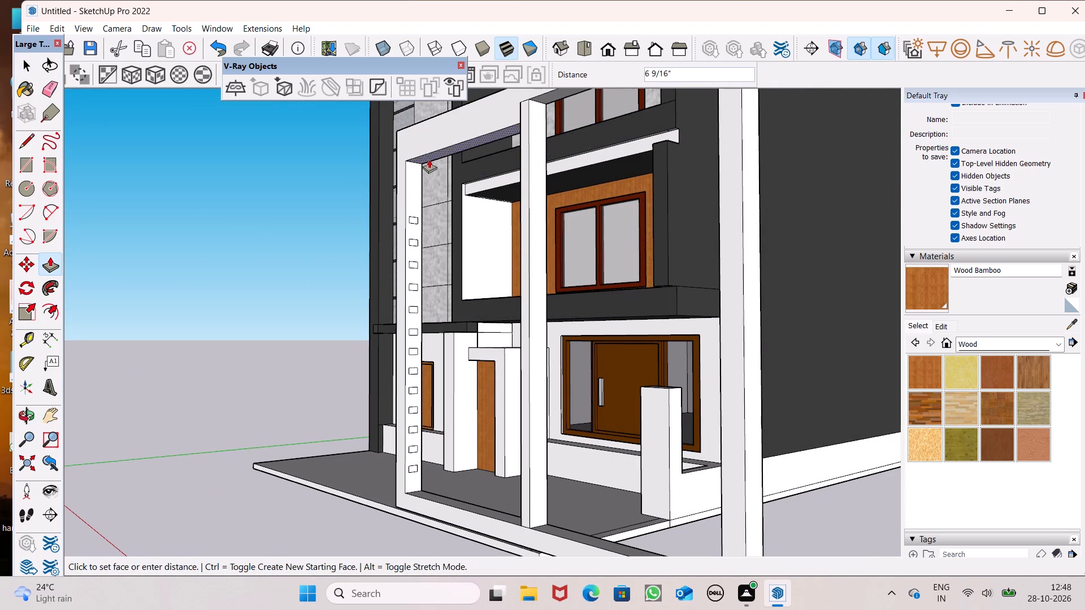
drag(429, 159, 415, 199)
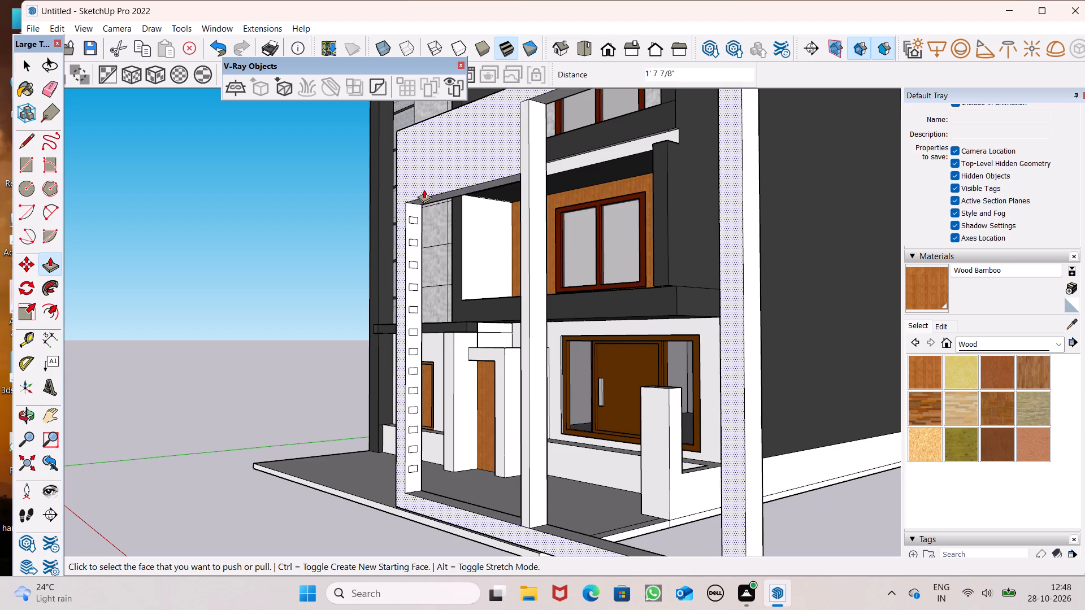
scroll(430, 189, up, 1)
drag(424, 199, 426, 195)
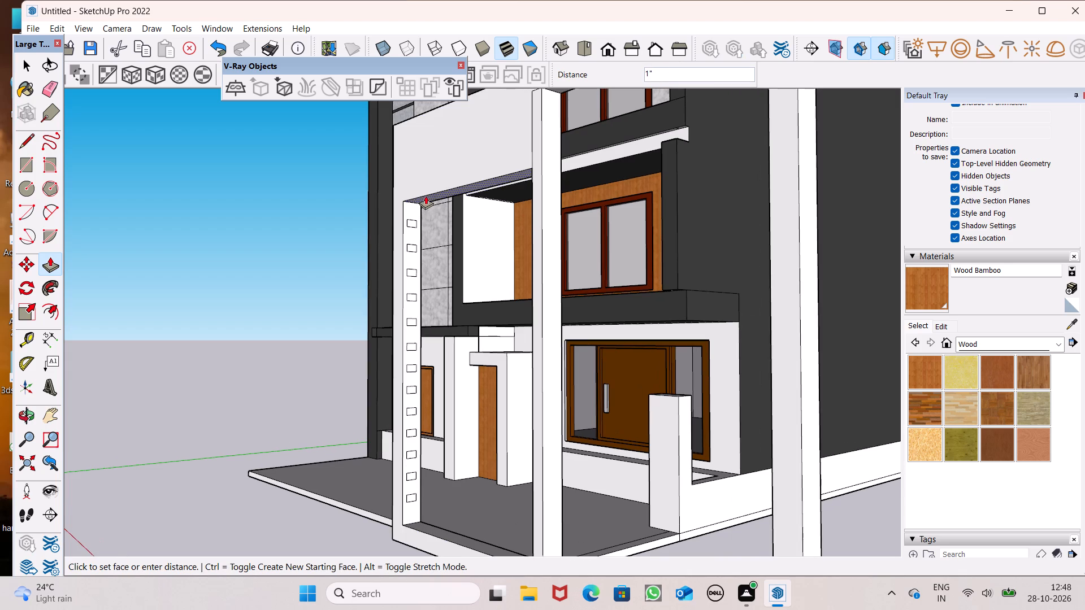
drag(426, 195, 417, 196)
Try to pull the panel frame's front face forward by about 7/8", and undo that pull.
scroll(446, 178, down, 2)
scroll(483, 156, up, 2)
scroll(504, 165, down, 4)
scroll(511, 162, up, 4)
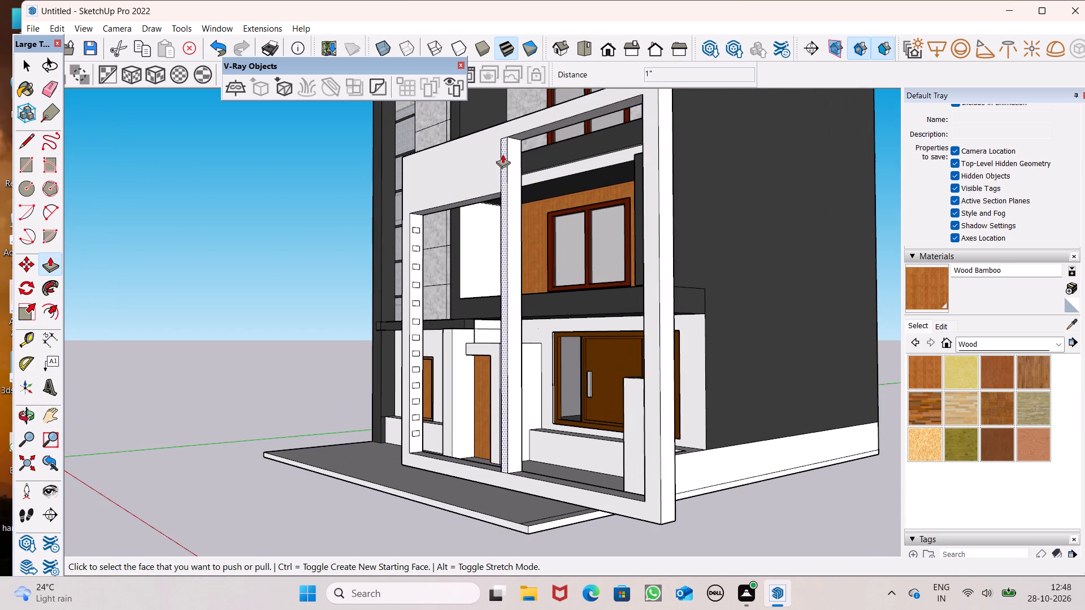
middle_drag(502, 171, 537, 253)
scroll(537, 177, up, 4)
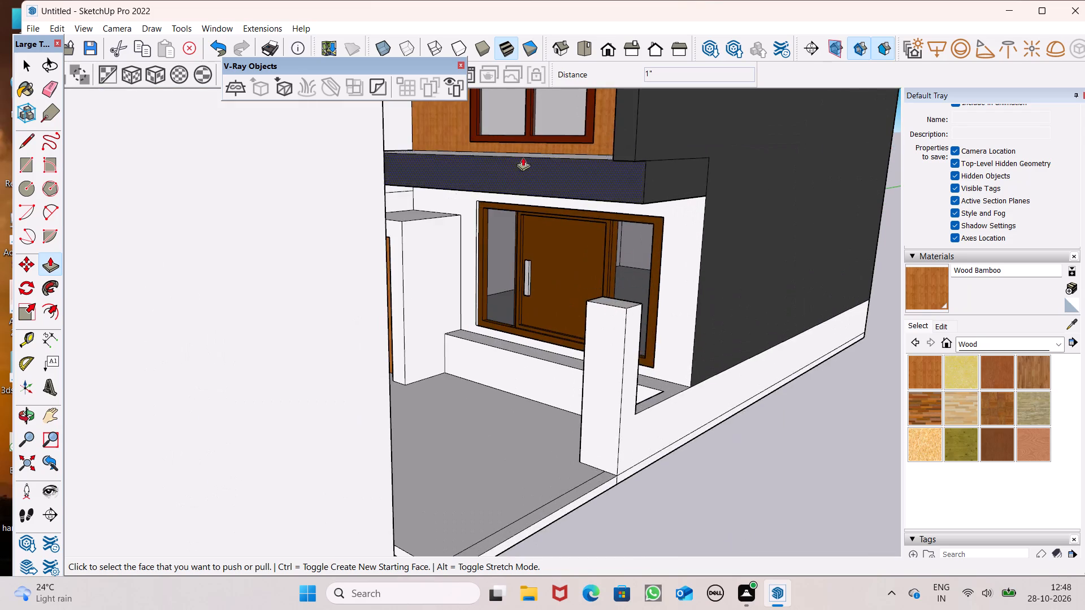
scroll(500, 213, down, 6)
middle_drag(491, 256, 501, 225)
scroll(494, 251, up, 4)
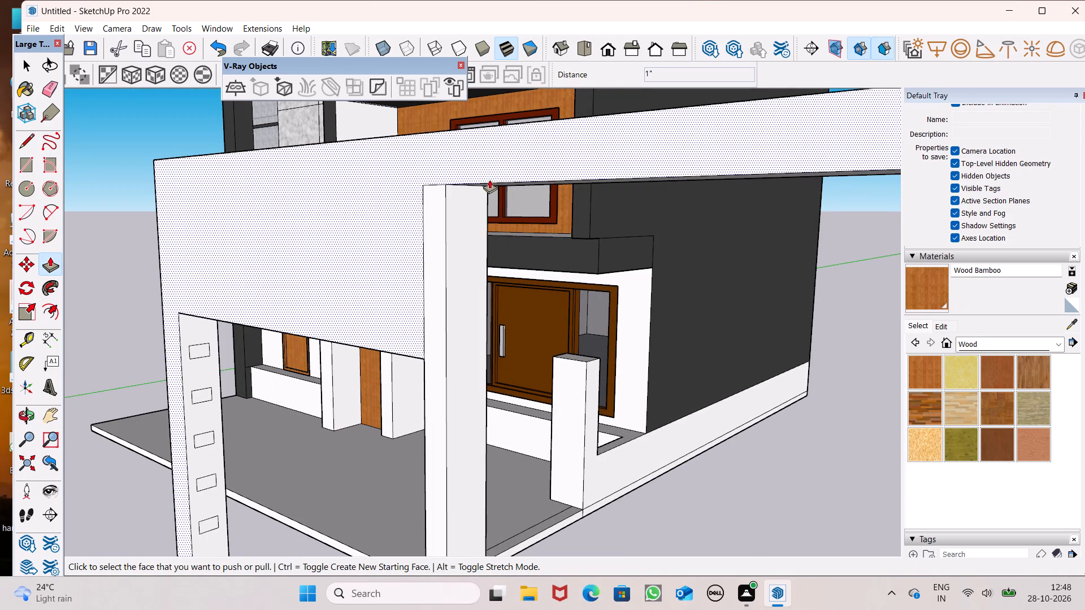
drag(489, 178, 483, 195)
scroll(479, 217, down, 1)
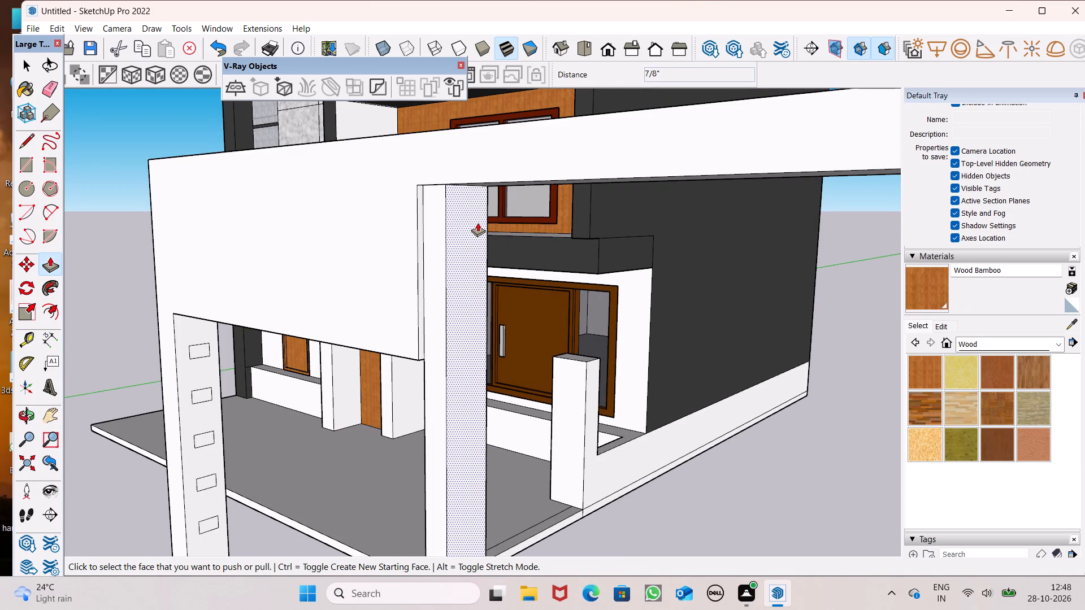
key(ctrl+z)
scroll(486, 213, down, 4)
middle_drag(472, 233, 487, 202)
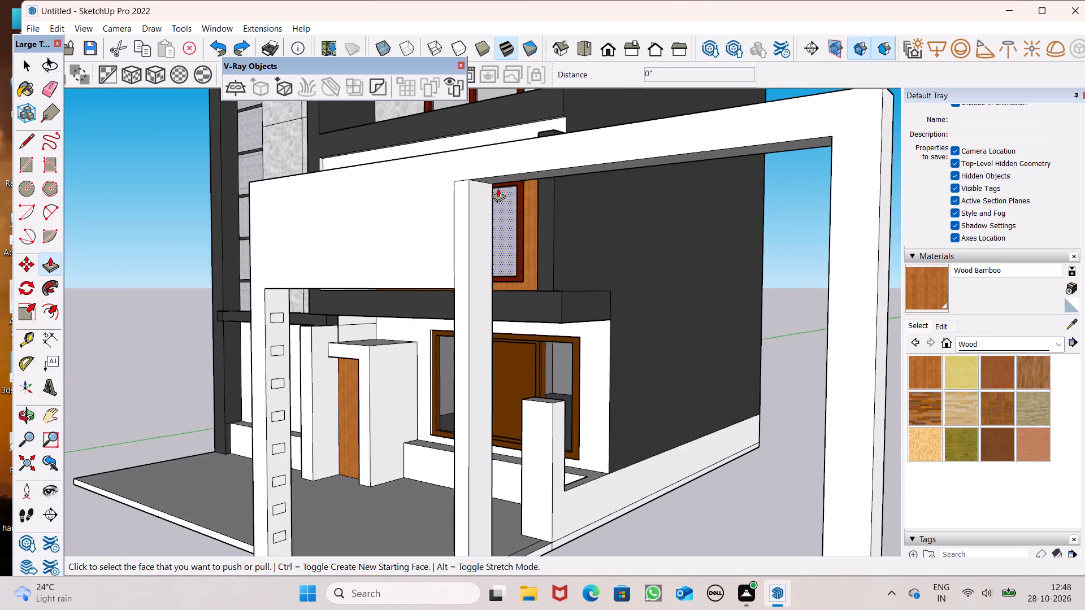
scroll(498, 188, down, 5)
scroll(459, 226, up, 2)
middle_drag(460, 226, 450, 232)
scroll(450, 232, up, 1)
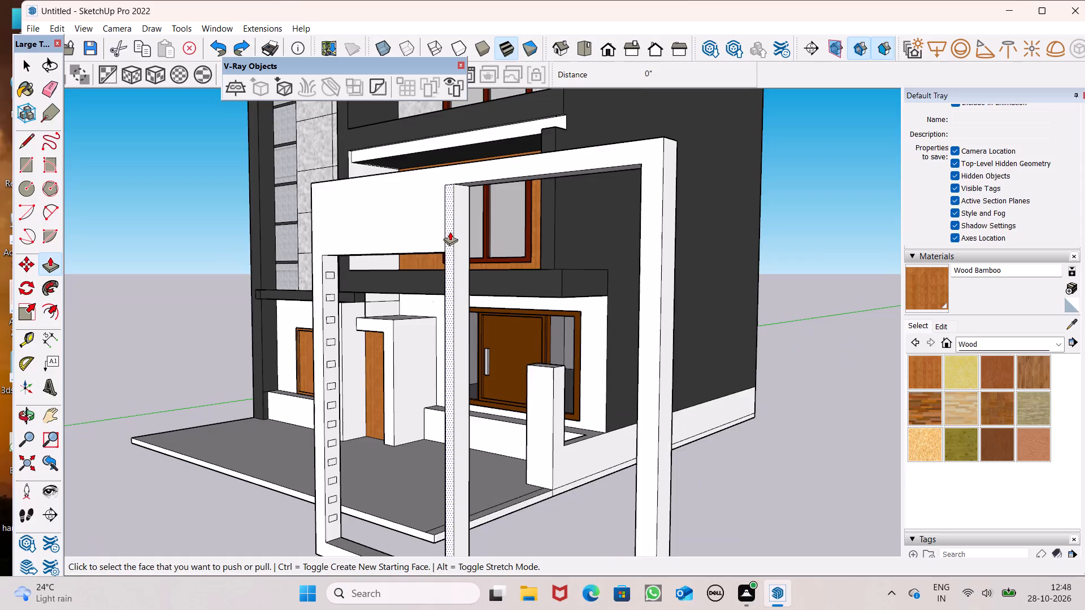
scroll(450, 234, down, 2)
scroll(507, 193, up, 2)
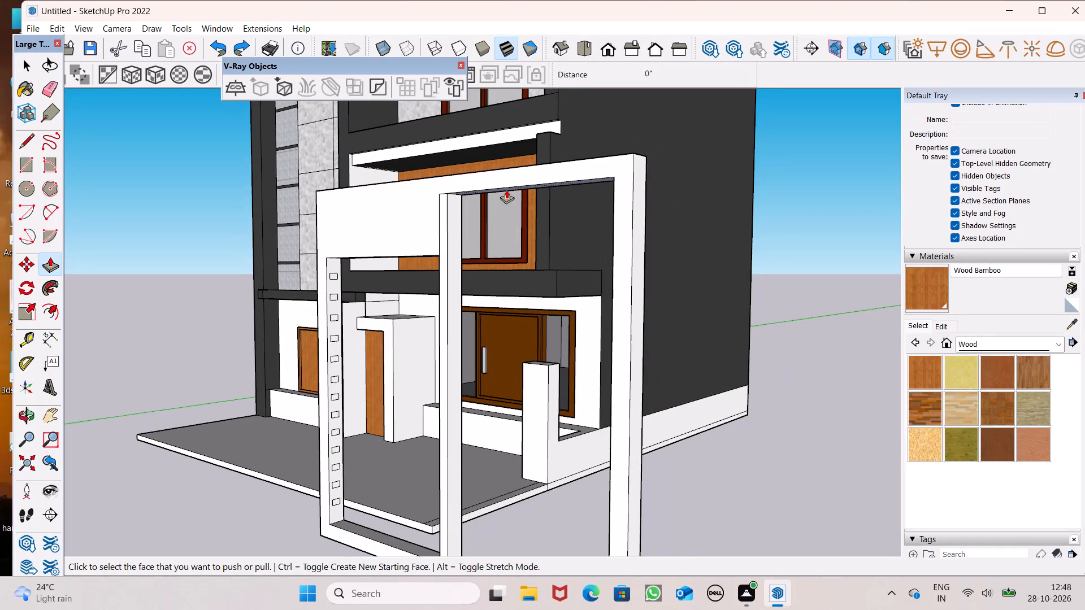
Push/Pull the top bar's underside over the pane farther from the small rectangles down about 1' 6 7/8".
middle_drag(468, 194, 475, 125)
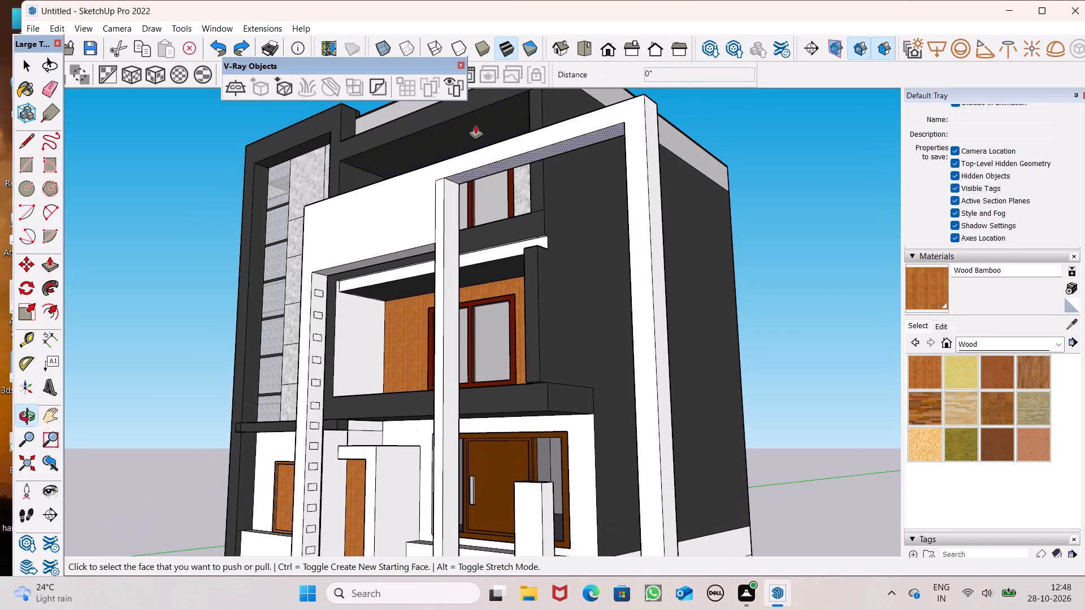
scroll(468, 129, up, 2)
scroll(466, 139, down, 4)
scroll(452, 191, up, 1)
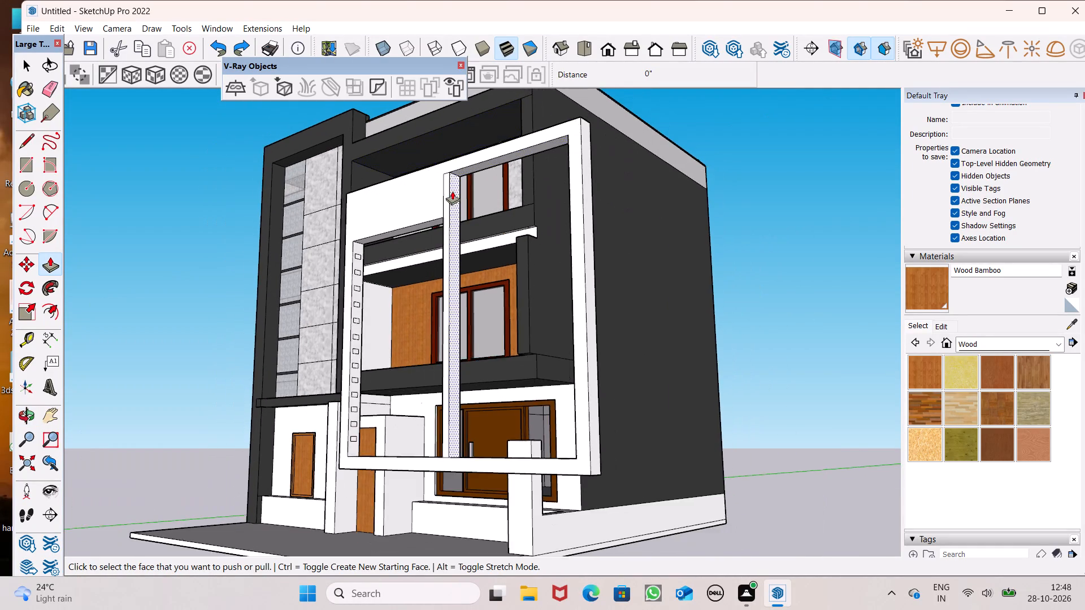
scroll(452, 191, up, 5)
drag(456, 165, 432, 228)
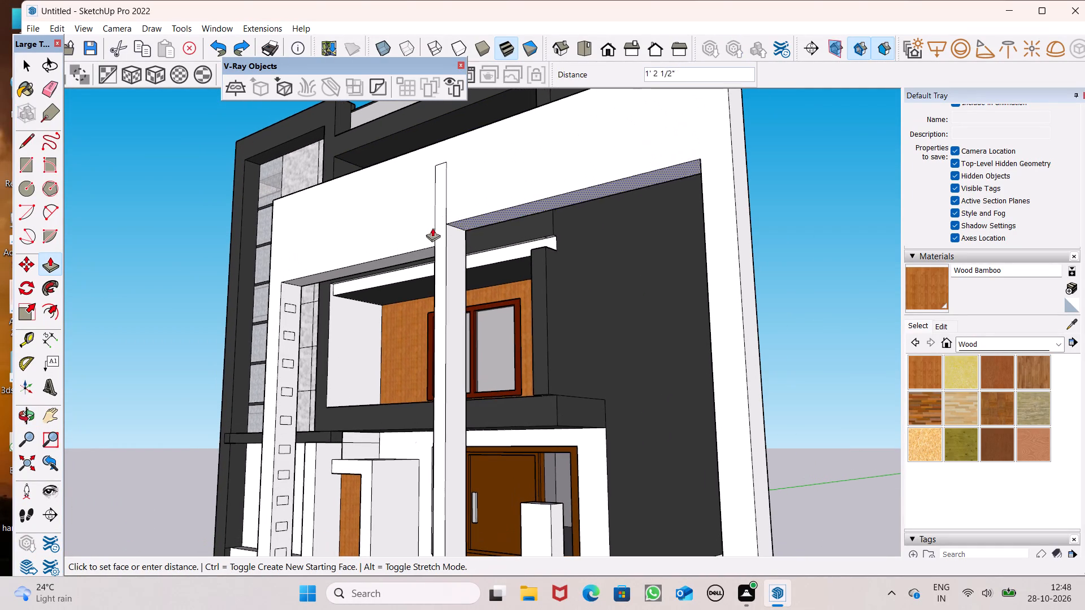
drag(432, 228, 422, 246)
Erase the leftover outline of the middle upright from the front face of the panel's deep header.
scroll(449, 182, down, 4)
middle_drag(467, 227, 568, 361)
scroll(456, 193, down, 4)
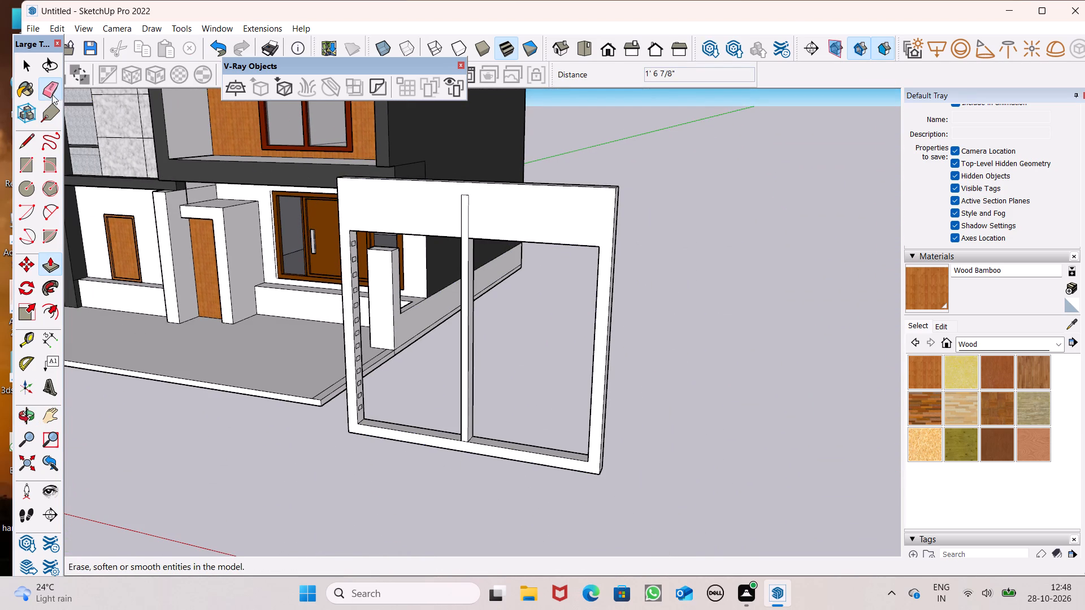
click(52, 94)
scroll(448, 233, up, 4)
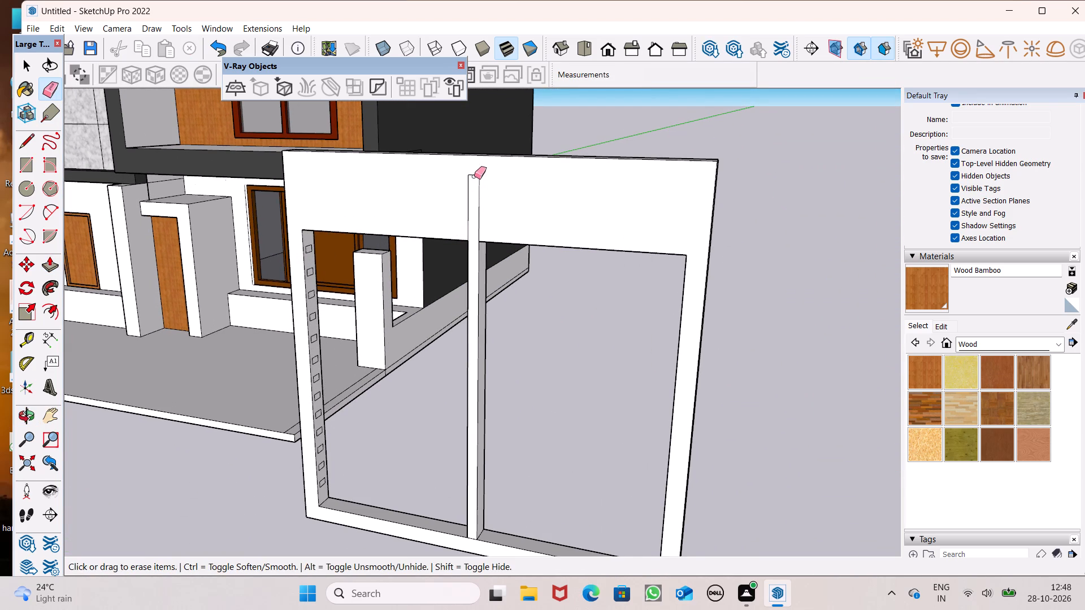
drag(474, 176, 486, 206)
Push/Pull the panel's top face down about 1' 5" to make the deep header a slim top bar.
scroll(487, 206, down, 2)
middle_drag(499, 235, 474, 259)
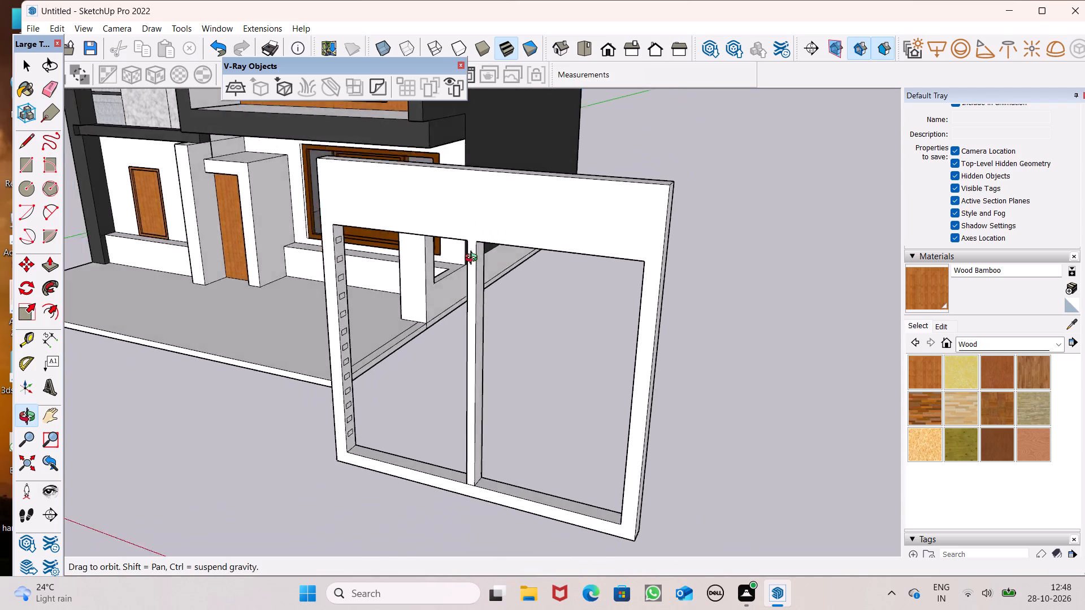
middle_drag(474, 259, 854, 360)
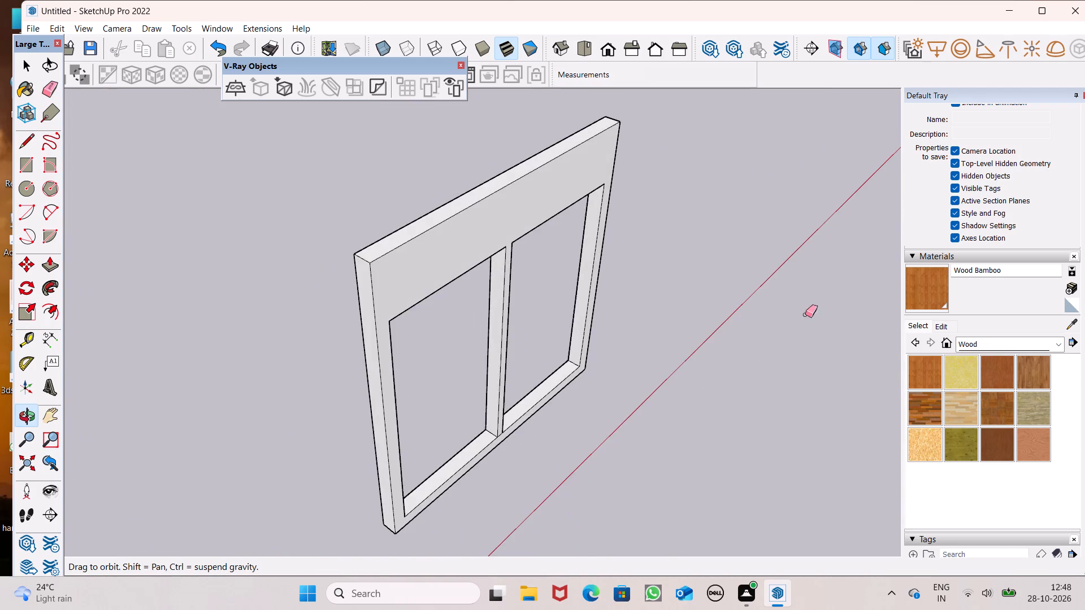
scroll(710, 262, down, 4)
middle_drag(598, 284, 691, 297)
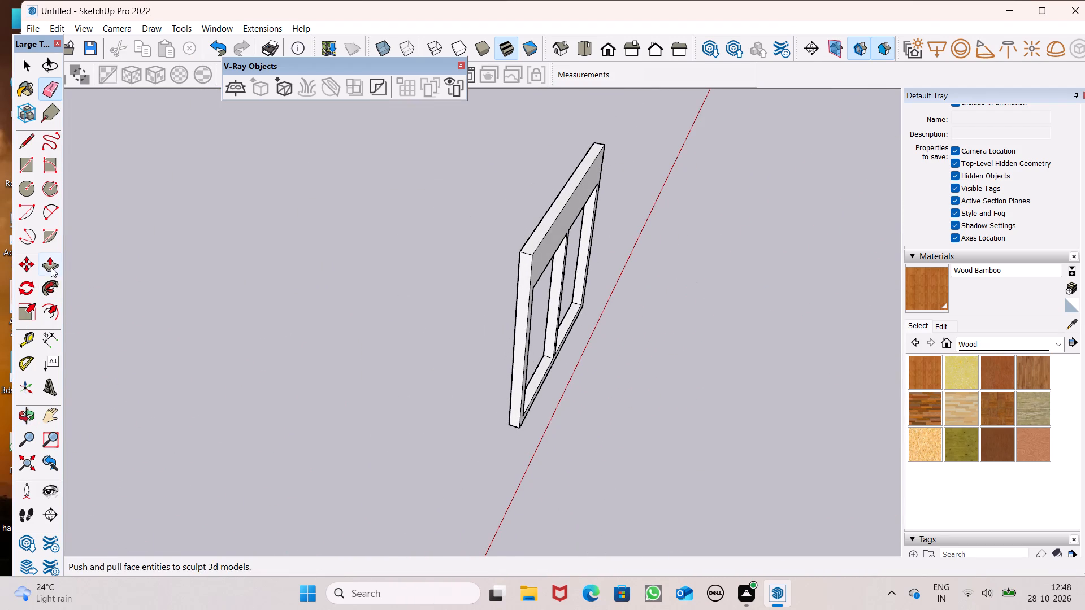
drag(51, 265, 117, 242)
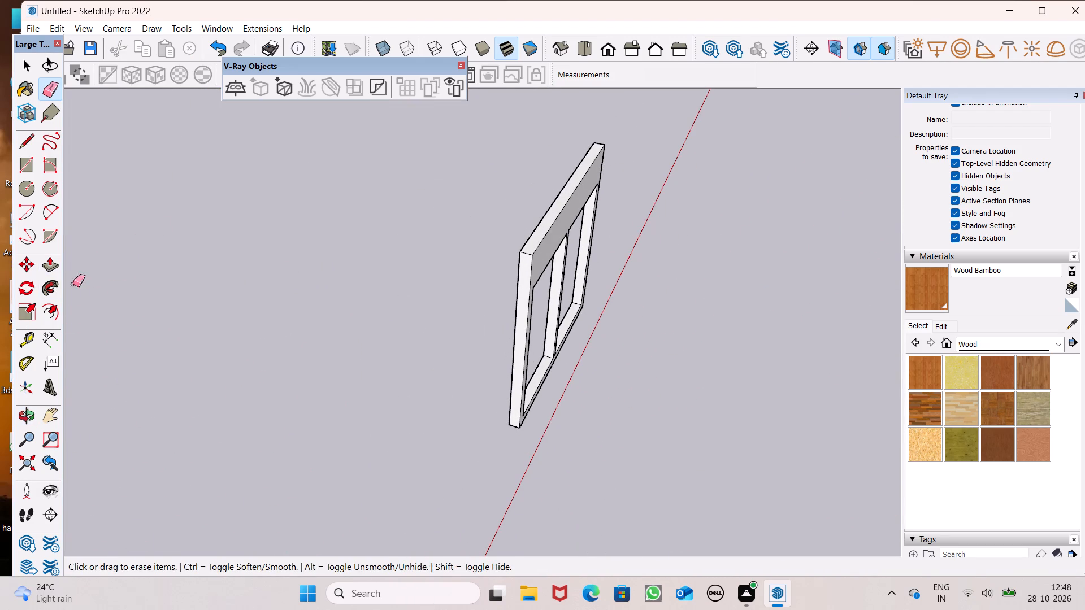
click(46, 267)
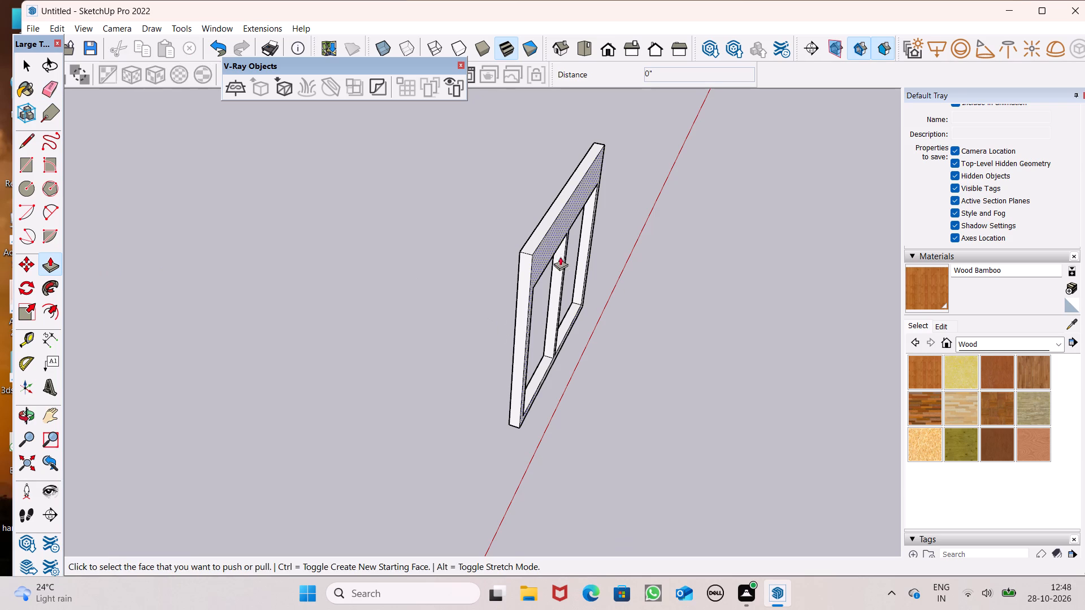
scroll(552, 235, up, 4)
scroll(526, 225, down, 4)
middle_drag(527, 266, 353, 178)
scroll(369, 262, up, 1)
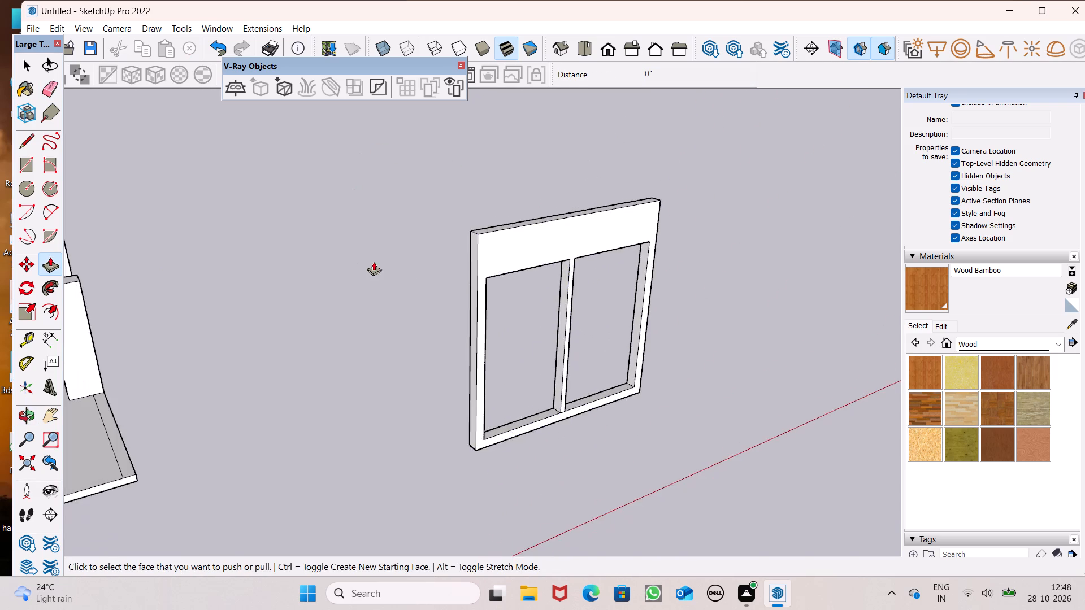
scroll(374, 262, up, 3)
scroll(528, 230, down, 4)
middle_drag(522, 232, 518, 301)
scroll(551, 281, up, 2)
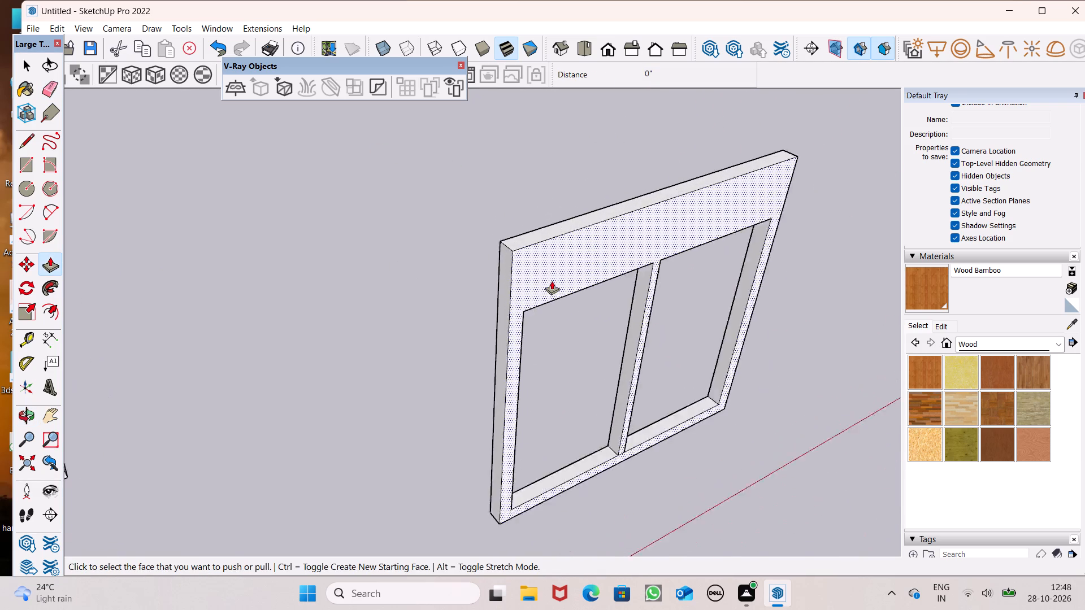
scroll(552, 281, up, 3)
drag(514, 226, 507, 289)
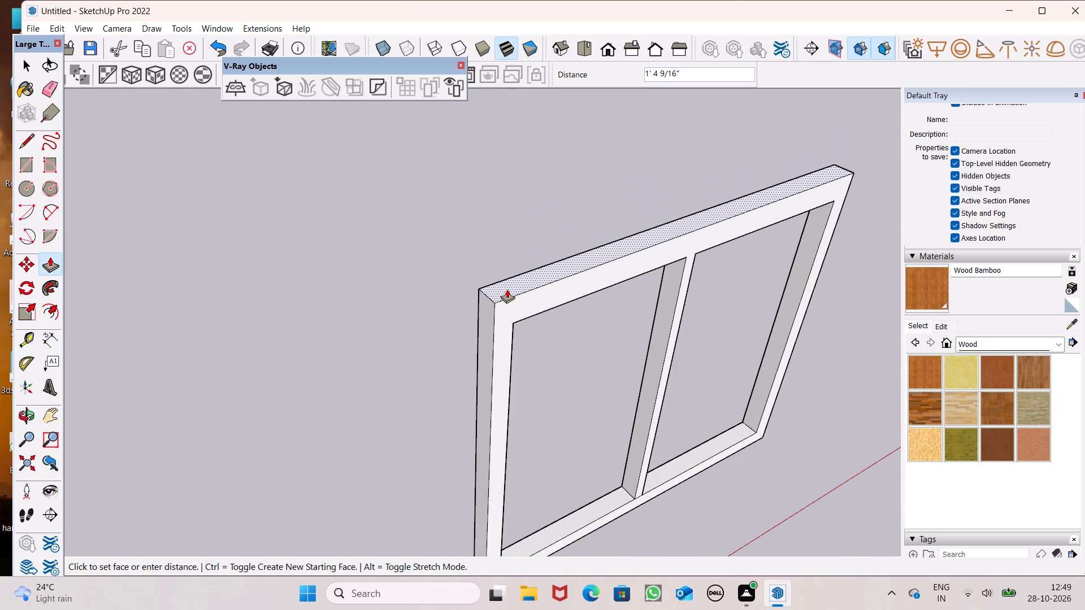
drag(507, 289, 511, 295)
Choose the dark grey Color M07 from the Colors material collection for painting.
scroll(542, 241, down, 4)
middle_drag(566, 319, 518, 145)
scroll(514, 216, down, 1)
middle_drag(565, 220, 451, 246)
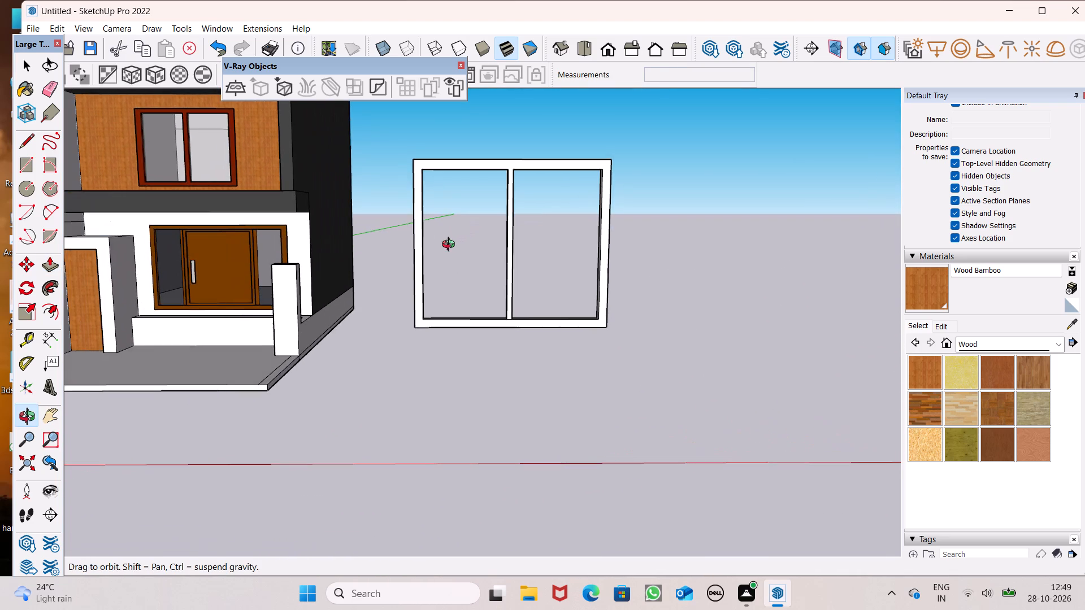
middle_drag(451, 246, 435, 253)
scroll(571, 402, up, 1)
middle_drag(555, 398, 489, 380)
scroll(563, 277, down, 5)
key(space)
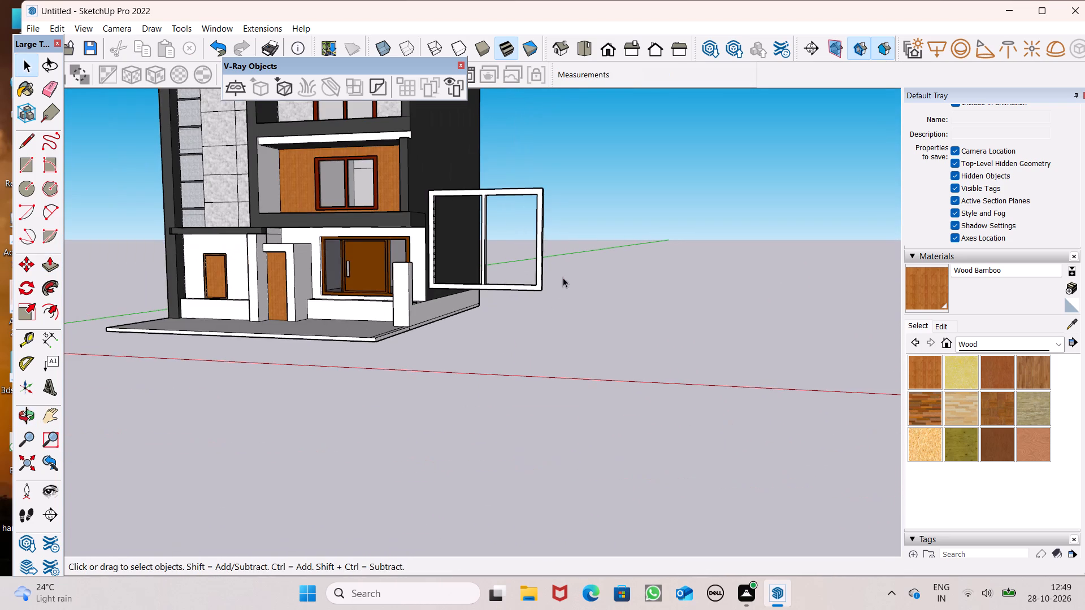
click(1013, 348)
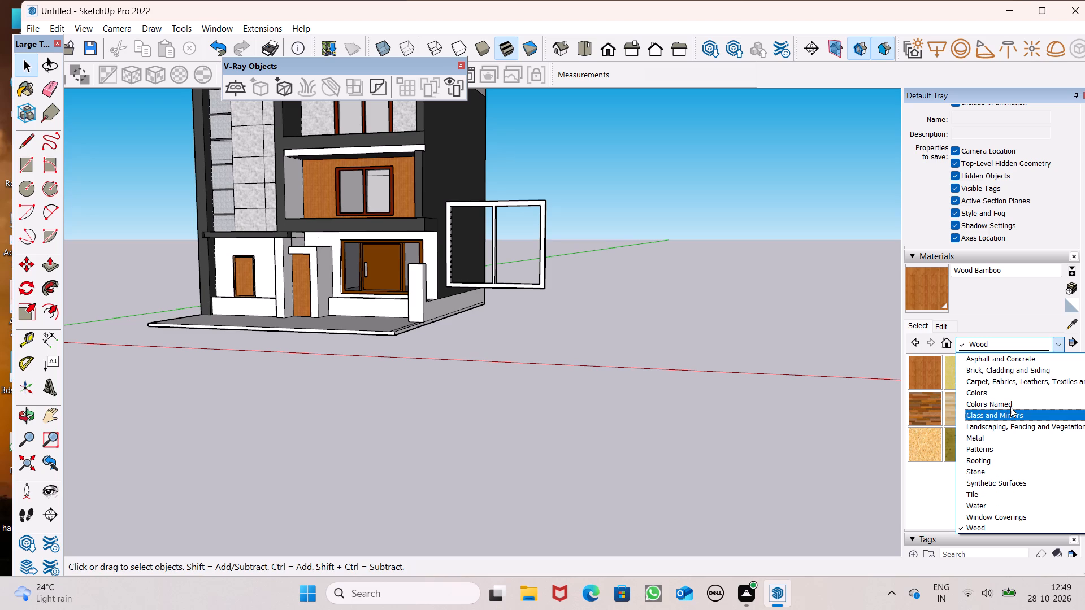
click(1024, 393)
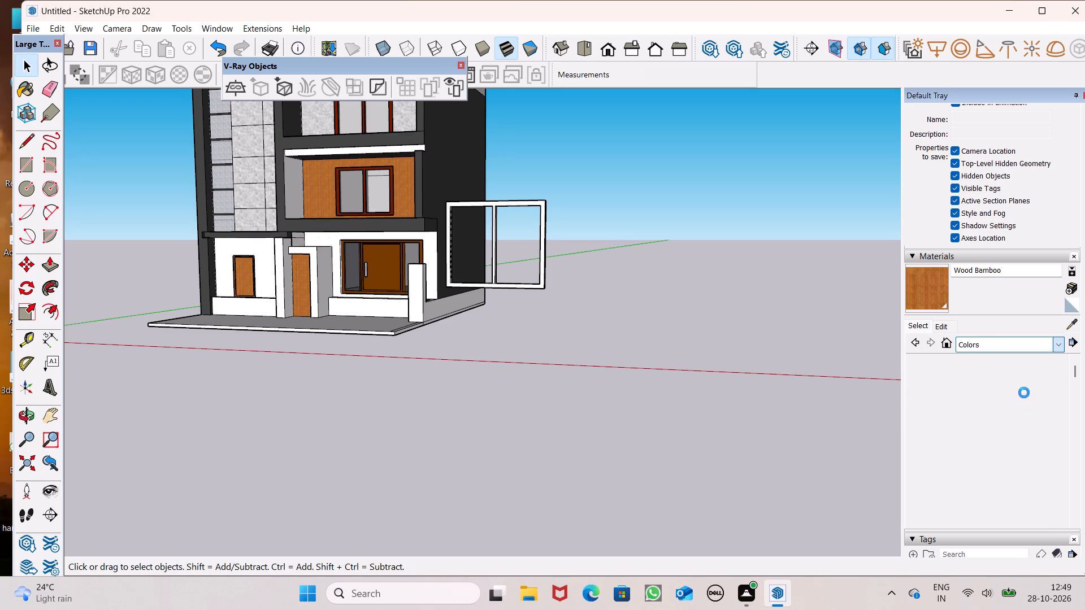
scroll(1020, 417, down, 14)
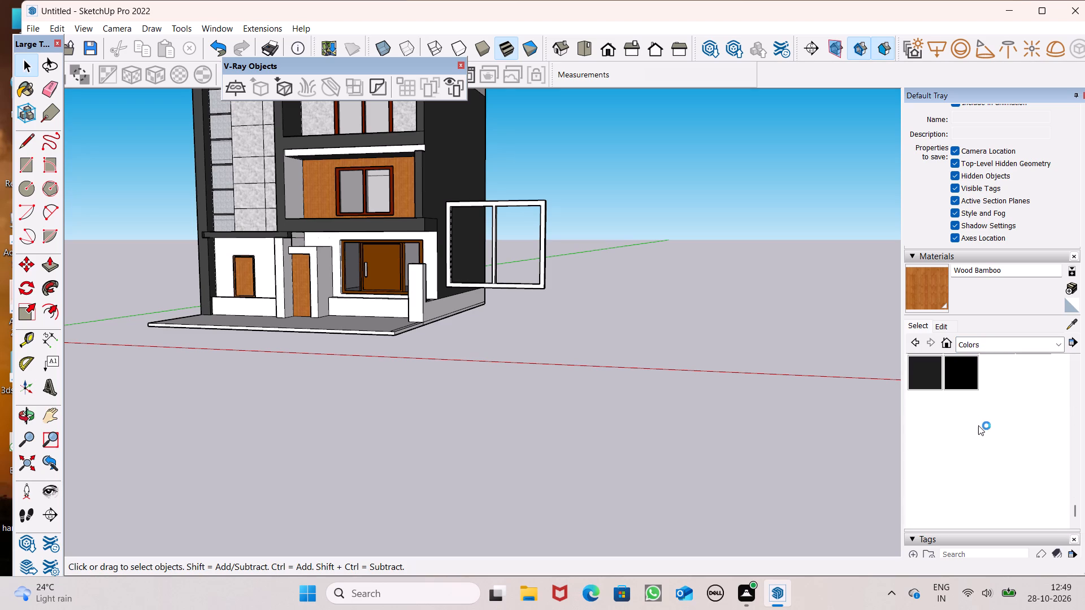
scroll(971, 413, up, 1)
click(1018, 411)
scroll(1005, 321, down, 2)
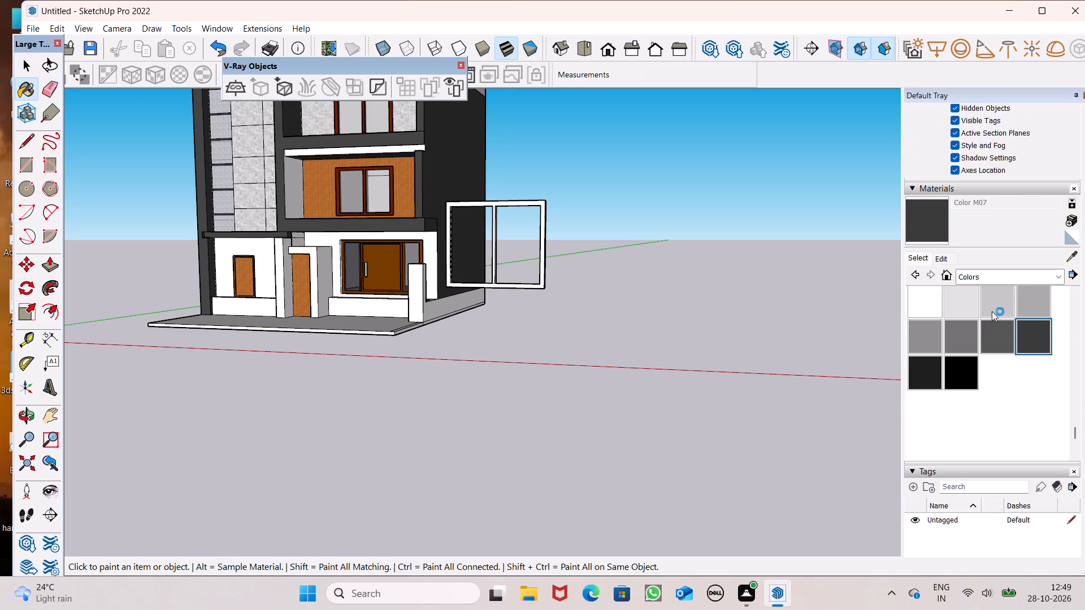
scroll(992, 311, down, 1)
Paint the upper six small rectangles on the panel's upright with Color M07.
scroll(451, 245, up, 4)
scroll(567, 252, down, 6)
middle_drag(584, 298, 473, 303)
scroll(470, 237, up, 7)
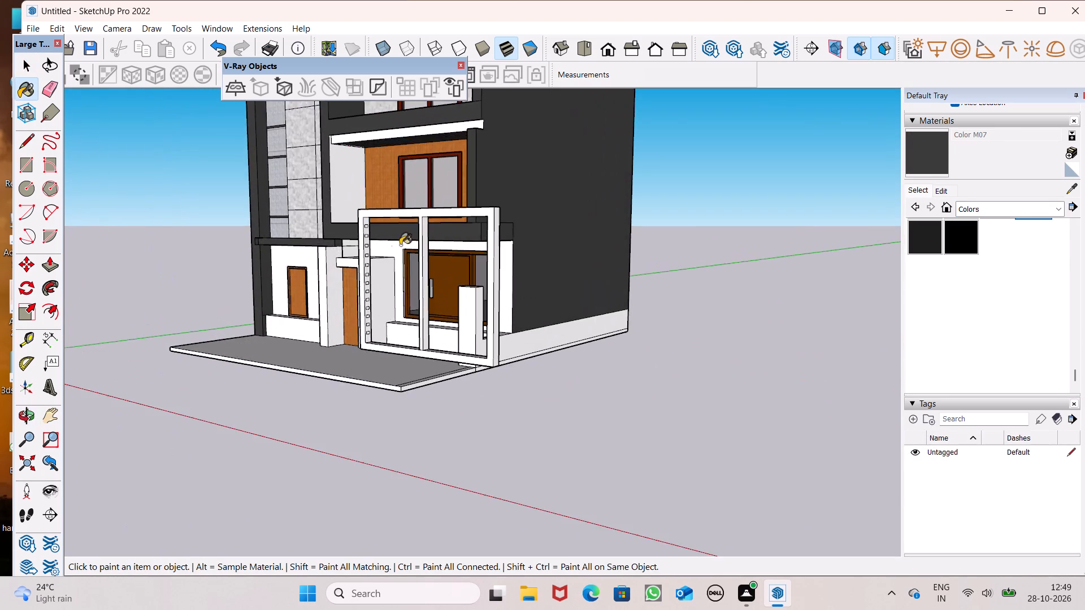
scroll(465, 343, down, 6)
scroll(461, 387, up, 8)
scroll(395, 352, down, 5)
scroll(363, 264, up, 6)
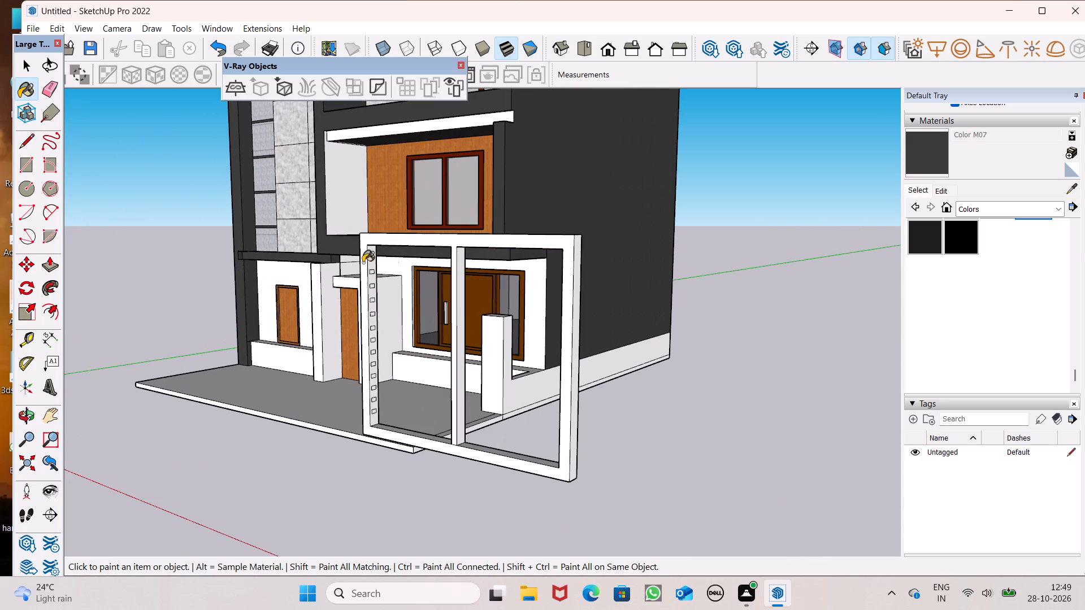
scroll(366, 250, up, 12)
click(387, 266)
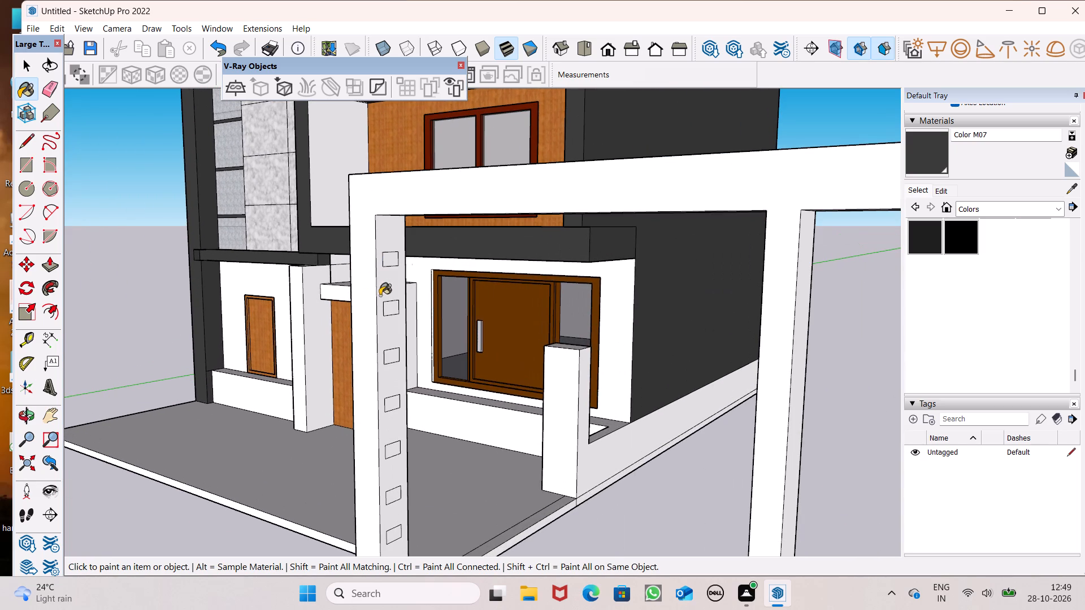
drag(387, 313, 388, 304)
click(393, 266)
scroll(397, 249, down, 6)
scroll(397, 251, up, 4)
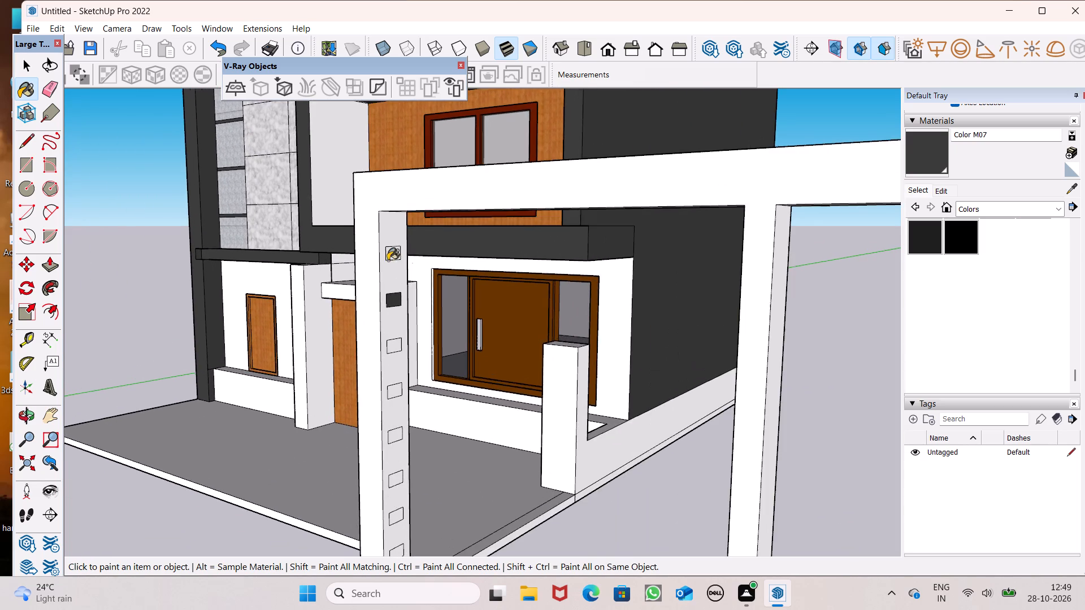
scroll(388, 260, up, 2)
click(393, 252)
scroll(393, 251, down, 5)
scroll(393, 324, up, 6)
click(393, 310)
scroll(400, 294, down, 5)
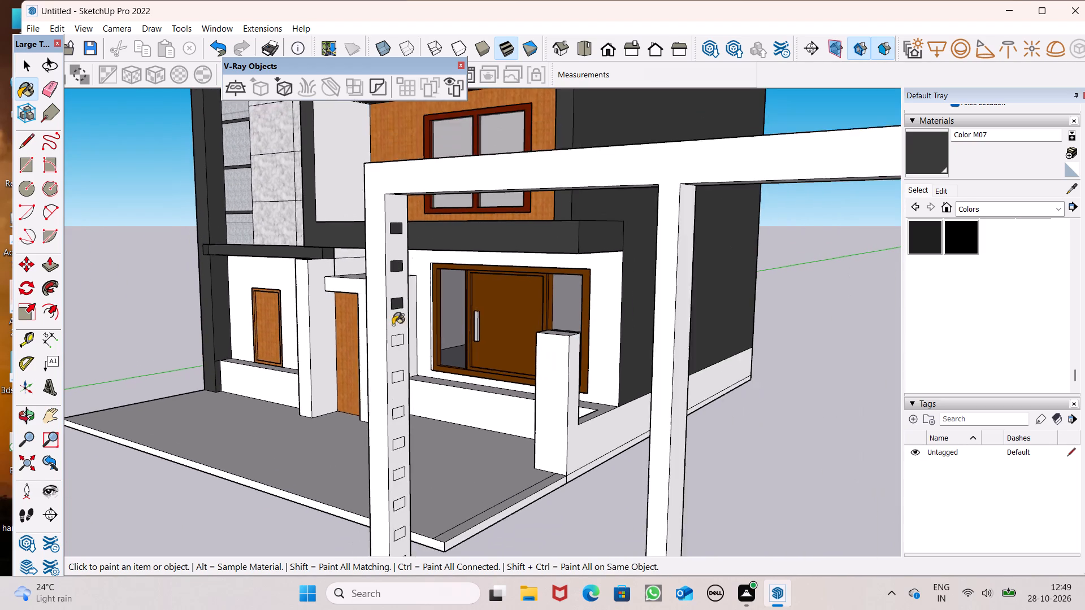
scroll(381, 348, up, 5)
click(403, 338)
scroll(427, 311, down, 3)
scroll(410, 365, up, 4)
click(411, 385)
scroll(430, 337, down, 5)
scroll(405, 430, up, 4)
click(424, 400)
Paint the remaining small rectangles down to the foot of the panel's upright with Color M07.
scroll(473, 356, down, 5)
scroll(448, 422, up, 5)
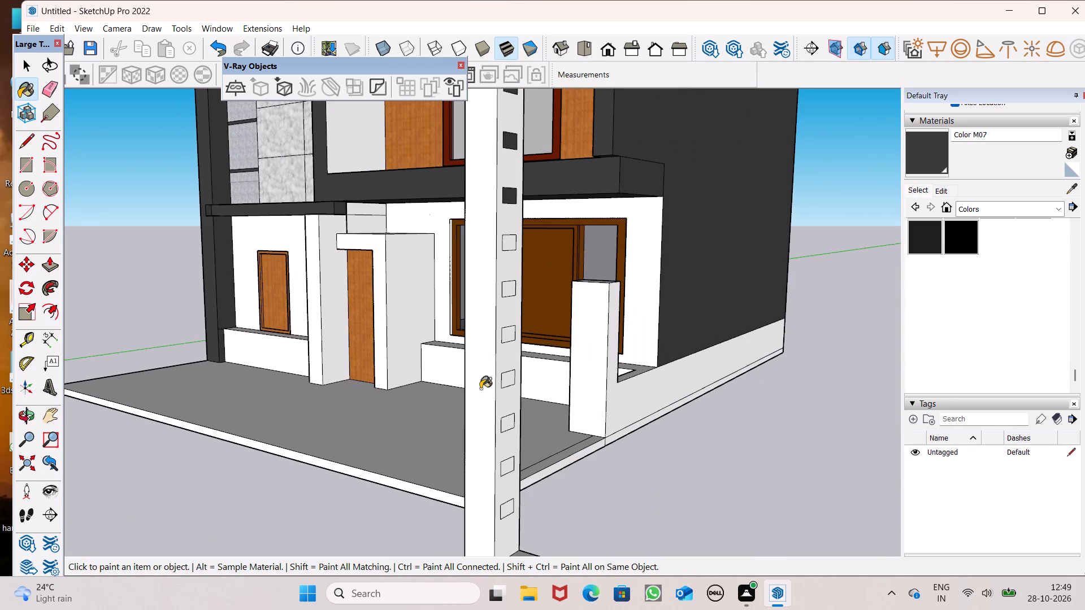
click(510, 338)
click(511, 295)
click(513, 246)
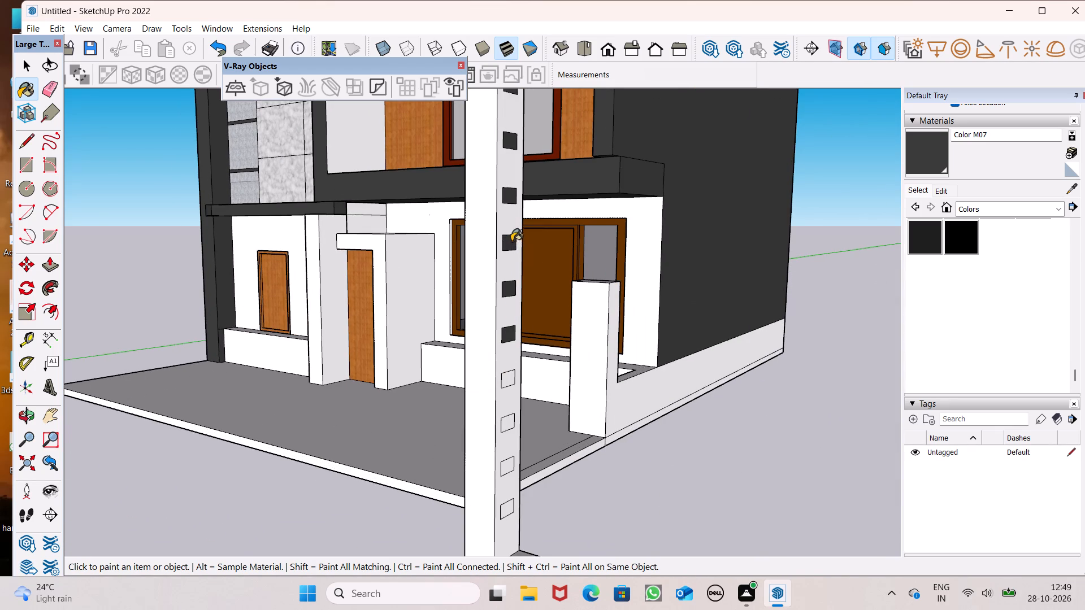
scroll(526, 253, down, 4)
scroll(540, 402, up, 3)
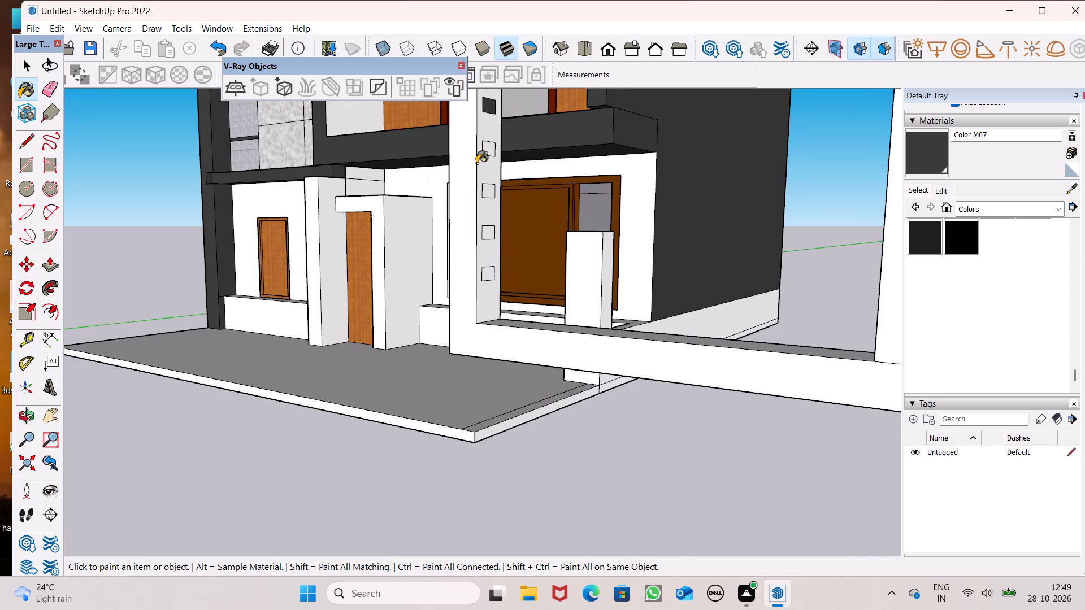
scroll(487, 150, up, 5)
click(489, 146)
scroll(492, 177, up, 5)
click(493, 237)
scroll(491, 242, down, 2)
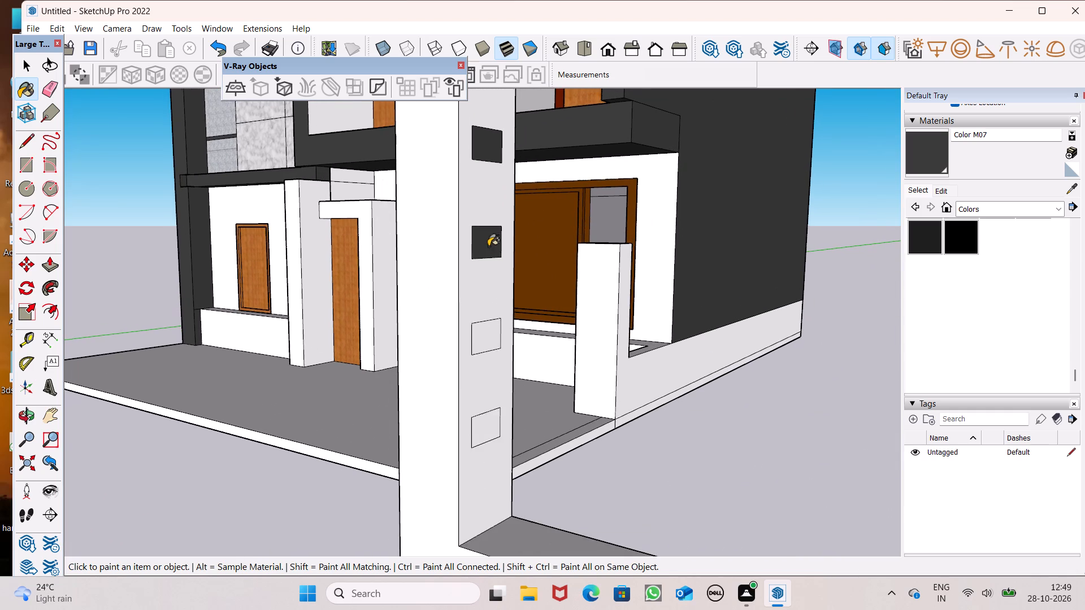
scroll(494, 335, up, 2)
click(494, 328)
drag(487, 443, 492, 428)
scroll(512, 290, down, 6)
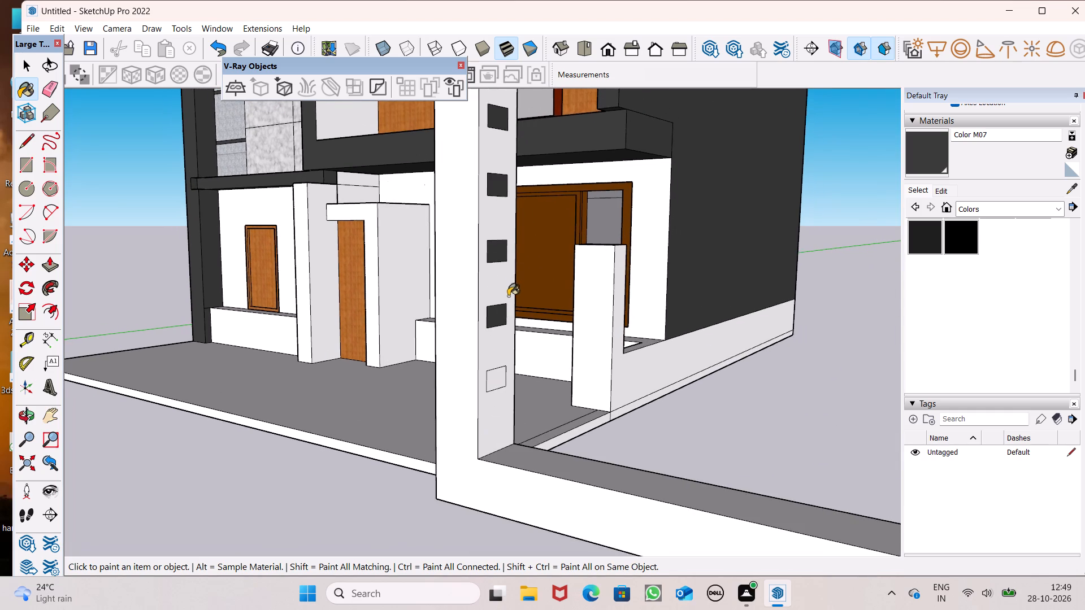
scroll(515, 374, up, 4)
click(496, 374)
Push/Pull the topmost dark rectangle on the upright about 6' 11 5/16" across both panes to form a horizontal bar.
scroll(506, 322, down, 20)
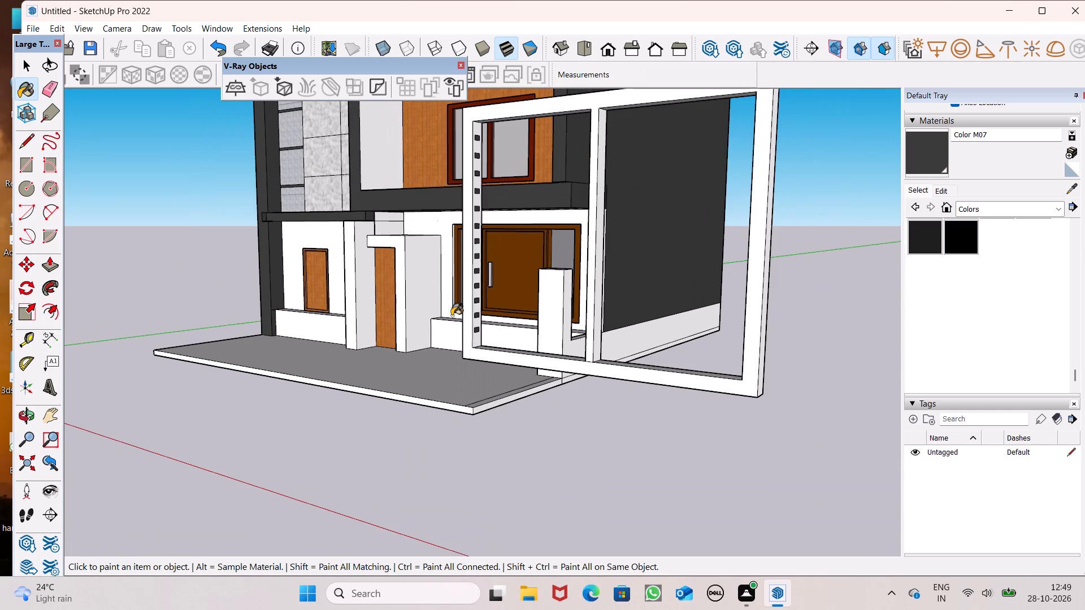
scroll(524, 229, up, 2)
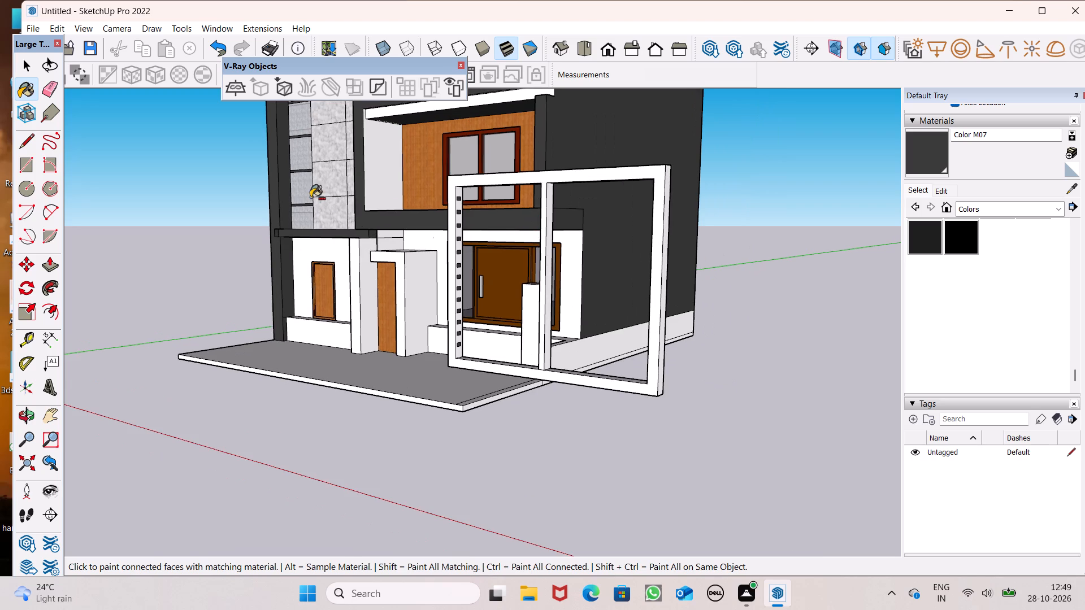
key(space)
click(53, 263)
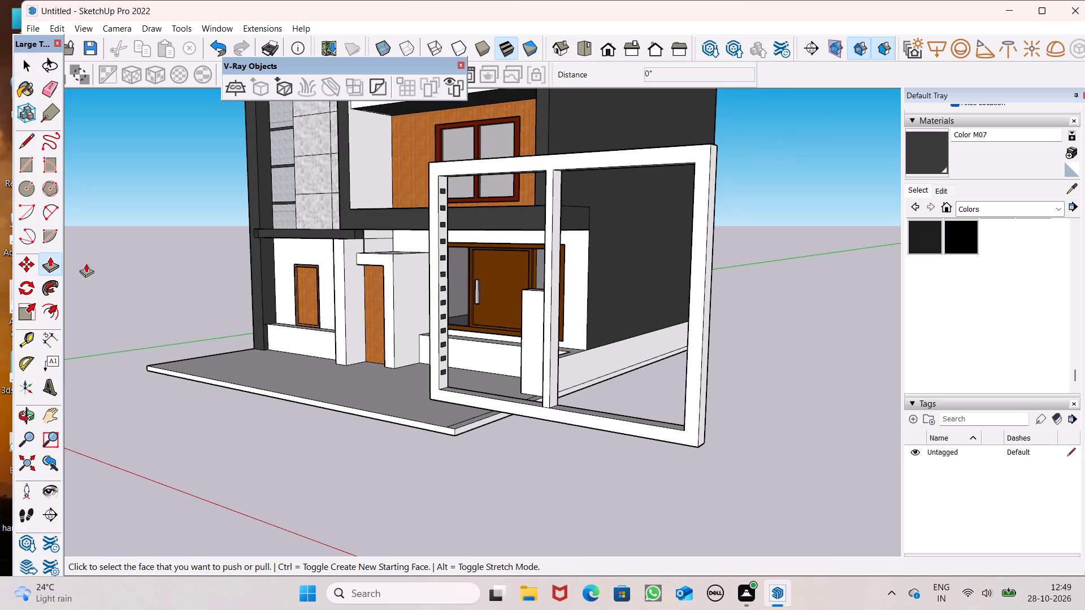
scroll(441, 198, up, 6)
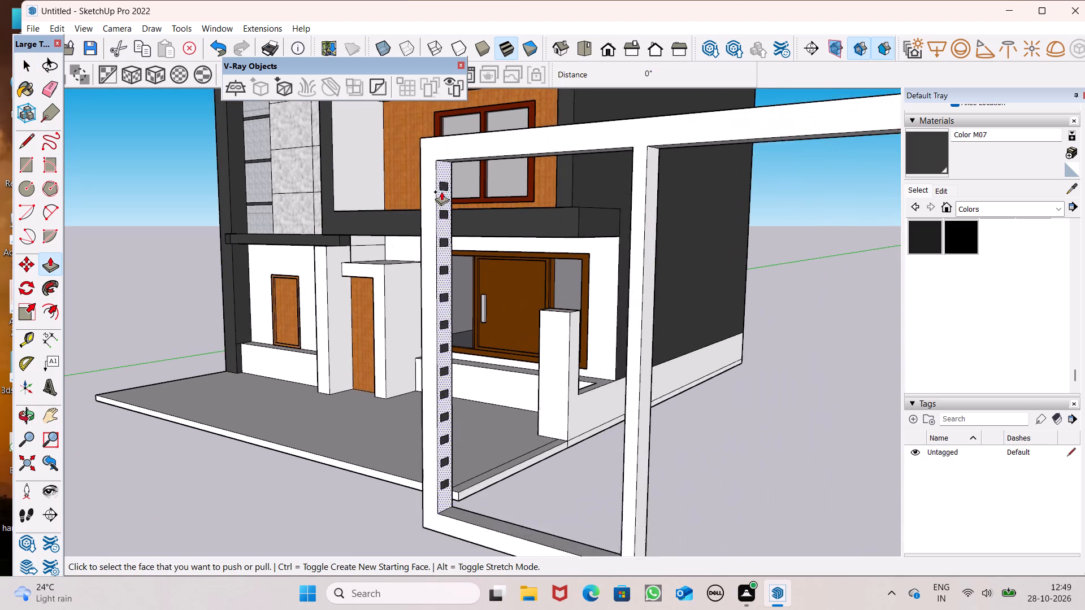
drag(441, 188, 740, 230)
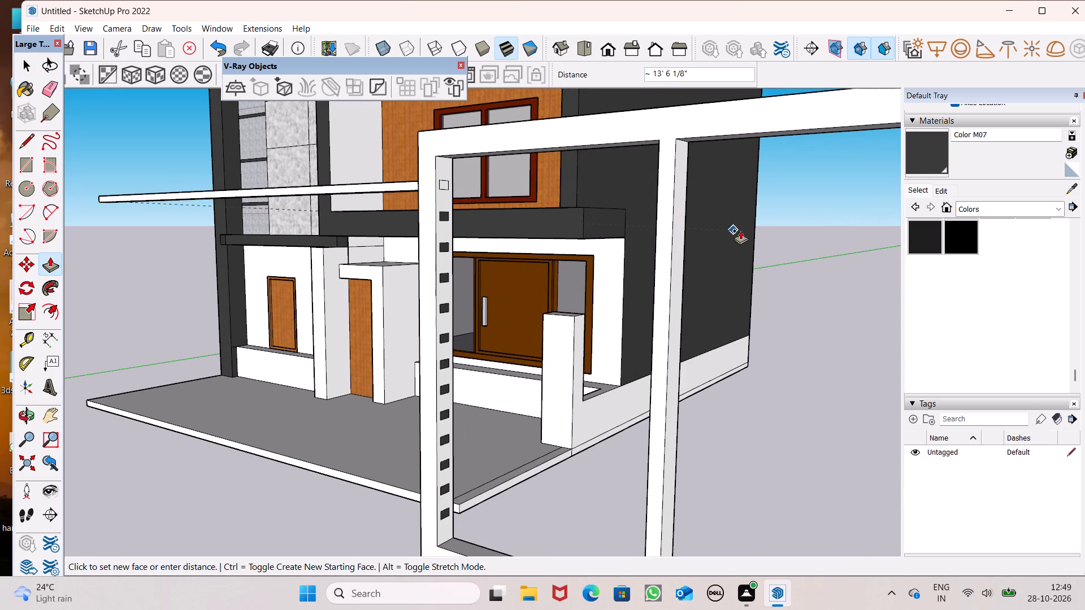
drag(740, 230, 809, 224)
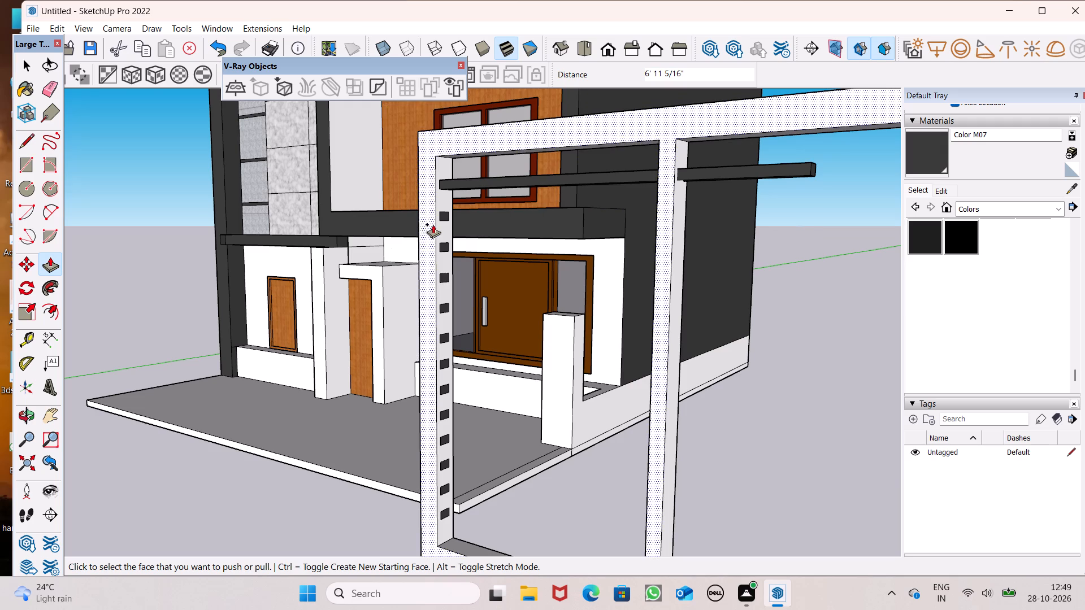
Push/Pull the second and third dark rectangles into bars across both panes, the third about 7' 9/16" long.
drag(442, 216, 806, 277)
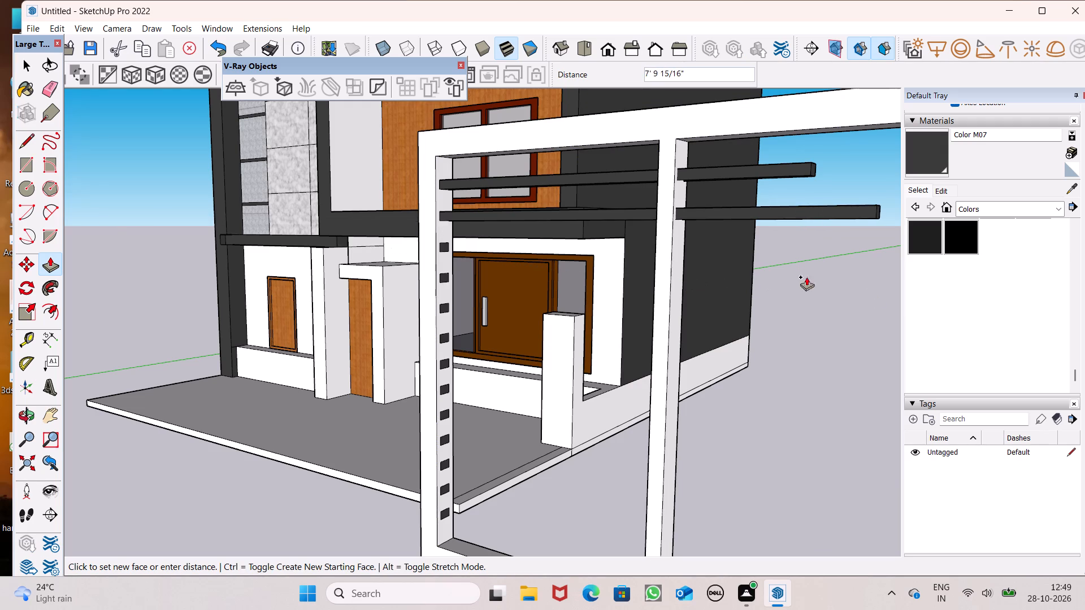
drag(806, 277, 847, 289)
drag(444, 246, 640, 287)
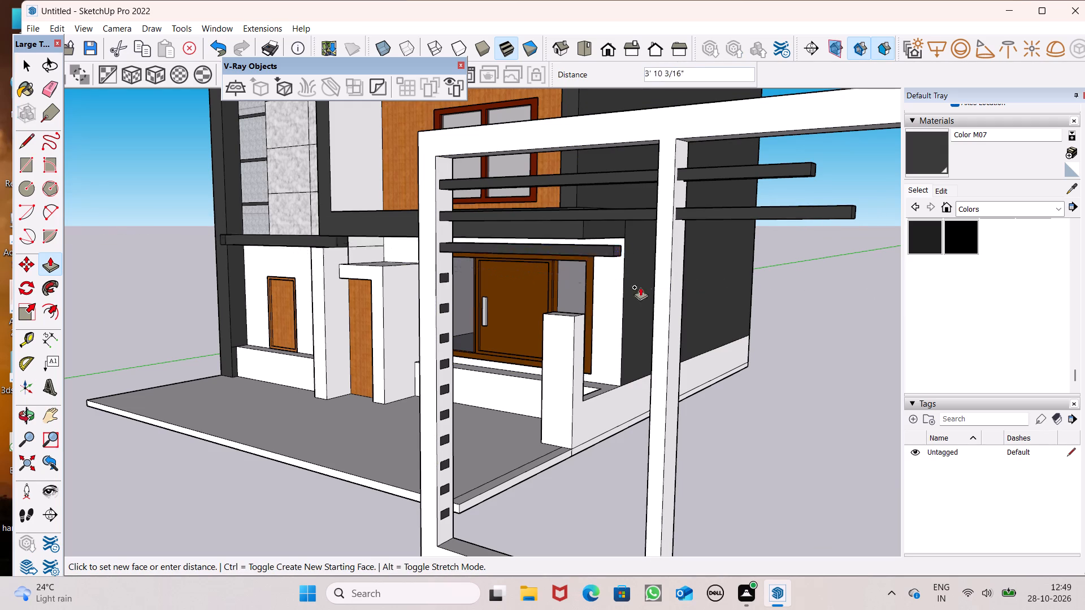
drag(640, 287, 811, 311)
scroll(666, 222, down, 4)
scroll(568, 259, up, 2)
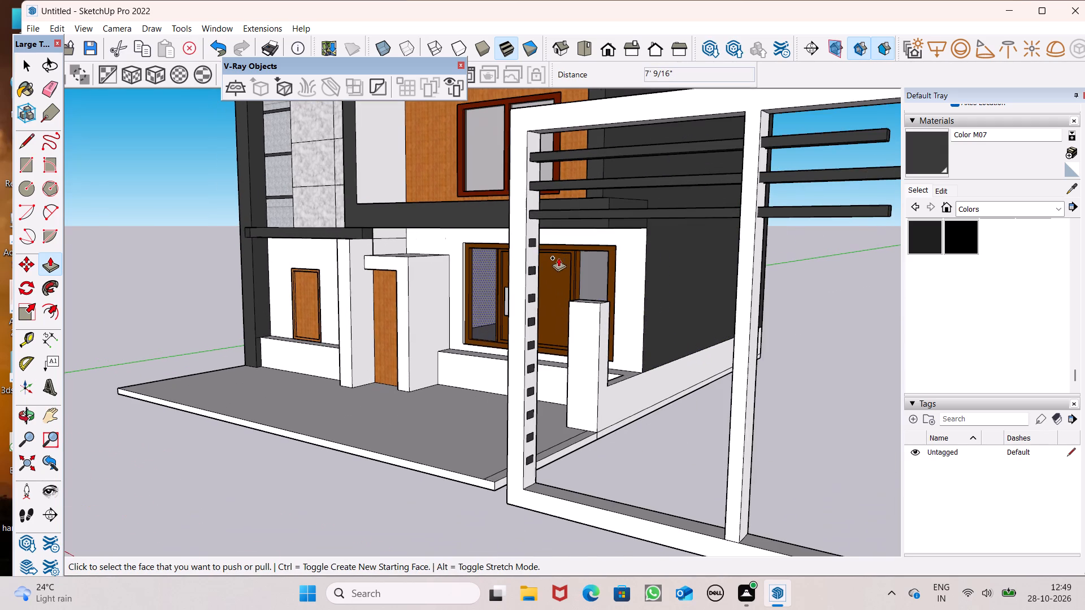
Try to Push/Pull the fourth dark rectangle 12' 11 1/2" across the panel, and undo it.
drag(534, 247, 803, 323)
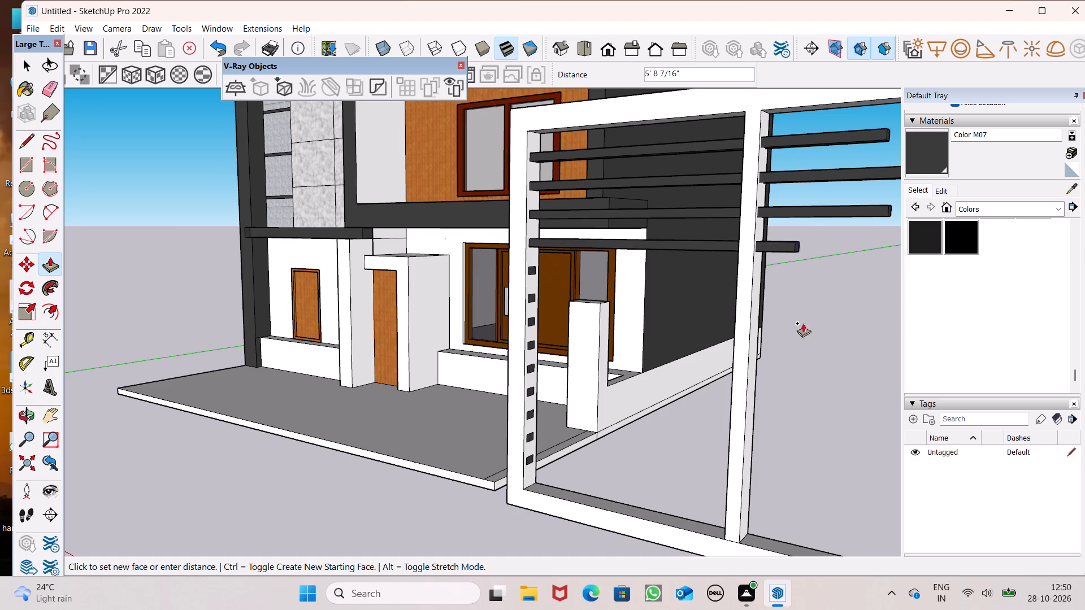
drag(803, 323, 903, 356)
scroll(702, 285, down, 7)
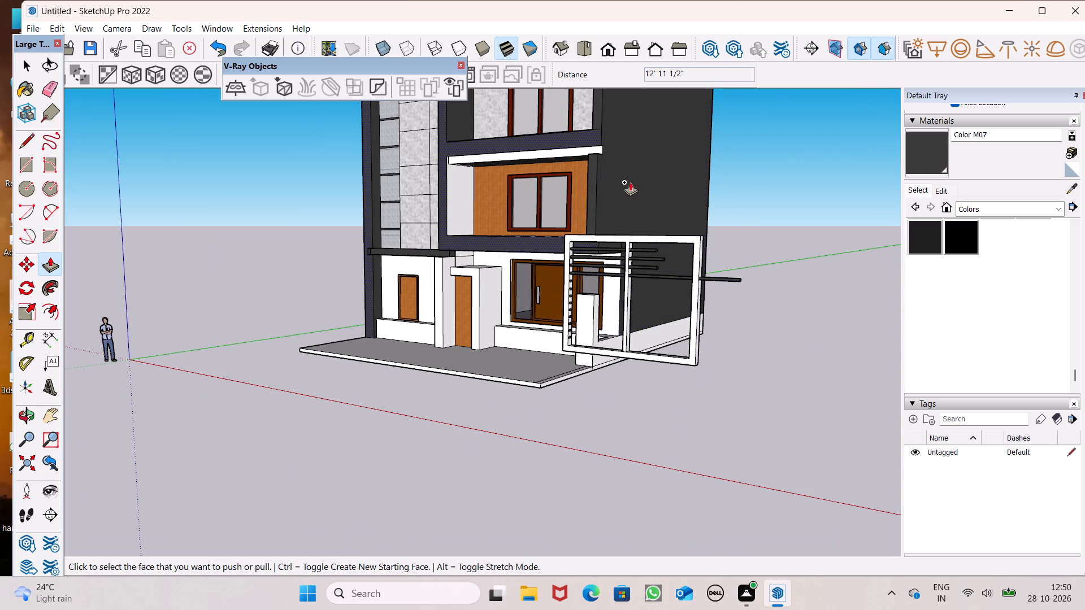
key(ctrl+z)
Push/Pull the fourth, fifth and sixth dark rectangles about 7' 2 1/4", 7' 11" and 8' 3 9/16" across both panes.
scroll(569, 304, up, 8)
scroll(563, 278, down, 4)
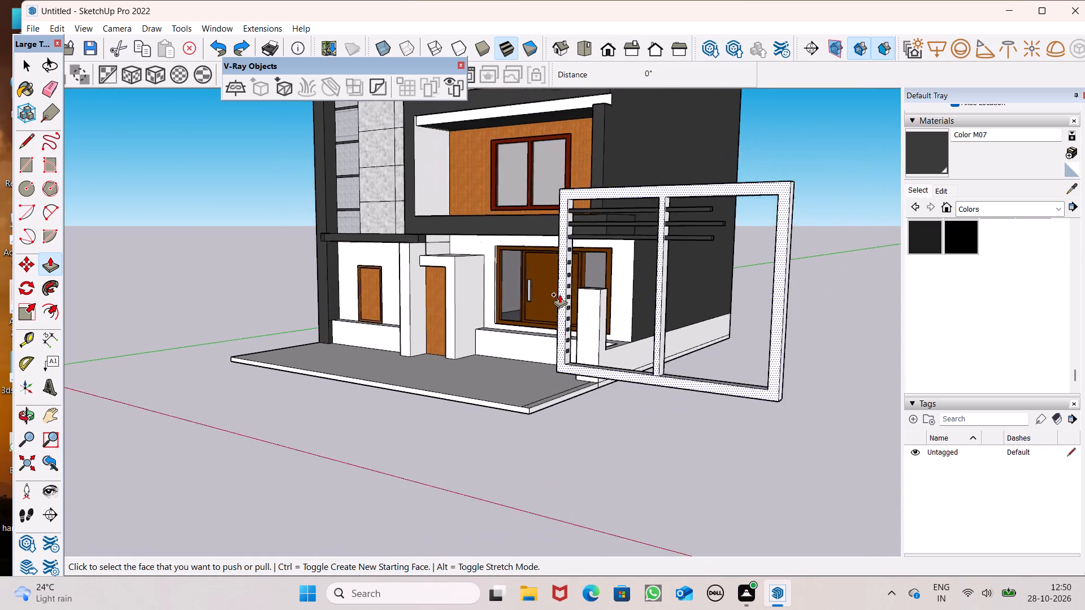
scroll(559, 294, down, 1)
middle_drag(591, 360, 619, 368)
scroll(614, 383, up, 3)
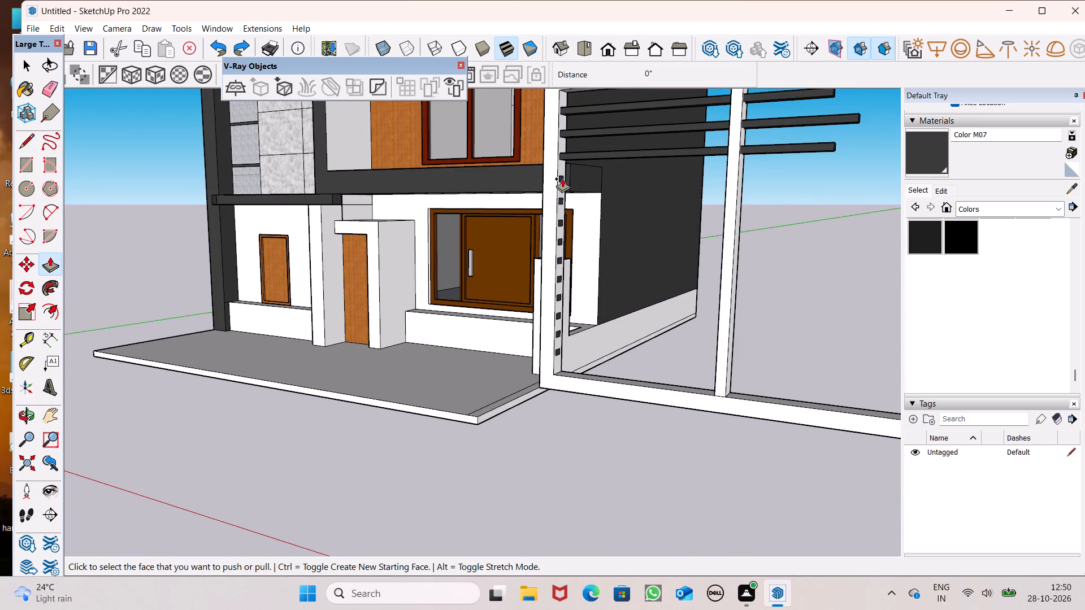
drag(561, 178, 833, 246)
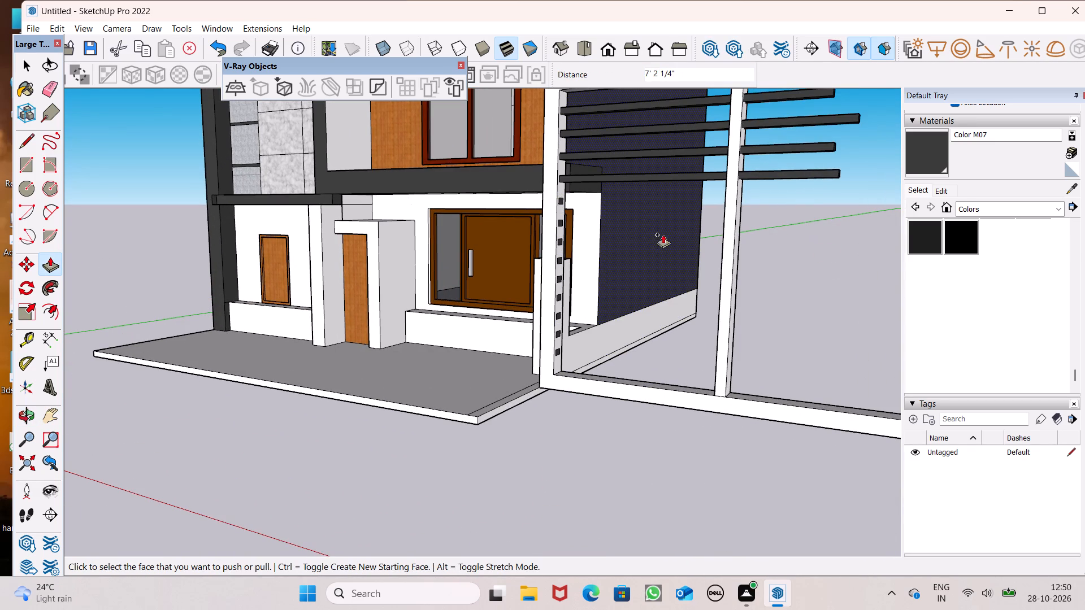
drag(562, 199, 865, 273)
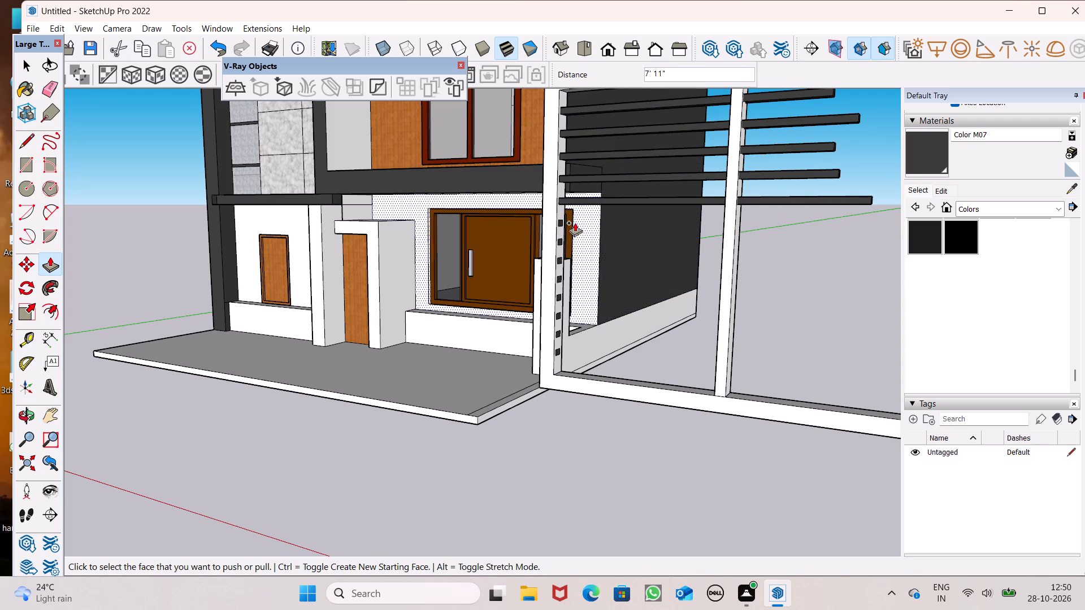
drag(561, 221, 884, 284)
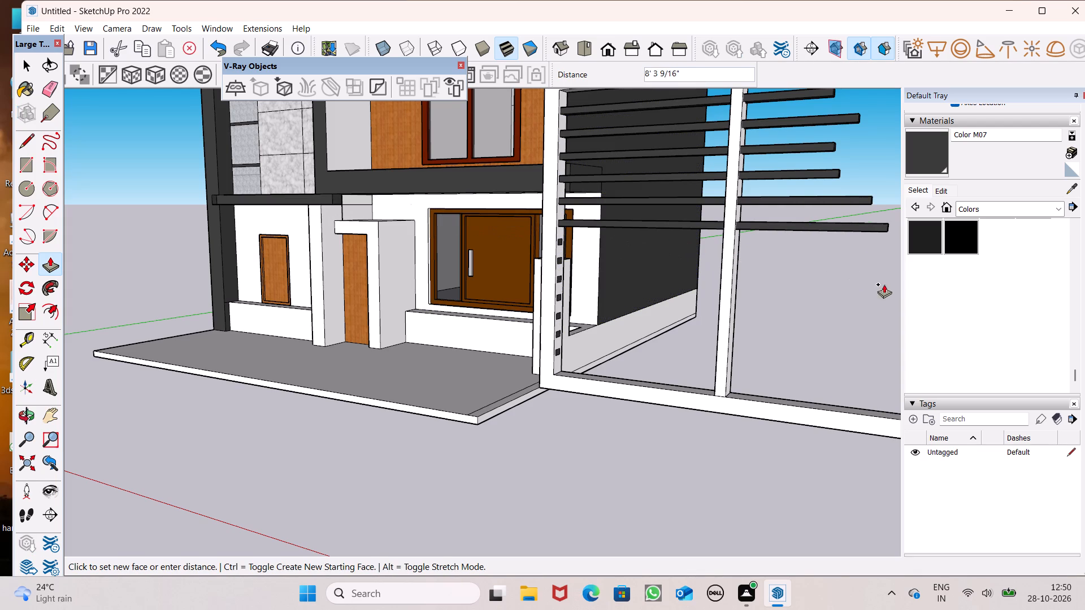
drag(884, 284, 885, 284)
Push/Pull the seventh to tenth dark rectangles into bars across both panes: seventh 8' 5 7/16", eighth 7' 7 1/8", tenth 8' 4 1/2".
drag(561, 243, 663, 273)
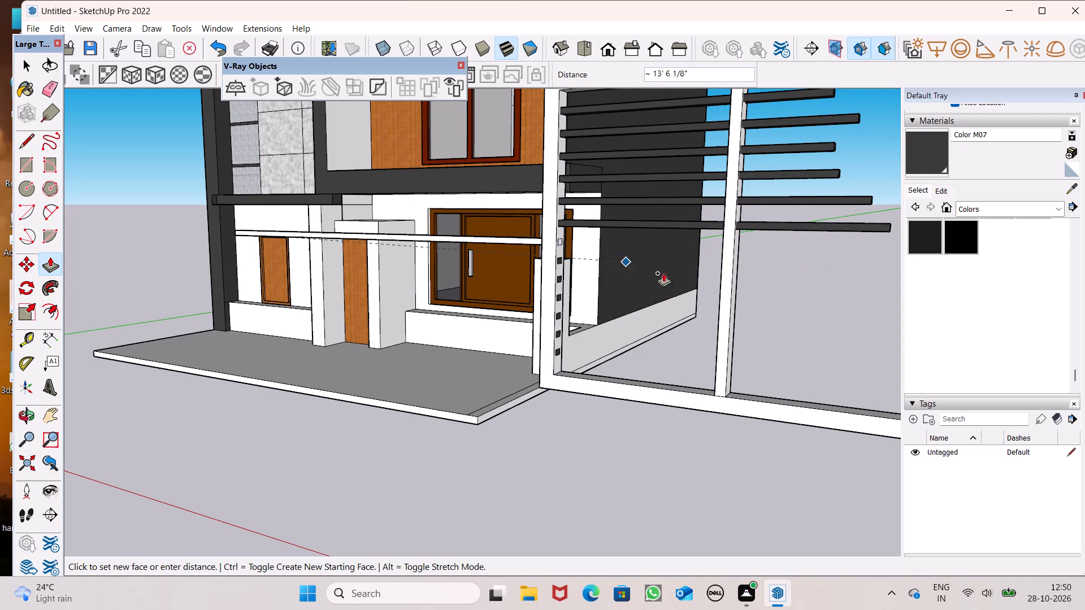
drag(663, 273, 887, 324)
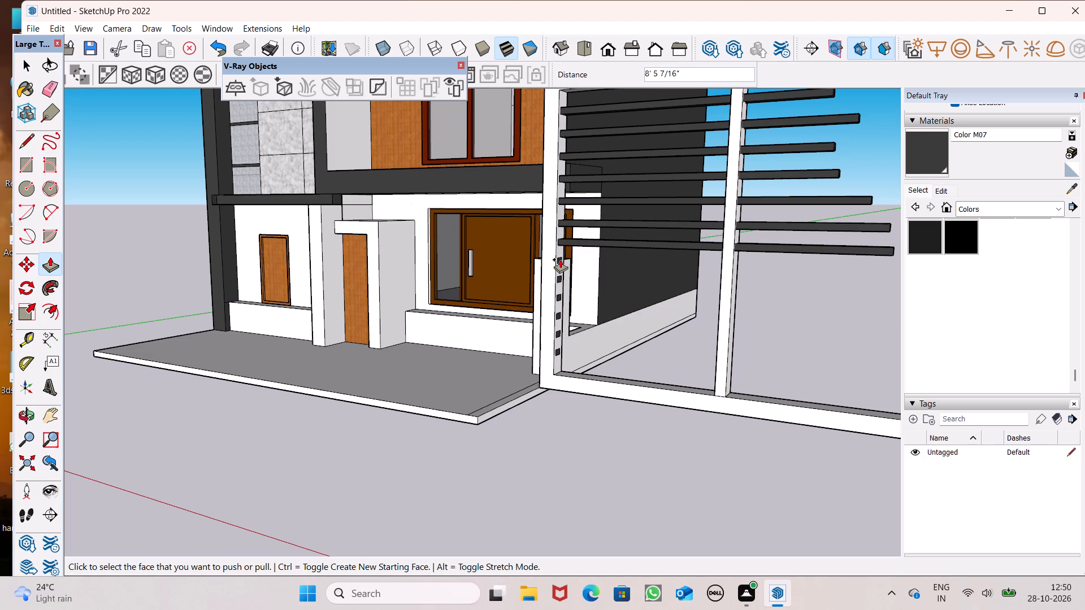
drag(559, 259, 845, 324)
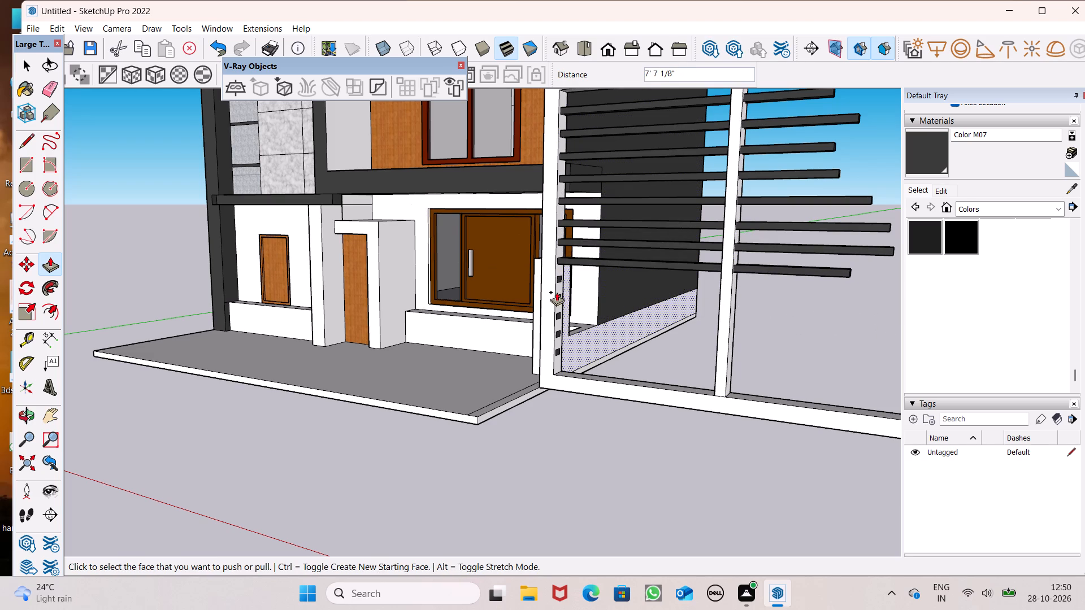
drag(558, 278, 777, 342)
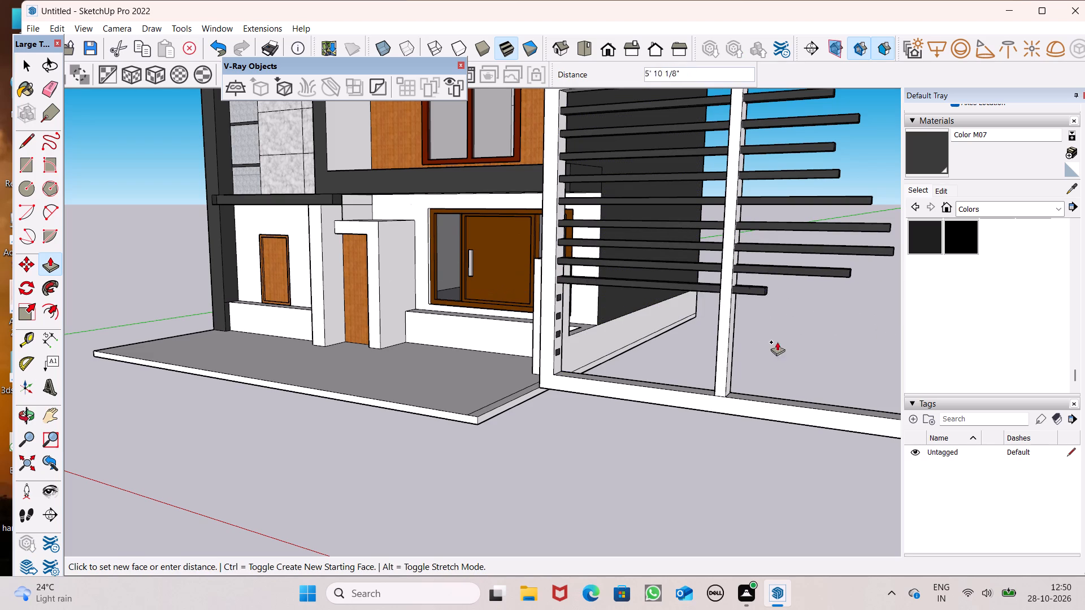
drag(777, 342, 842, 359)
drag(561, 297, 880, 359)
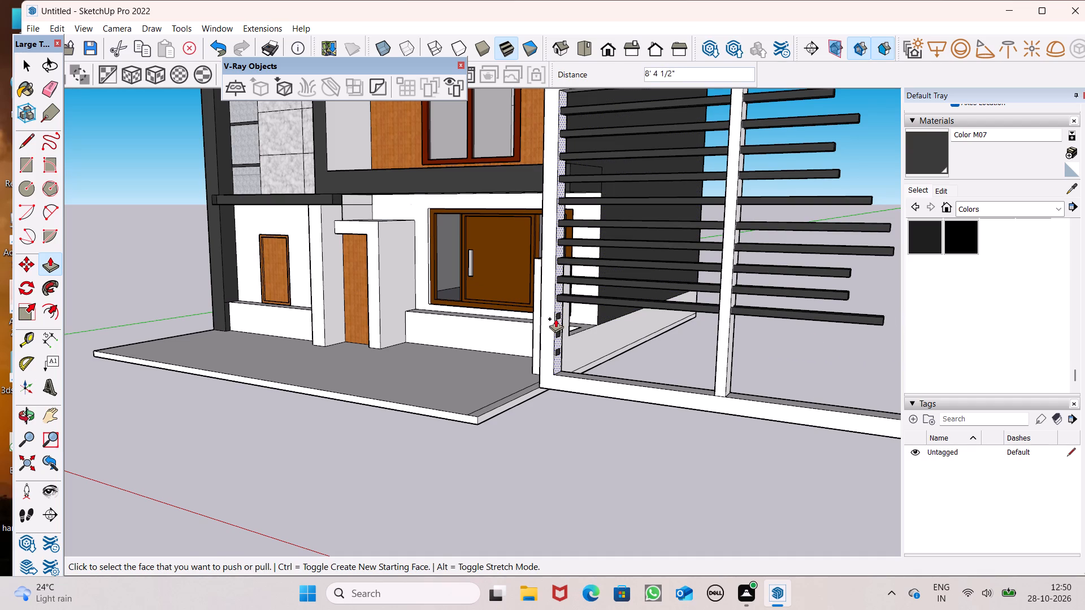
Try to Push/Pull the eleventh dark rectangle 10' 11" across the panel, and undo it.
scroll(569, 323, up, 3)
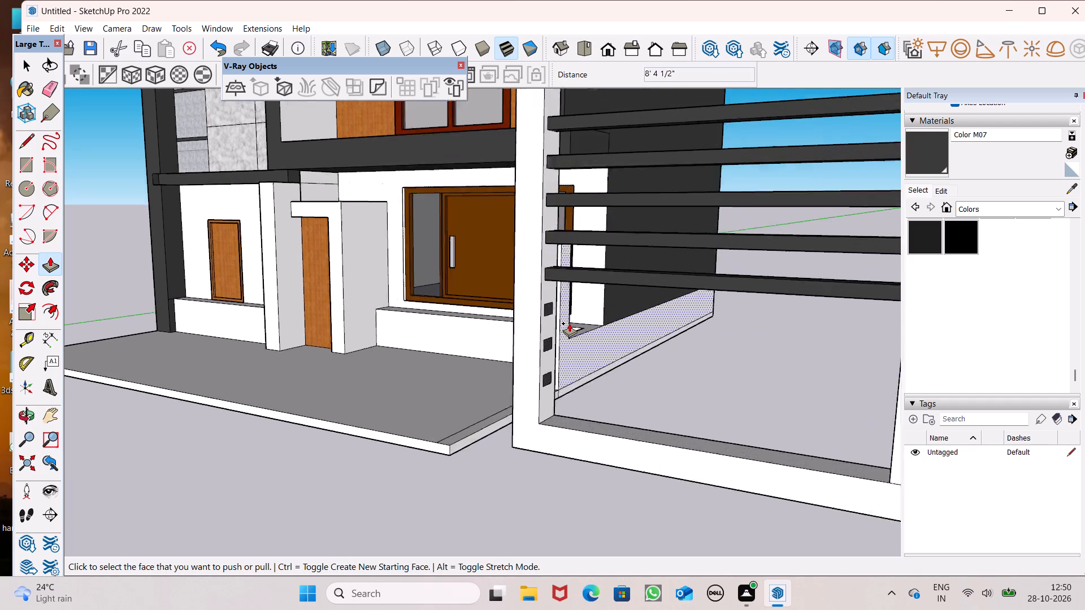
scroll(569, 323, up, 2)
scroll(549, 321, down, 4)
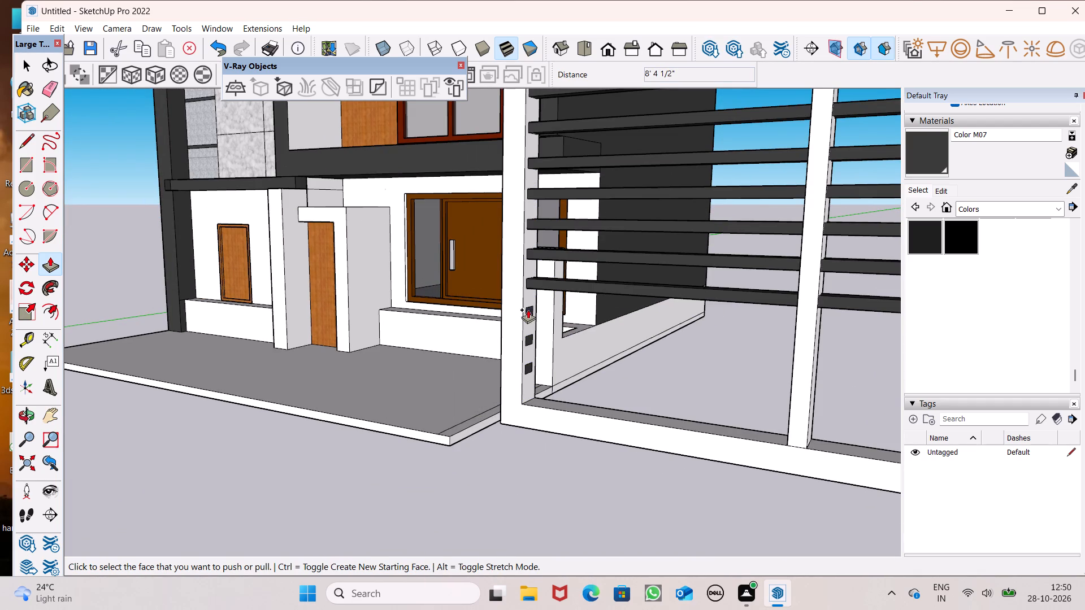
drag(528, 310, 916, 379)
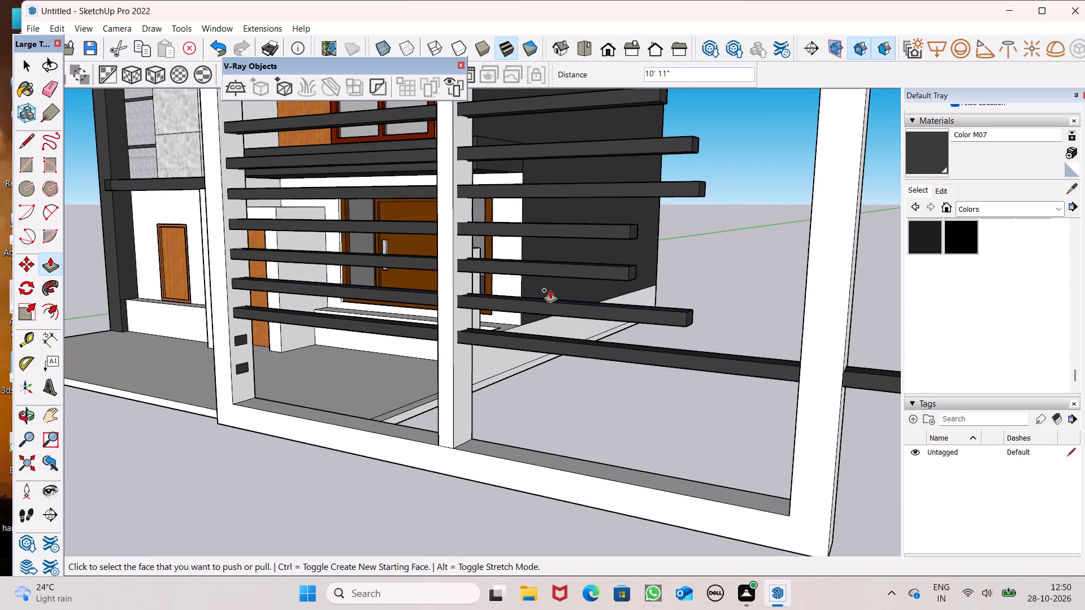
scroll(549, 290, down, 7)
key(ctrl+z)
Push/Pull the last three dark rectangles about 8' 8 7/8", 8' 7" and 7' 2 5/16" into bars across both panes.
scroll(470, 322, up, 6)
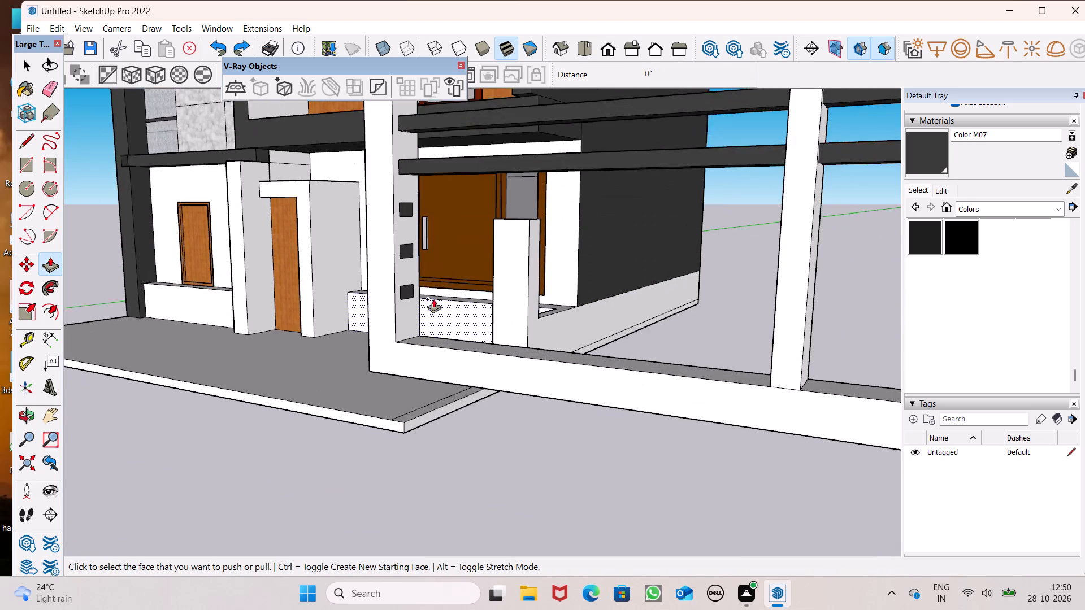
scroll(432, 299, down, 4)
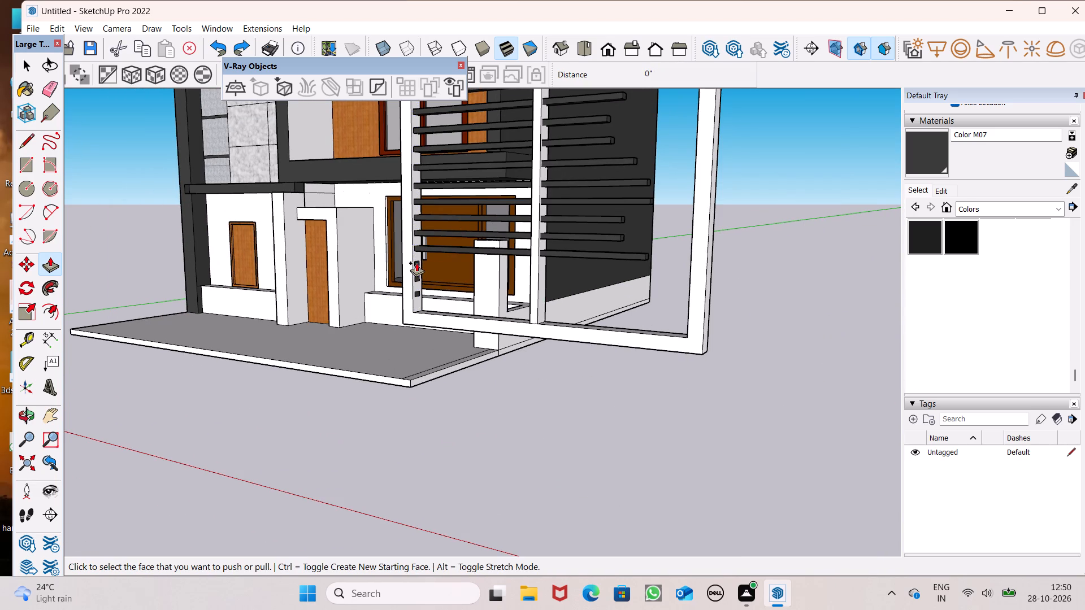
drag(416, 263, 658, 267)
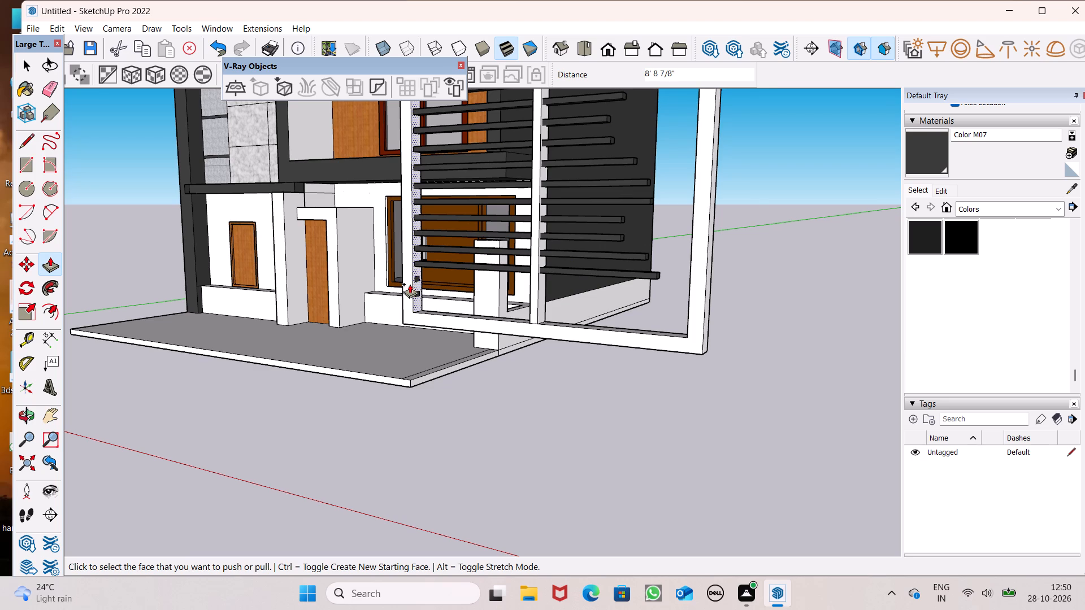
scroll(410, 284, up, 4)
scroll(409, 277, down, 2)
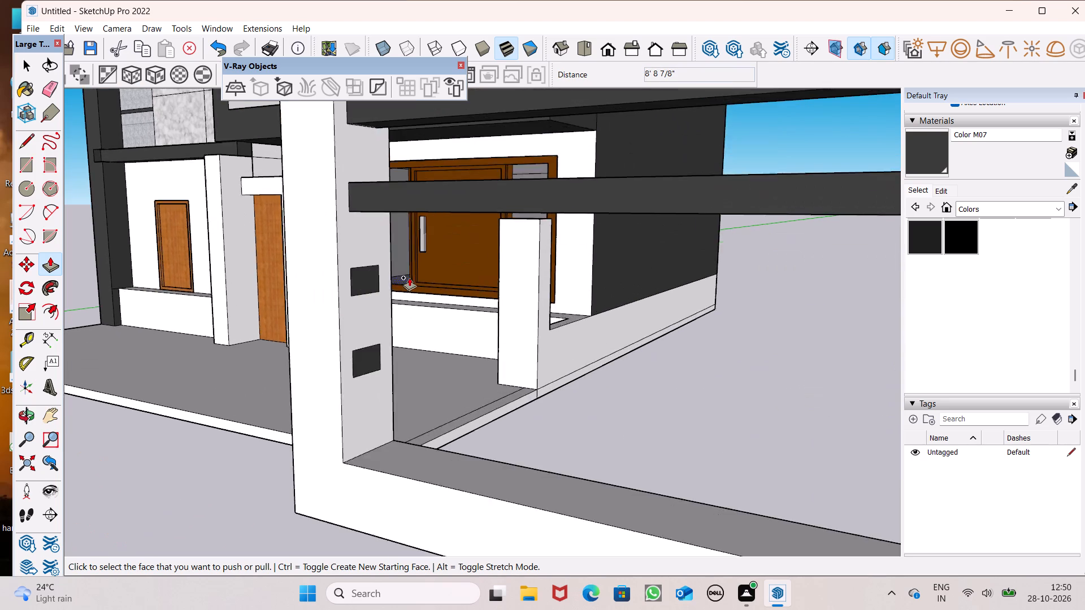
drag(397, 280, 840, 340)
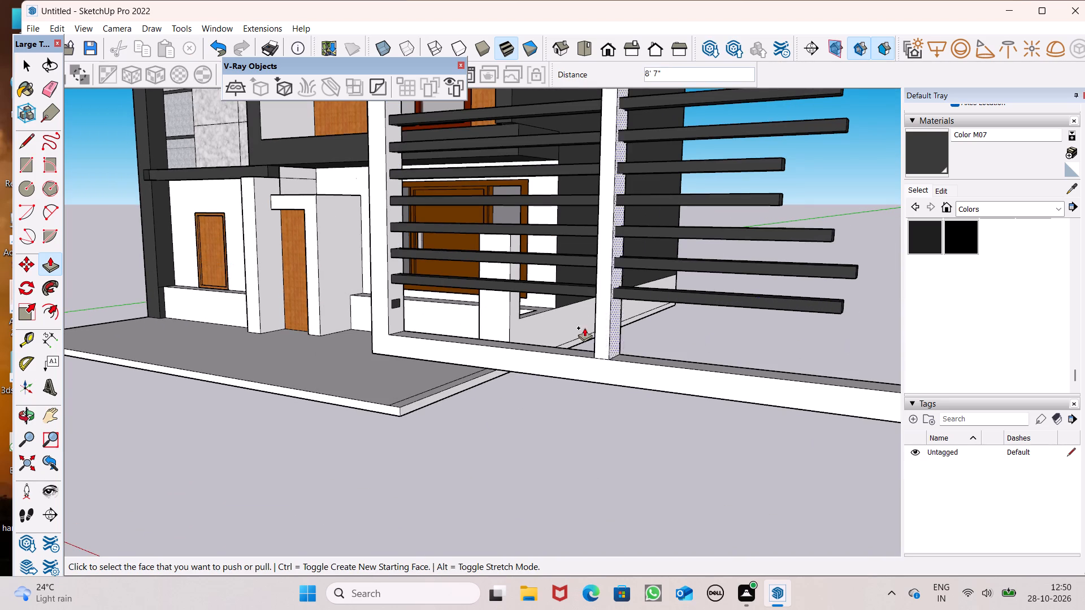
drag(396, 301, 743, 359)
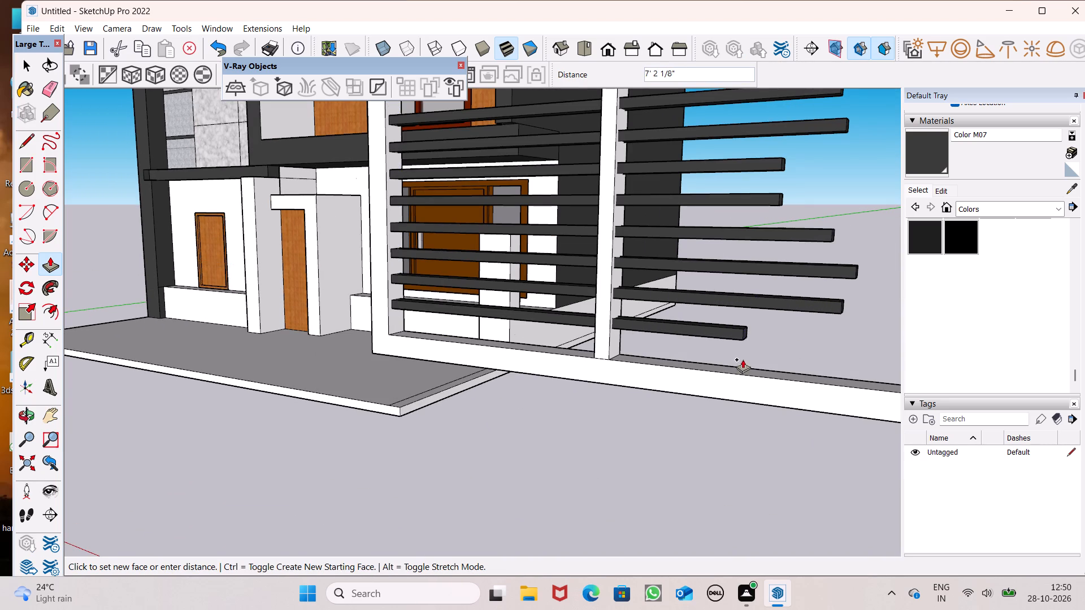
drag(743, 359, 743, 359)
Examine the barred panel beside the house from the front, checking the bar ends against the far upright.
scroll(607, 309, down, 8)
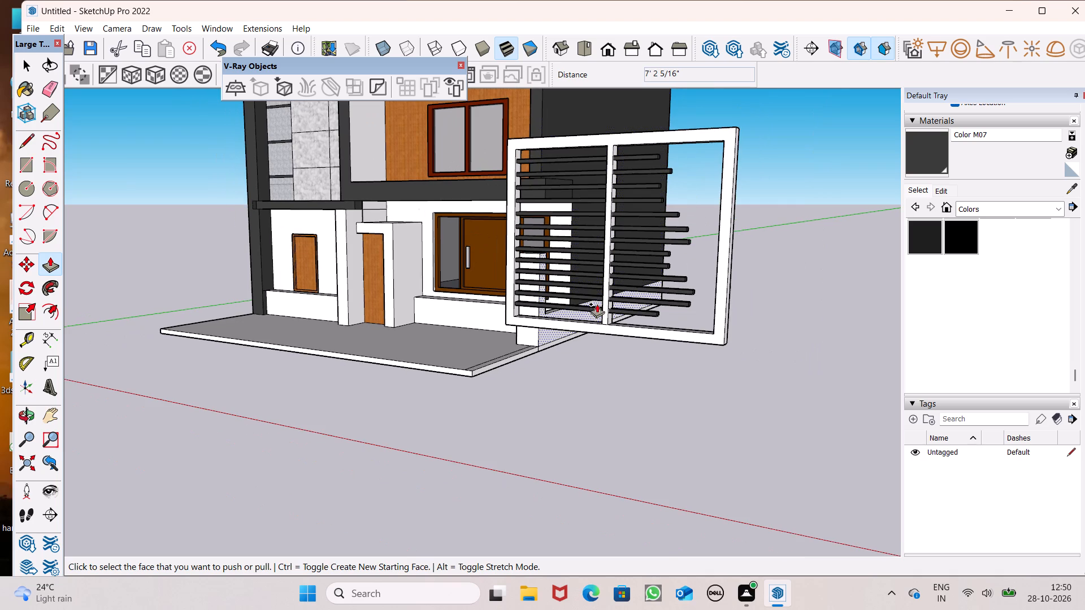
scroll(603, 321, down, 1)
middle_drag(612, 340, 821, 325)
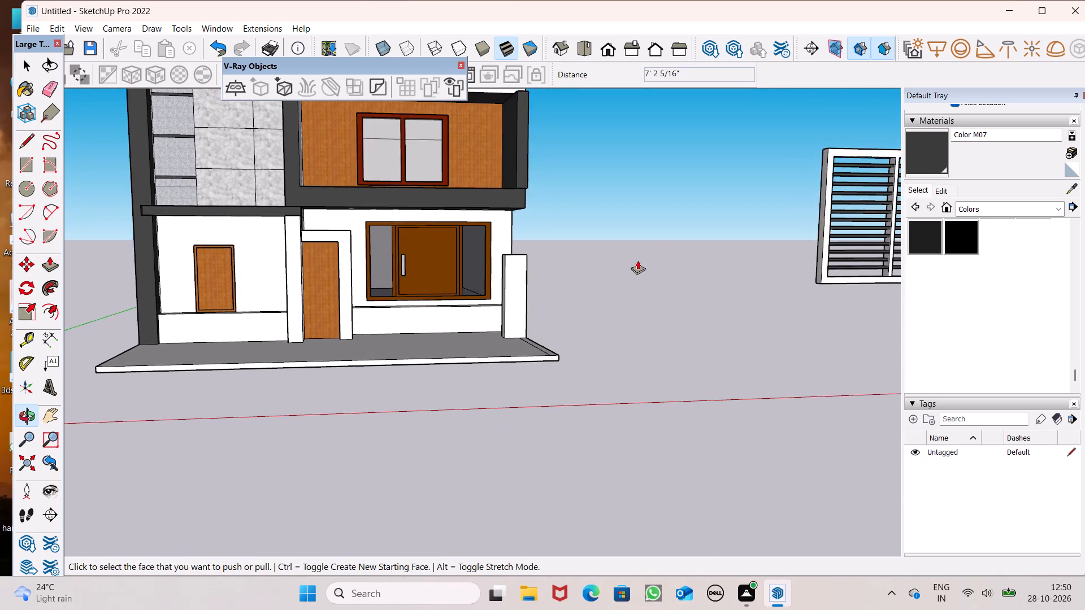
scroll(610, 260, down, 4)
scroll(687, 288, up, 6)
scroll(485, 268, down, 2)
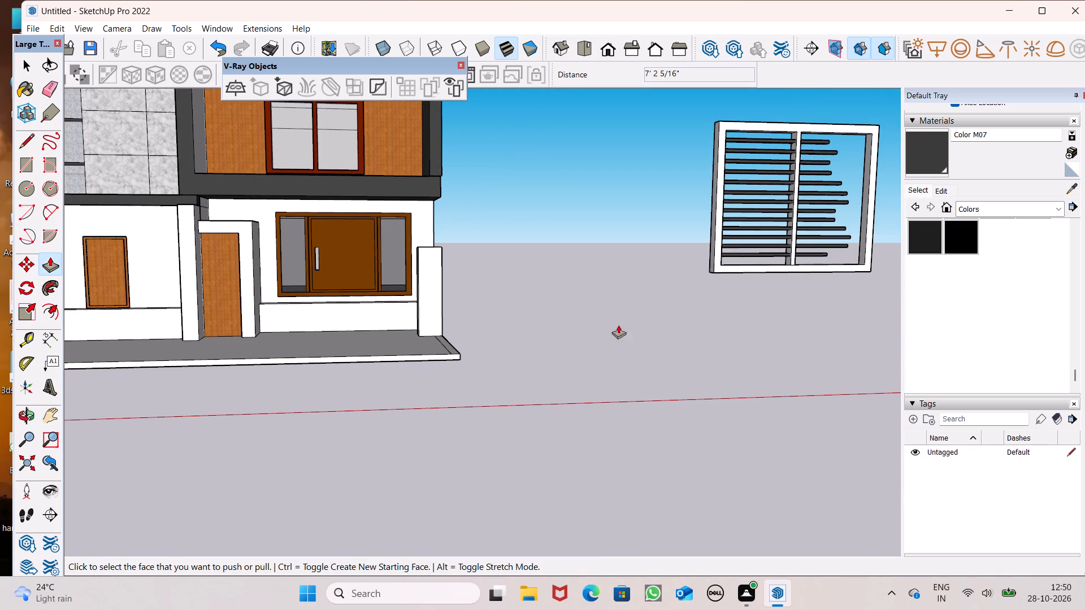
scroll(823, 198, up, 6)
right_click(810, 170)
scroll(801, 160, up, 1)
scroll(690, 150, down, 2)
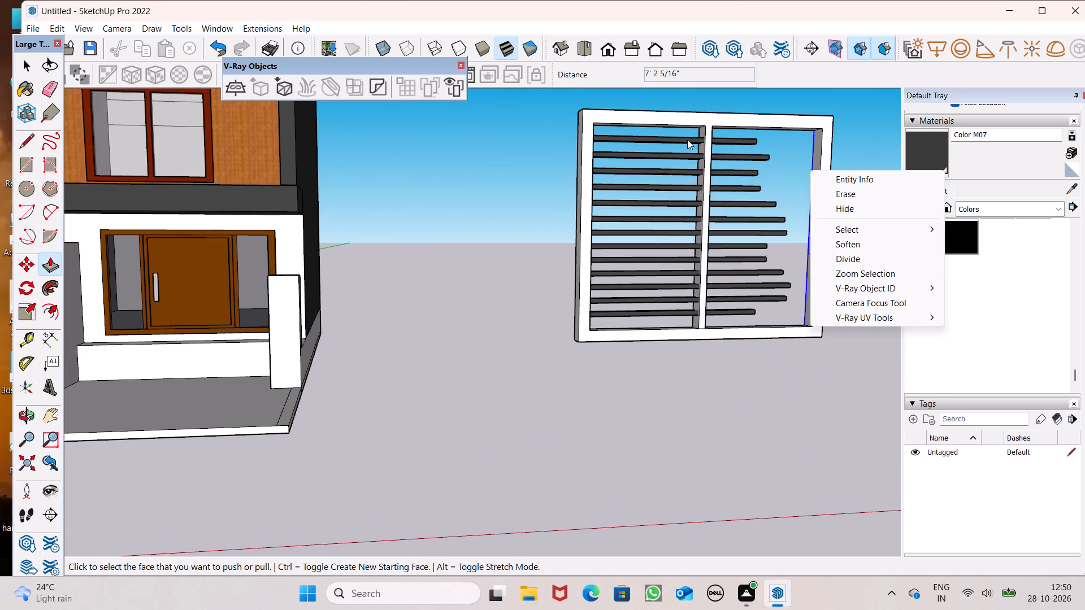
click(669, 98)
scroll(657, 140, down, 2)
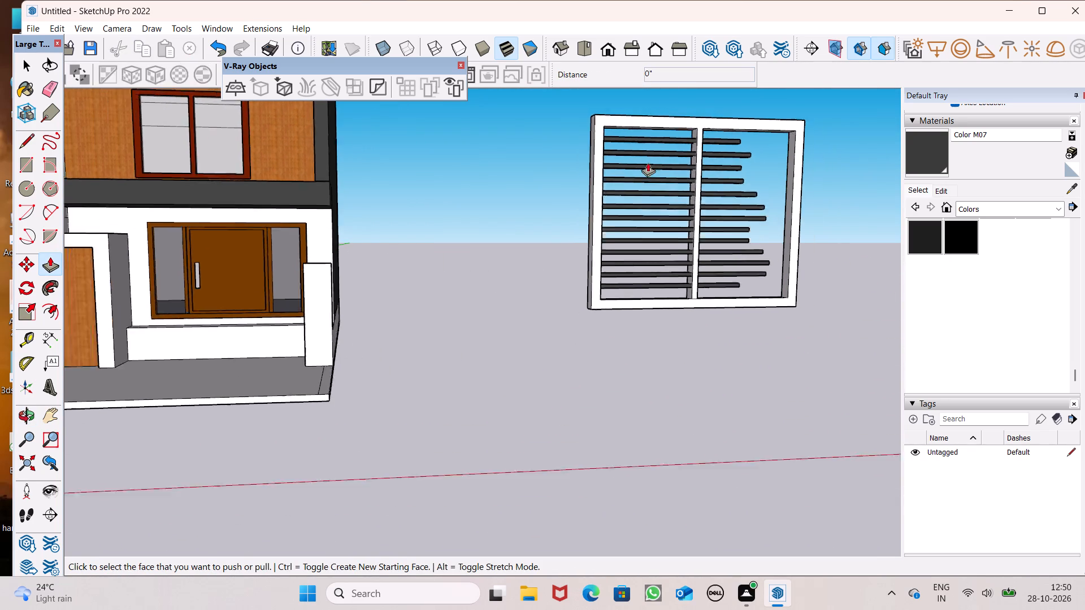
scroll(648, 163, down, 1)
Push/Pull the ends of the top two bars to the far upright, extending them about 2' 9 3/4" and 2' 2 7/8".
middle_drag(676, 210, 446, 290)
scroll(445, 291, up, 4)
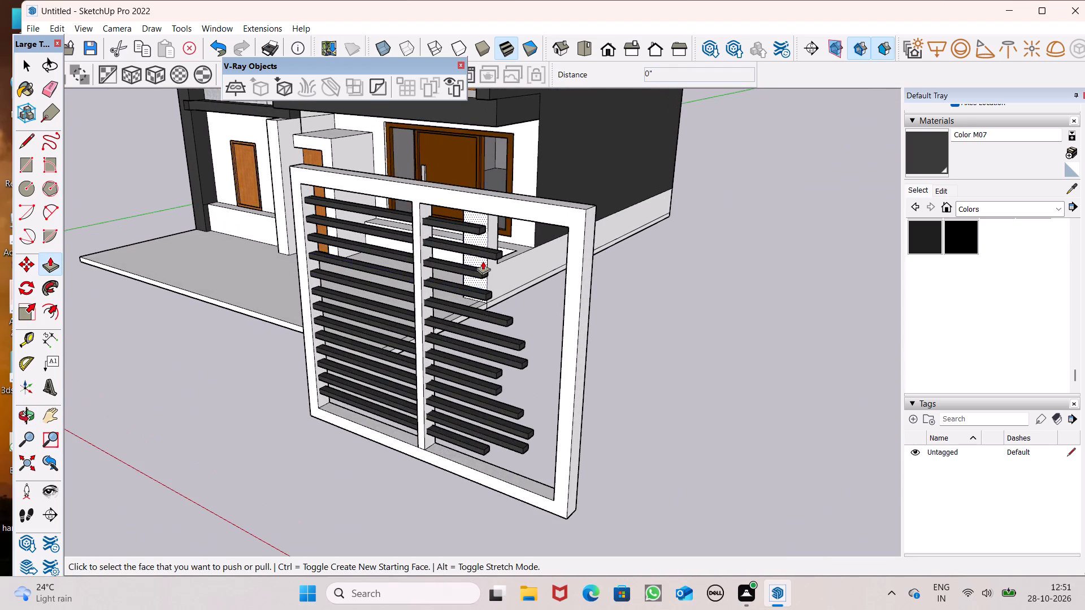
scroll(483, 259, up, 10)
drag(485, 207, 561, 234)
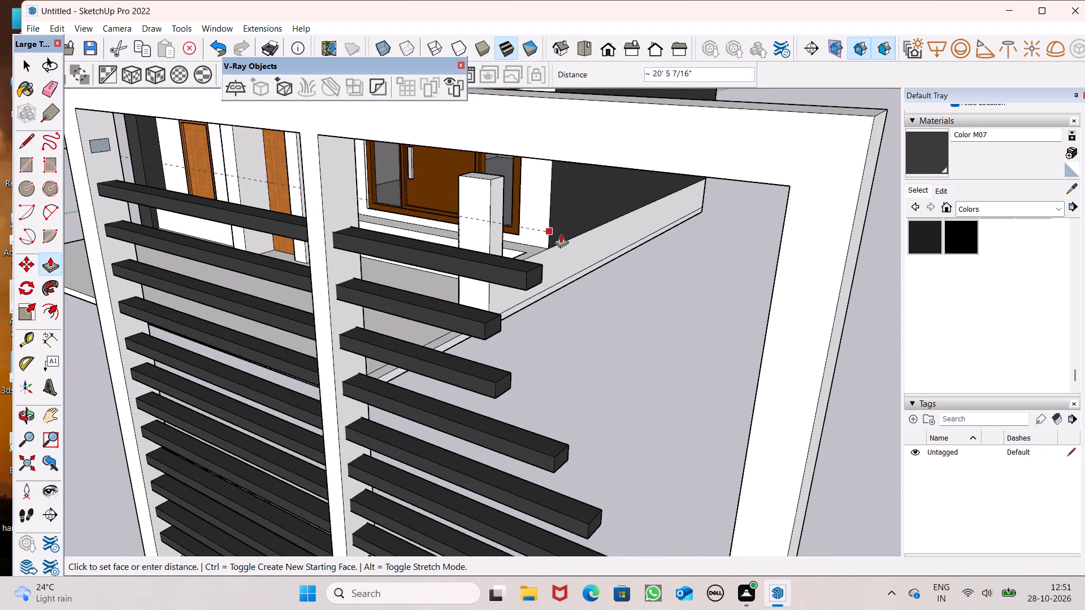
drag(561, 234, 780, 279)
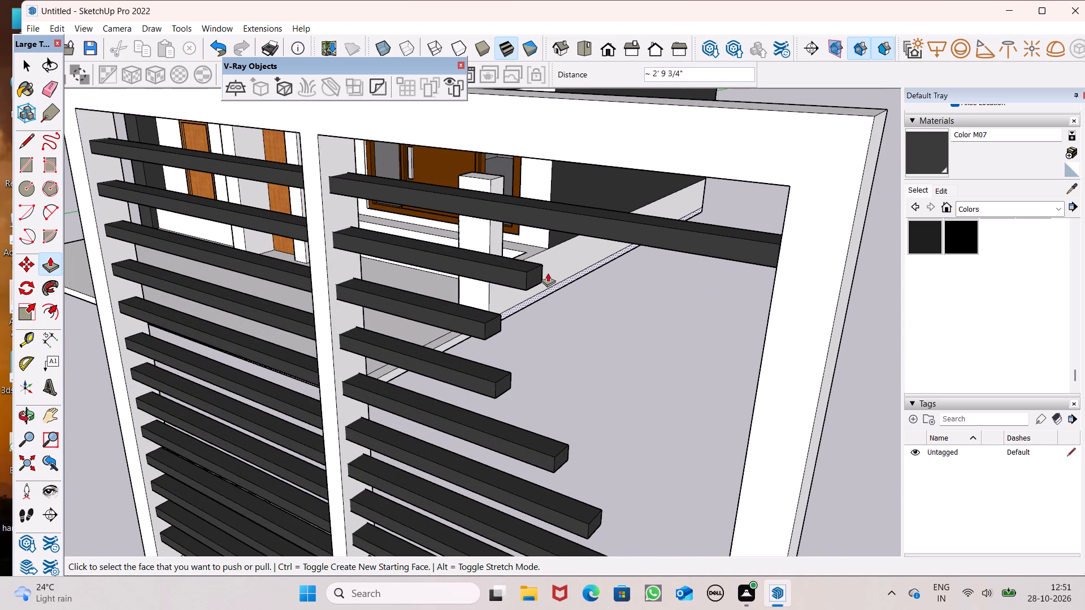
drag(531, 274, 751, 385)
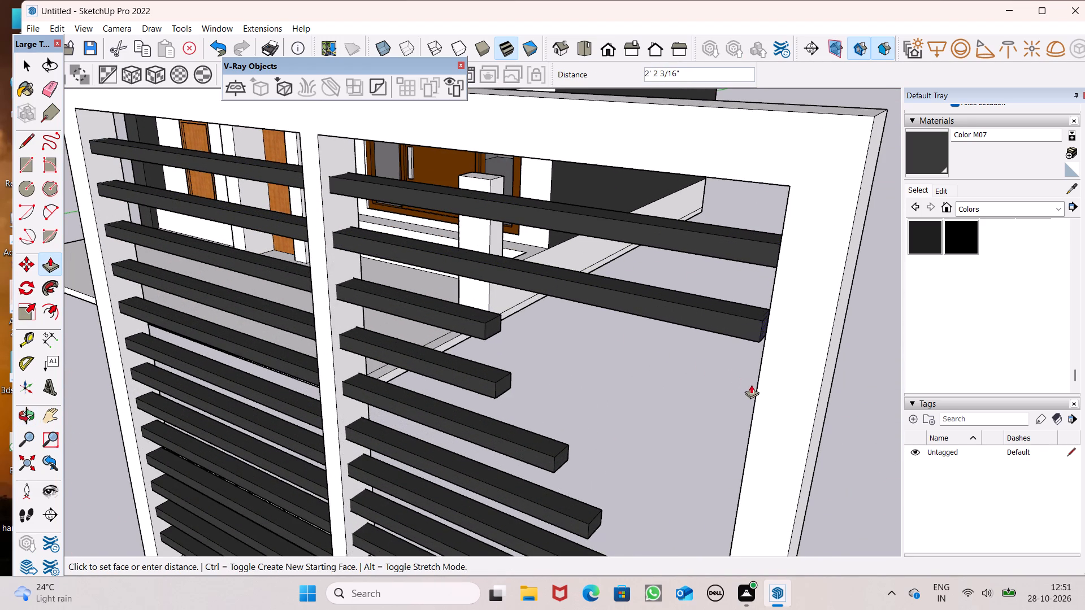
drag(751, 385, 761, 387)
scroll(761, 342, down, 4)
middle_drag(780, 421, 860, 421)
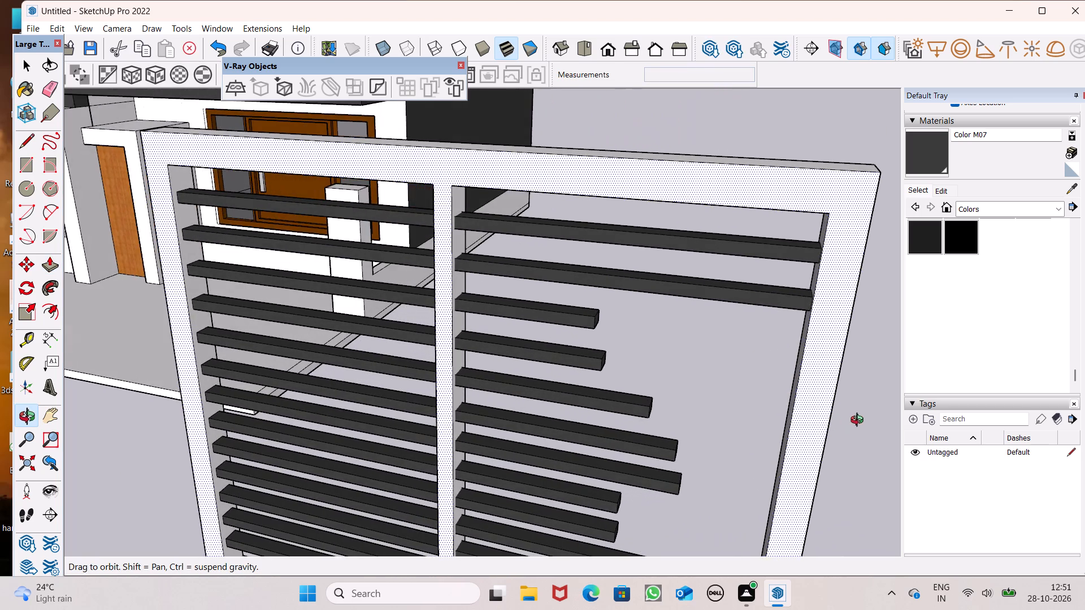
middle_drag(860, 421, 861, 421)
middle_drag(843, 430, 662, 381)
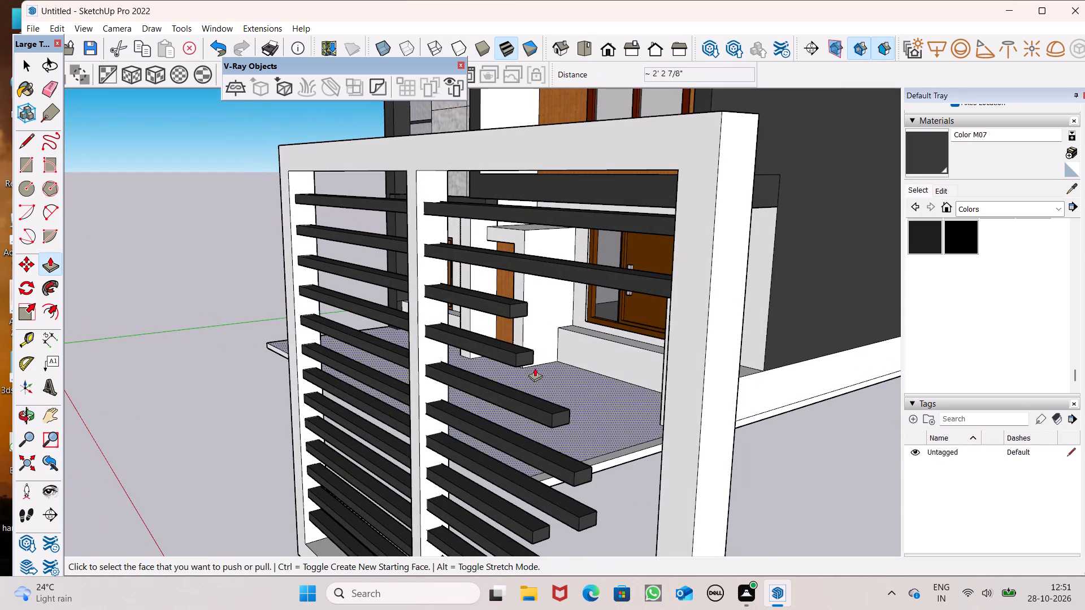
Push/Pull the ends of the third, fourth and fifth bars to the far upright, about 2' 8 1/2", 2' 7 5/16" and 1' 10 3/8".
drag(516, 311, 670, 381)
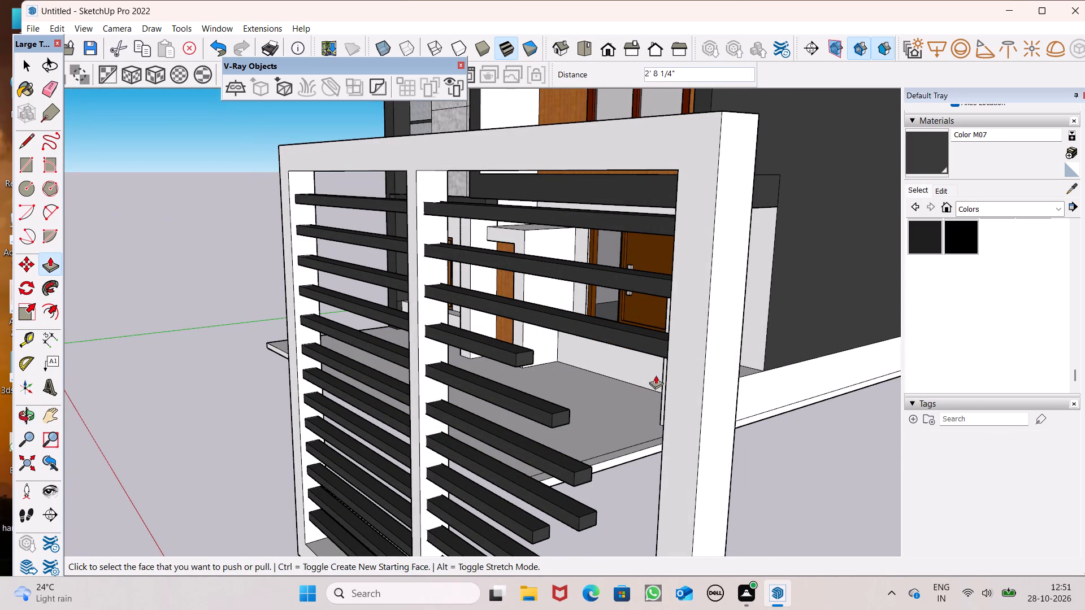
middle_drag(671, 408, 868, 409)
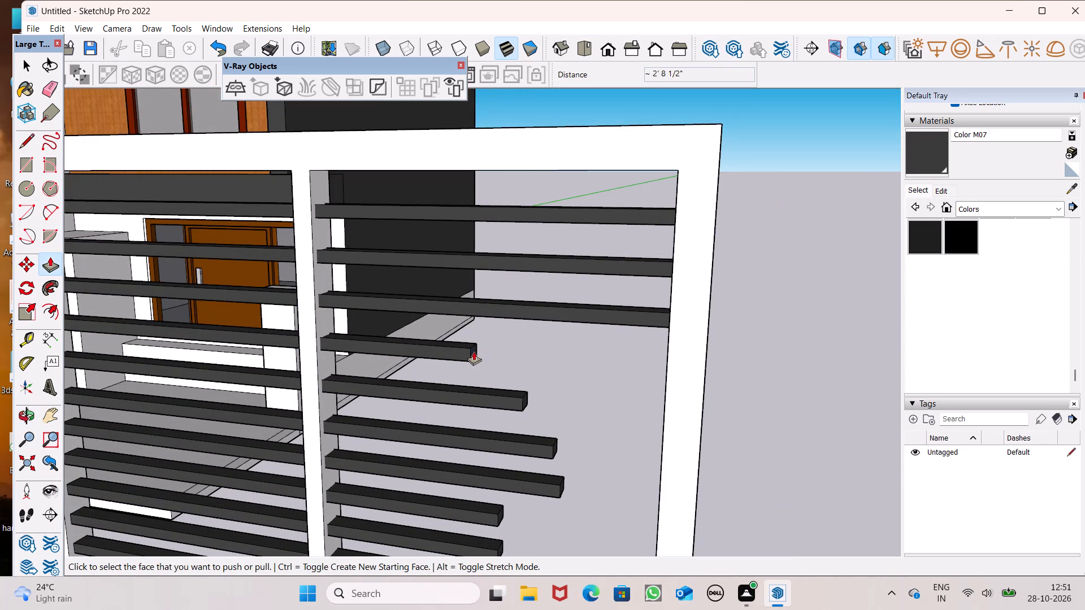
drag(474, 351, 671, 374)
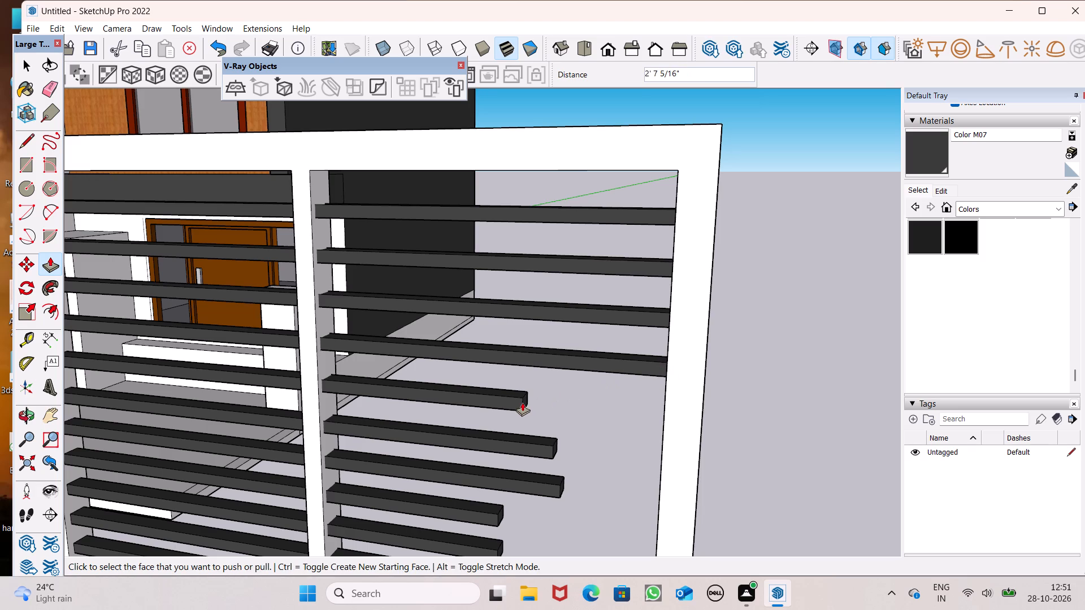
drag(525, 402, 630, 412)
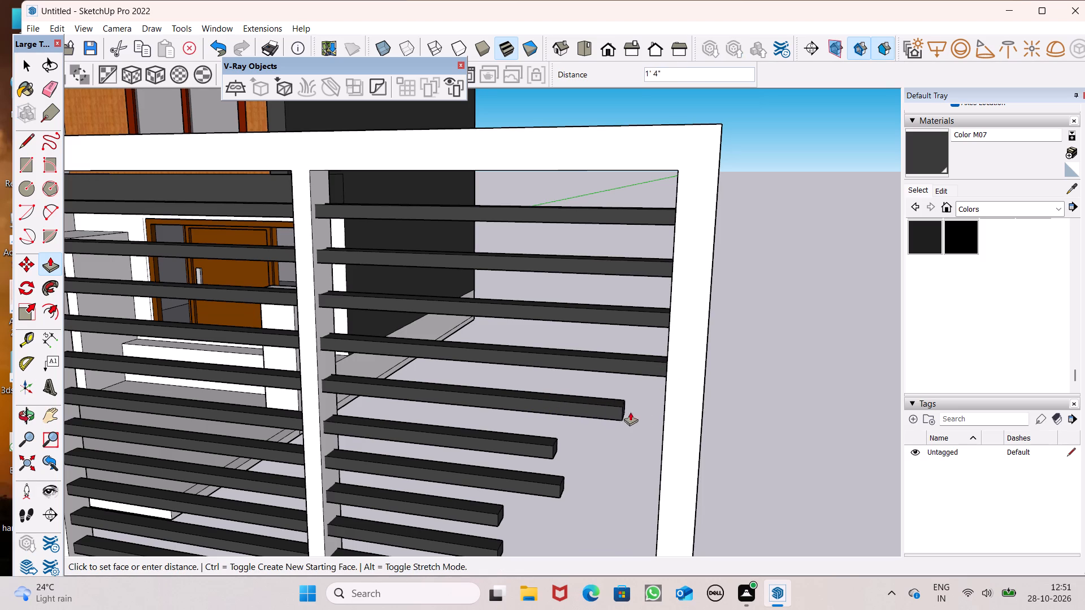
drag(630, 412, 667, 416)
Push/Pull the end of the sixth bar from the top about 1' 5 1/8" to the far upright.
scroll(639, 376, down, 4)
middle_drag(655, 396, 824, 378)
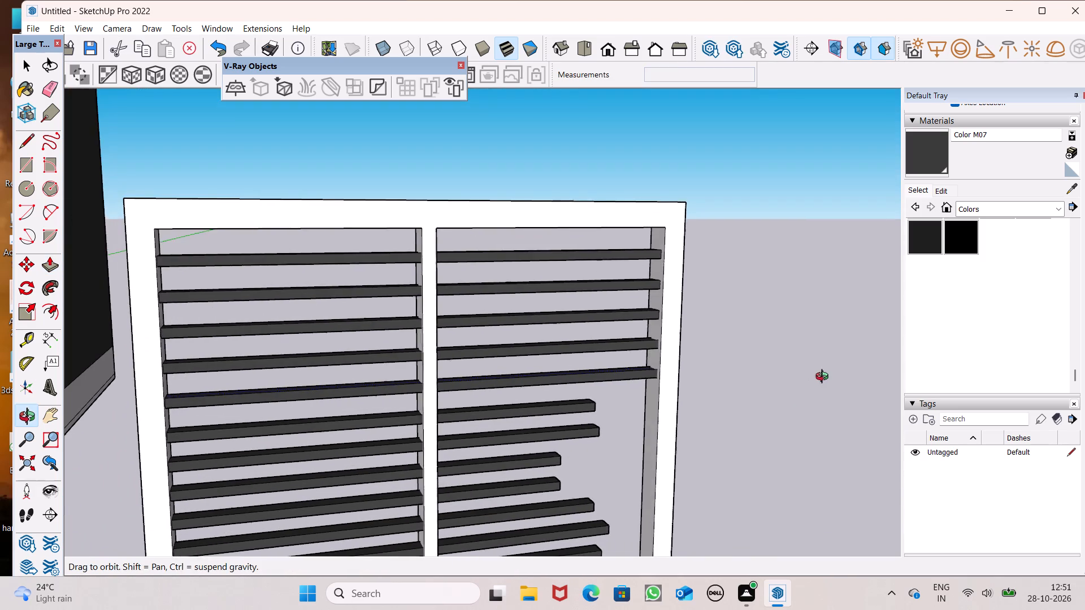
middle_drag(824, 378, 669, 374)
scroll(634, 425, up, 1)
scroll(609, 356, down, 5)
middle_drag(615, 421, 602, 387)
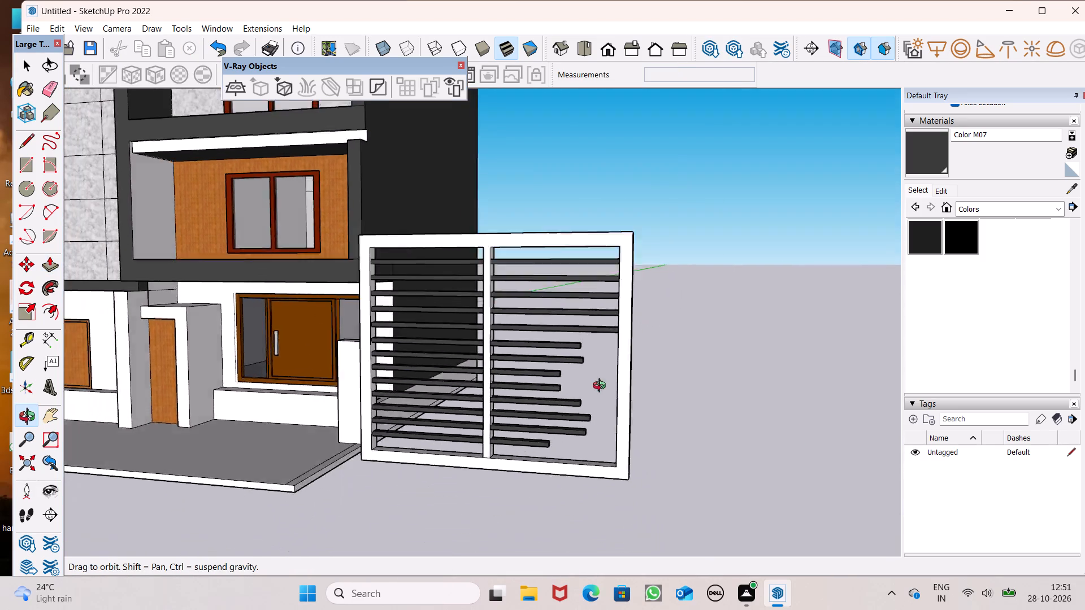
middle_drag(602, 387, 578, 404)
scroll(522, 407, up, 6)
scroll(479, 410, down, 3)
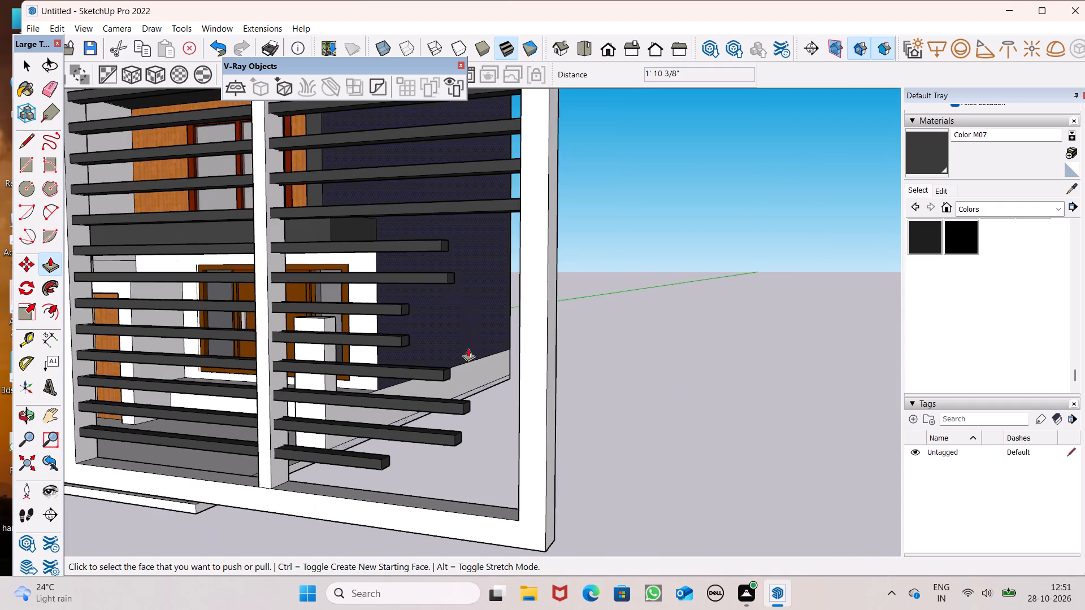
drag(448, 245, 528, 267)
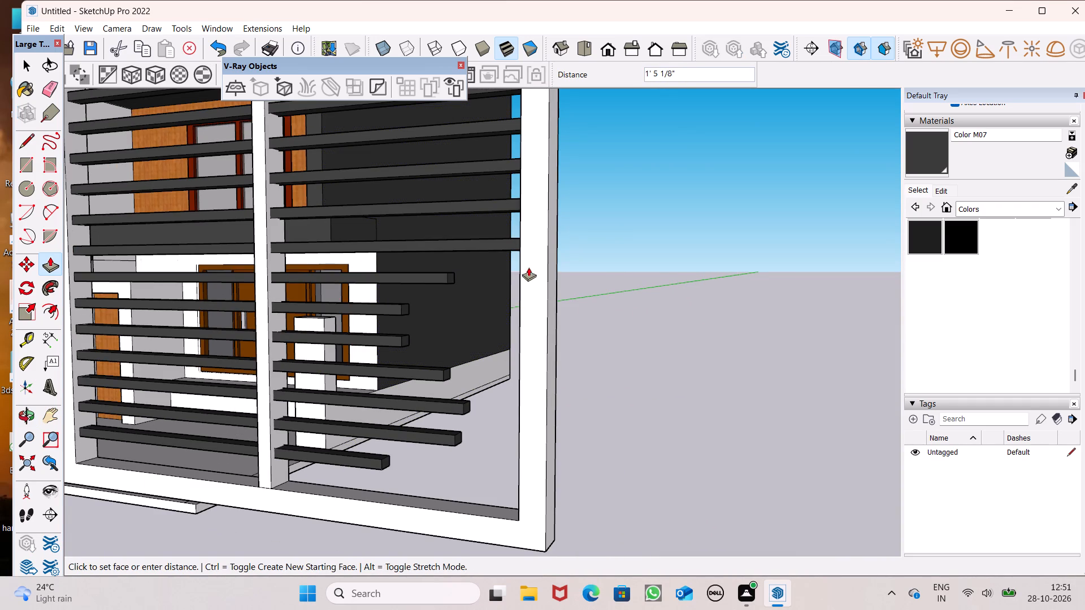
drag(528, 267, 528, 269)
Push/Pull the end of the seventh bar about 1' 3 5/8" to the far upright.
middle_drag(542, 308, 658, 352)
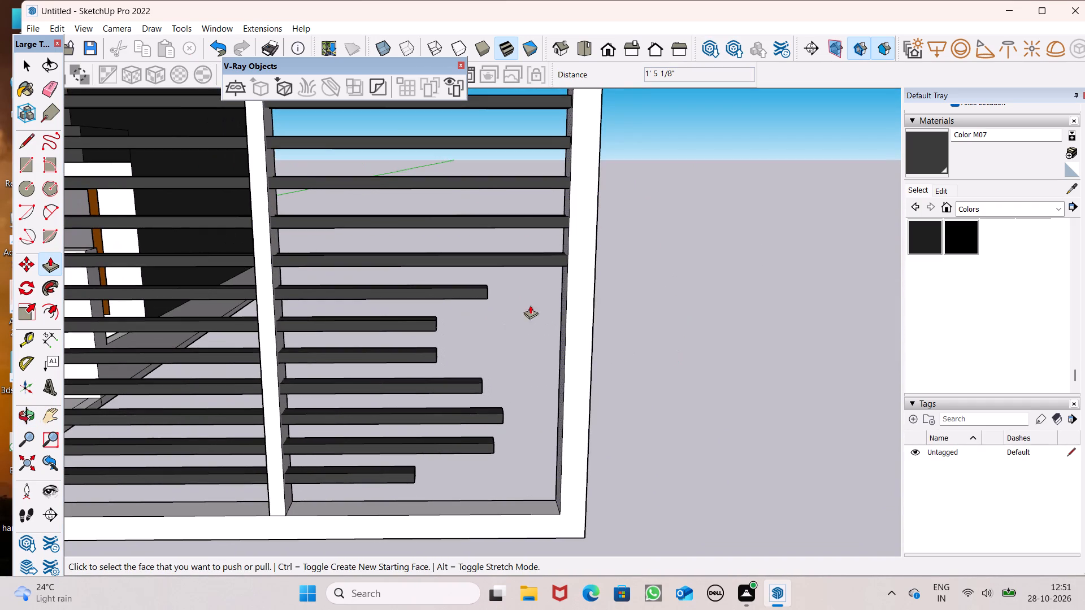
scroll(614, 264, down, 4)
middle_drag(612, 286, 475, 312)
scroll(571, 306, up, 8)
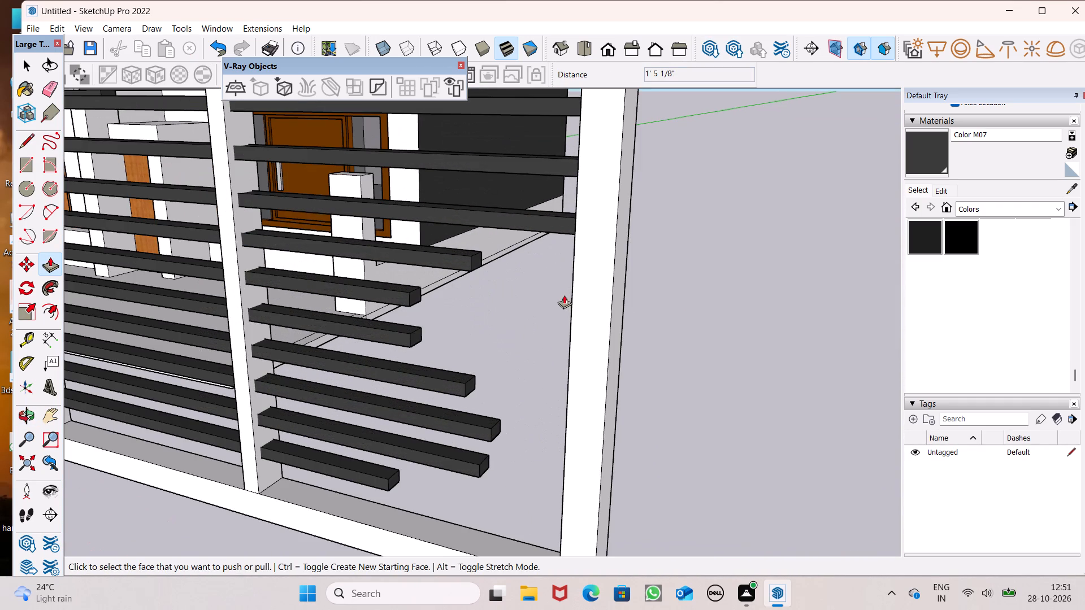
drag(478, 263, 575, 297)
Push/Pull the end of the eighth bar about 2' 1 15/16" to the far upright.
scroll(580, 281, down, 3)
middle_drag(578, 297, 605, 333)
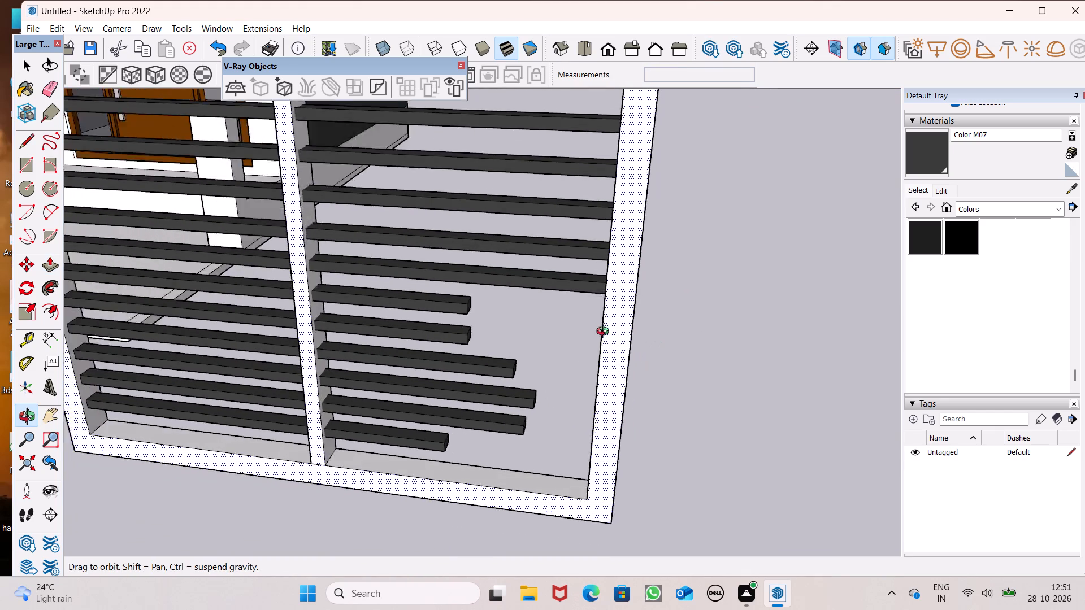
middle_drag(605, 333, 599, 320)
scroll(449, 304, up, 3)
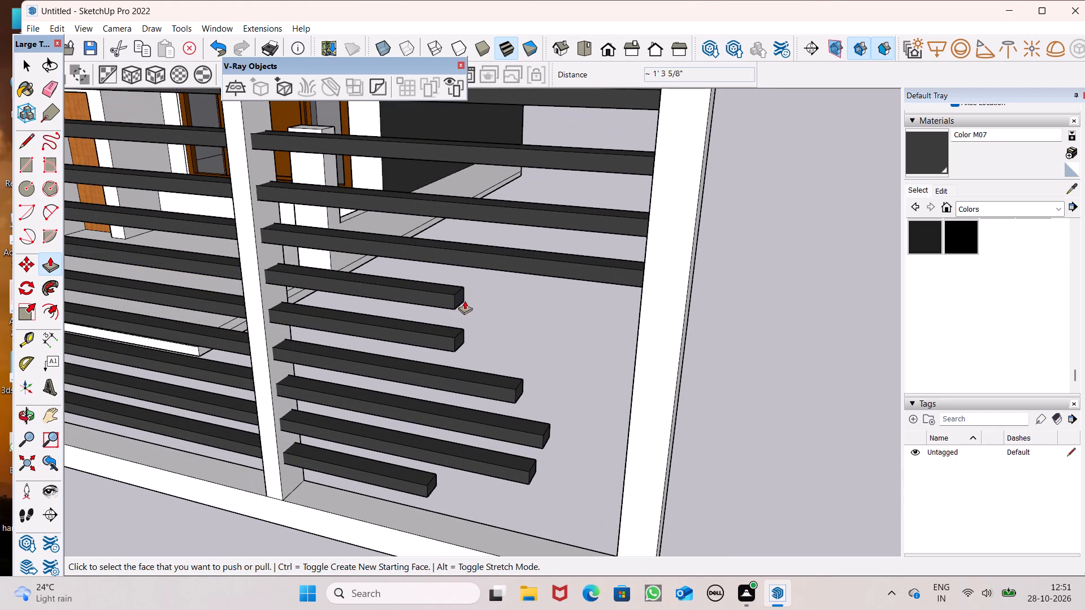
drag(465, 300, 471, 302)
drag(457, 302, 626, 340)
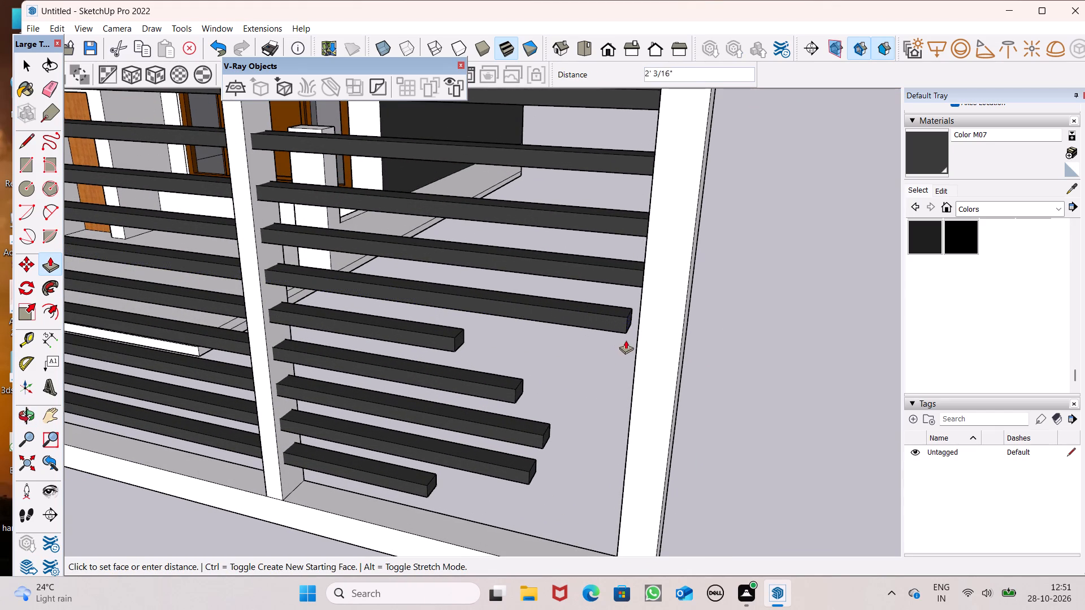
drag(626, 340, 636, 342)
Push/Pull the end of the ninth bar about 2' 3 5/16" to the far upright.
scroll(672, 292, down, 5)
scroll(580, 325, up, 4)
scroll(498, 329, down, 4)
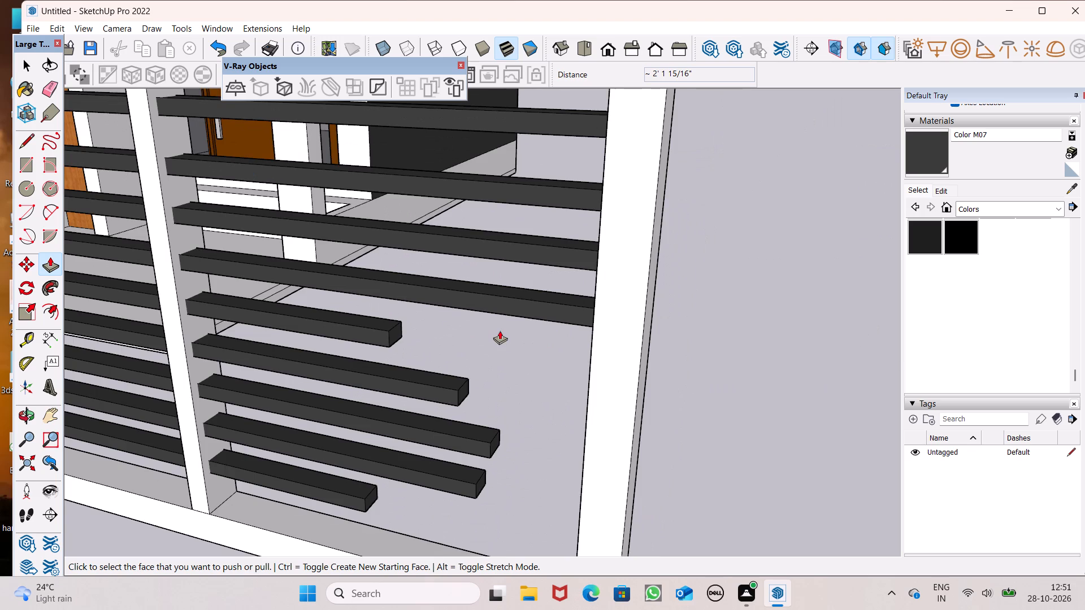
scroll(498, 330, up, 2)
scroll(501, 334, down, 5)
scroll(429, 328, up, 4)
scroll(489, 342, up, 3)
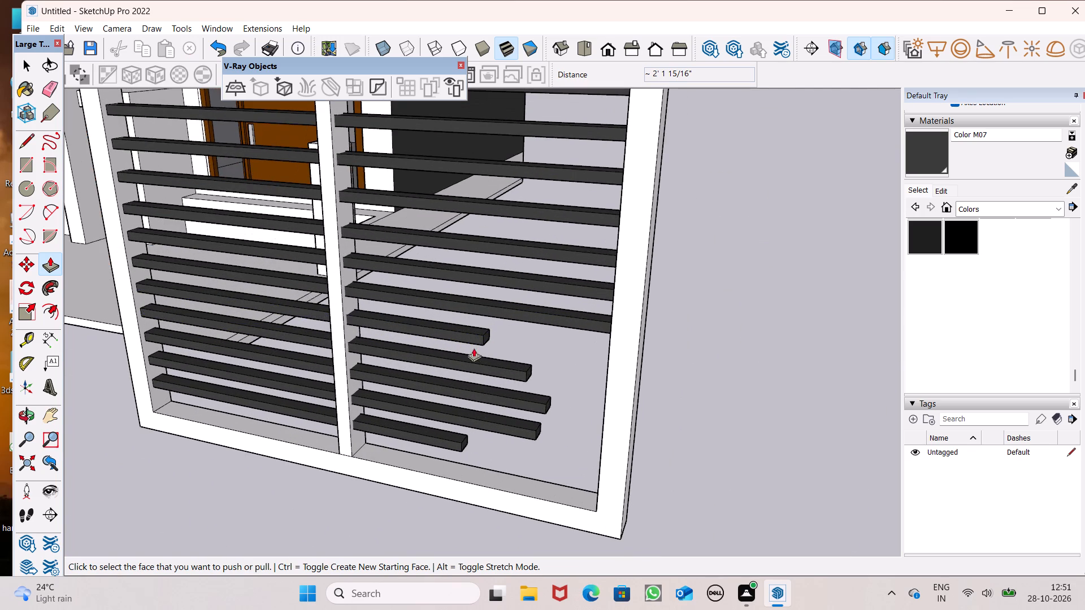
scroll(484, 341, up, 3)
drag(501, 333, 500, 333)
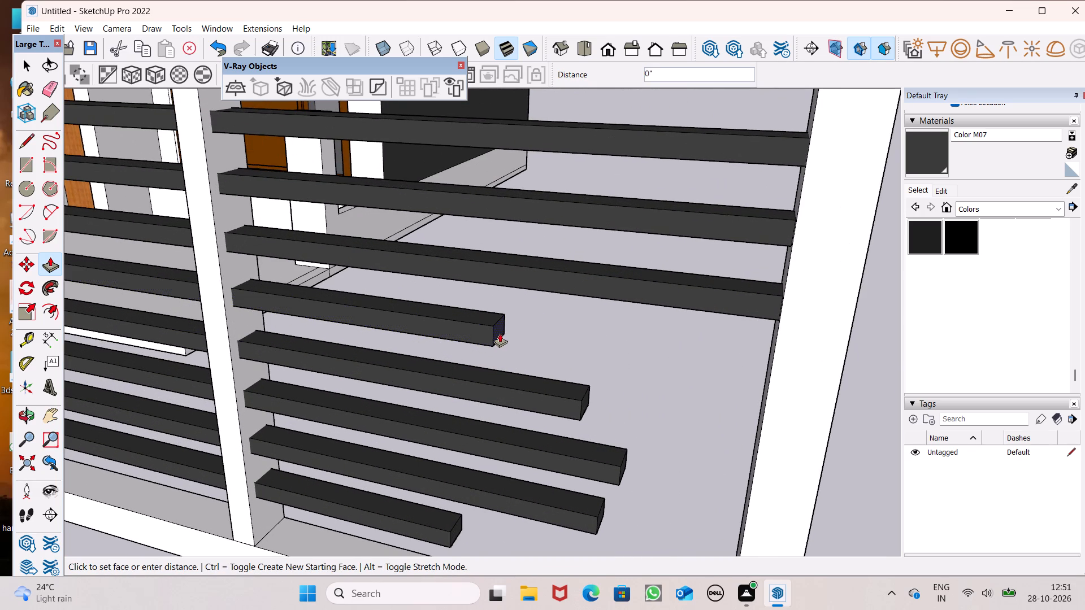
drag(500, 333, 783, 390)
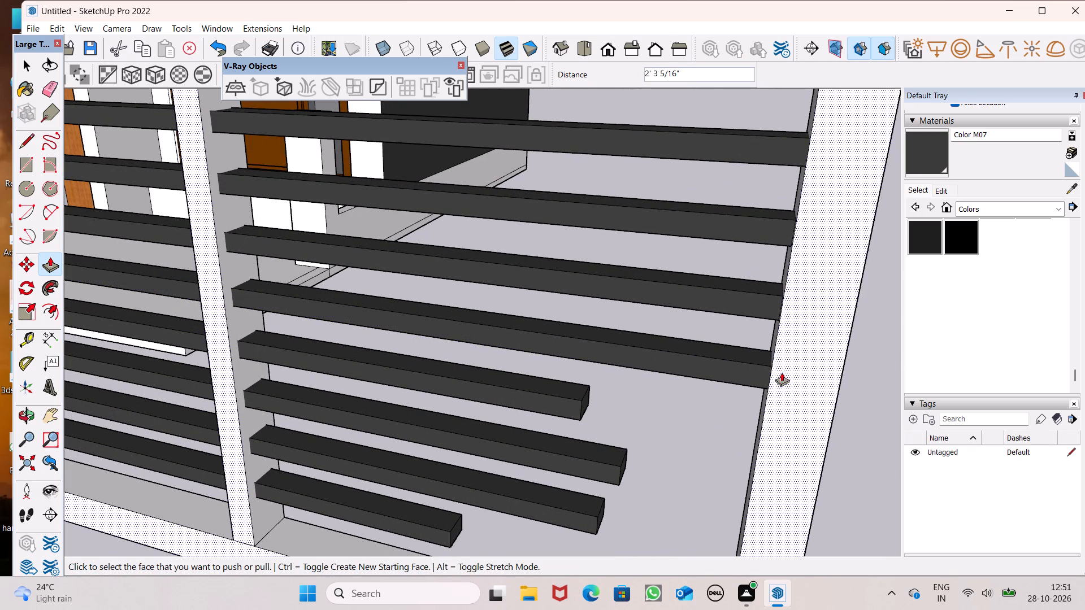
Push/Pull the end of the tenth bar about 1' 3 5/8" towards the far upright.
scroll(771, 252, down, 5)
scroll(734, 355, up, 4)
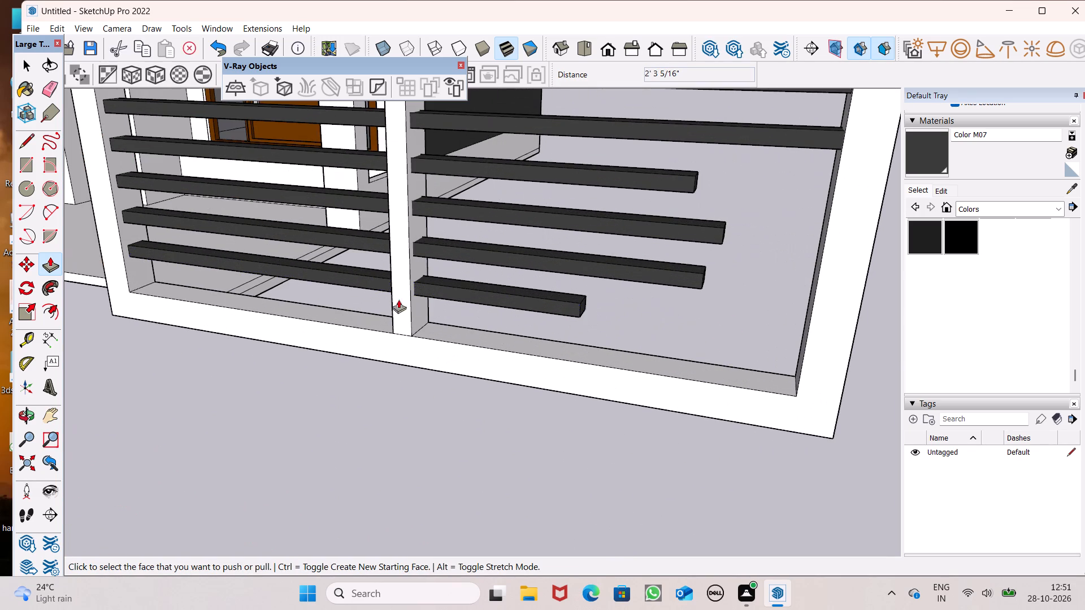
scroll(363, 294, down, 1)
scroll(706, 245, up, 5)
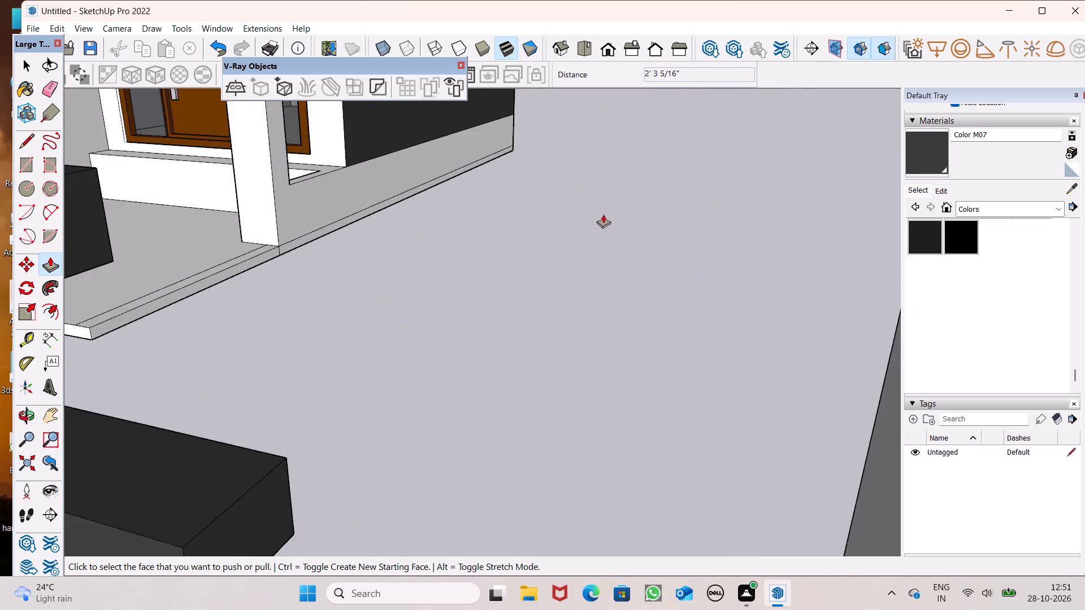
scroll(598, 218, down, 3)
scroll(582, 230, up, 1)
scroll(461, 214, up, 1)
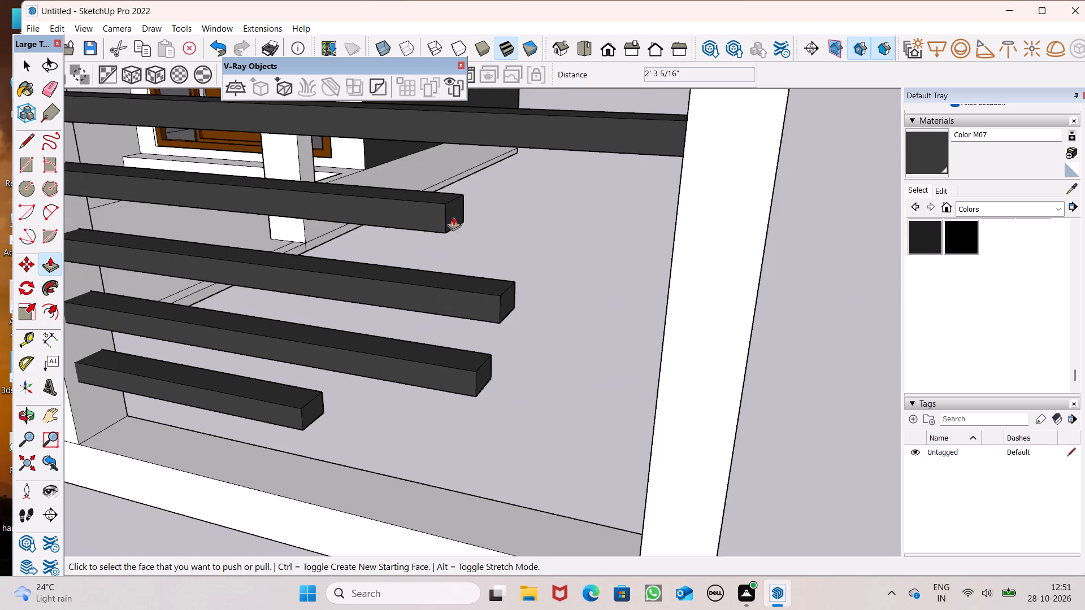
scroll(454, 221, down, 2)
middle_drag(449, 242, 457, 244)
scroll(473, 254, down, 3)
scroll(541, 257, up, 1)
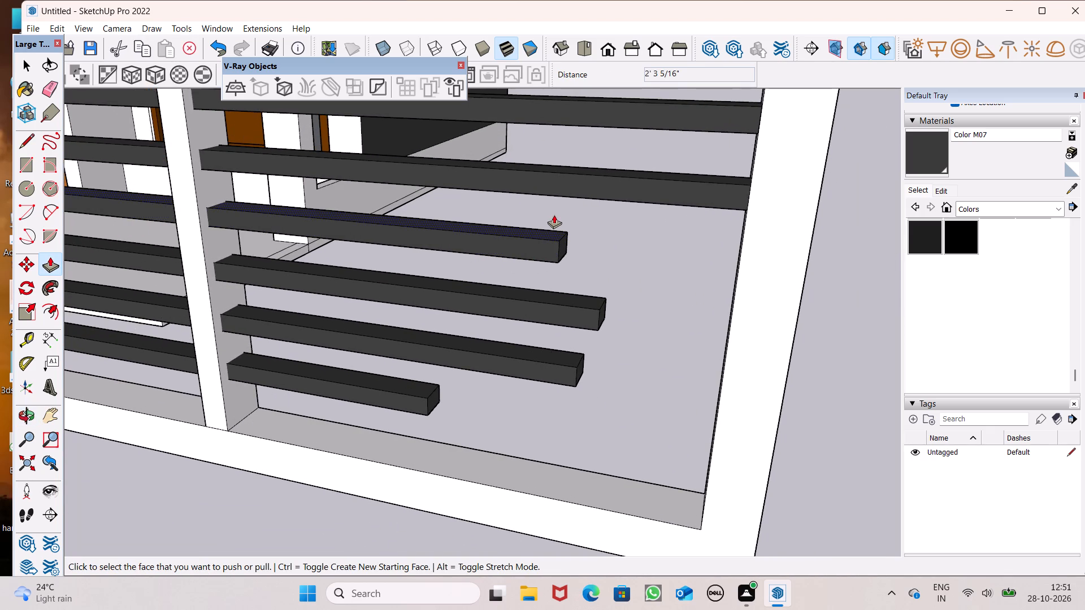
scroll(554, 215, up, 1)
scroll(534, 245, down, 2)
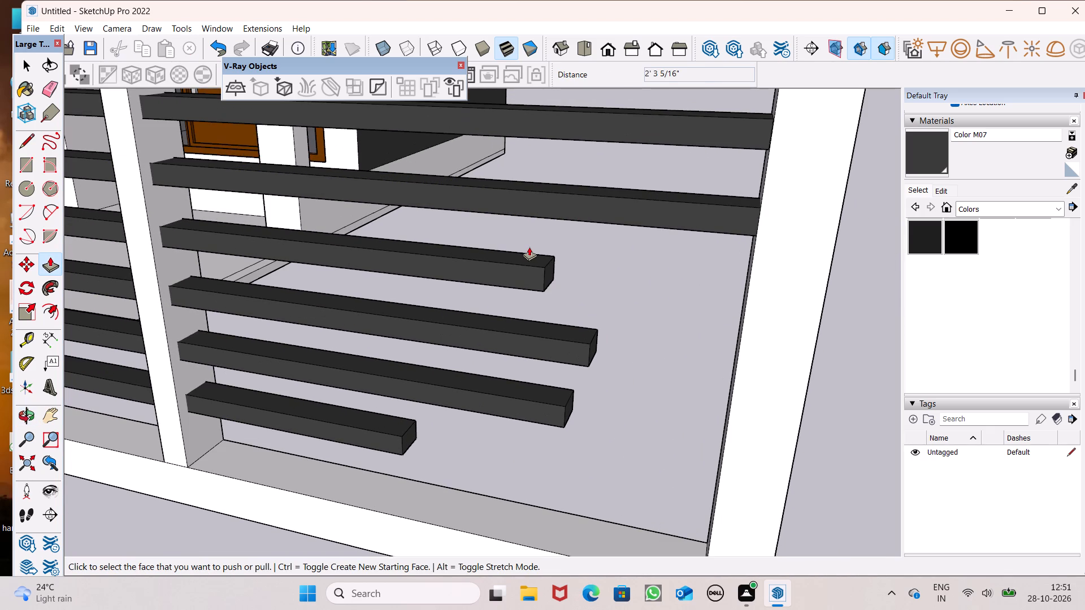
scroll(524, 247, down, 1)
scroll(584, 259, up, 2)
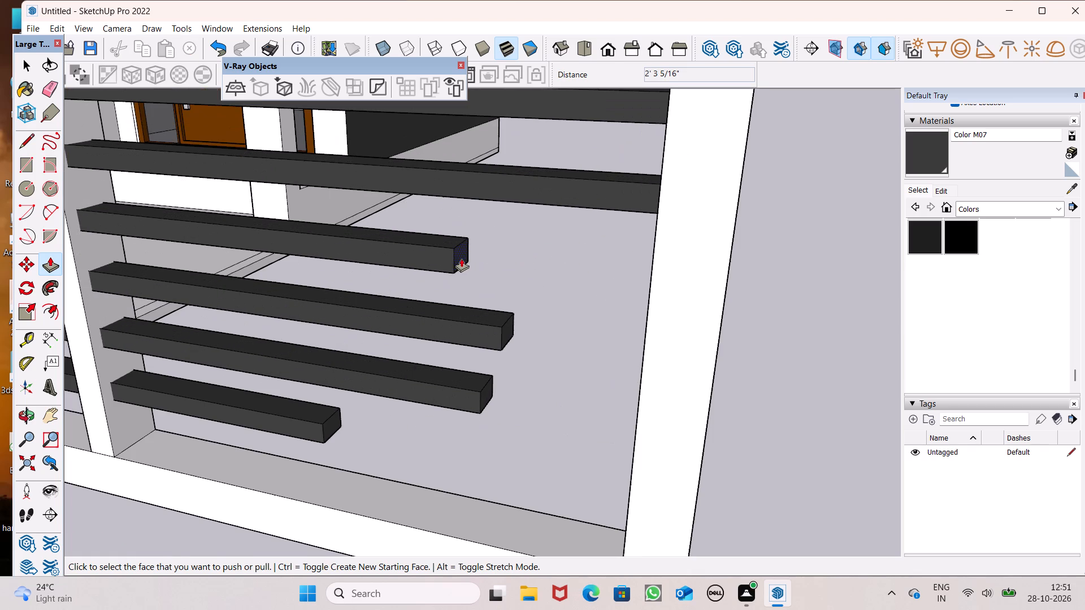
drag(461, 258, 639, 307)
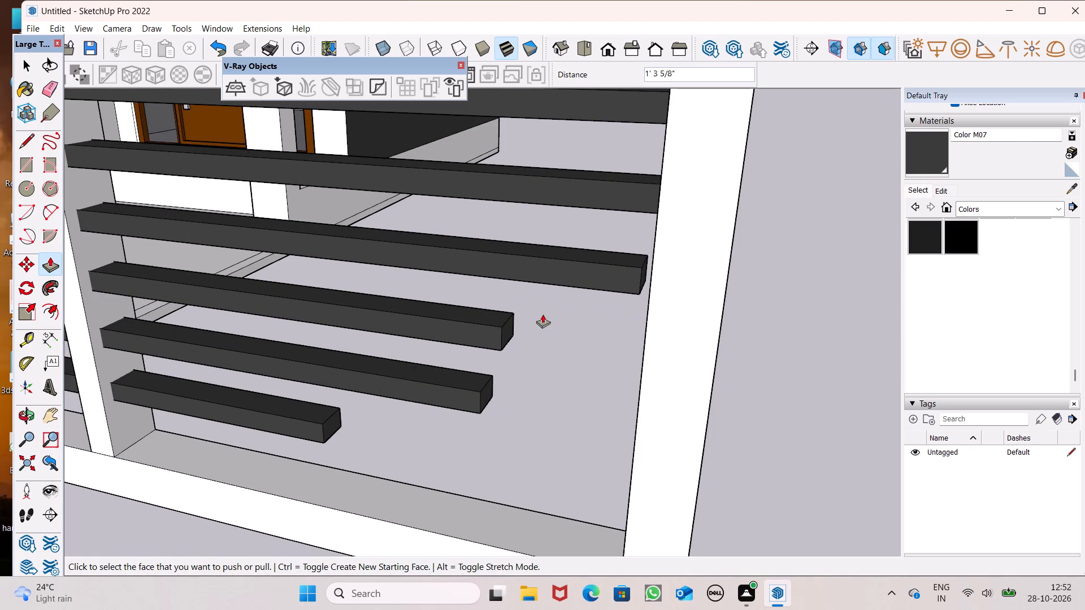
Close the gap between the tenth bar and the far upright by Push/Pulling its end about 11/16" and another 3/8".
scroll(646, 303, up, 3)
scroll(637, 286, down, 3)
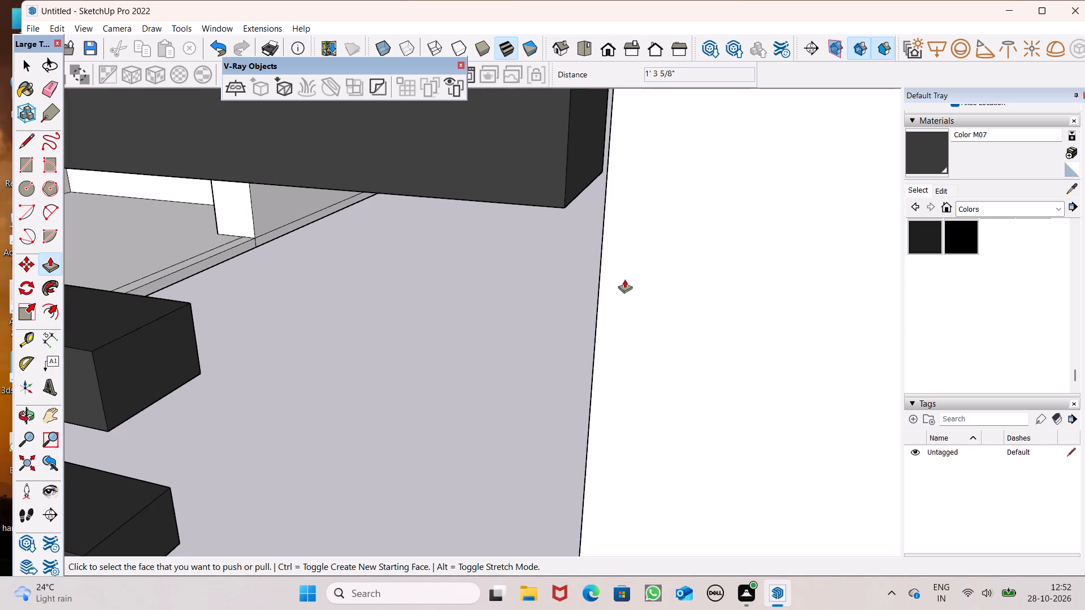
drag(588, 188, 621, 201)
scroll(619, 201, down, 4)
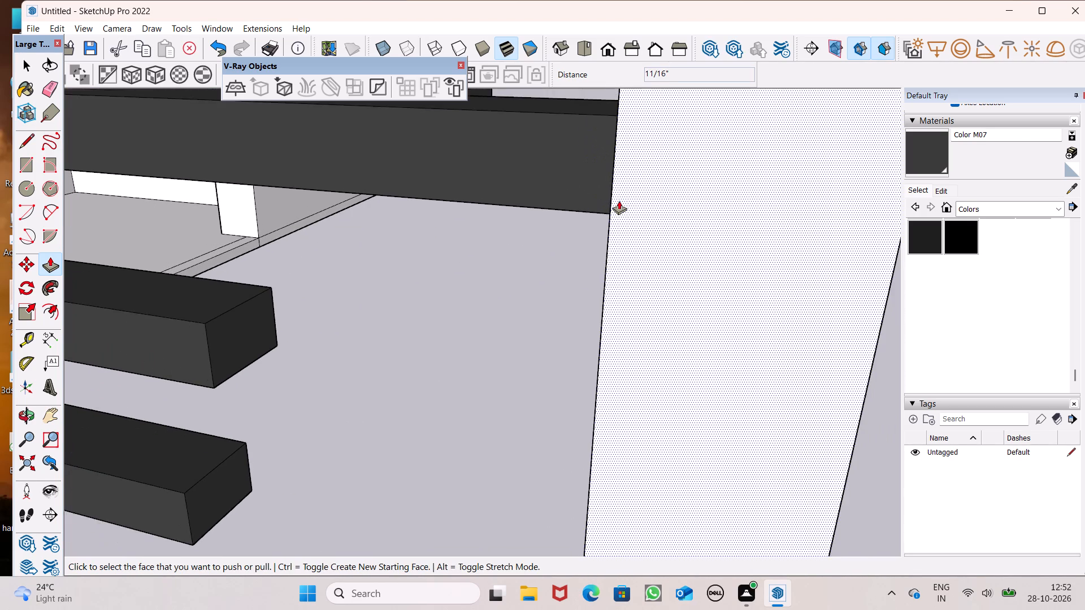
scroll(619, 207, down, 3)
middle_drag(615, 216, 593, 273)
scroll(589, 229, up, 4)
middle_drag(606, 256, 553, 230)
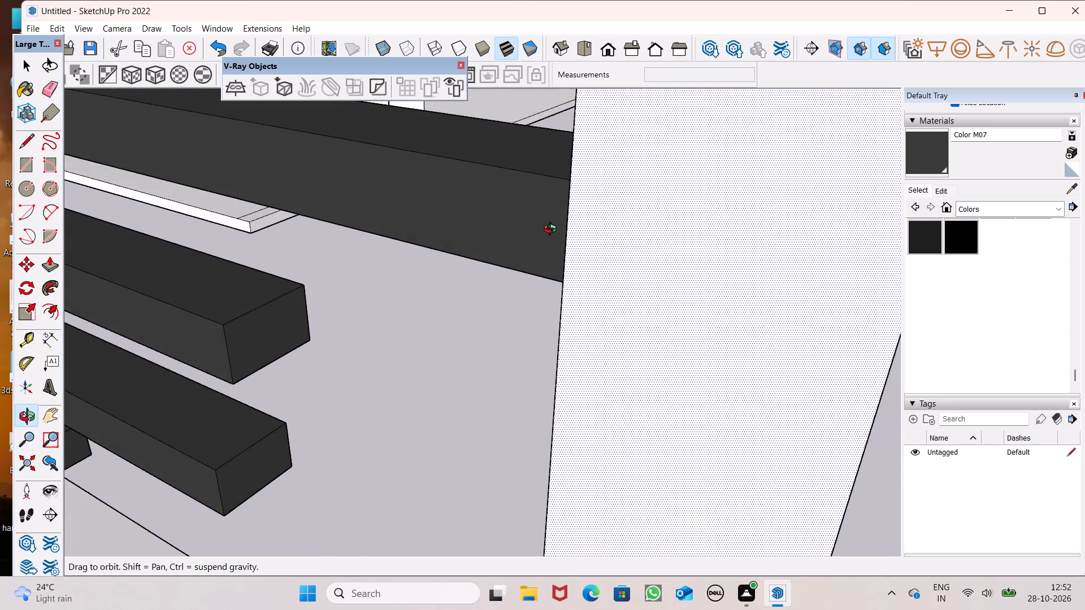
middle_drag(553, 230, 531, 236)
scroll(534, 251, up, 6)
middle_drag(561, 287, 749, 246)
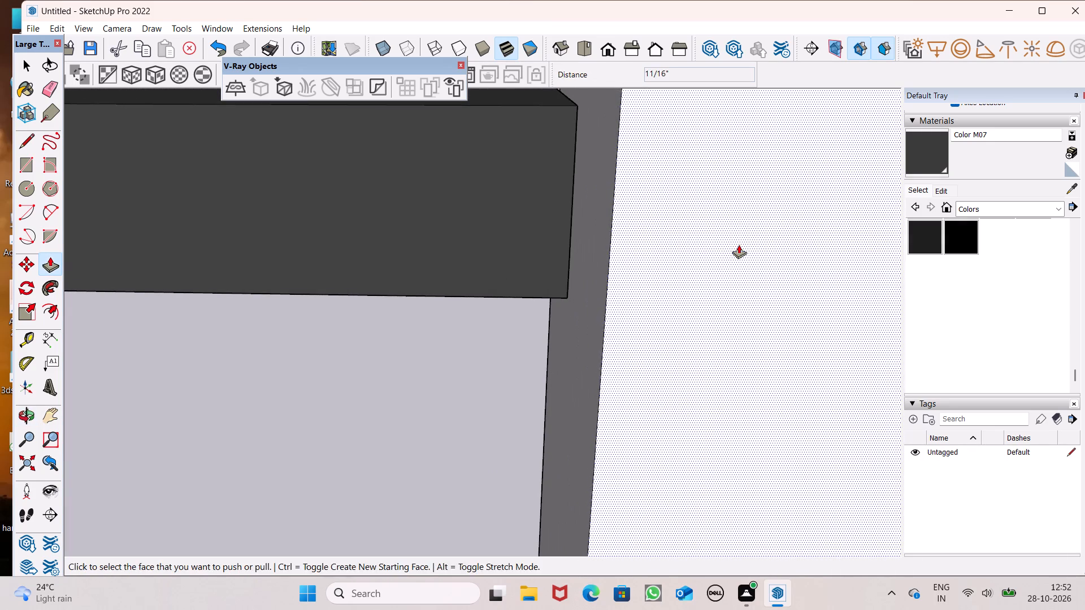
middle_drag(739, 245, 695, 270)
scroll(619, 250, up, 2)
drag(567, 225, 598, 234)
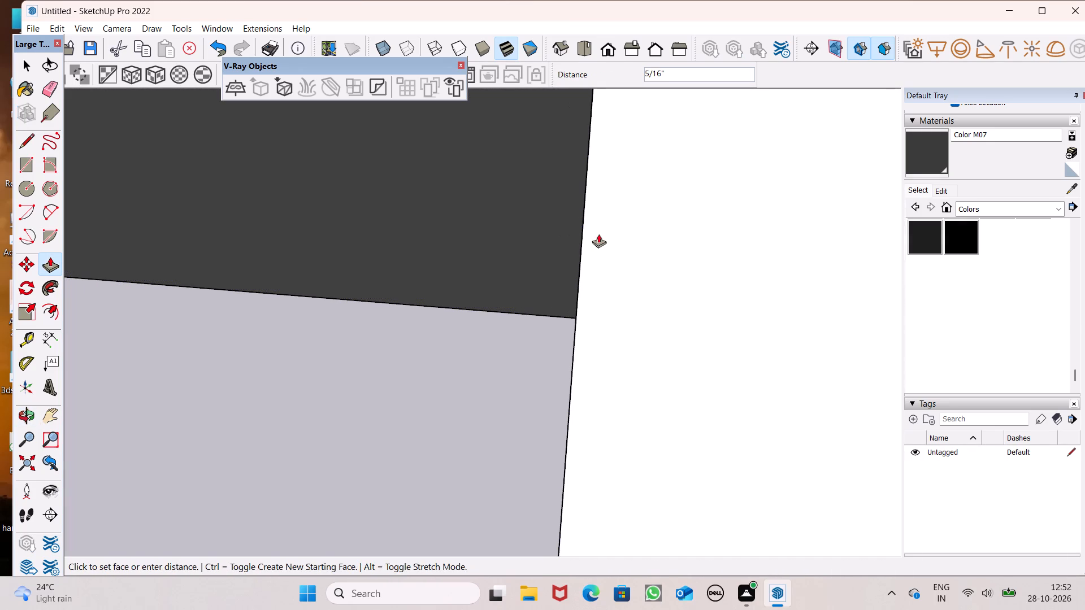
drag(598, 234, 599, 234)
Push/Pull the end of the eleventh bar about 1' 1 1/4" to the far upright.
scroll(622, 193, down, 11)
scroll(615, 246, down, 11)
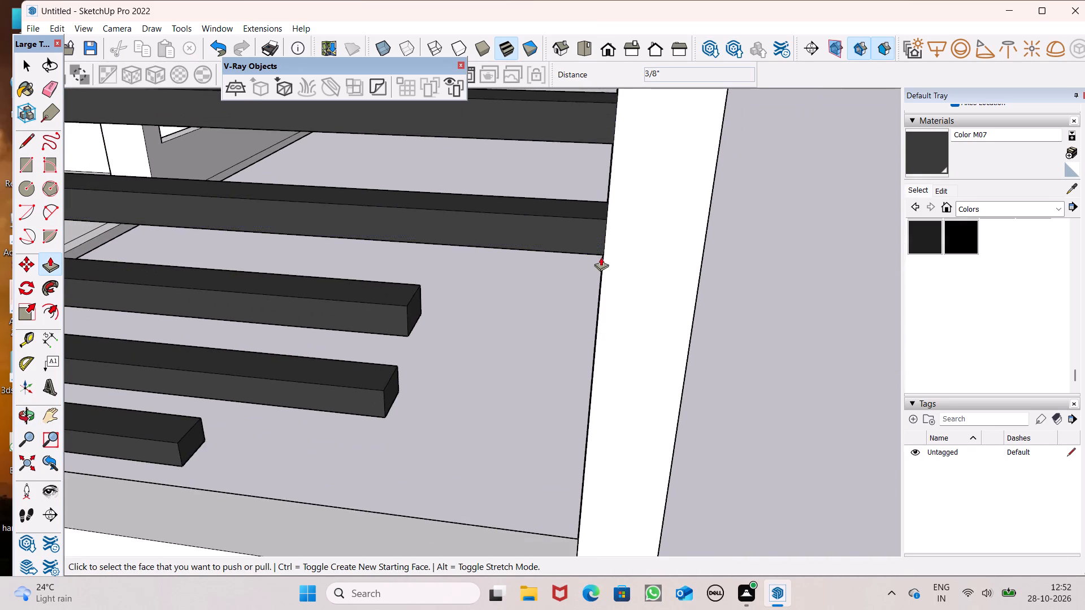
scroll(601, 257, down, 3)
scroll(513, 288, up, 2)
scroll(493, 289, down, 4)
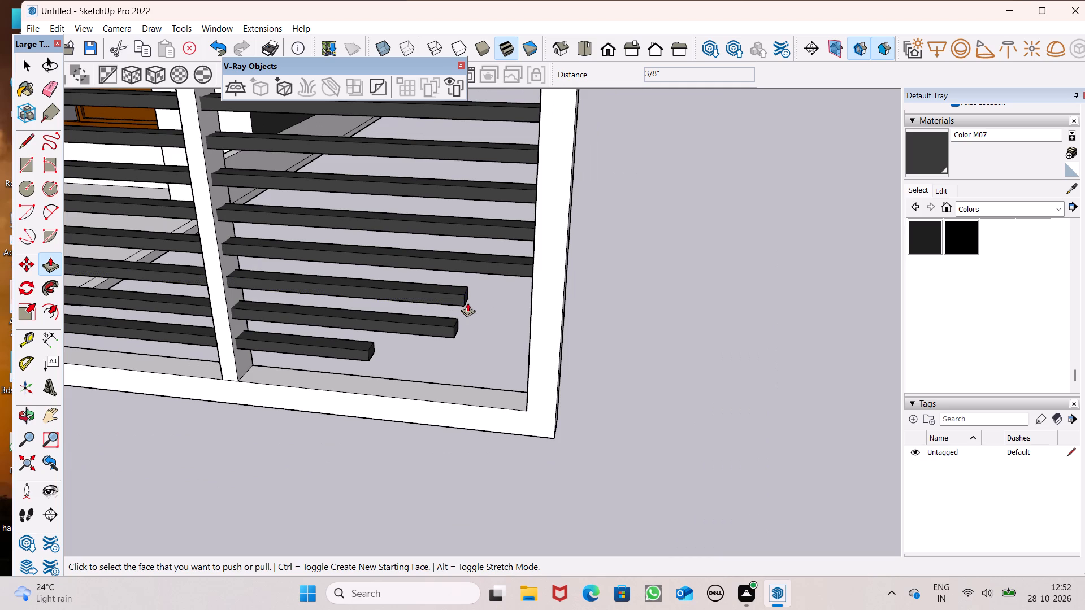
drag(468, 299, 540, 302)
Push/Pull the end of the twelfth bar about 1' 1 5/16" towards the far upright.
scroll(544, 282, down, 4)
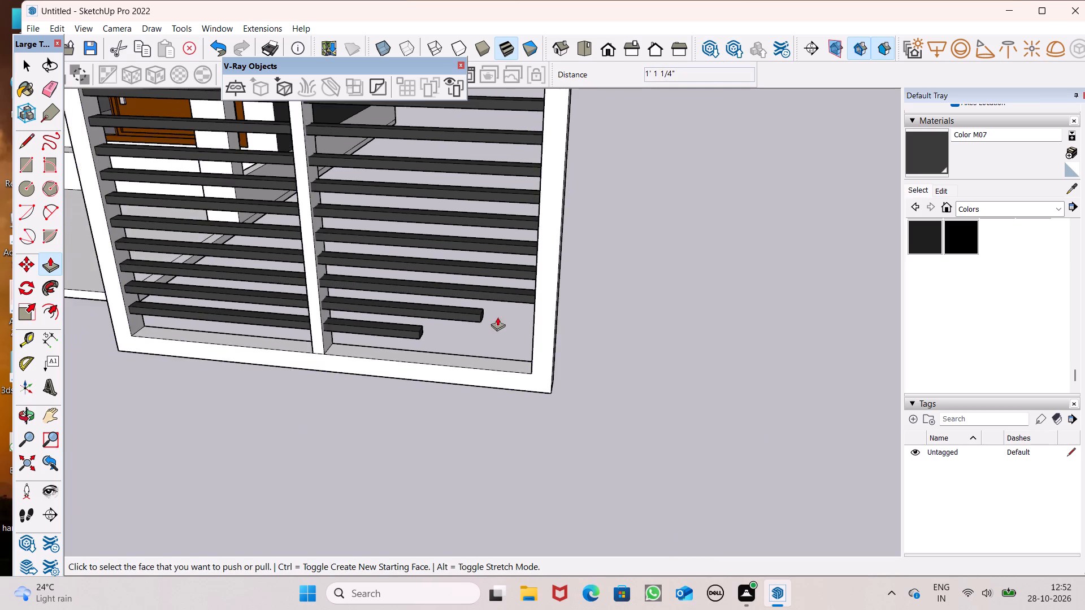
scroll(493, 320, up, 3)
drag(468, 312, 562, 325)
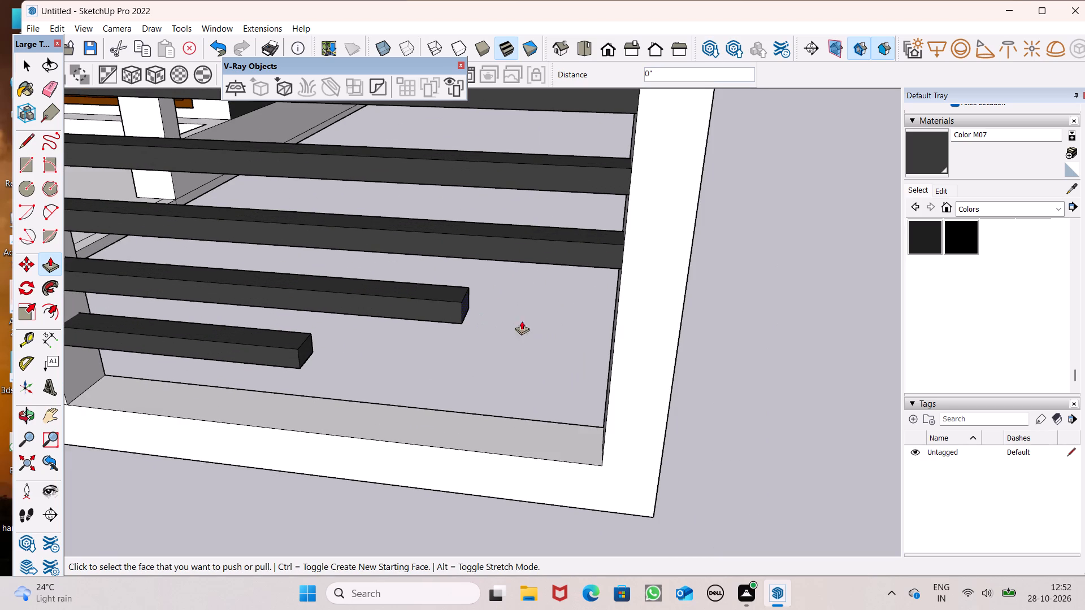
scroll(472, 313, up, 2)
scroll(479, 300, down, 5)
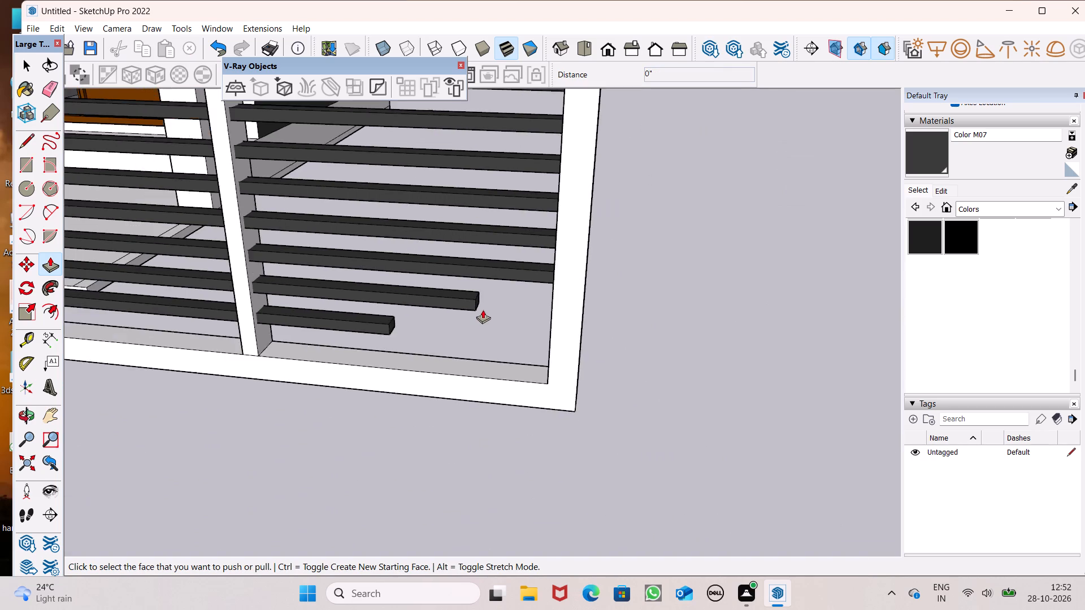
scroll(496, 300, down, 3)
middle_drag(504, 320, 456, 321)
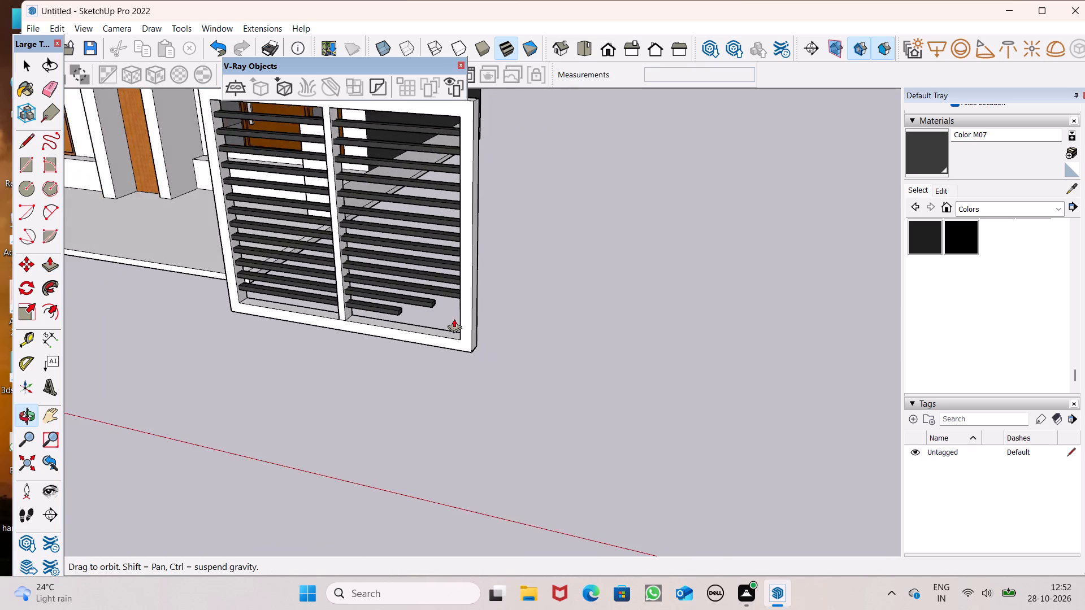
scroll(445, 319, up, 3)
drag(423, 287, 474, 290)
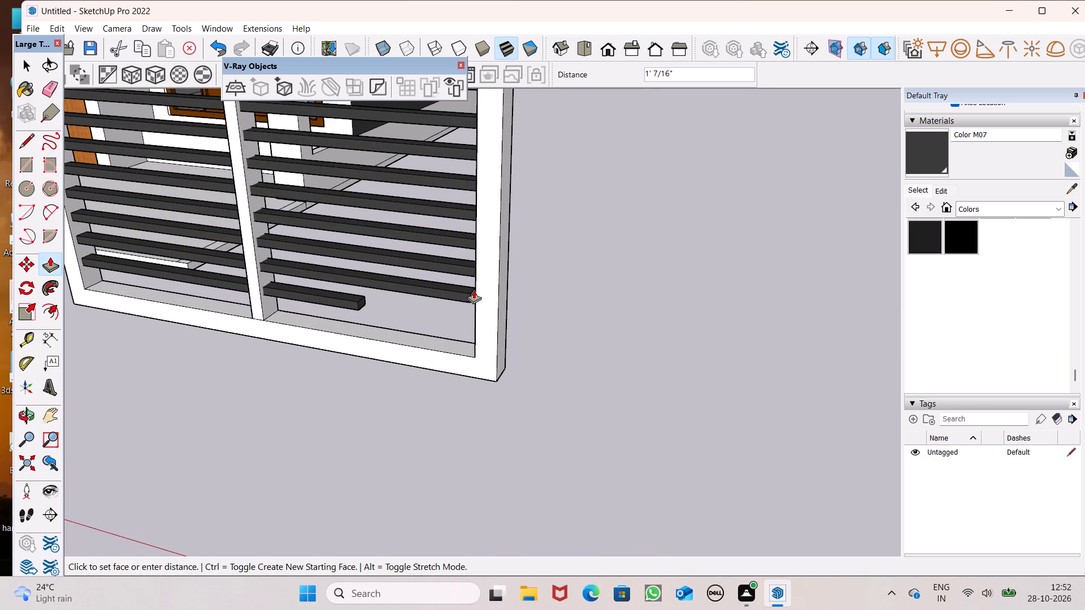
drag(474, 290, 477, 291)
Close the gap between the twelfth bar and the far upright by Push/Pulling its end about 1".
scroll(475, 289, down, 4)
middle_drag(467, 298, 665, 321)
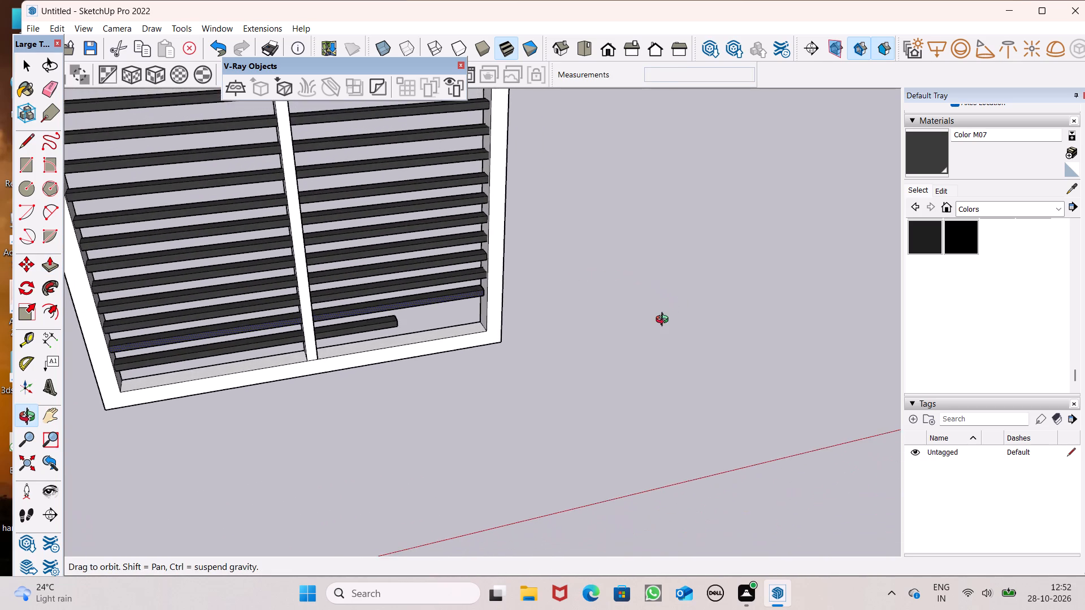
middle_drag(665, 321, 631, 324)
scroll(300, 276, up, 6)
scroll(544, 300, up, 7)
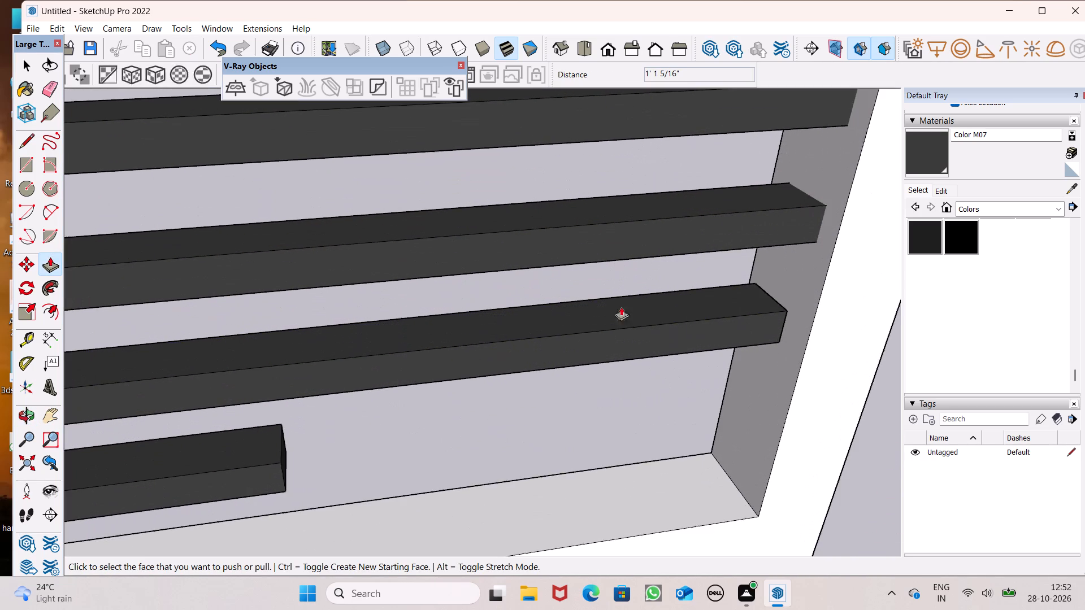
scroll(745, 346, up, 3)
middle_drag(784, 372, 627, 261)
scroll(840, 344, up, 5)
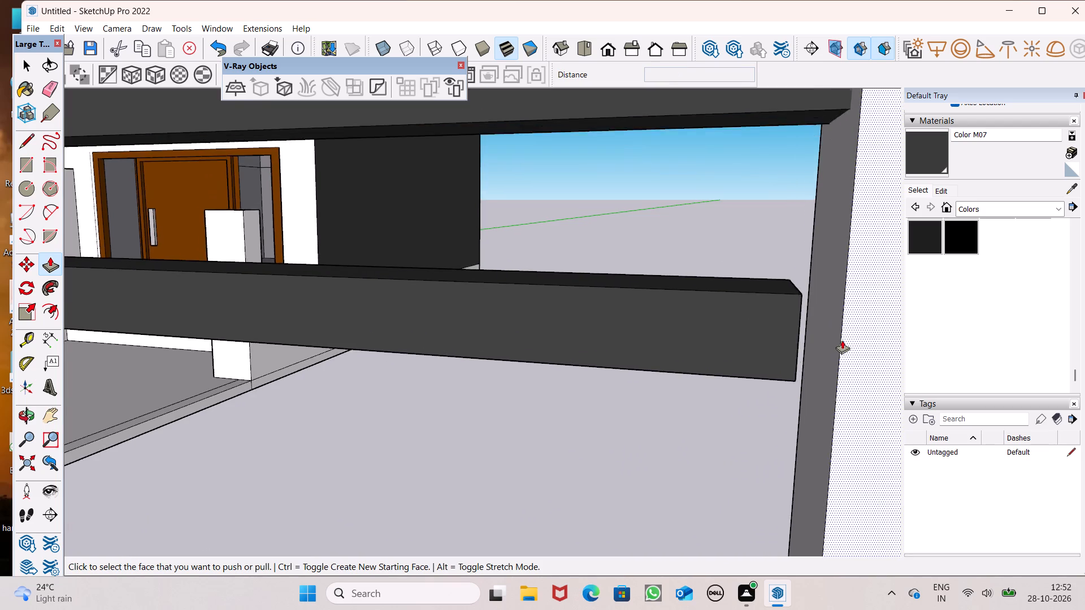
scroll(842, 340, up, 4)
middle_drag(811, 321, 770, 341)
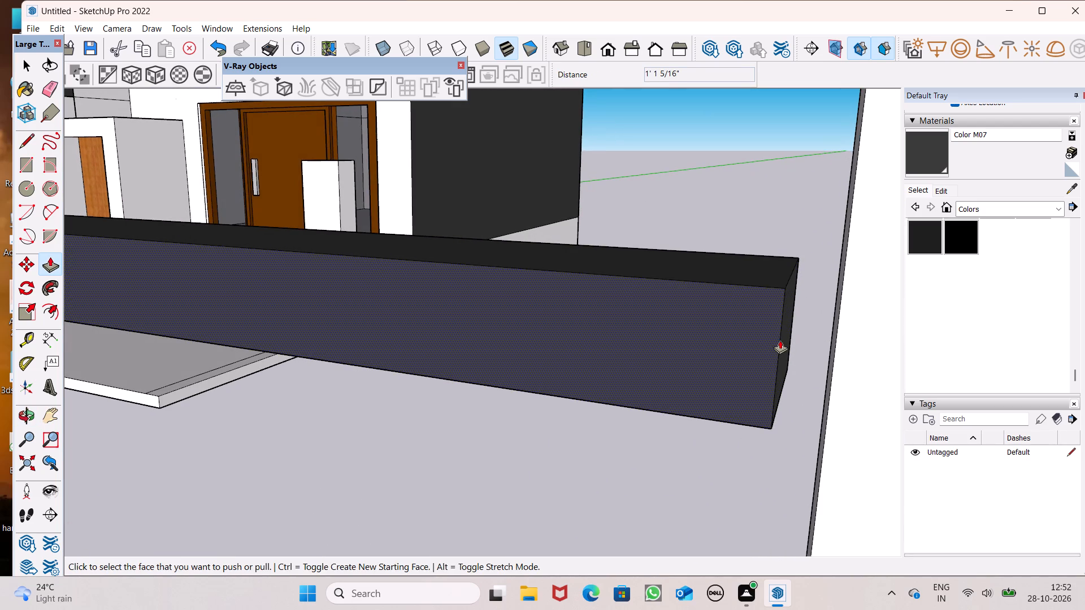
drag(786, 338, 853, 344)
Push/Pull the end of the lowest bar about 2' 6 3/4" to the far upright.
scroll(804, 293, down, 11)
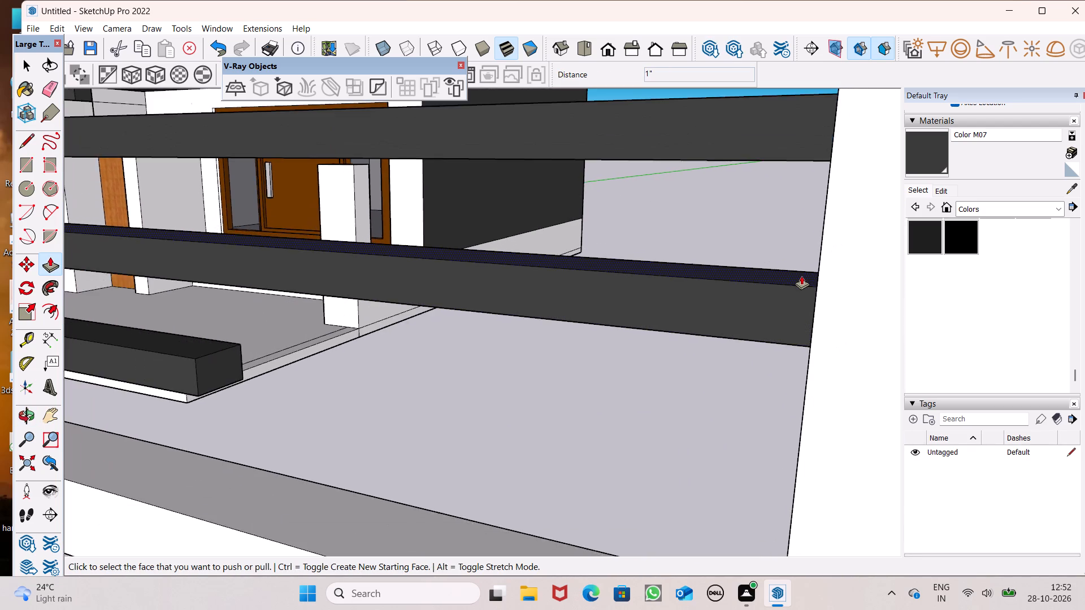
scroll(800, 284, down, 11)
scroll(536, 326, up, 2)
drag(527, 330, 755, 395)
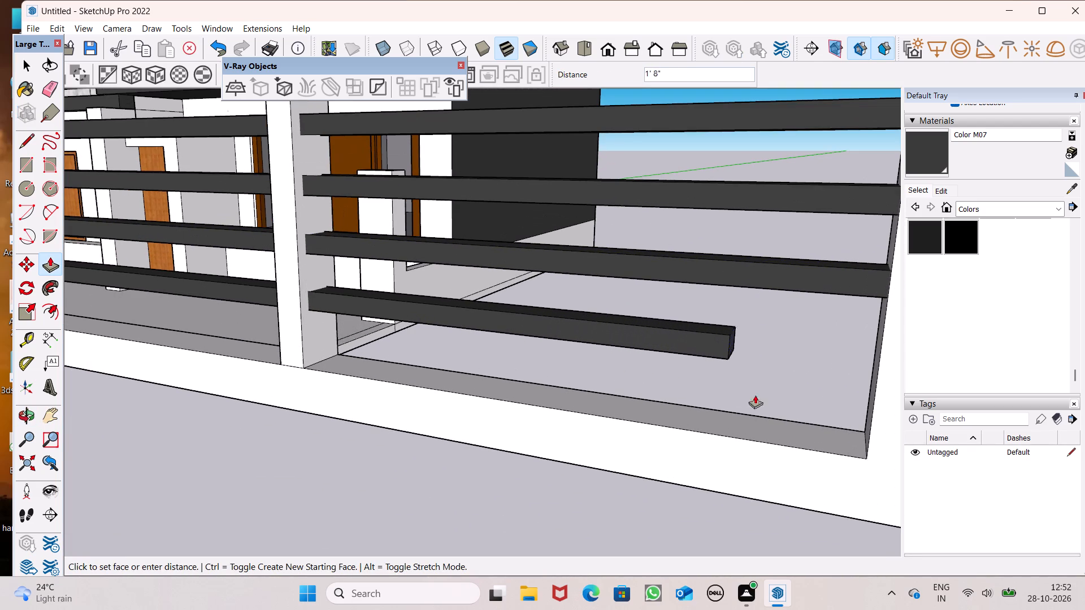
drag(755, 395, 870, 435)
Paint the front face of the panel's frame with the black Color M09 material.
scroll(669, 320, down, 12)
middle_drag(654, 341, 767, 373)
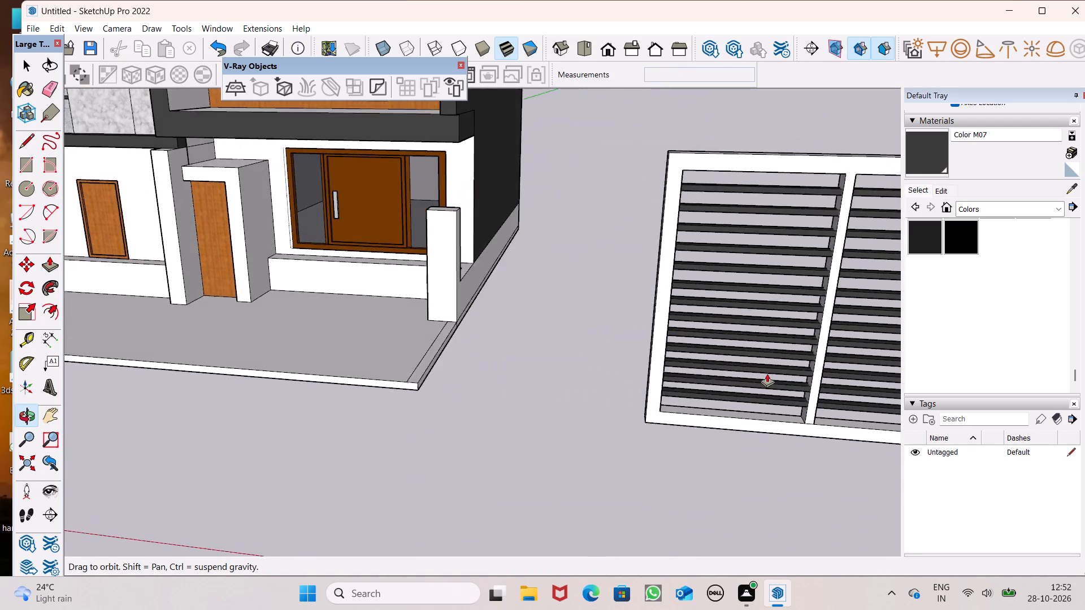
middle_drag(767, 373, 753, 373)
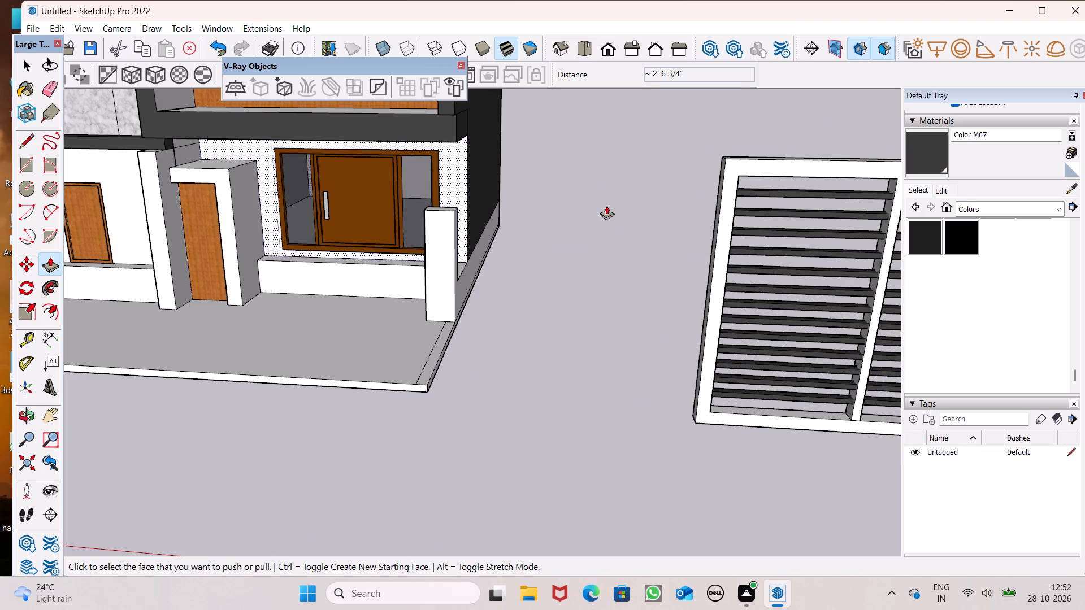
click(944, 229)
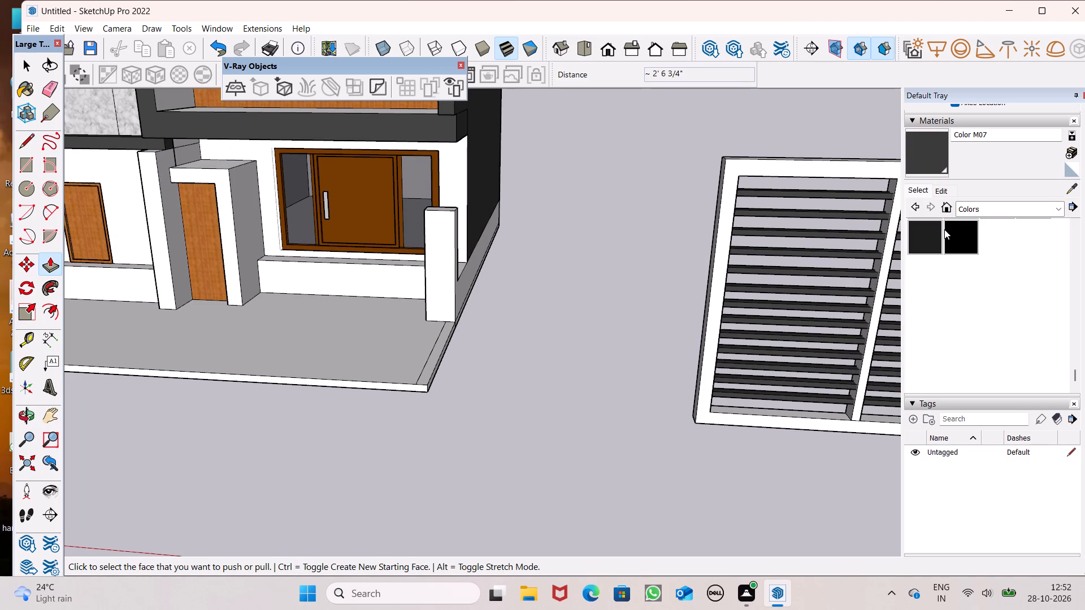
scroll(820, 200, up, 5)
click(785, 142)
Paint the top outer face of the panel's frame with Color M09.
scroll(734, 169, down, 4)
middle_drag(719, 186, 715, 206)
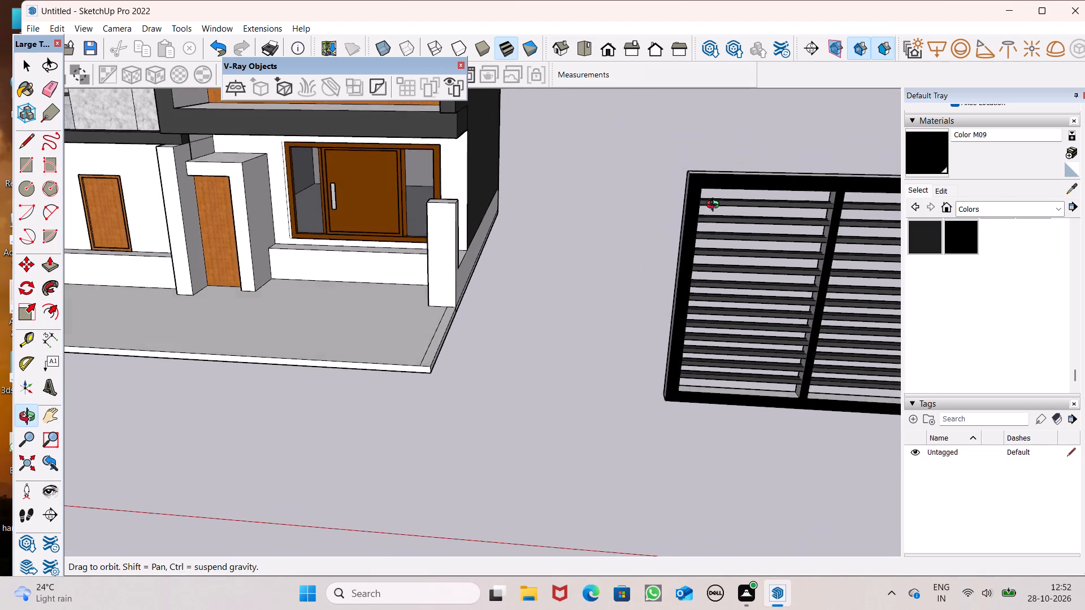
middle_drag(715, 206, 696, 278)
scroll(654, 452, up, 4)
drag(634, 439, 632, 434)
scroll(605, 333, down, 7)
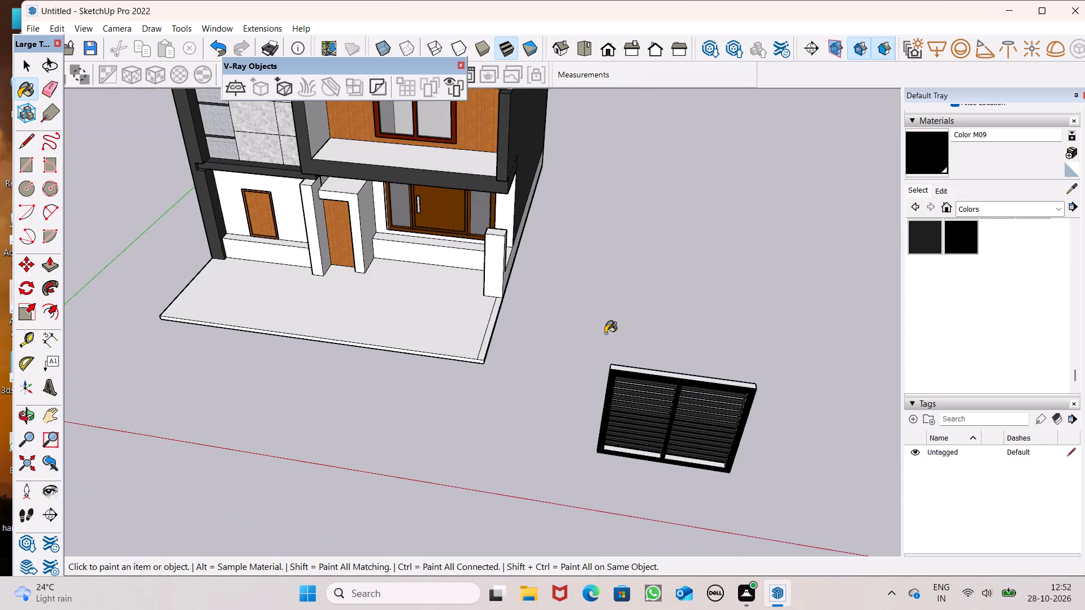
scroll(632, 368, up, 13)
click(644, 357)
scroll(605, 277, down, 2)
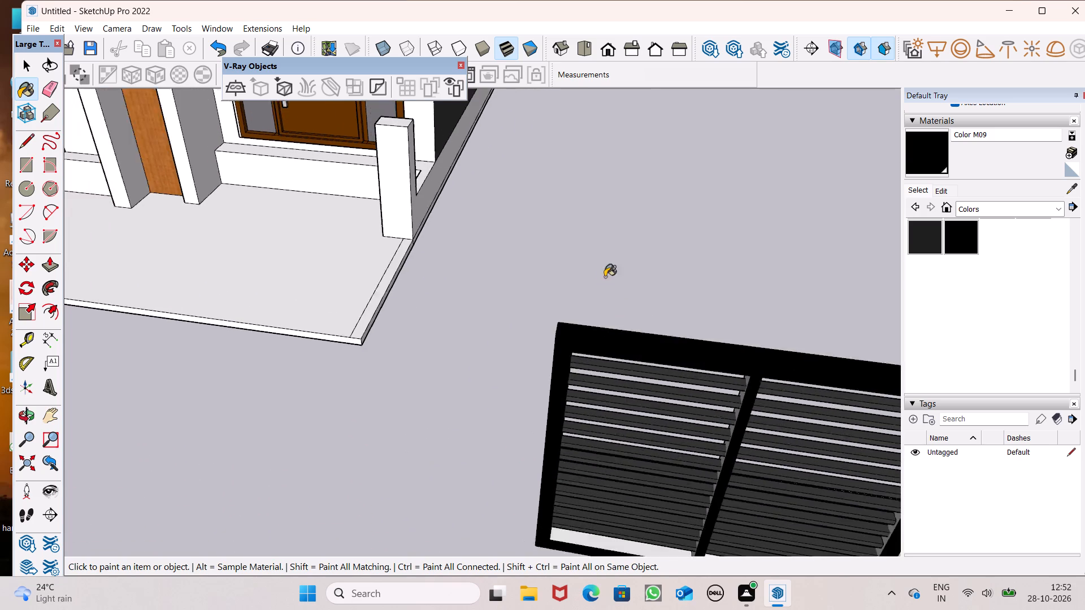
Paint the bottom inner face of the pane nearest the house and the inner face of its outer upright with Color M09.
scroll(605, 277, down, 6)
middle_drag(609, 348, 565, 207)
scroll(565, 207, up, 1)
scroll(594, 307, up, 13)
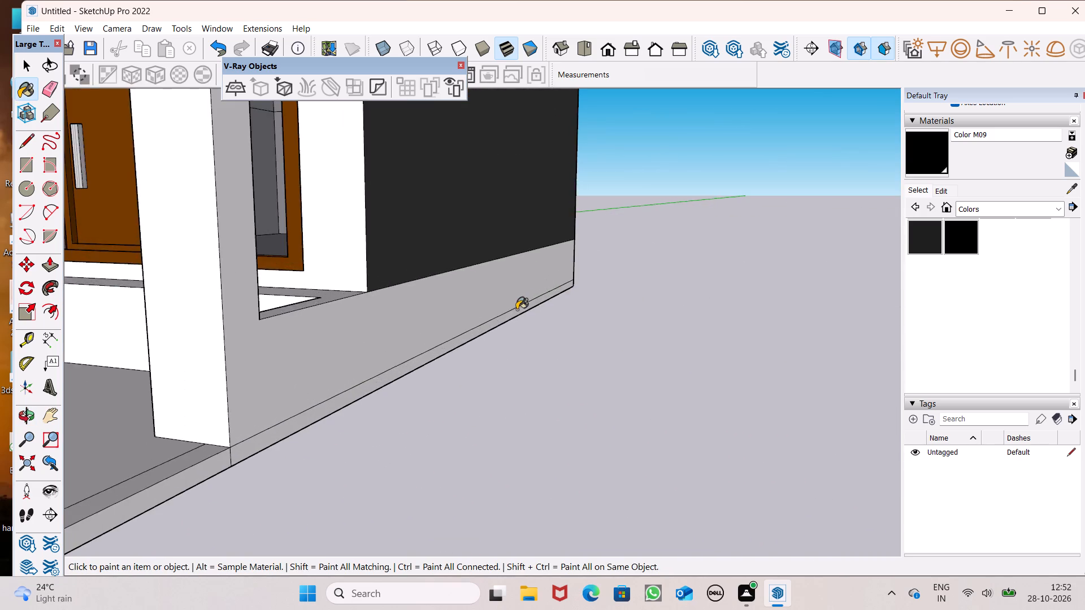
scroll(515, 312, down, 6)
scroll(503, 345, up, 3)
scroll(487, 347, down, 3)
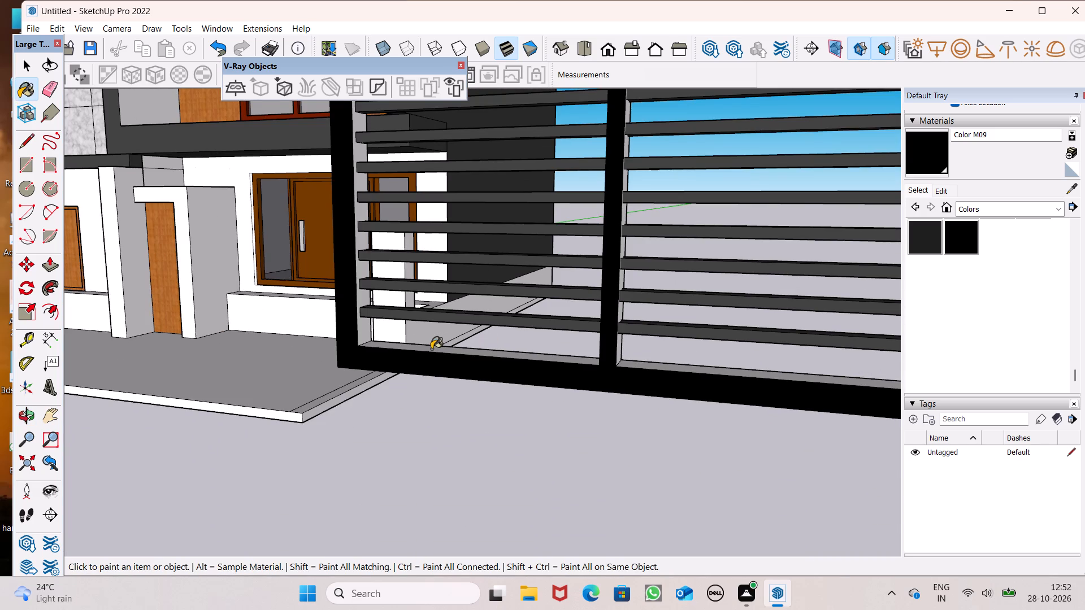
click(431, 349)
scroll(550, 365, down, 4)
scroll(483, 335, up, 4)
scroll(420, 342, down, 2)
scroll(392, 315, up, 2)
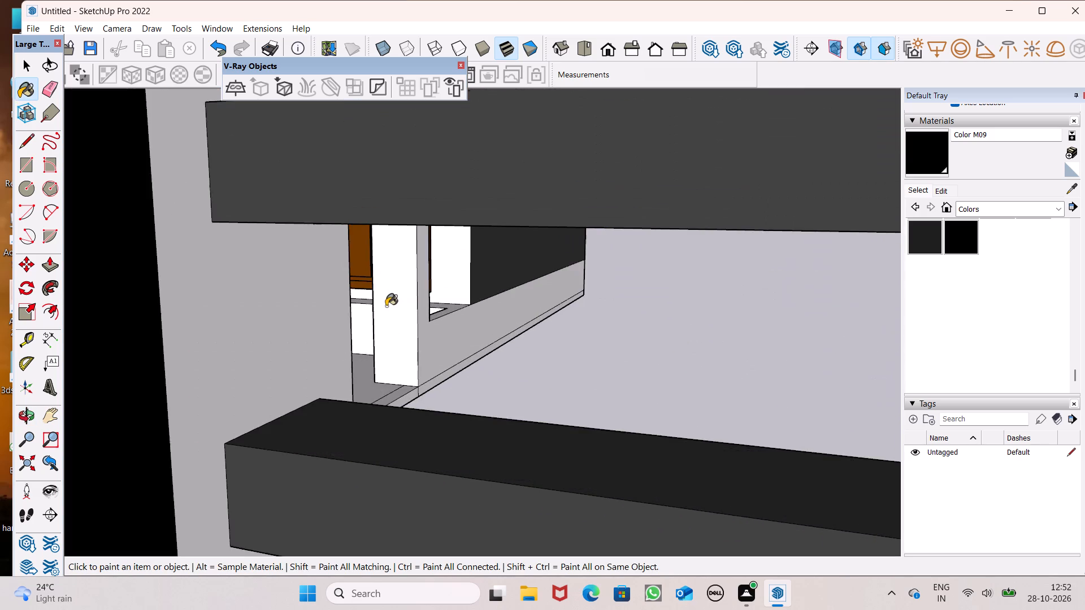
scroll(386, 306, up, 1)
scroll(376, 299, down, 4)
click(368, 258)
Paint the middle upright's side face inside the second pane with Color M09.
scroll(368, 251, down, 2)
middle_drag(552, 323, 507, 330)
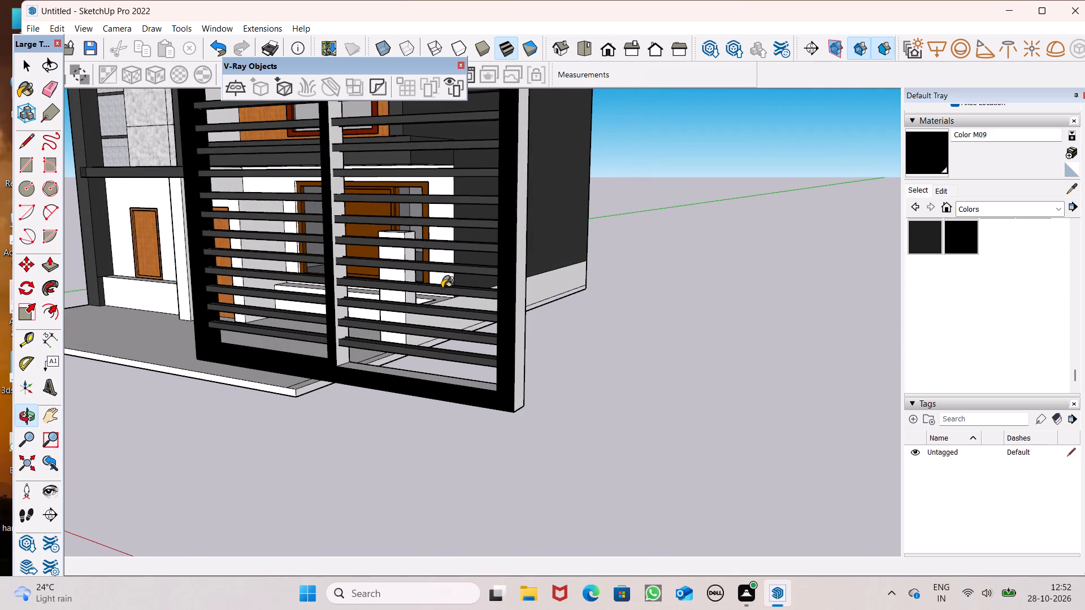
scroll(443, 290, down, 3)
scroll(374, 113, up, 5)
scroll(319, 146, down, 2)
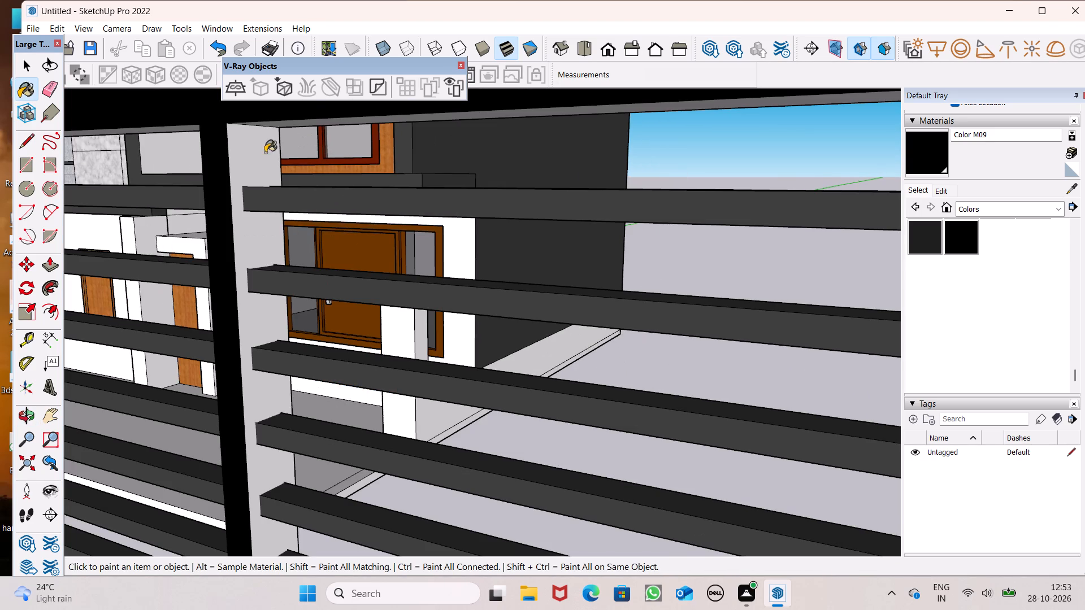
click(262, 152)
Paint the frame's outer side face nearest the house with Color M09.
middle_drag(285, 149, 400, 211)
scroll(403, 274, down, 6)
scroll(432, 333, down, 4)
middle_drag(636, 435, 733, 424)
scroll(685, 365, up, 6)
middle_drag(655, 404, 744, 444)
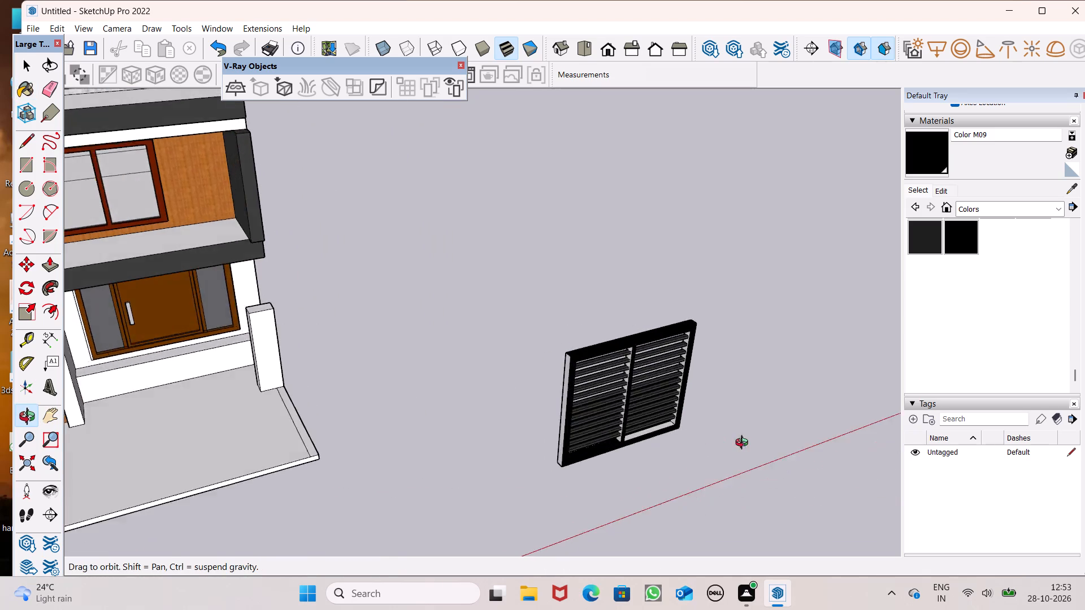
middle_drag(744, 444, 800, 442)
scroll(609, 368, up, 5)
click(609, 360)
Paint the remaining inner faces of the middle and far uprights and the second pane's bottom inner face with Color M09.
scroll(667, 360, up, 2)
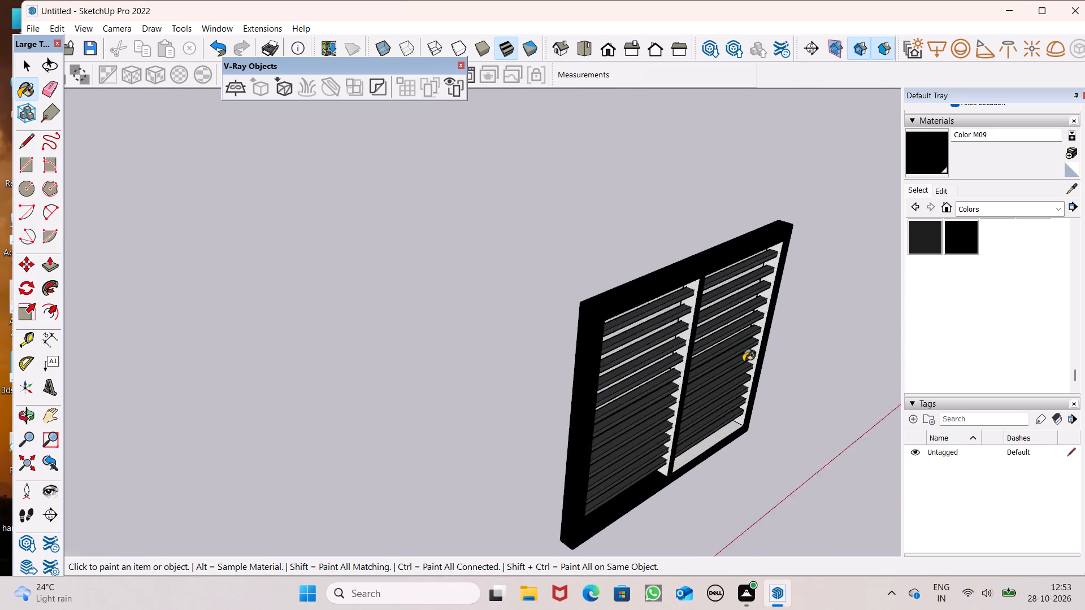
scroll(743, 361, up, 3)
scroll(666, 346, up, 3)
click(651, 330)
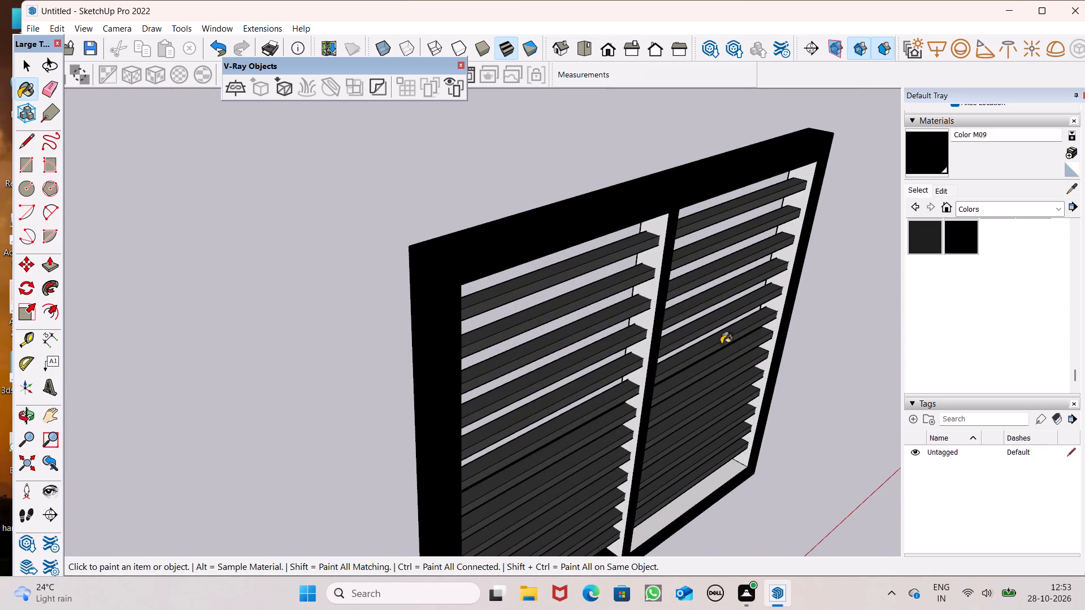
scroll(729, 339, up, 5)
click(804, 303)
scroll(802, 302, down, 5)
scroll(731, 464, up, 4)
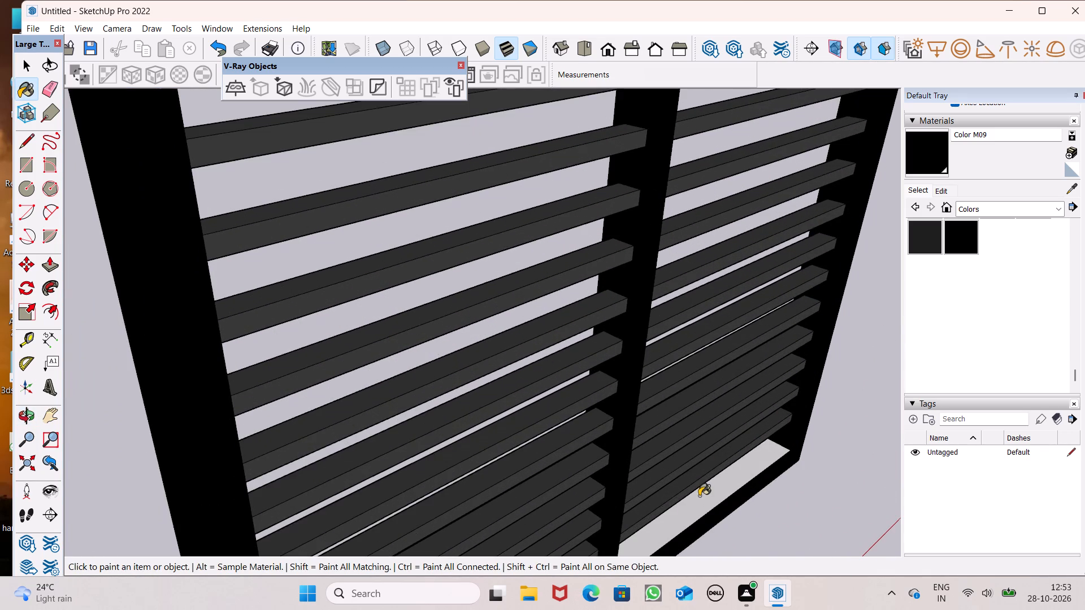
click(699, 498)
Paint the back face of the panel's frame with Color M09.
scroll(713, 404, down, 7)
middle_drag(530, 377, 1064, 444)
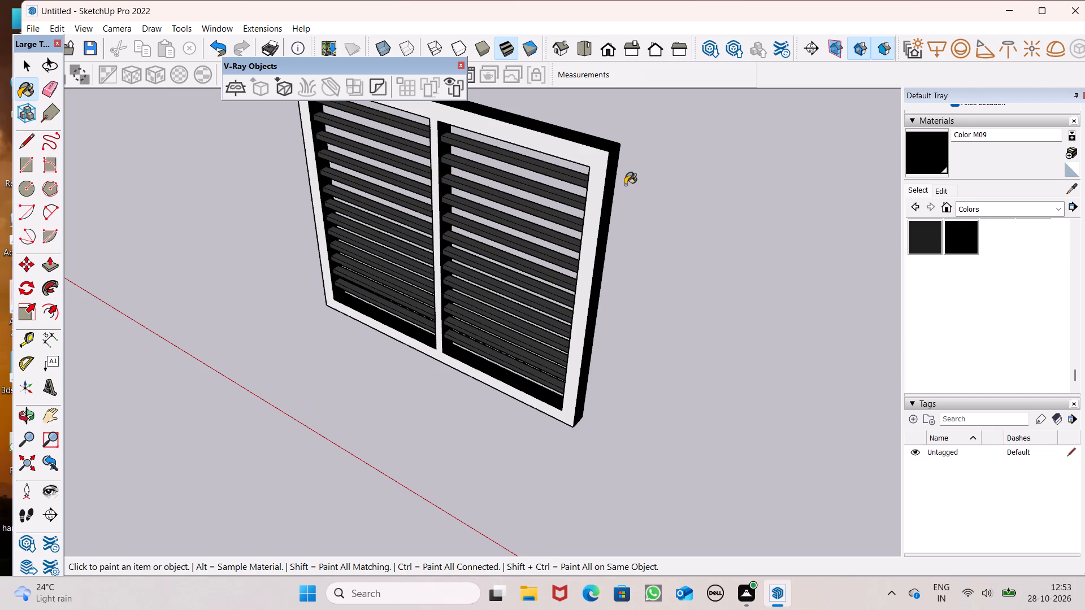
click(540, 147)
Paint the underside of the panel's frame with Color M09.
scroll(549, 177, down, 3)
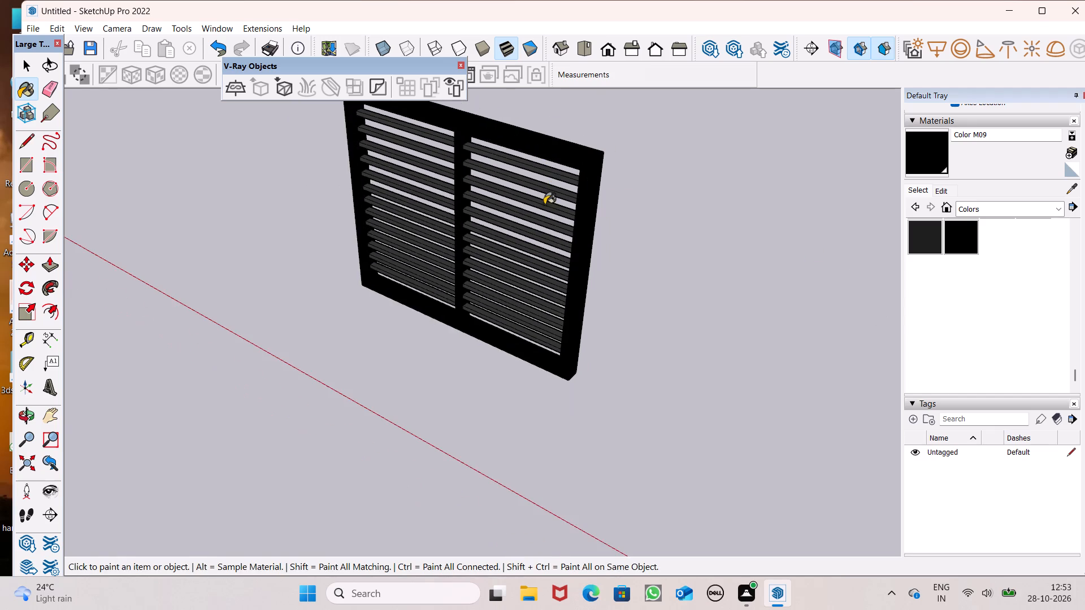
middle_drag(502, 302, 328, 136)
middle_drag(429, 276, 507, 81)
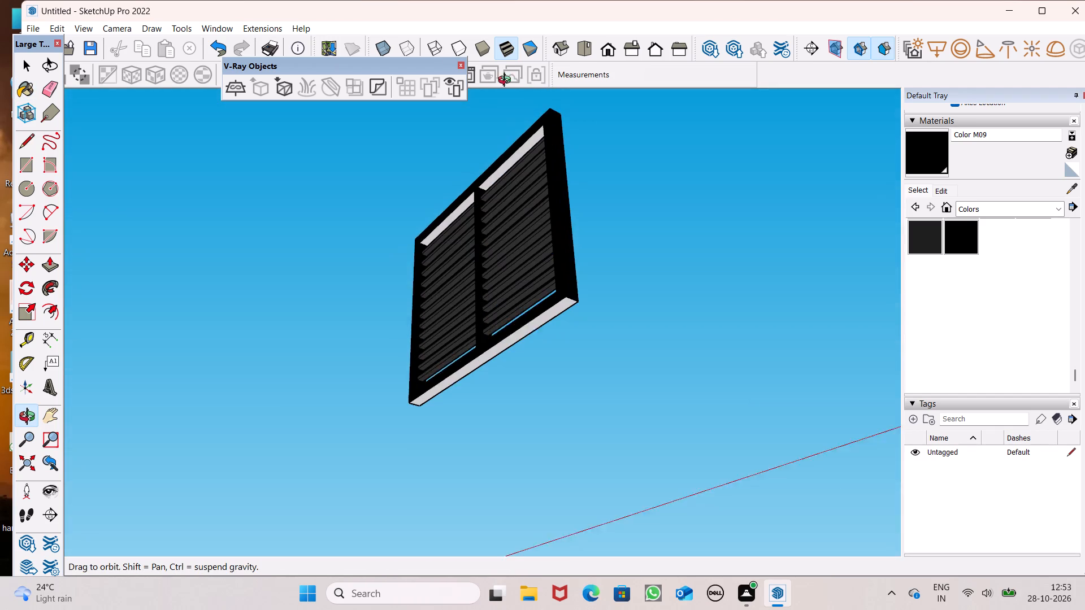
middle_drag(507, 81, 510, 71)
scroll(452, 372, up, 1)
drag(480, 359, 480, 354)
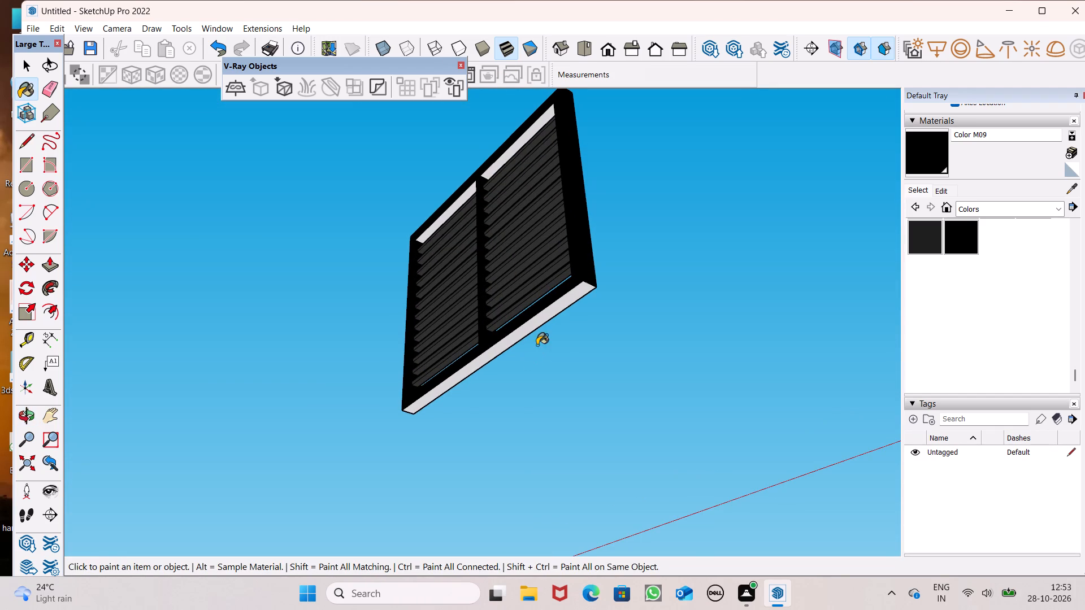
scroll(540, 330, up, 3)
click(544, 312)
Paint the top inner faces of both panes with Color M09.
scroll(528, 185, up, 1)
scroll(469, 204, down, 4)
scroll(445, 158, up, 4)
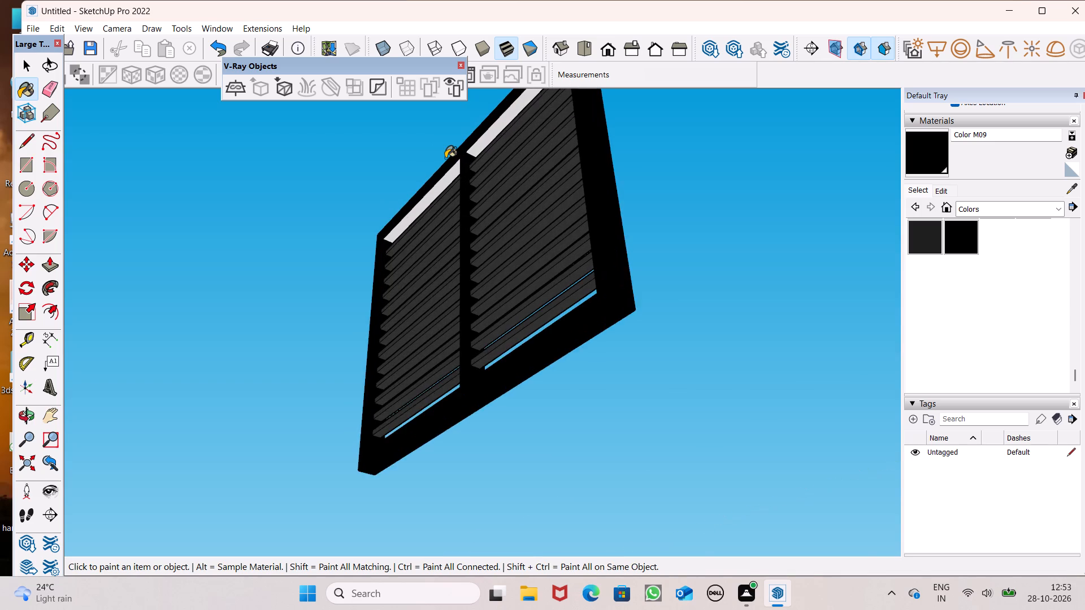
scroll(445, 158, up, 3)
scroll(505, 138, up, 6)
click(474, 134)
scroll(416, 192, up, 4)
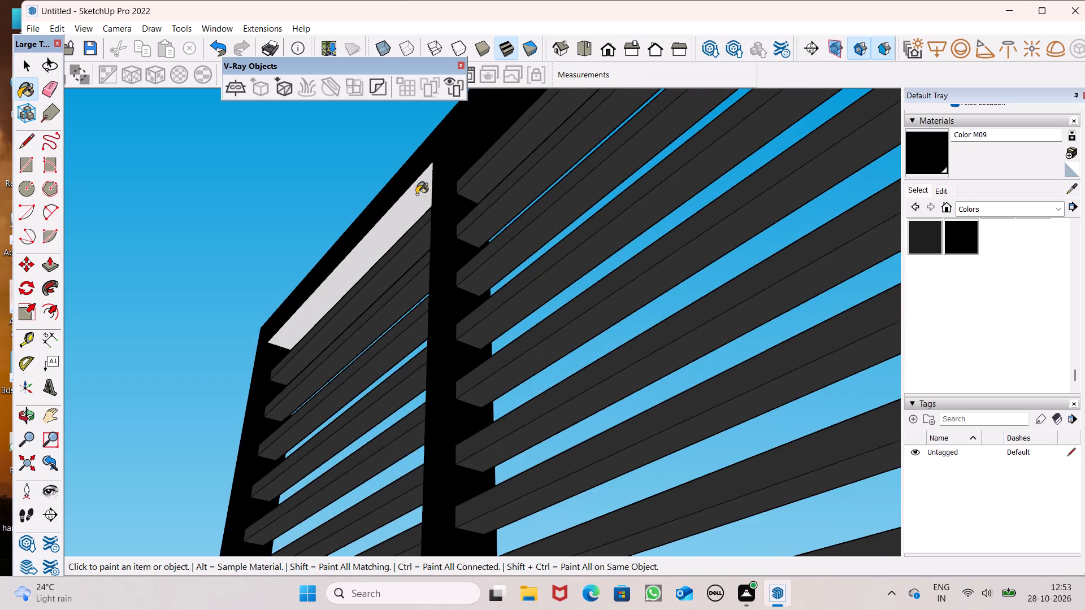
click(416, 191)
Examine the painted panel from several angles and from the front beside the house.
scroll(450, 208, down, 12)
middle_drag(565, 269, 253, 394)
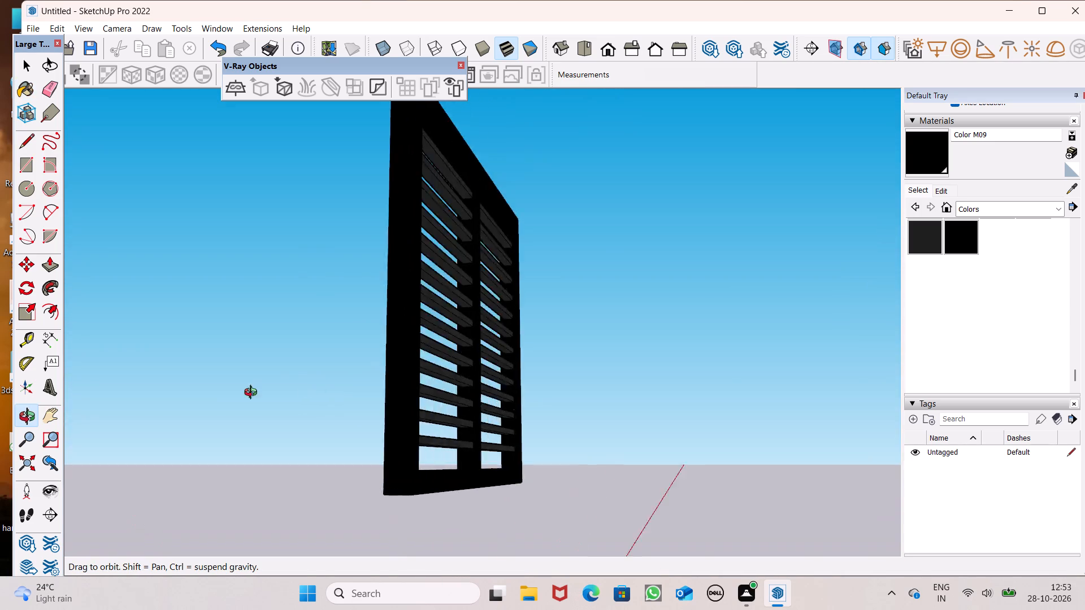
middle_drag(253, 394, 158, 413)
scroll(455, 353, down, 2)
key(space)
scroll(584, 323, down, 4)
middle_drag(596, 343, 549, 392)
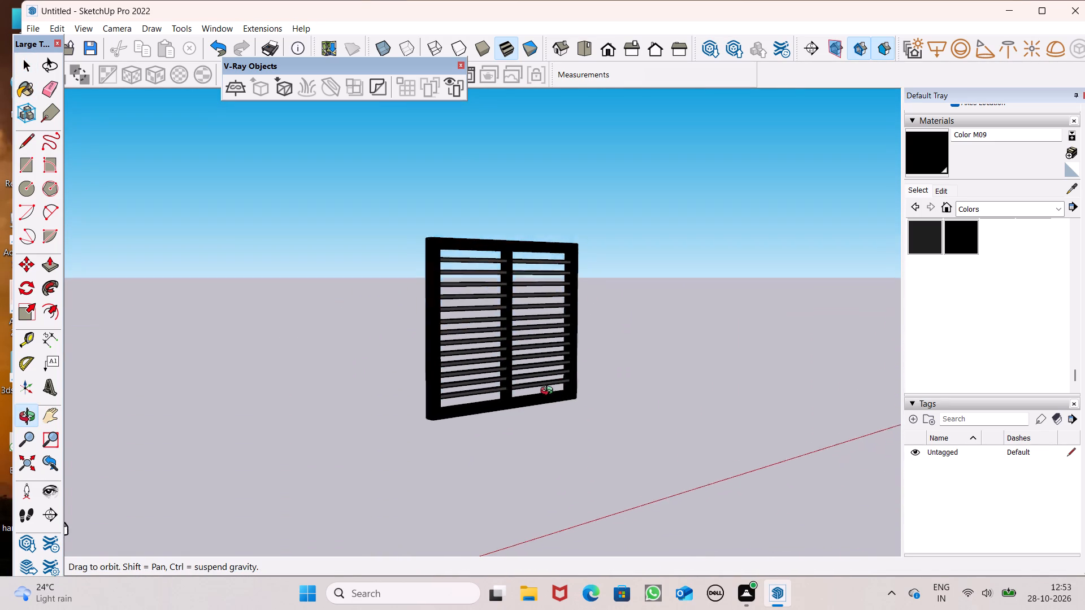
middle_drag(549, 392, 539, 390)
scroll(668, 297, down, 4)
middle_drag(681, 331, 483, 365)
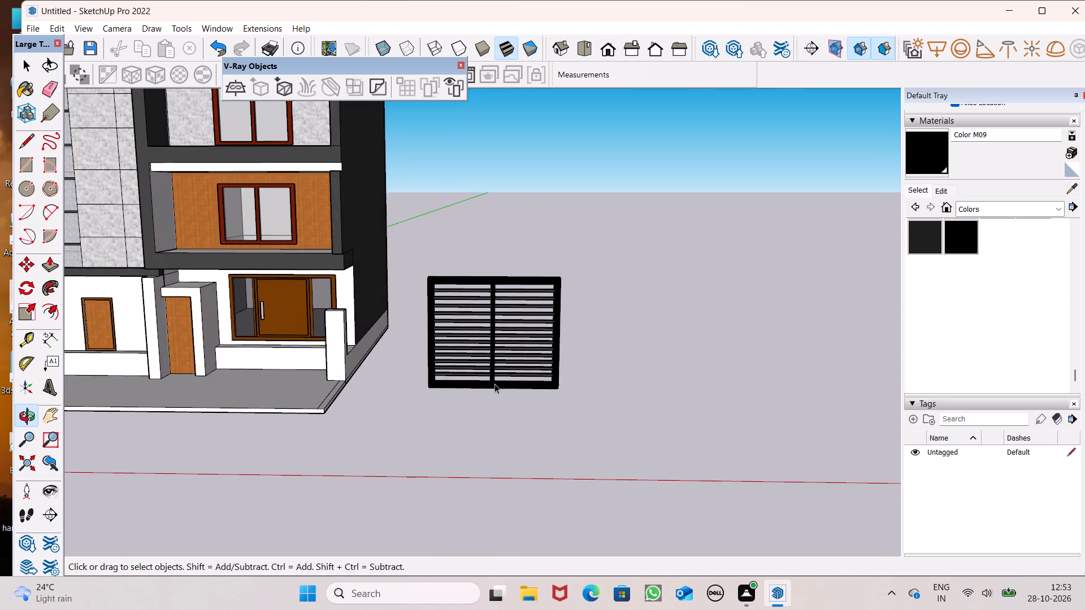
Make a group from all the connected geometry of the two-pane louvred panel beside the house.
scroll(506, 389, up, 4)
triple_click(510, 384)
click(510, 382)
right_click(510, 382)
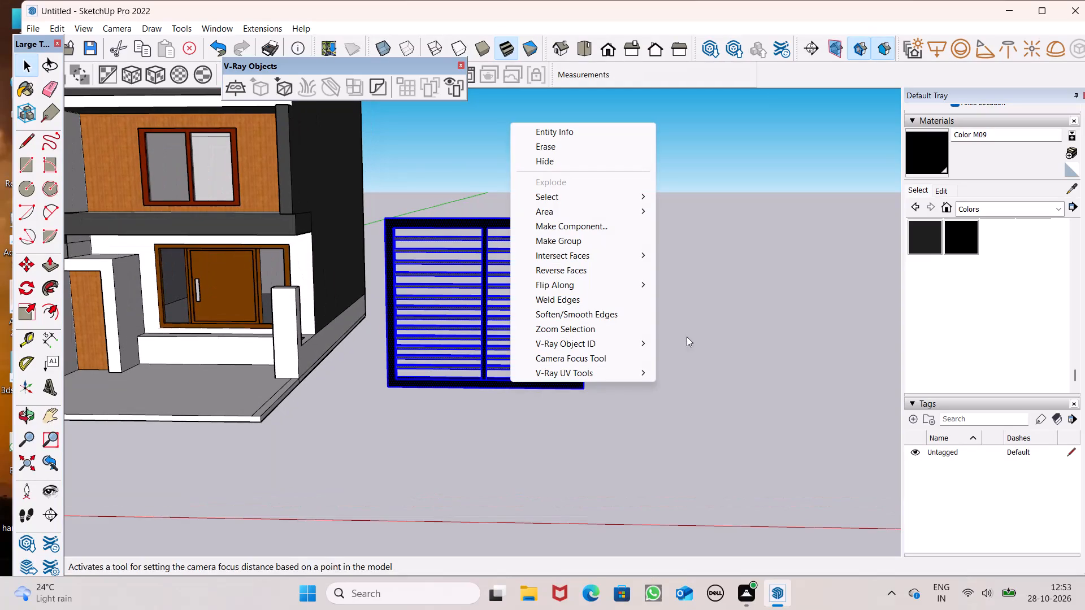
click(602, 245)
Move the grouped louvred panel about 29' 11 1/4" from beside the house to in front of the ground-floor entrance.
scroll(631, 243, down, 11)
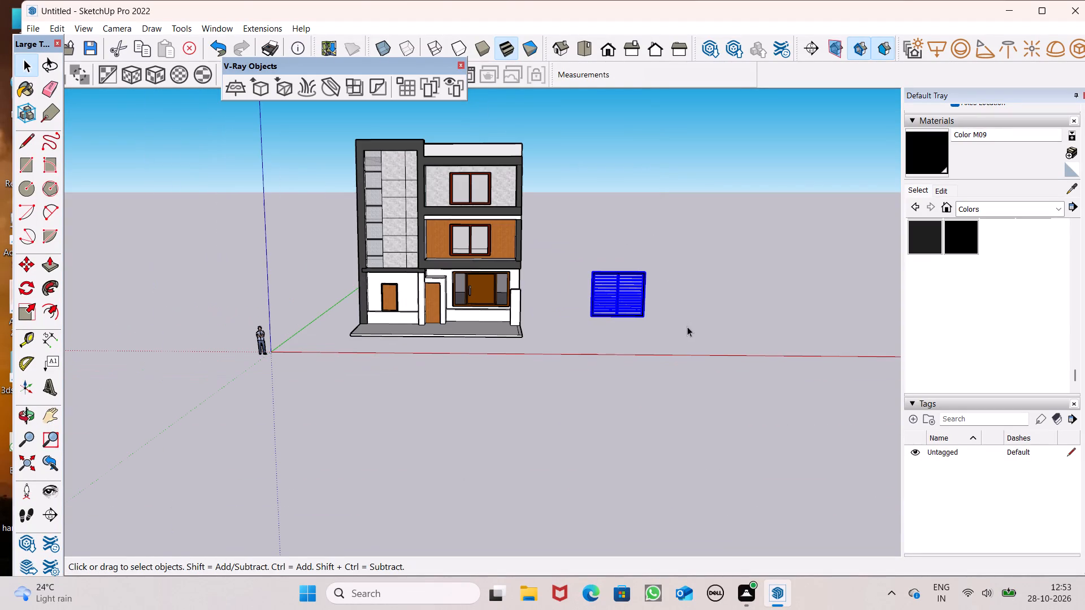
scroll(687, 326, down, 1)
key(m)
key(Return)
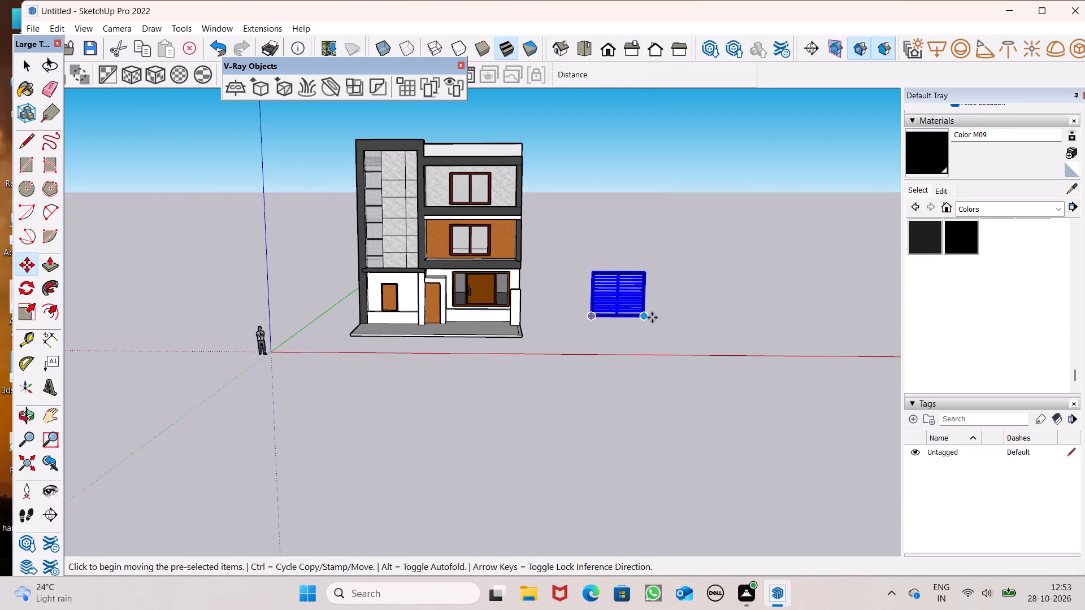
drag(645, 317, 505, 324)
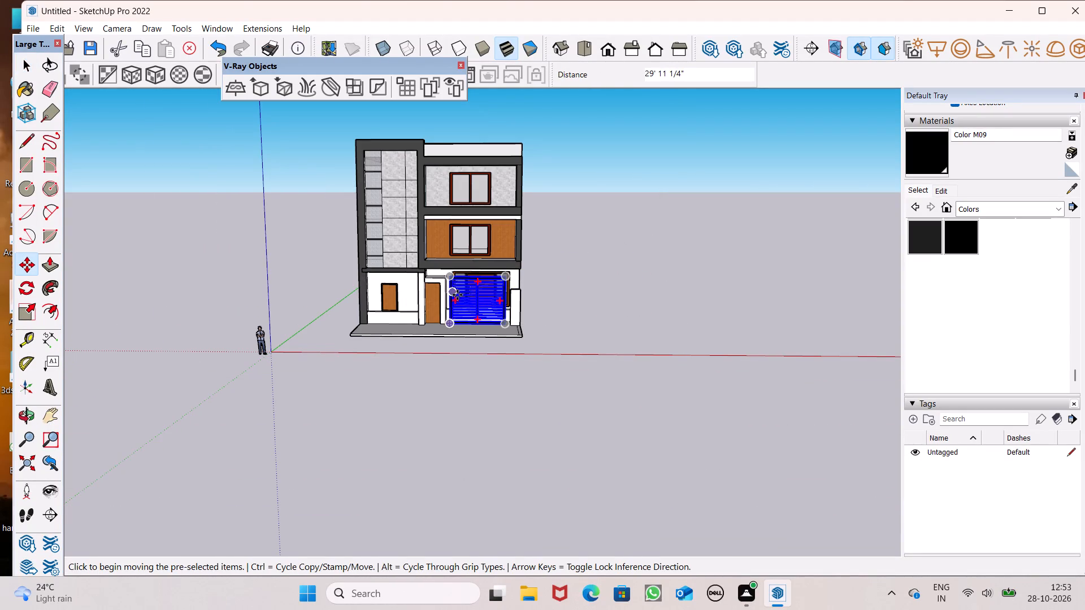
Move the louvred panel onto the forecourt with its lower corner at the base of the low corner pillar.
scroll(457, 294, up, 7)
middle_drag(560, 352, 515, 387)
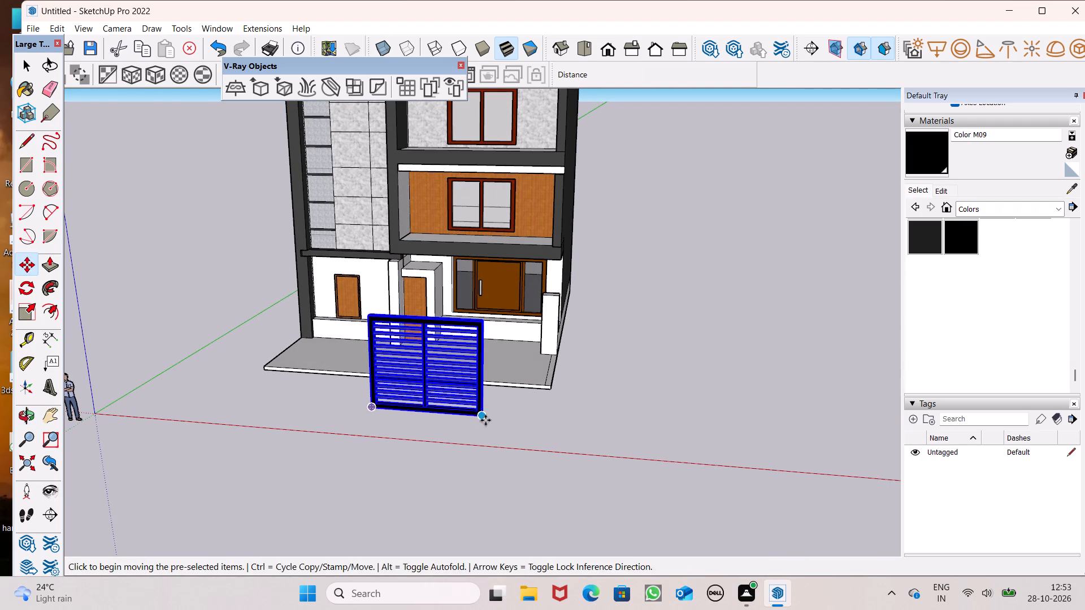
drag(478, 419, 514, 307)
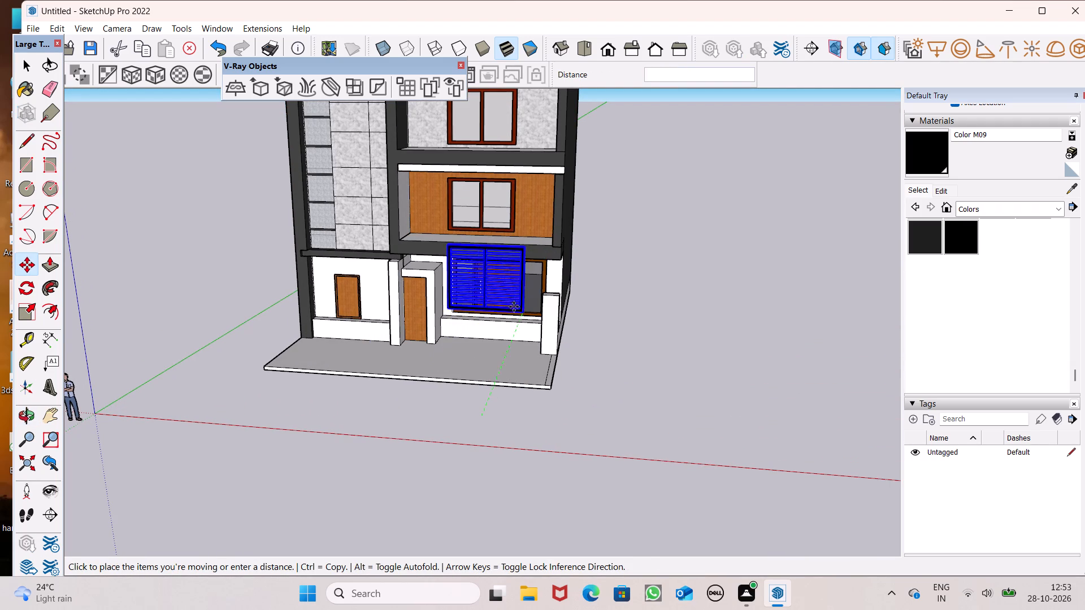
drag(514, 307, 544, 297)
middle_drag(505, 321, 699, 465)
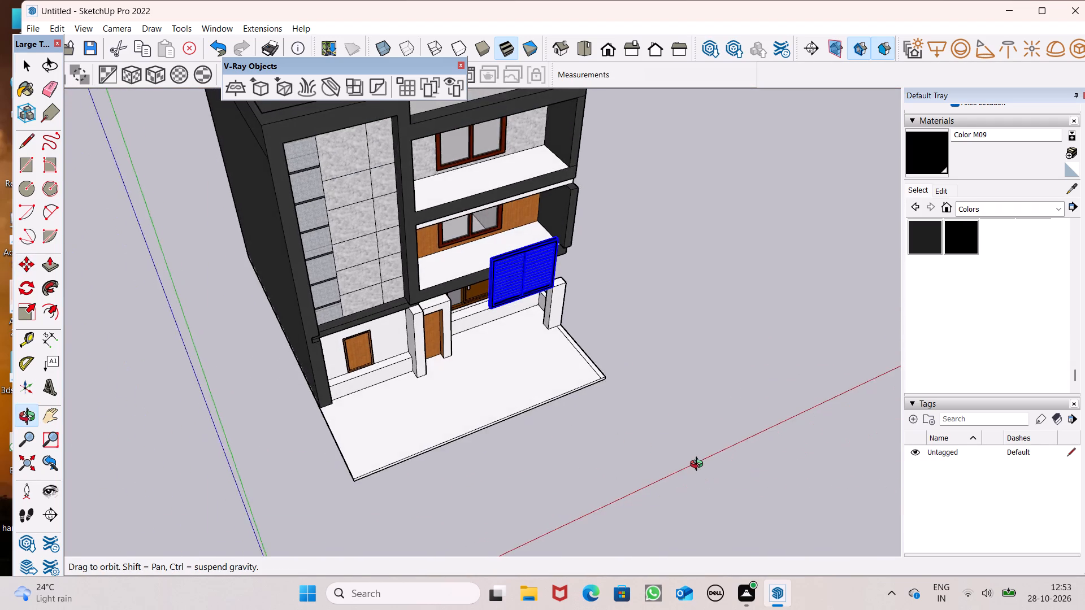
middle_drag(699, 465, 695, 448)
scroll(565, 355, up, 7)
scroll(527, 229, up, 3)
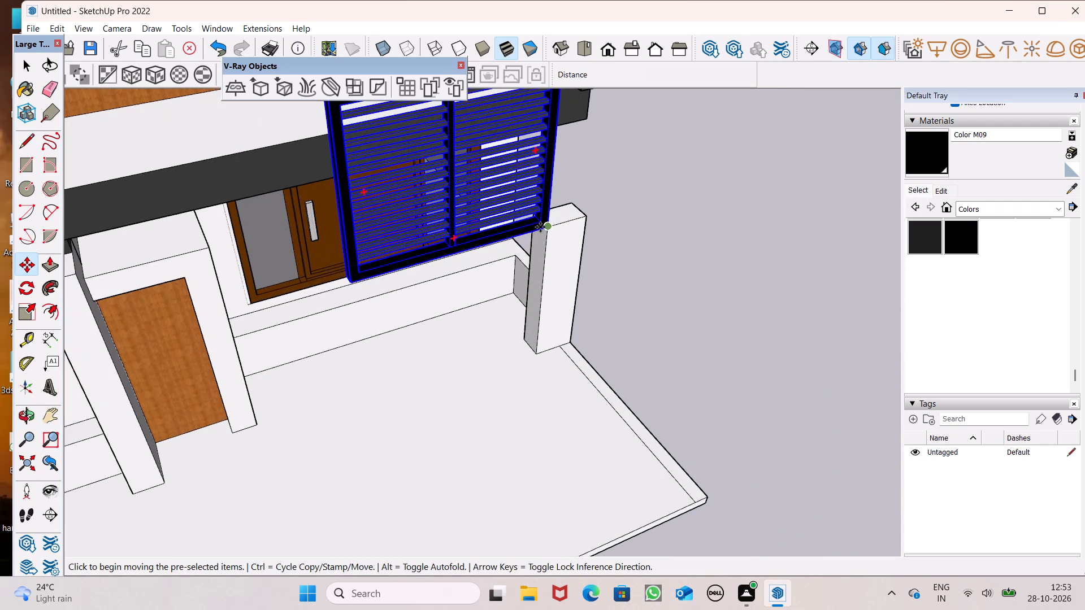
drag(544, 226, 538, 354)
Move the louvred panel across the forecourt so its other end meets the base corner of the side door's white surround.
scroll(609, 289, down, 5)
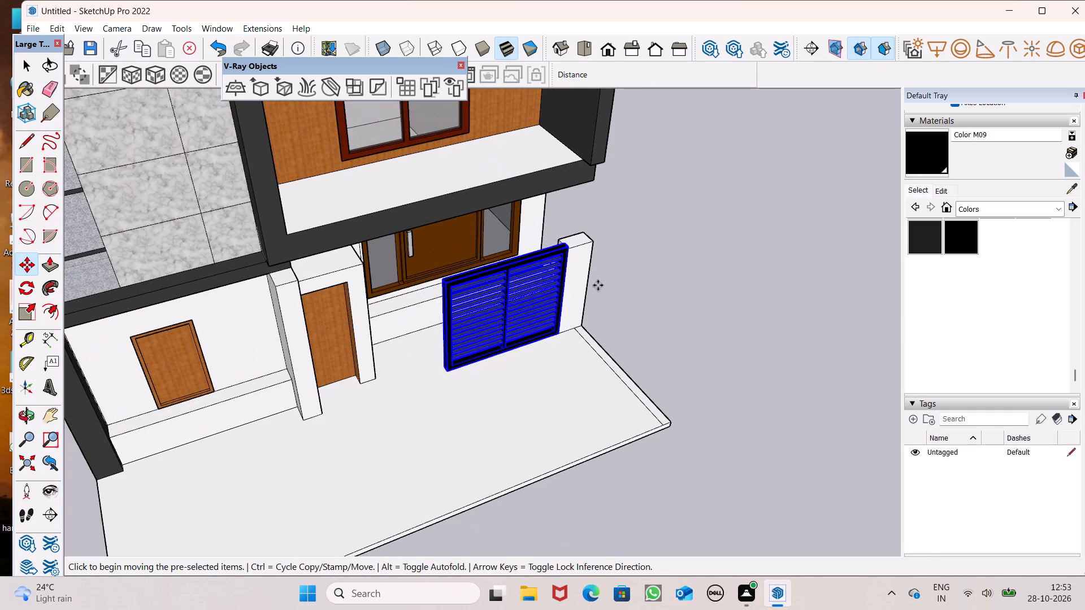
scroll(563, 281, down, 4)
middle_drag(573, 329, 686, 356)
scroll(450, 289, up, 2)
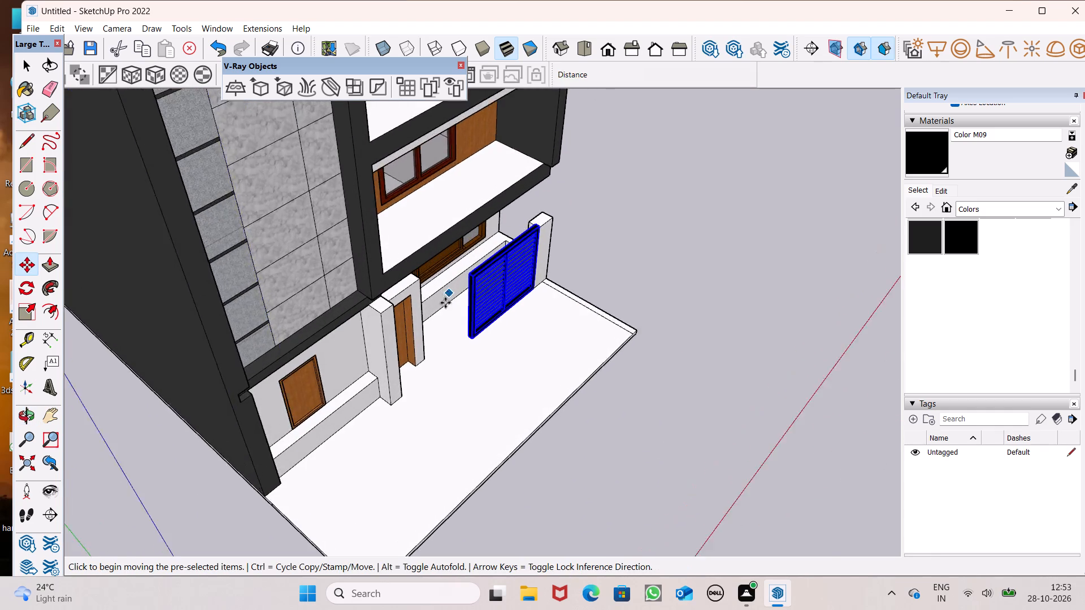
scroll(445, 303, up, 3)
drag(477, 356, 472, 356)
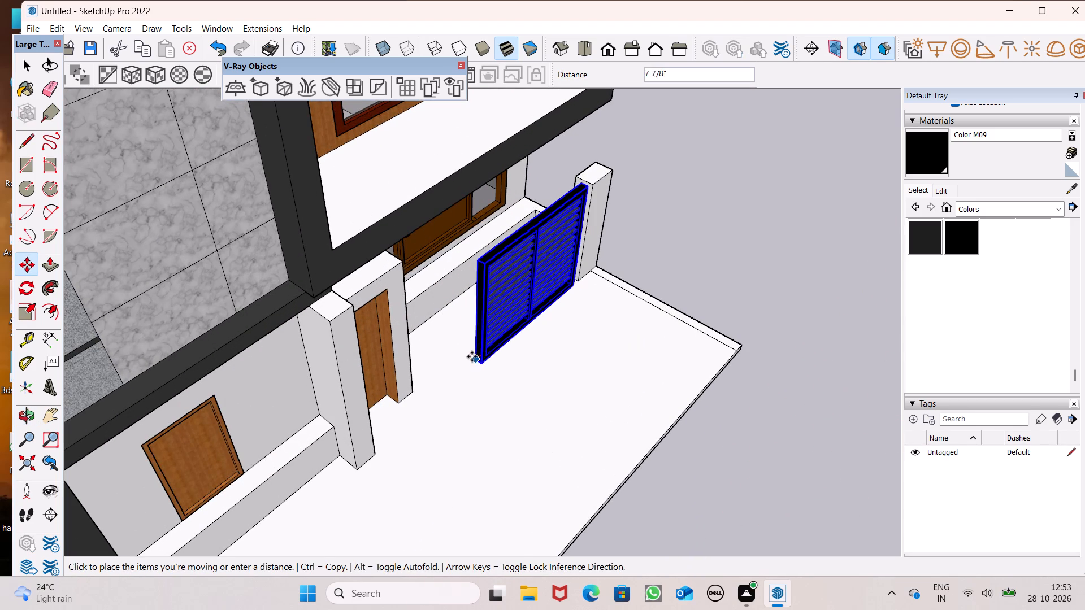
drag(472, 356, 413, 390)
Paint the louvred panel's white end face with Color M09.
scroll(475, 352, down, 2)
middle_drag(532, 368, 110, 276)
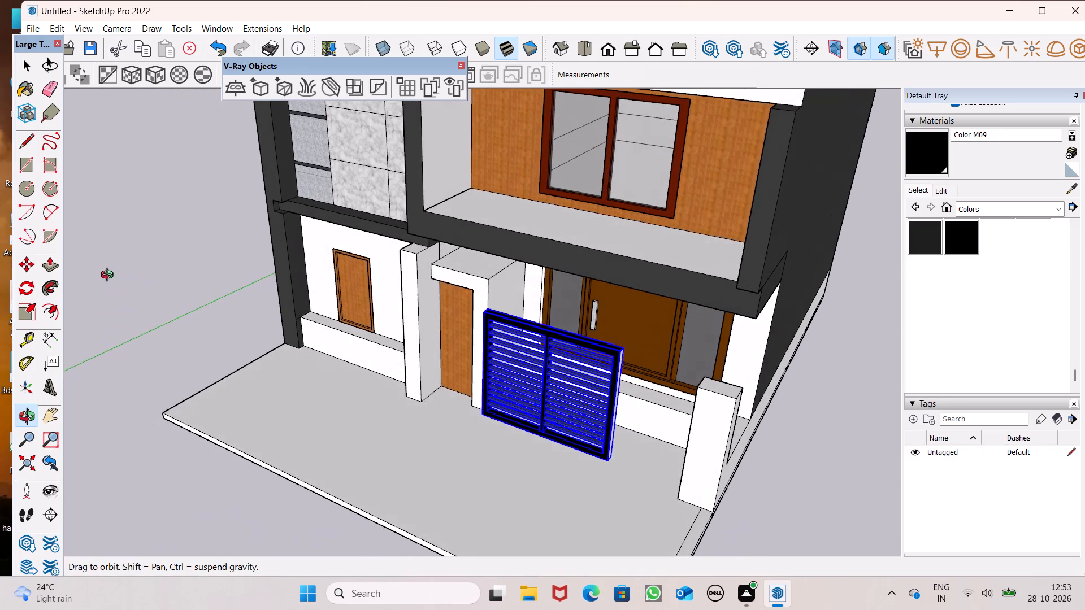
middle_drag(110, 276, 111, 277)
scroll(368, 390, down, 2)
middle_drag(524, 435, 591, 407)
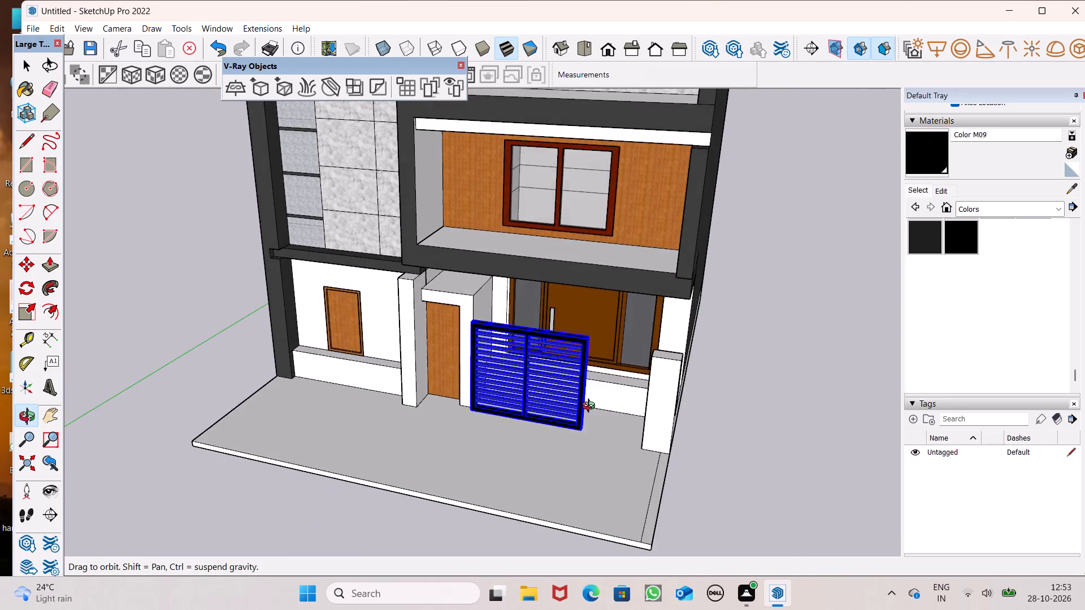
middle_drag(591, 407, 363, 402)
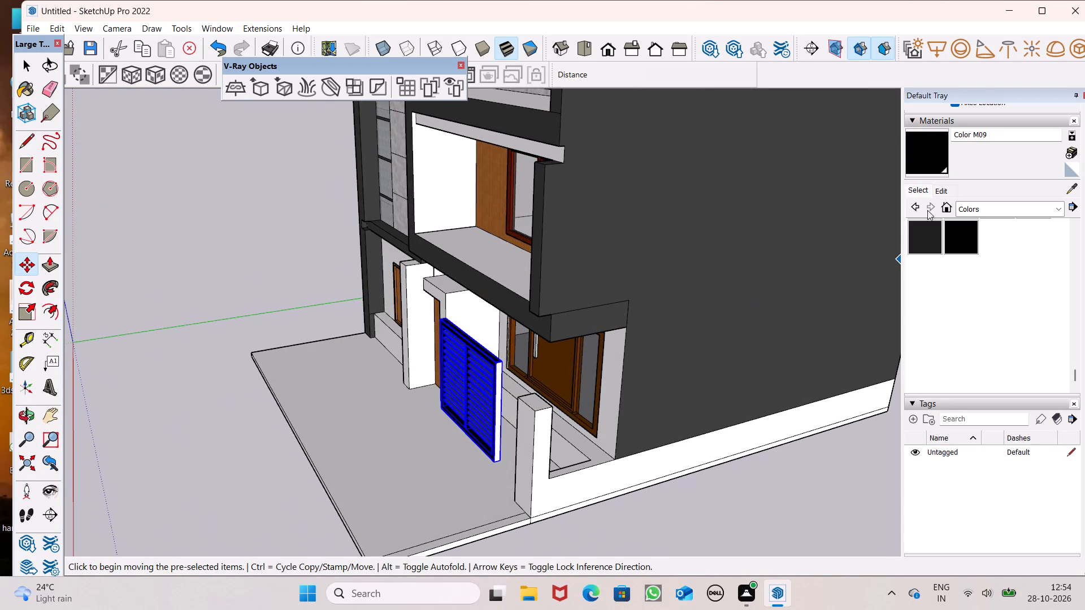
click(925, 166)
scroll(562, 389, up, 1)
scroll(472, 420, up, 6)
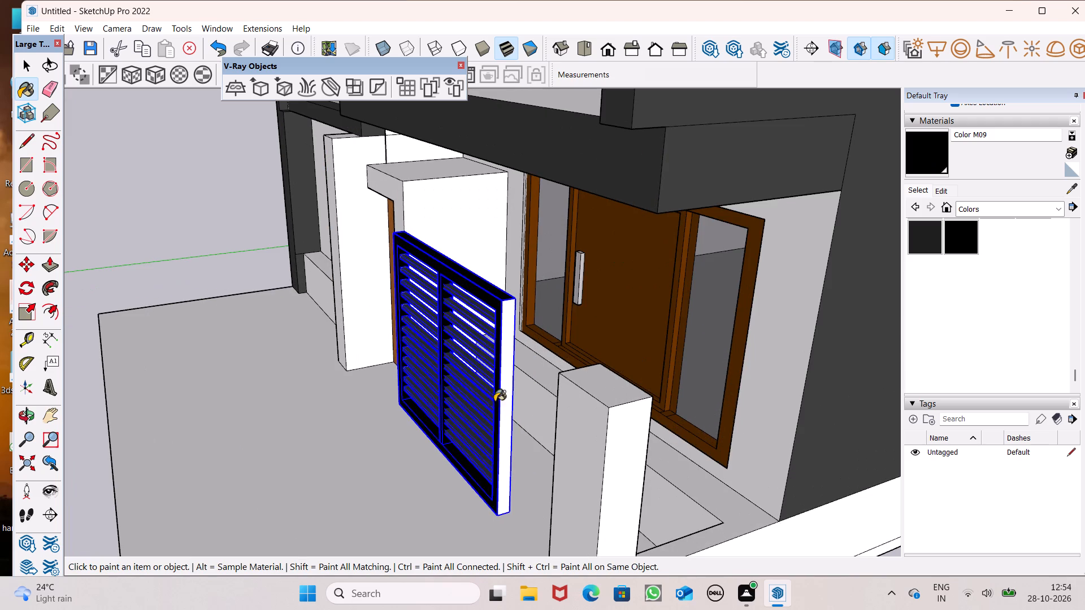
click(500, 398)
scroll(504, 398, down, 6)
key(space)
Push/Pull the front face of the side door's white surround outwards to line up with the adjacent pillar.
scroll(501, 397, down, 3)
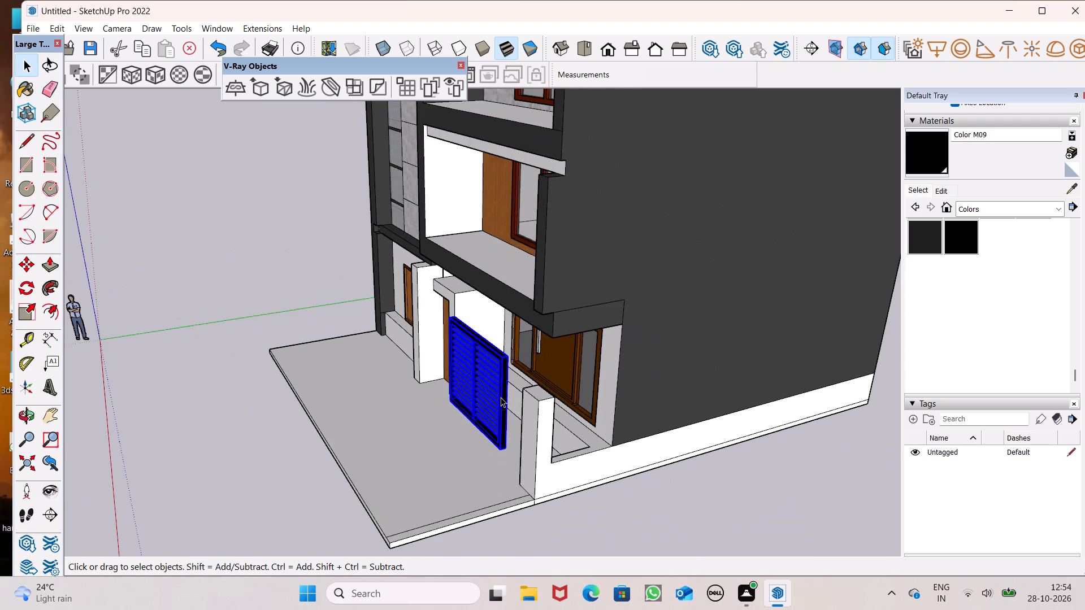
scroll(503, 391, up, 5)
scroll(515, 437, down, 3)
middle_drag(495, 513, 565, 555)
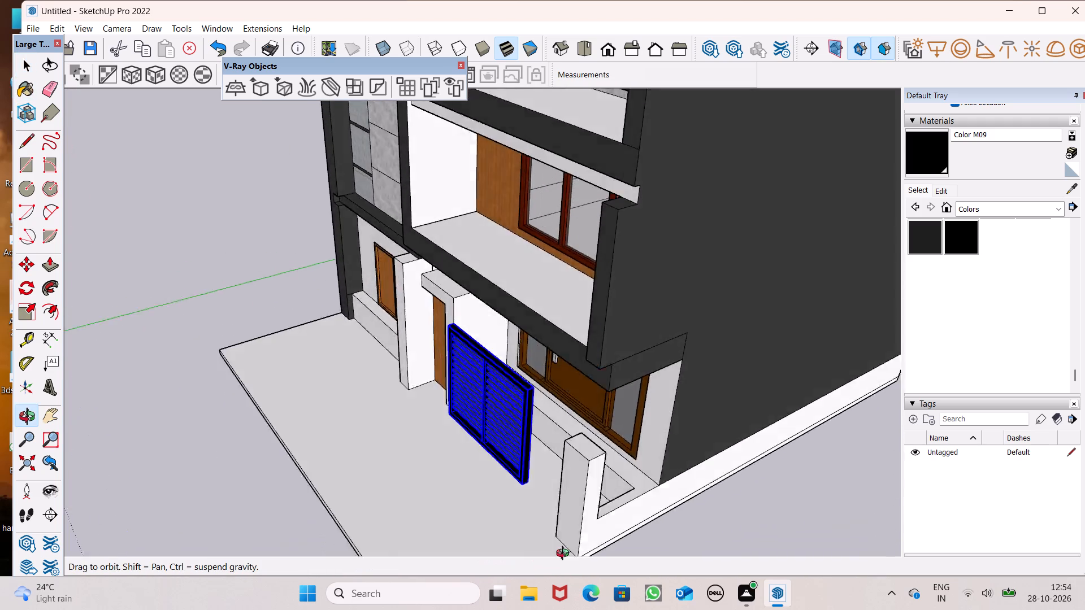
middle_drag(565, 555, 600, 537)
middle_drag(604, 531, 1084, 609)
right_drag(969, 609, 1084, 609)
middle_drag(1084, 609, 1084, 591)
scroll(640, 442, up, 2)
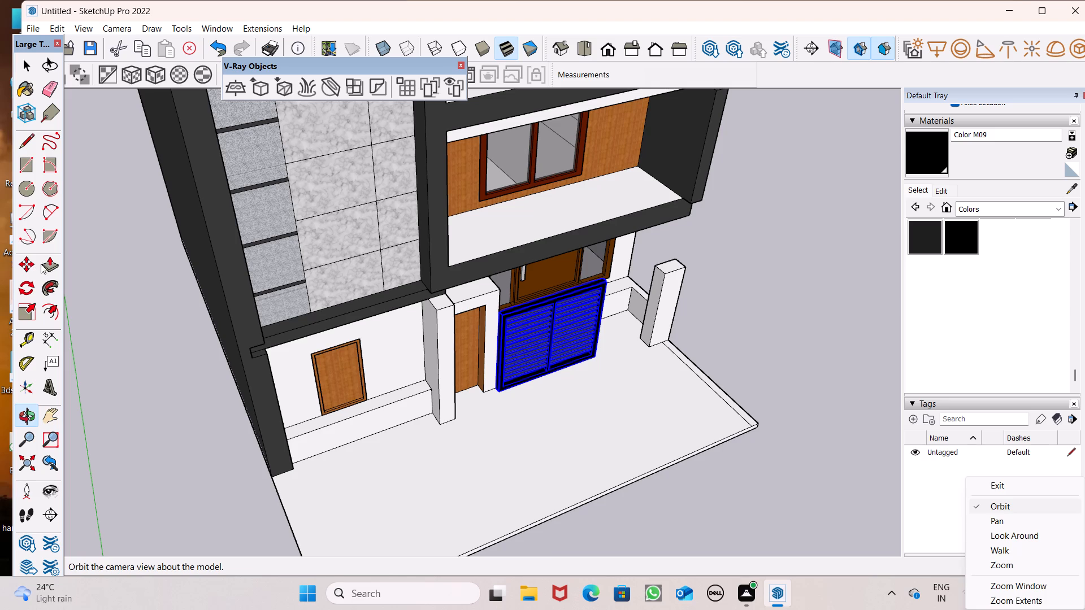
click(46, 264)
scroll(434, 443, up, 5)
drag(496, 356, 496, 364)
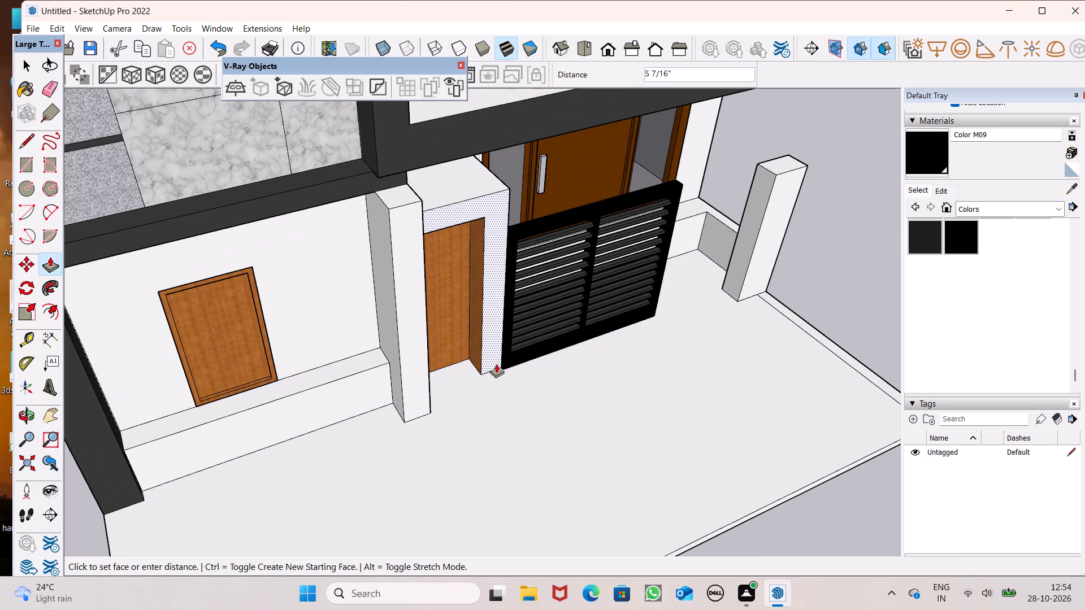
drag(496, 364, 503, 368)
scroll(491, 384, down, 4)
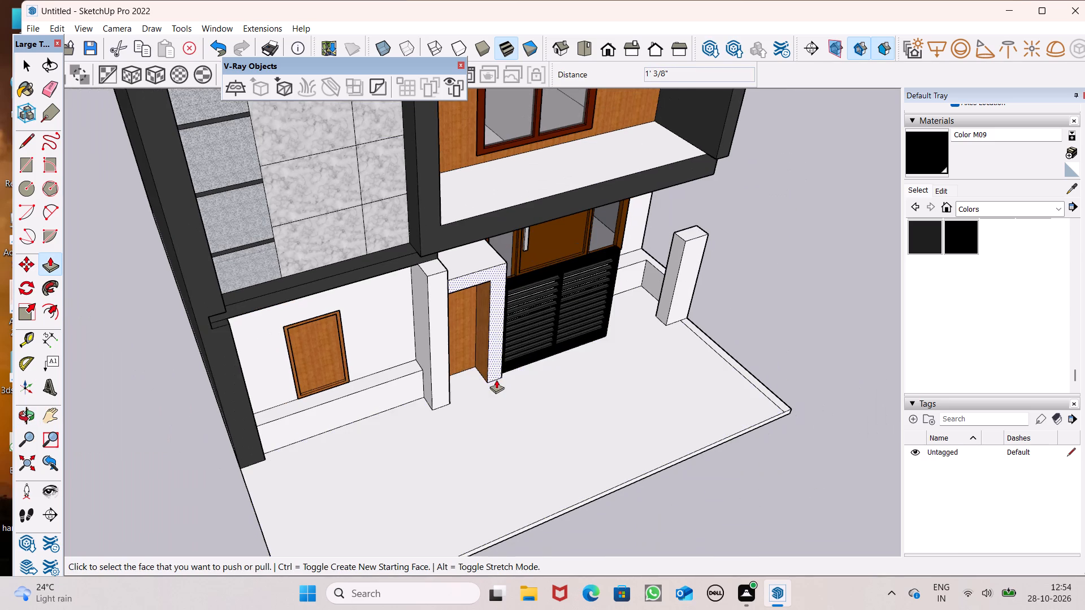
drag(496, 377, 442, 398)
scroll(440, 367, down, 5)
key(space)
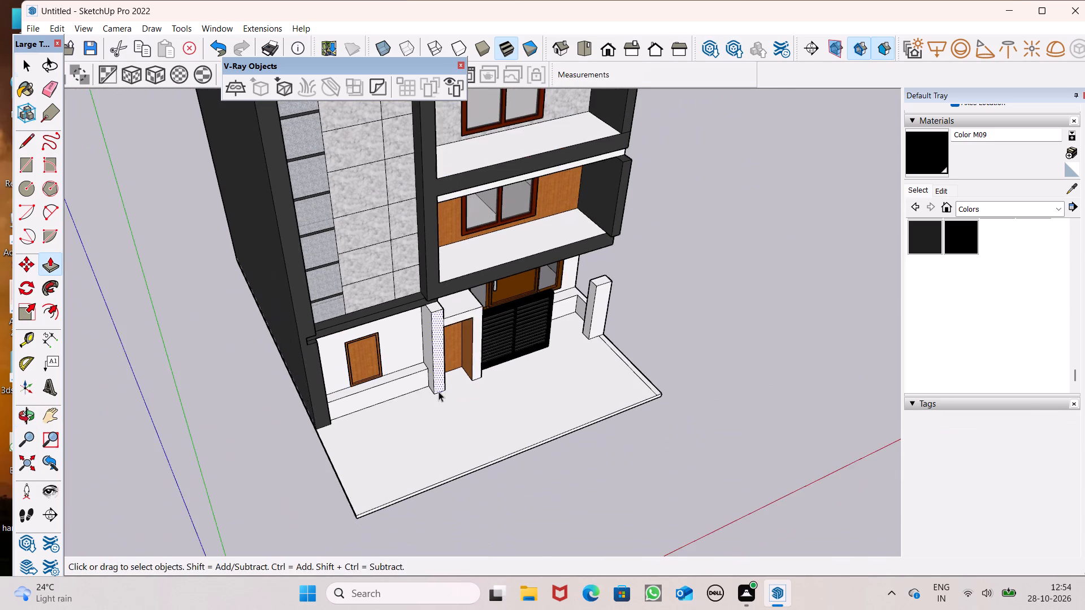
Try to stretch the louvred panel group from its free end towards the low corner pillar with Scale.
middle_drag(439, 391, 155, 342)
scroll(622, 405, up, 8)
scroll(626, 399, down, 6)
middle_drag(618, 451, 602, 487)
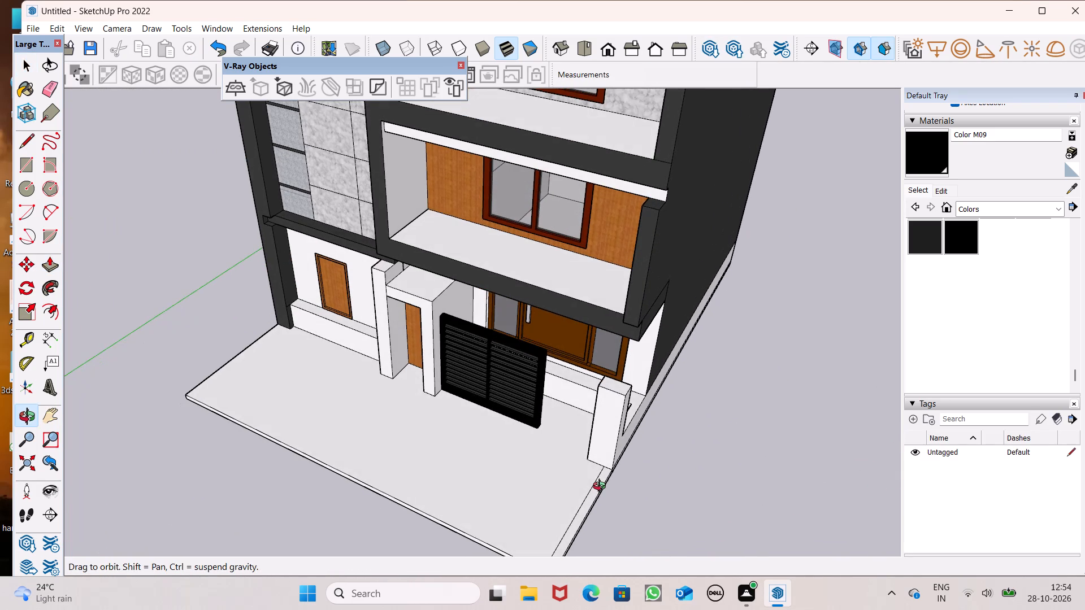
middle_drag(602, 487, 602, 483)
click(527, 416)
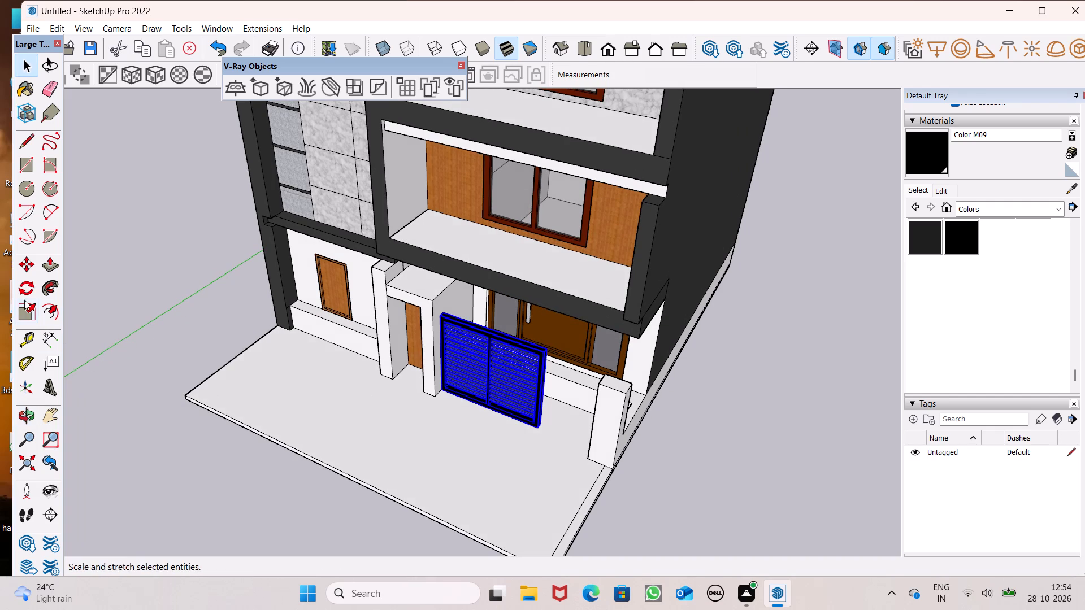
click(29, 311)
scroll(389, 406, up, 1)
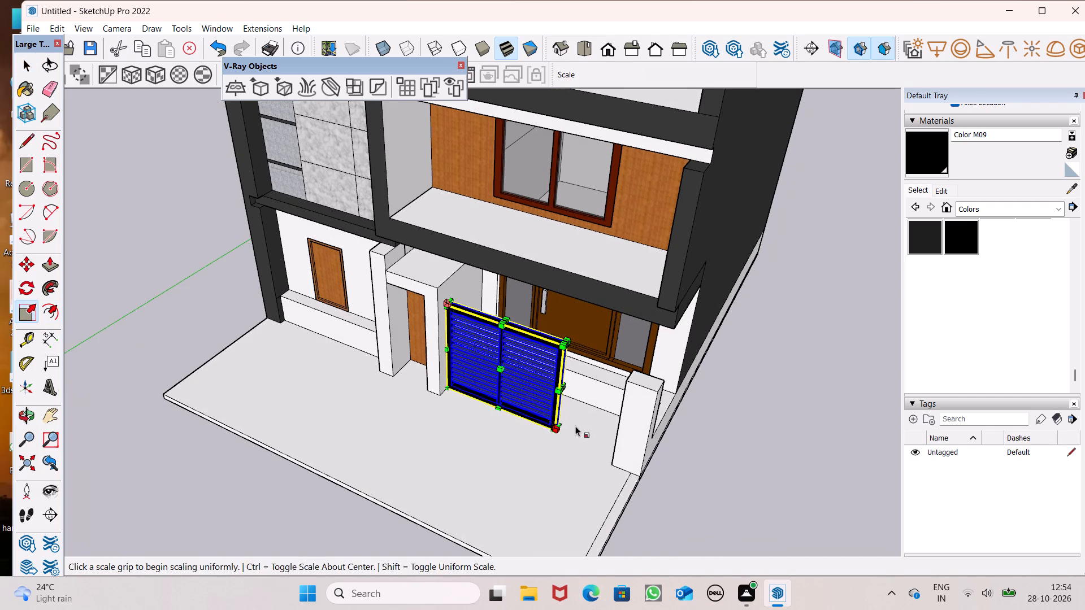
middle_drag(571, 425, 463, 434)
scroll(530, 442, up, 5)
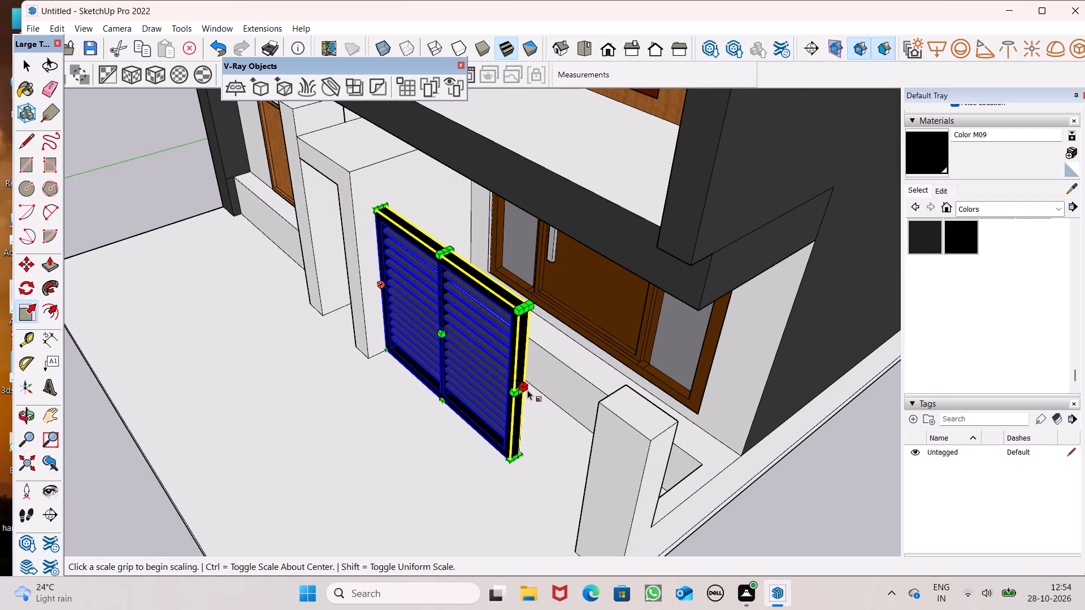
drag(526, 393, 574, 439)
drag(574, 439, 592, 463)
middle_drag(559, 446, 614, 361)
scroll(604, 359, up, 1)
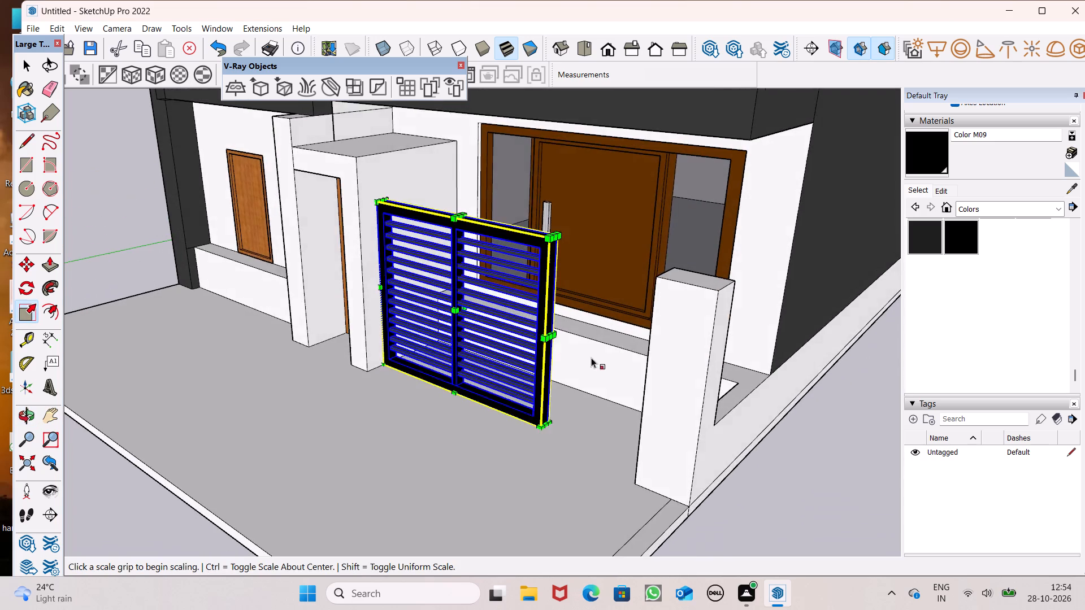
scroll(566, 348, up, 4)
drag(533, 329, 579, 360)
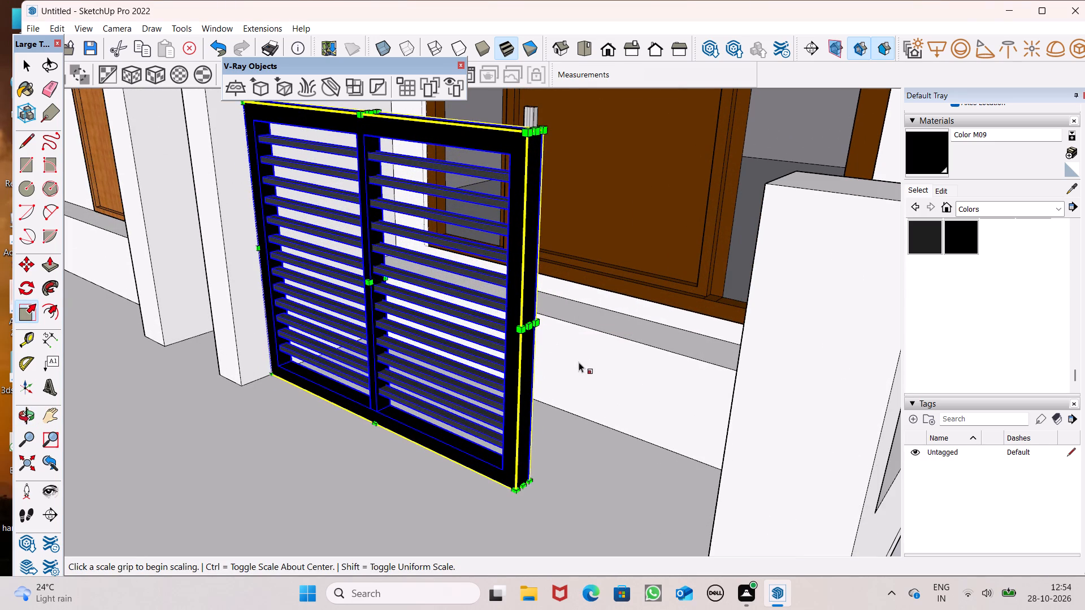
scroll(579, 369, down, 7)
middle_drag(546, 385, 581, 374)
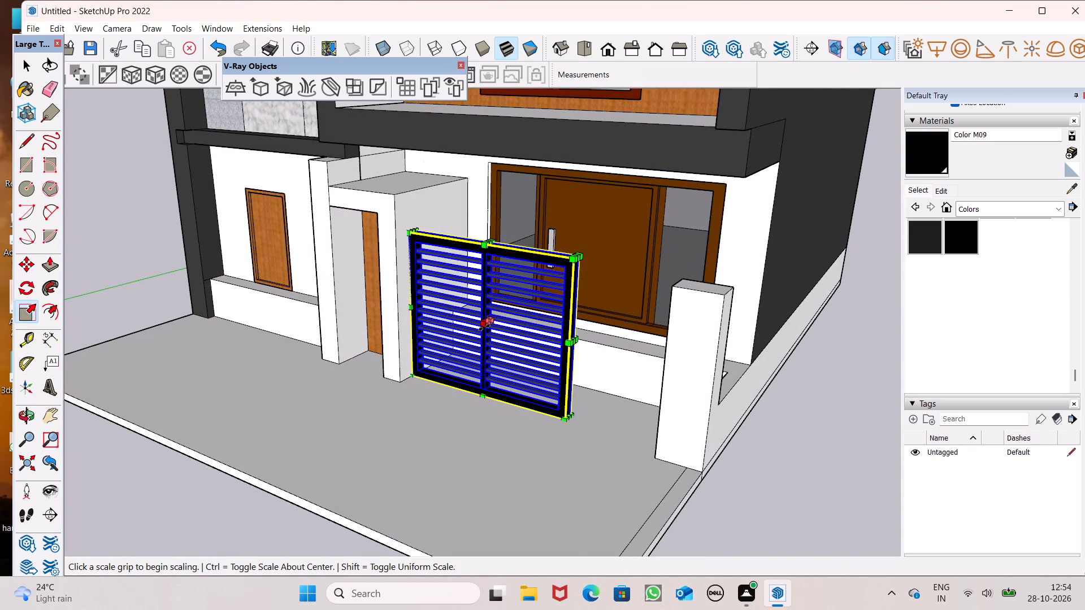
Scale the louvred panel group along the green axis to thicken it towards the front of the forecourt.
drag(484, 327, 407, 230)
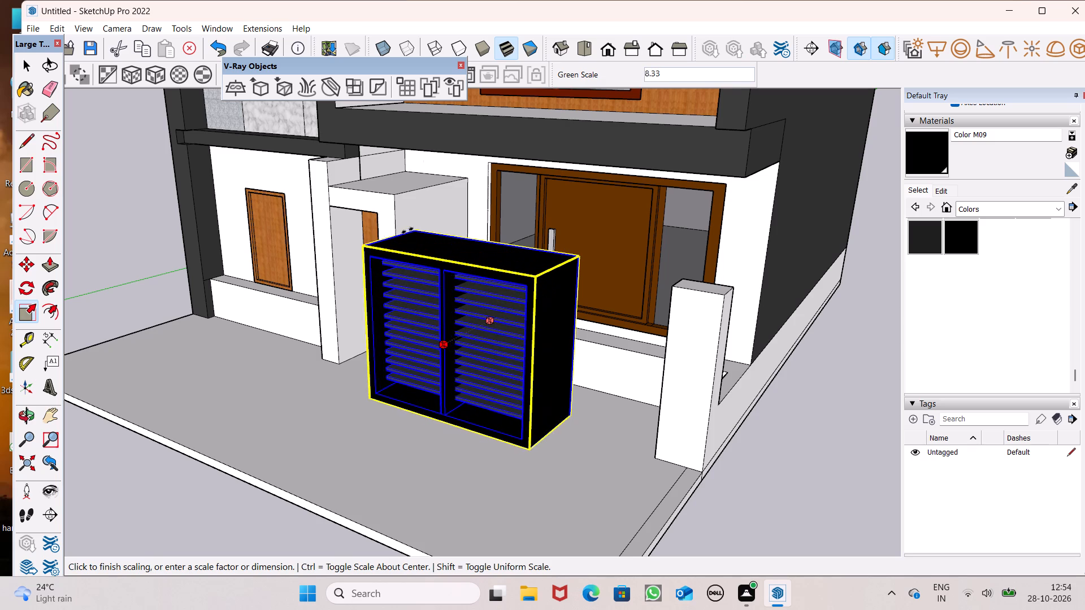
drag(407, 230, 398, 225)
Scale the louvred panel's thickness down along the green axis by 0.50, then slim it slightly more.
scroll(437, 286, down, 3)
middle_drag(539, 345, 209, 378)
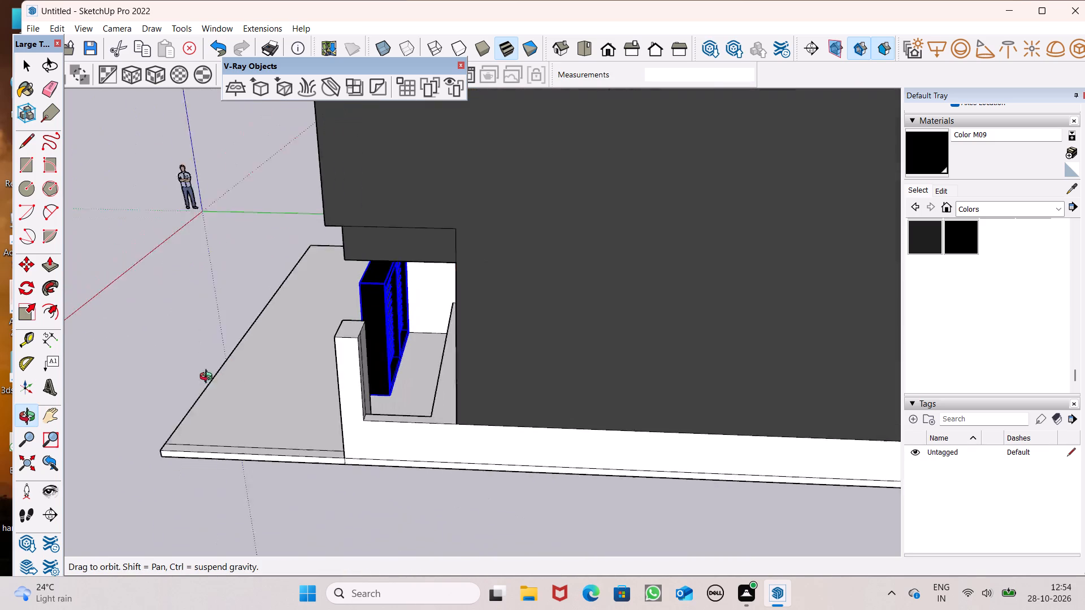
middle_drag(209, 378, 209, 376)
scroll(324, 335, up, 5)
scroll(415, 325, up, 5)
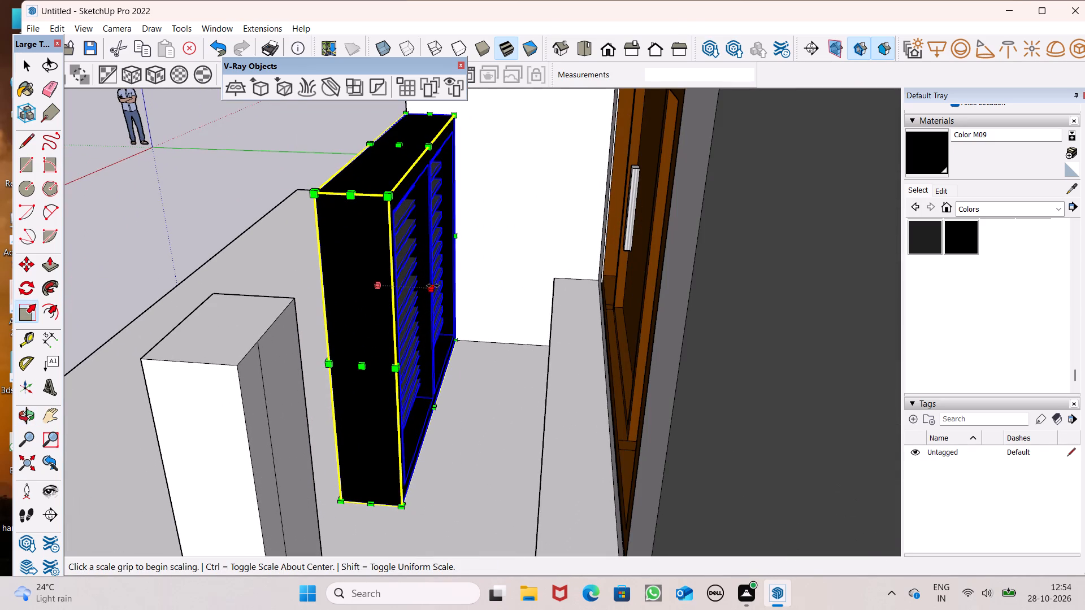
drag(429, 286, 405, 284)
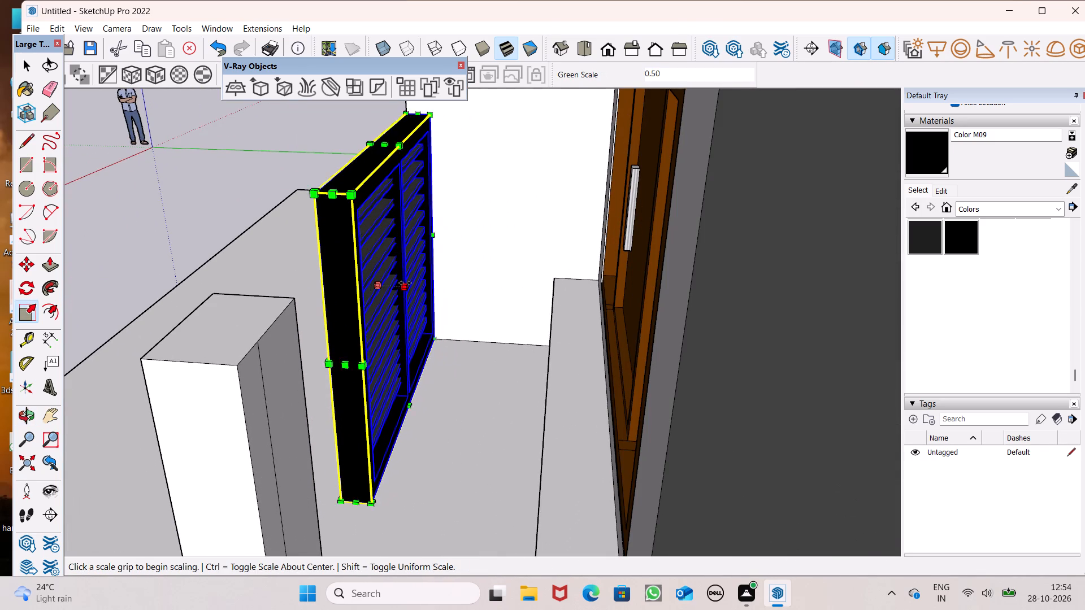
scroll(405, 283, down, 4)
drag(403, 284, 397, 282)
Scale the louvred gate group along the red axis by about 1.52 so its free end meets the low corner pillar.
scroll(436, 273, down, 6)
middle_drag(423, 294, 807, 384)
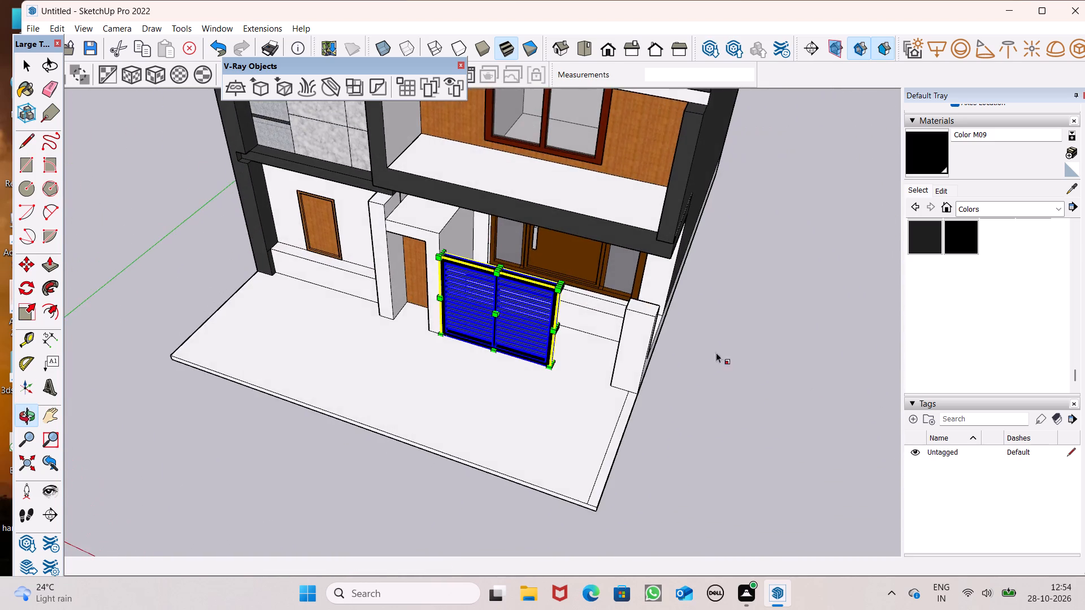
scroll(568, 325, up, 5)
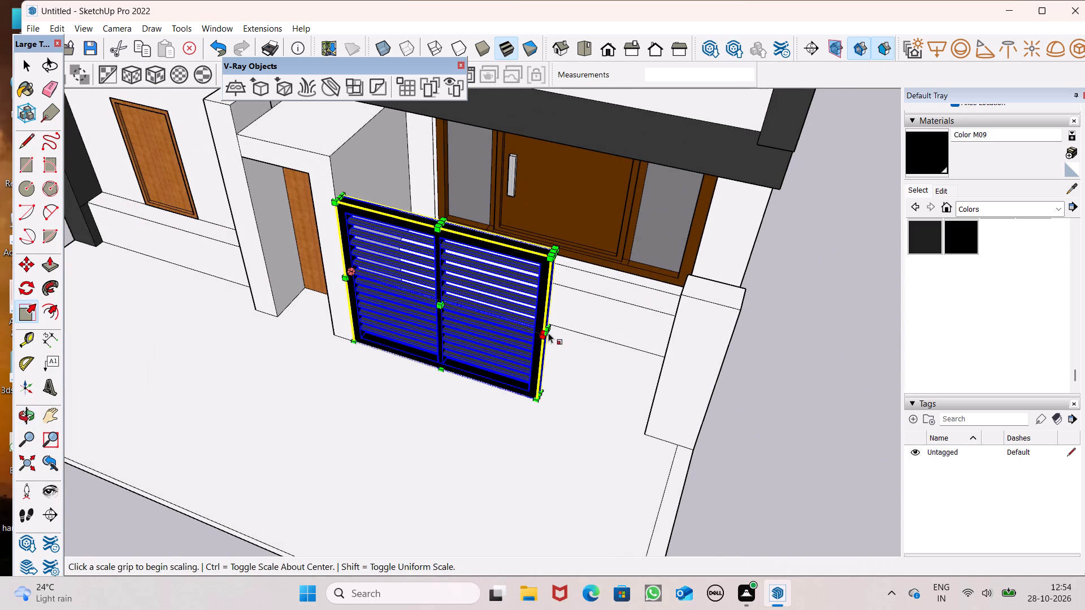
scroll(552, 355, up, 1)
middle_drag(549, 356, 504, 307)
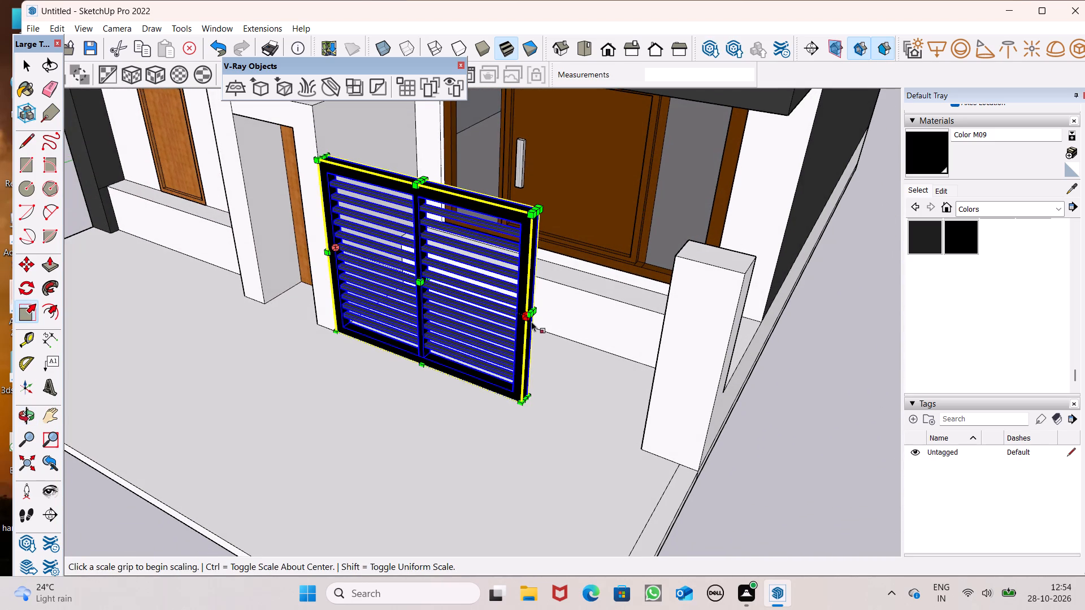
drag(532, 313, 608, 330)
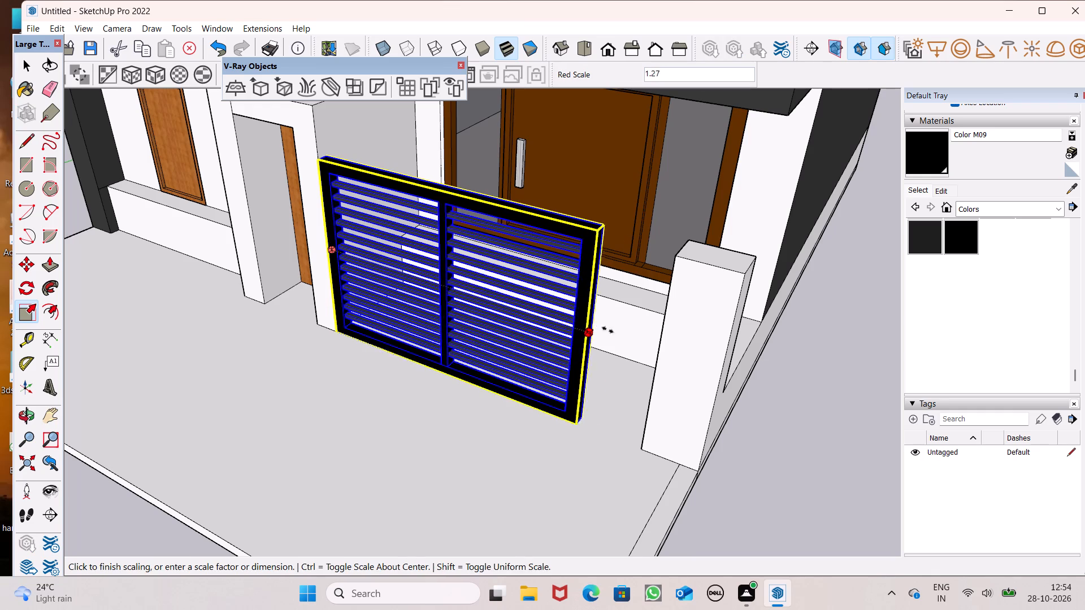
drag(608, 330, 673, 262)
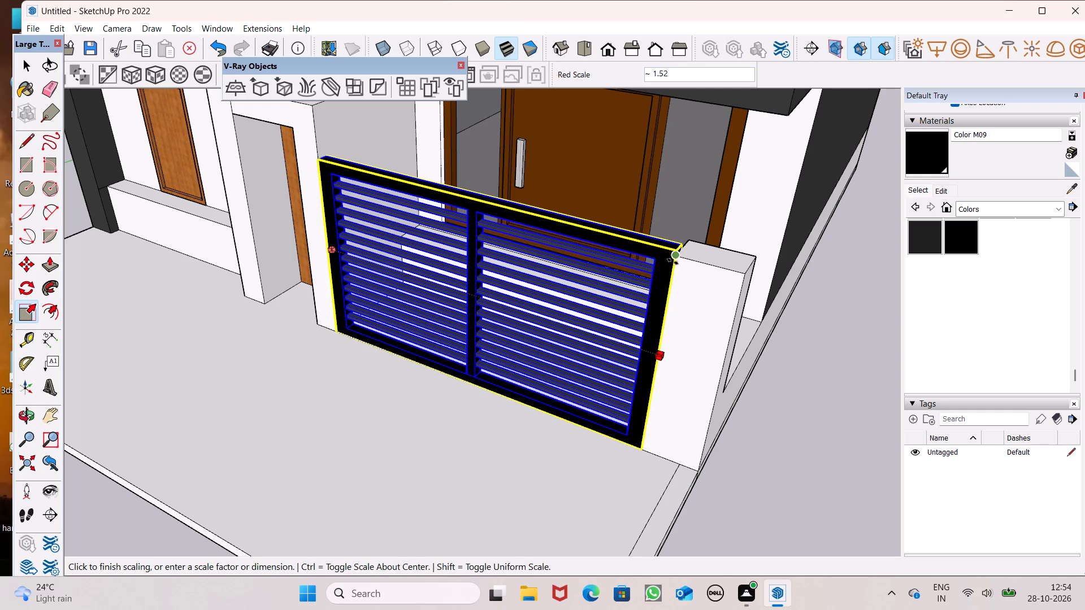
drag(673, 262, 670, 266)
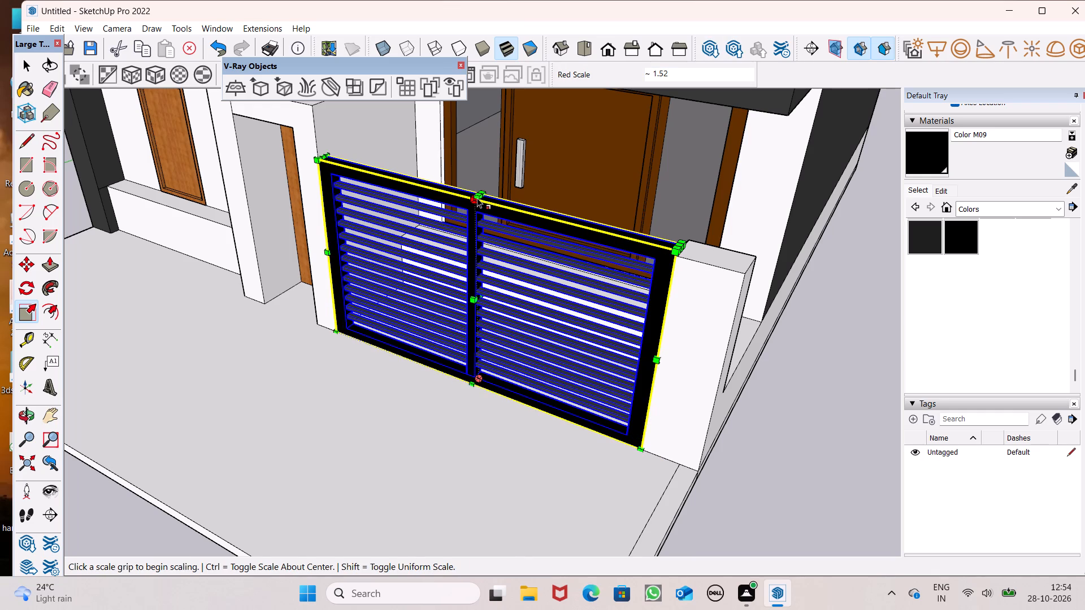
Scale the louvred gate down slightly along the blue axis so its top sits just below the corner pillar's top.
drag(481, 193, 487, 222)
scroll(522, 265, down, 5)
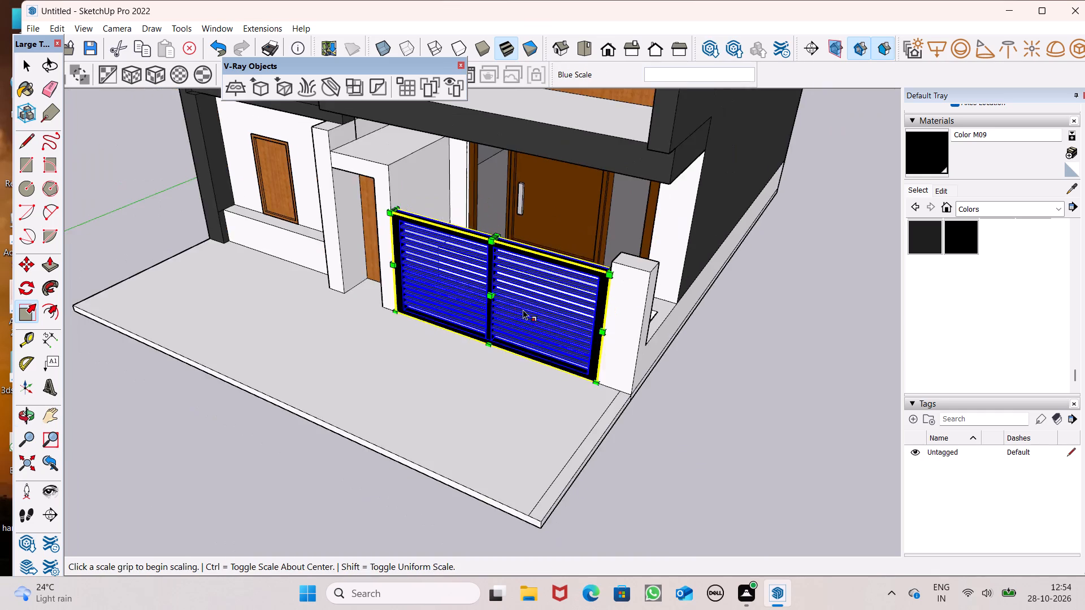
middle_drag(523, 310, 613, 244)
key(space)
drag(726, 392, 719, 376)
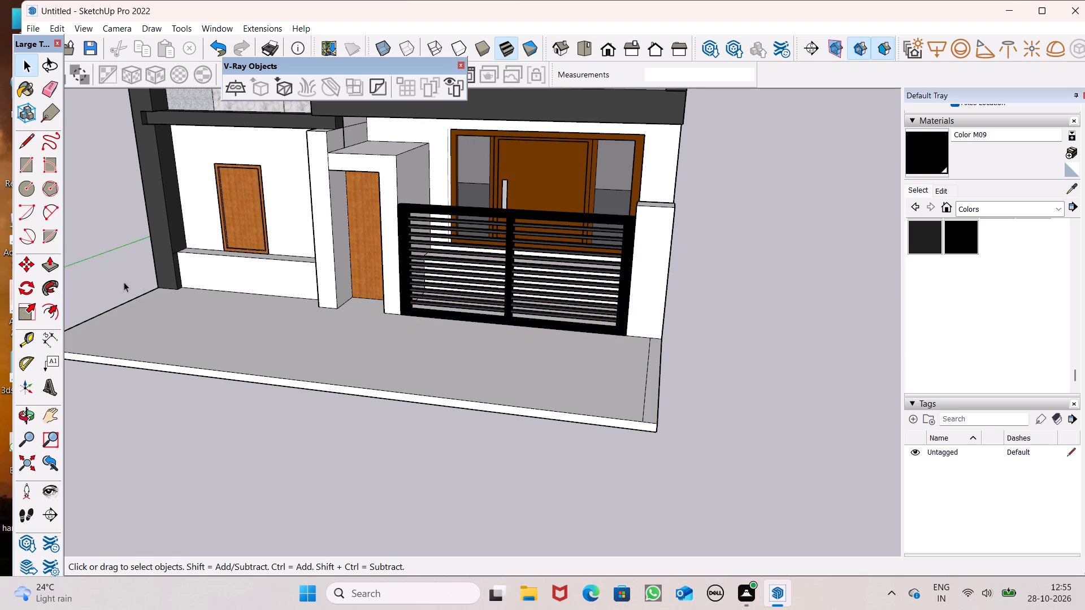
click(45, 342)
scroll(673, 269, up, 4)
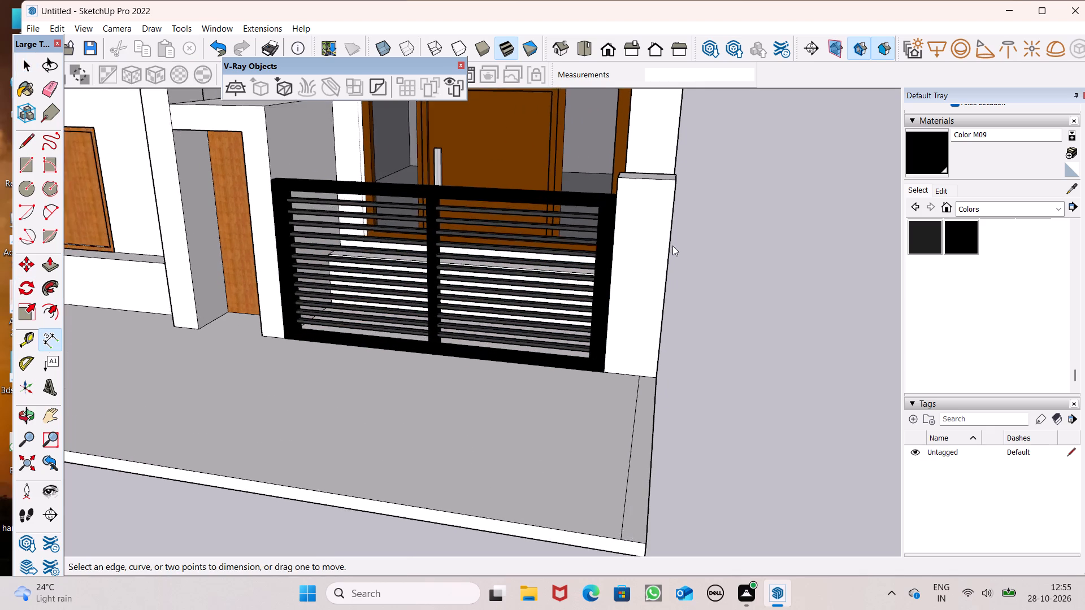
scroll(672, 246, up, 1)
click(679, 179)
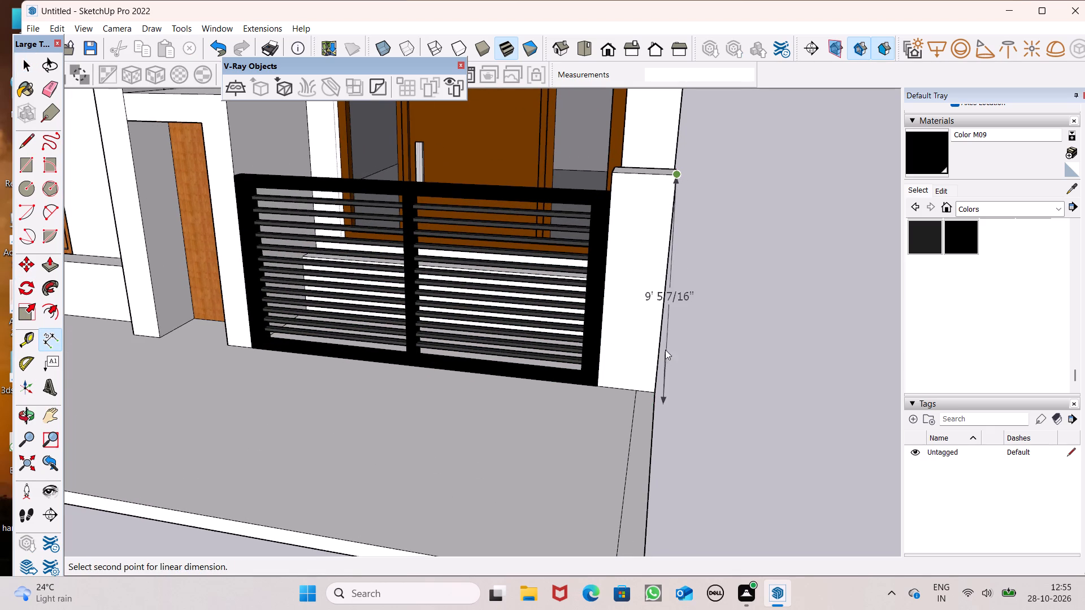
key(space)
Draw a 6' by 1' rectangle on the open ground beside the house, past the corner pillar.
scroll(677, 336, down, 5)
scroll(602, 273, down, 3)
middle_drag(608, 317, 622, 299)
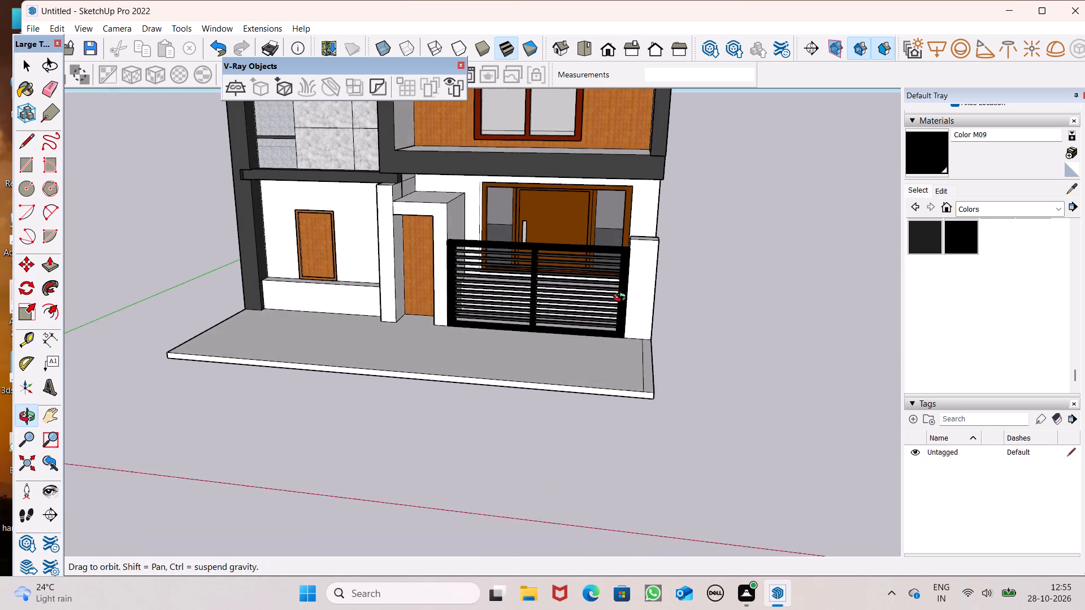
middle_drag(622, 299, 628, 296)
scroll(579, 326, down, 1)
middle_drag(580, 319, 587, 267)
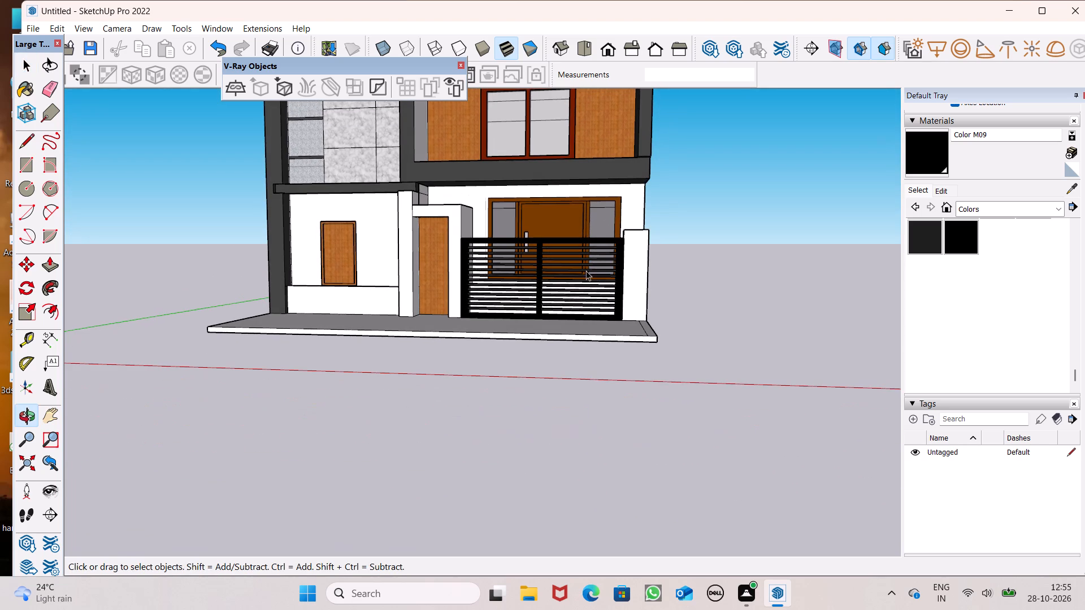
scroll(579, 332, down, 4)
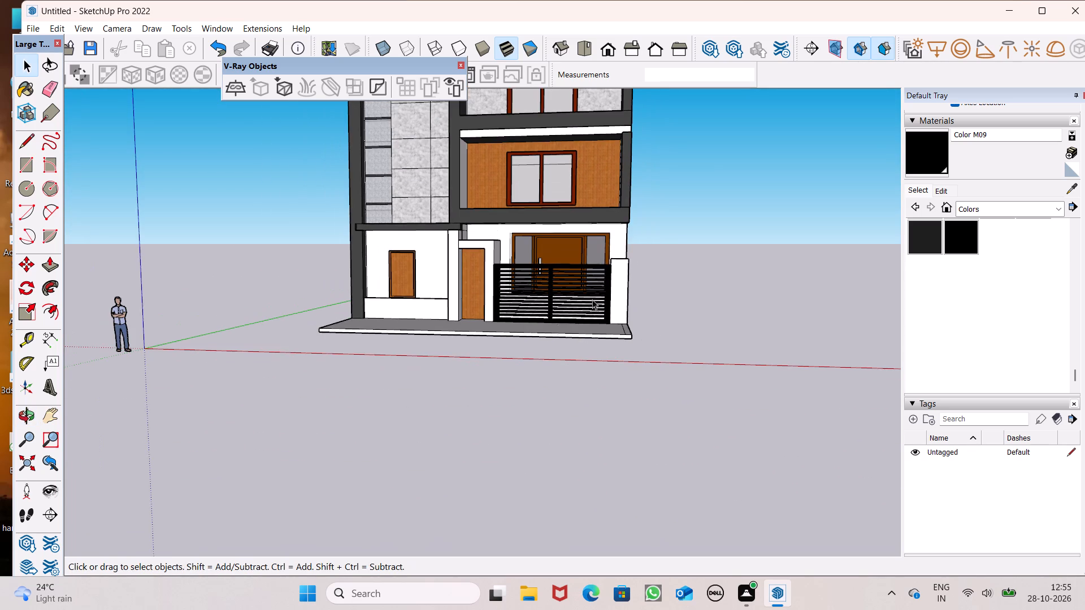
scroll(592, 300, down, 4)
middle_drag(567, 347, 574, 391)
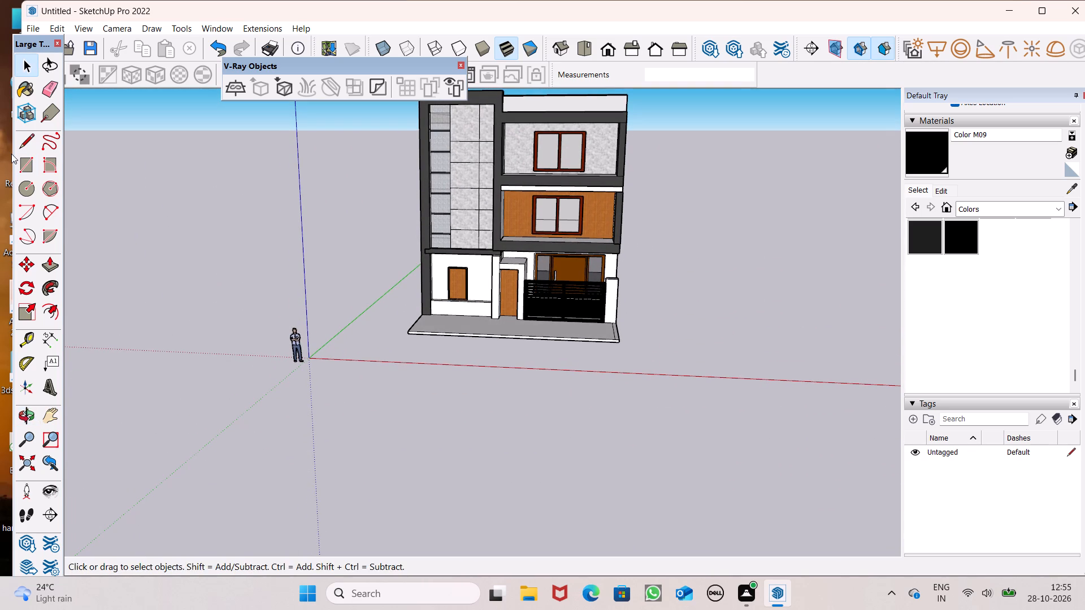
click(21, 158)
click(700, 352)
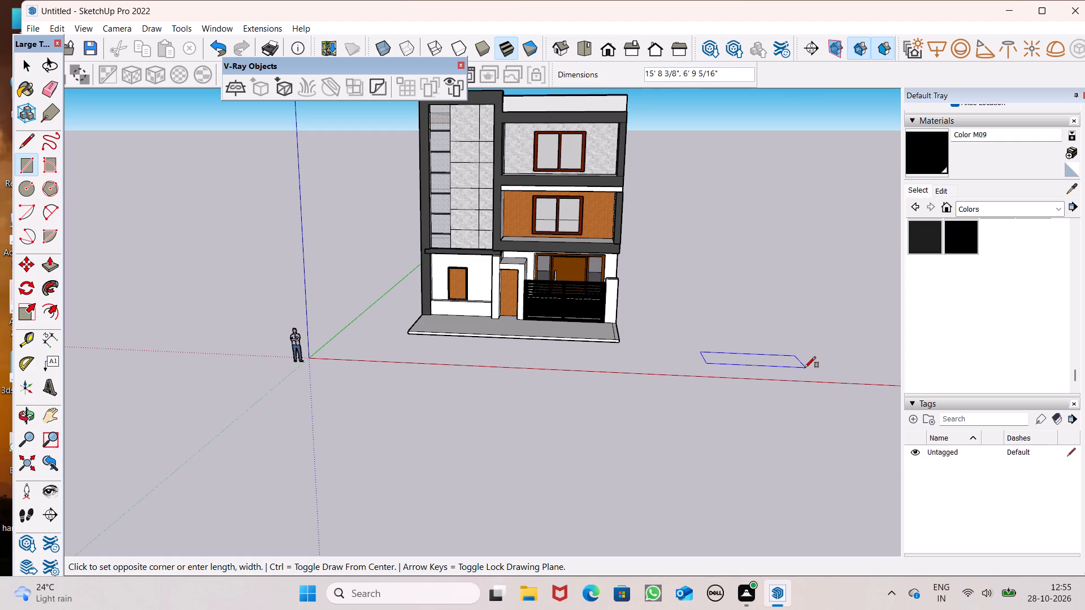
key(6)
key(apostrophe)
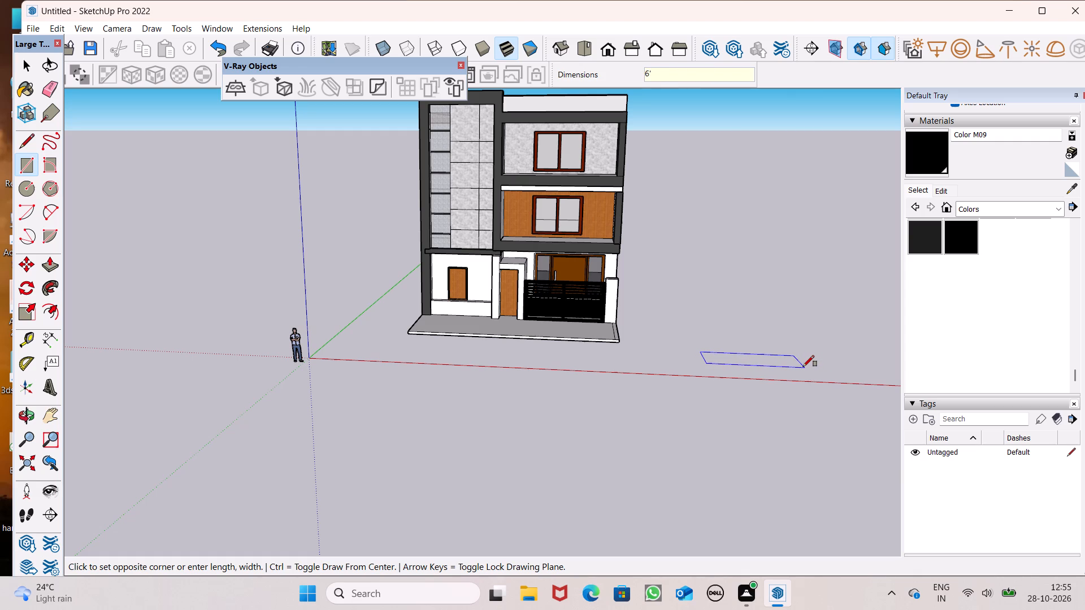
key(comma)
key(1)
key(apostrophe)
key(Return)
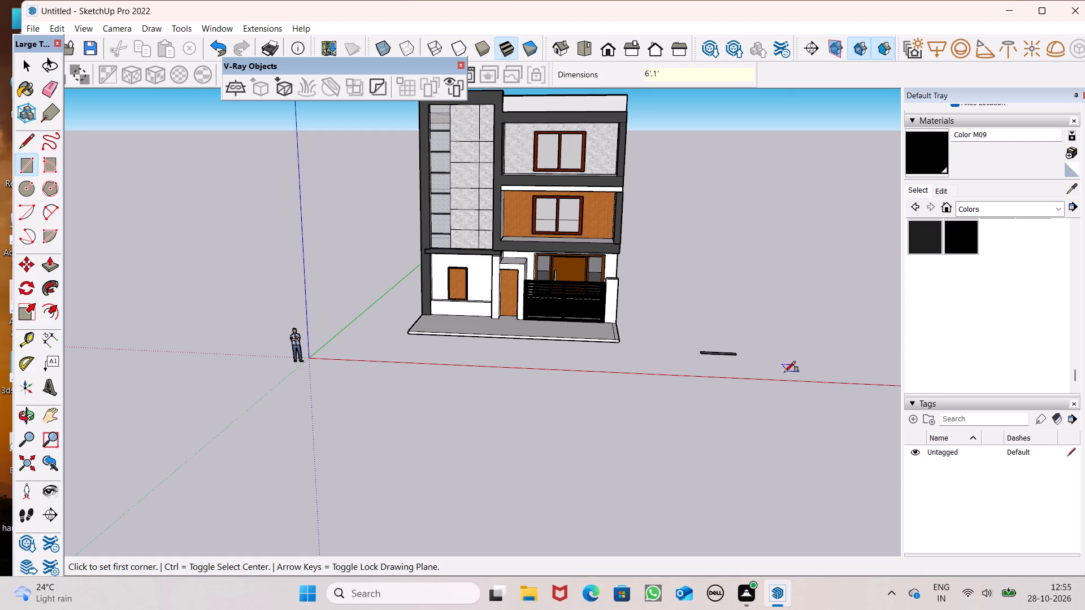
key(space)
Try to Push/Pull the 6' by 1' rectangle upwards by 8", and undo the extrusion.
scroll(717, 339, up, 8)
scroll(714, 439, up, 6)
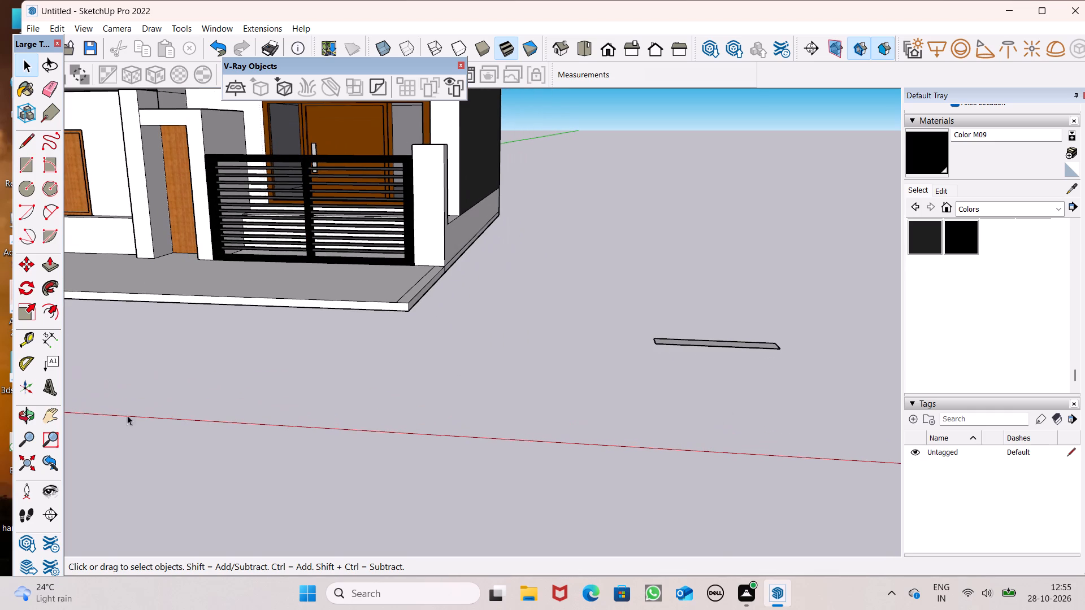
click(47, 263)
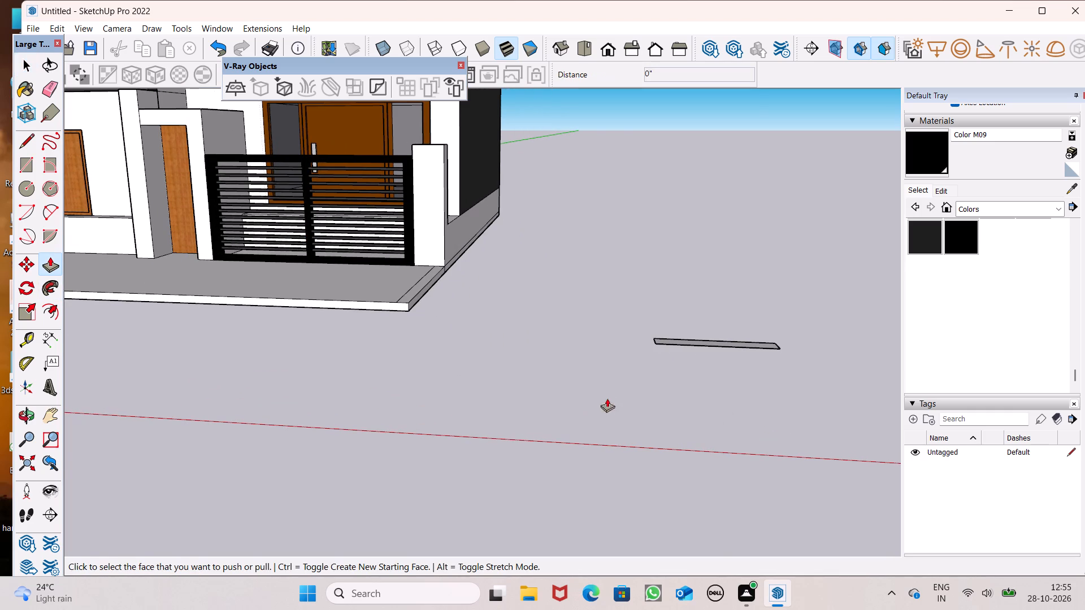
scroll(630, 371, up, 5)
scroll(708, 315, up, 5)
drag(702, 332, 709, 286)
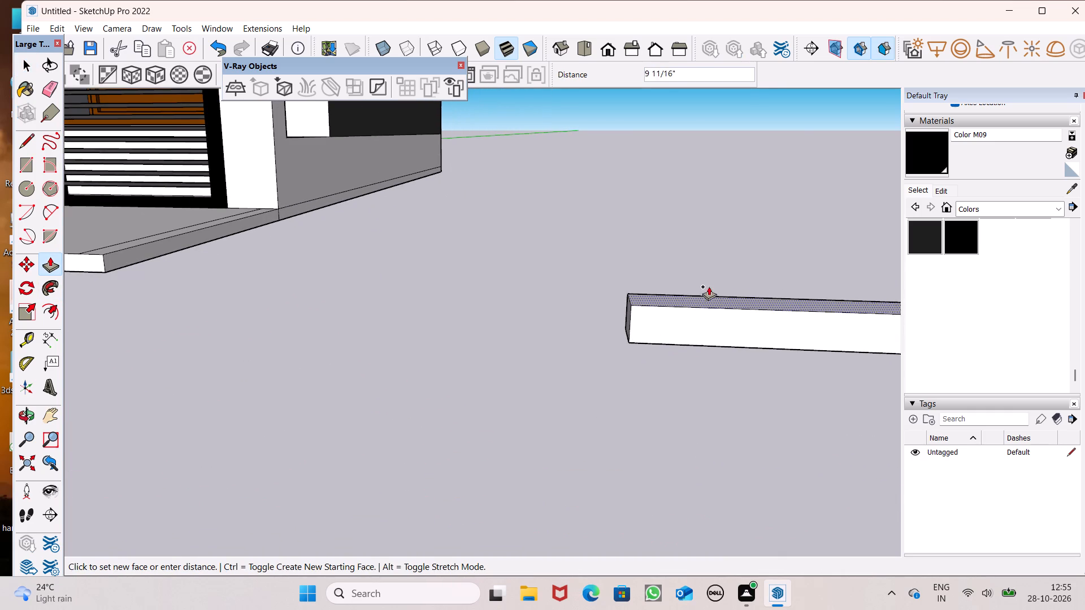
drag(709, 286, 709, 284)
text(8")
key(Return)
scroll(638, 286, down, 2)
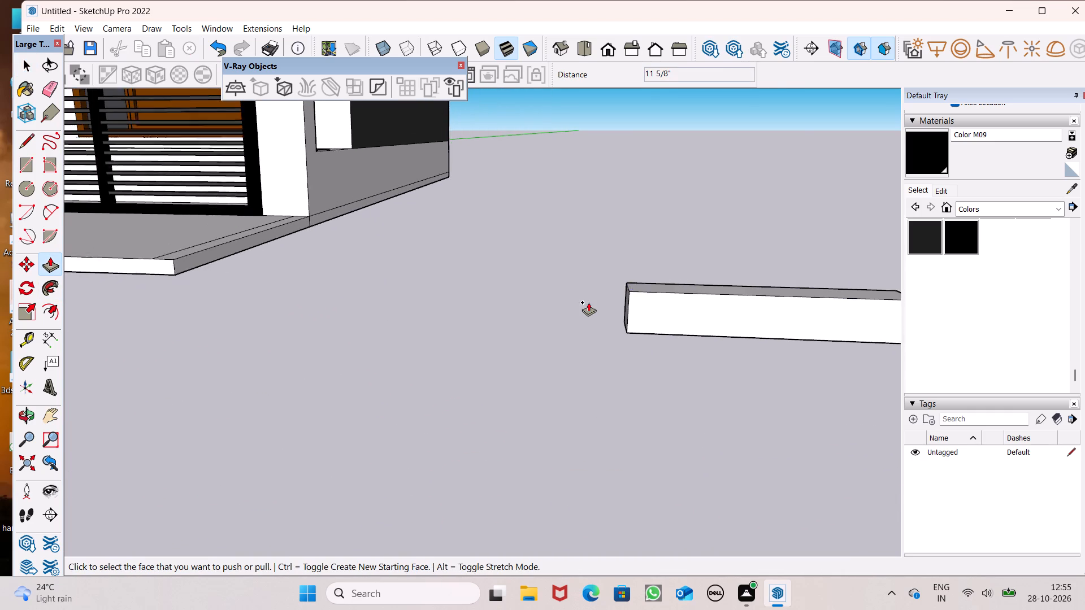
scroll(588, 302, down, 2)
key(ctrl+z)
Push/Pull the 6' by 1' rectangle upwards by 8" to form a single stair step.
drag(662, 325, 662, 307)
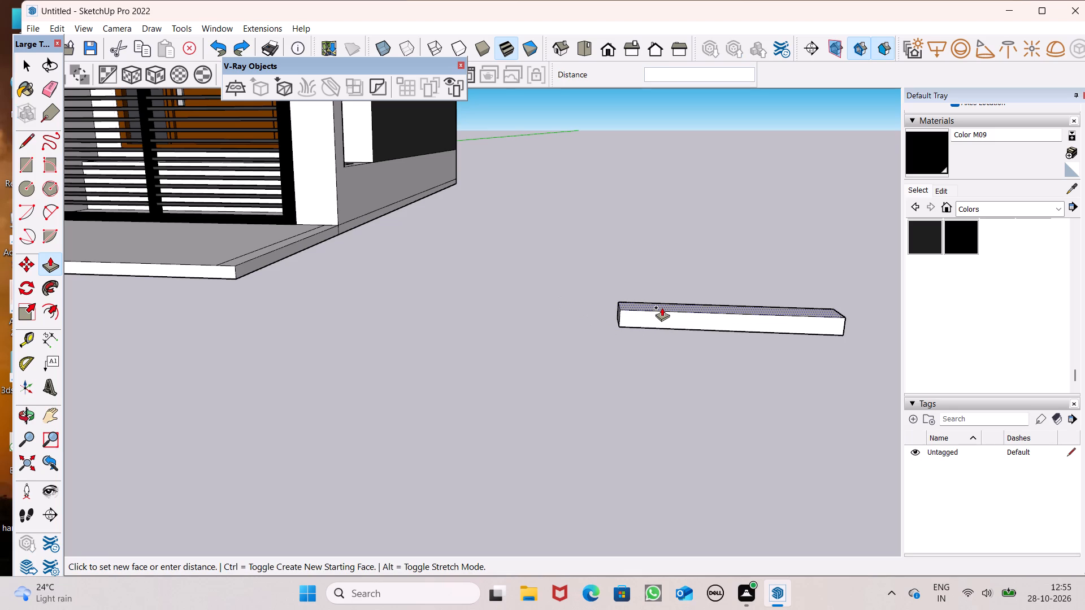
drag(662, 307, 661, 305)
key(8)
key(shift+quotedbl)
key(Return)
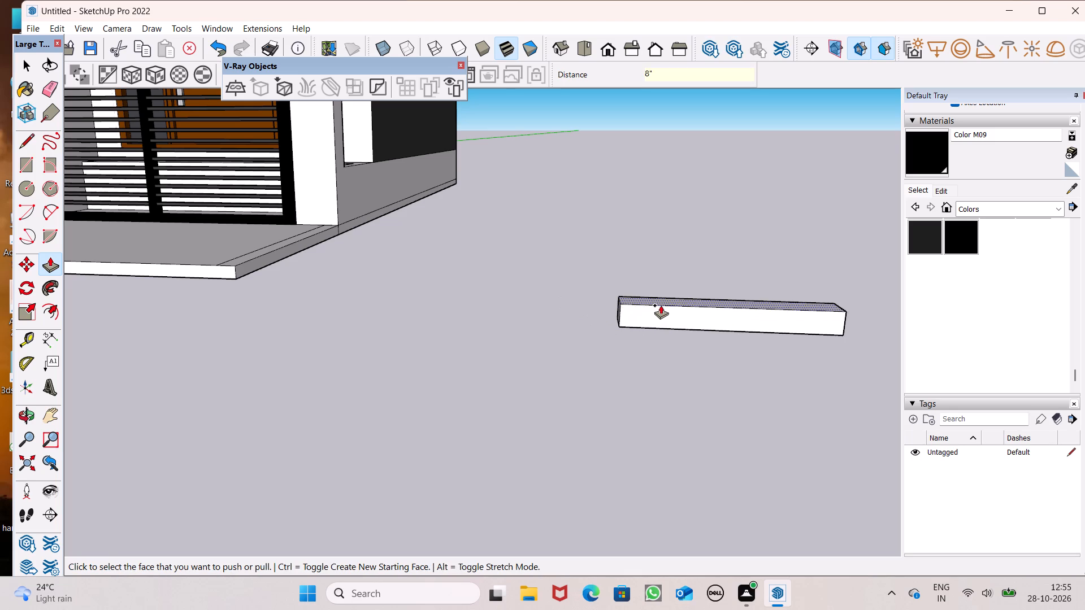
scroll(642, 316, down, 10)
middle_drag(680, 409, 555, 435)
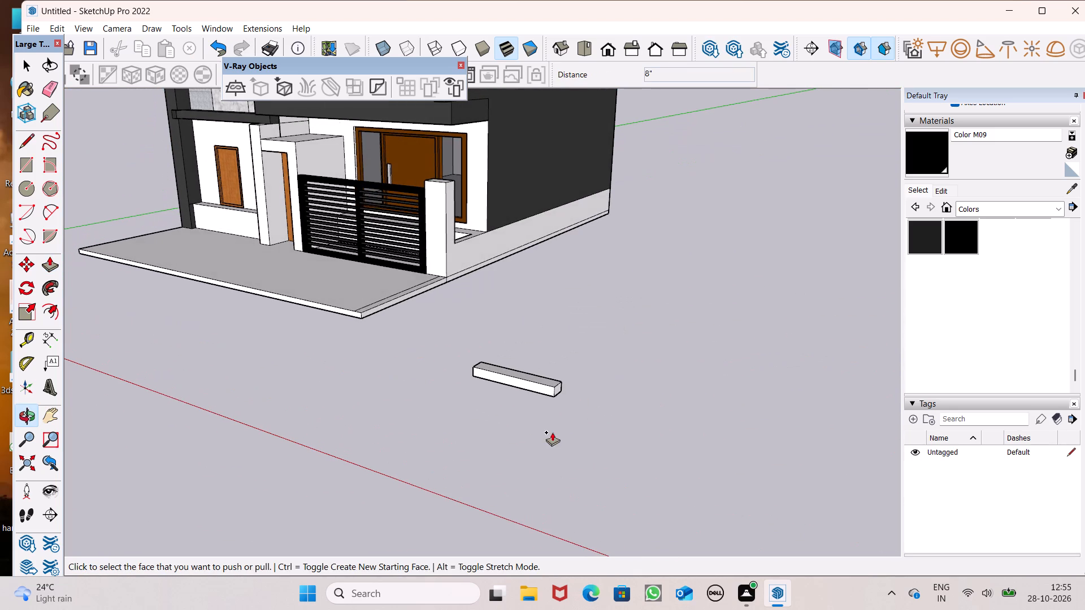
key(space)
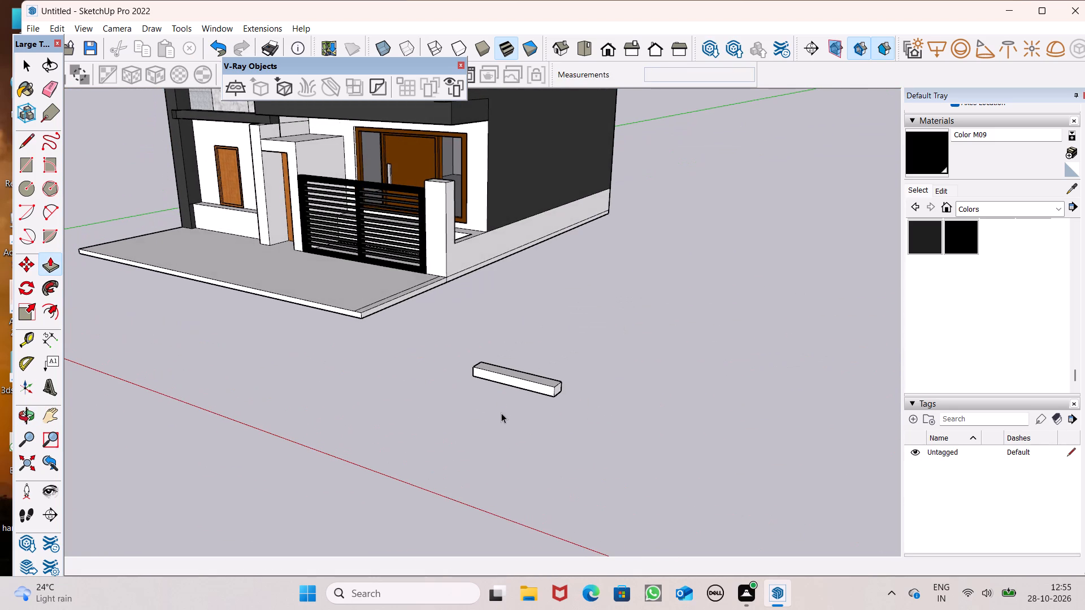
Select all geometry of the stair step block and make it a group.
scroll(523, 400, down, 1)
middle_click(504, 471)
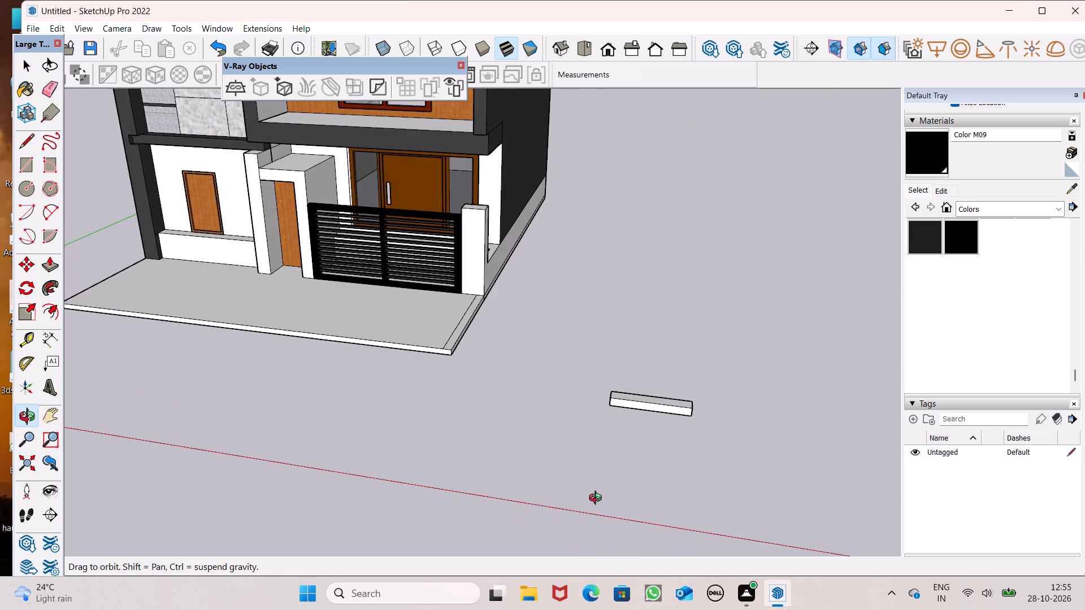
scroll(505, 435, up, 5)
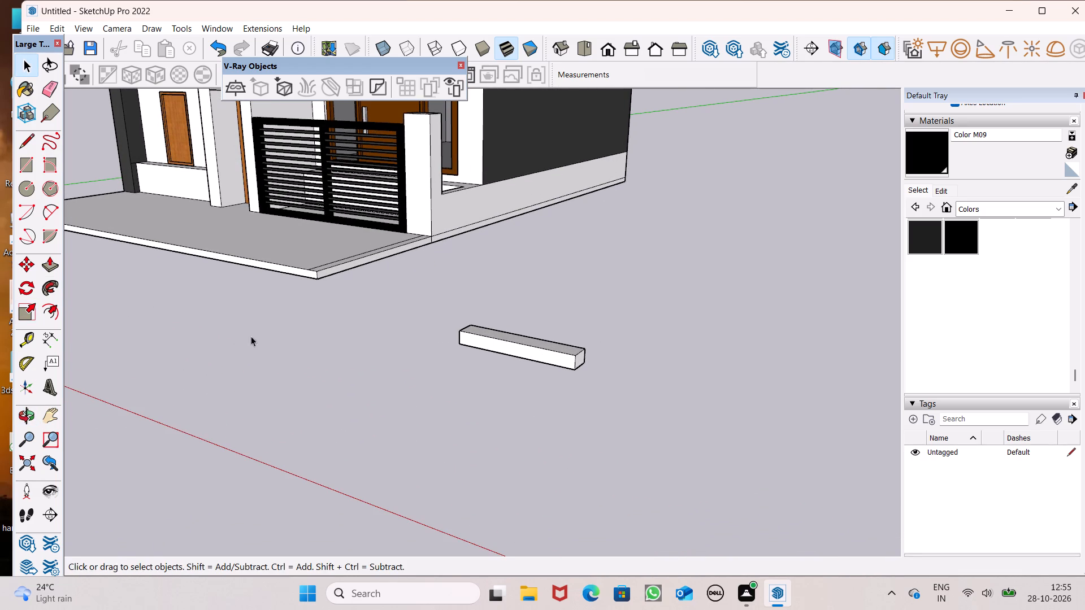
triple_click(534, 352)
click(534, 352)
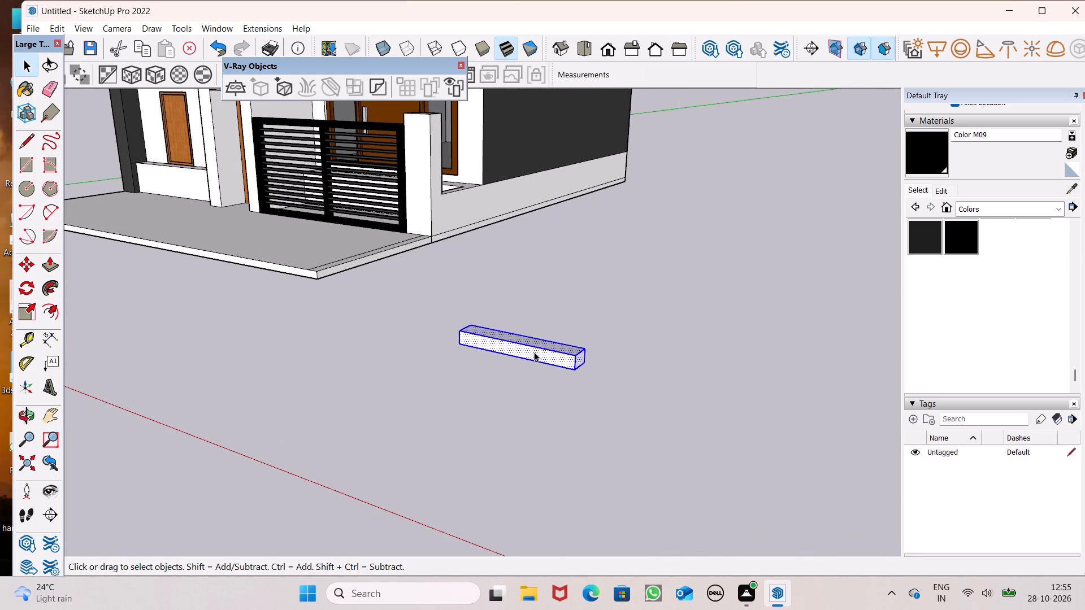
right_click(534, 352)
click(598, 197)
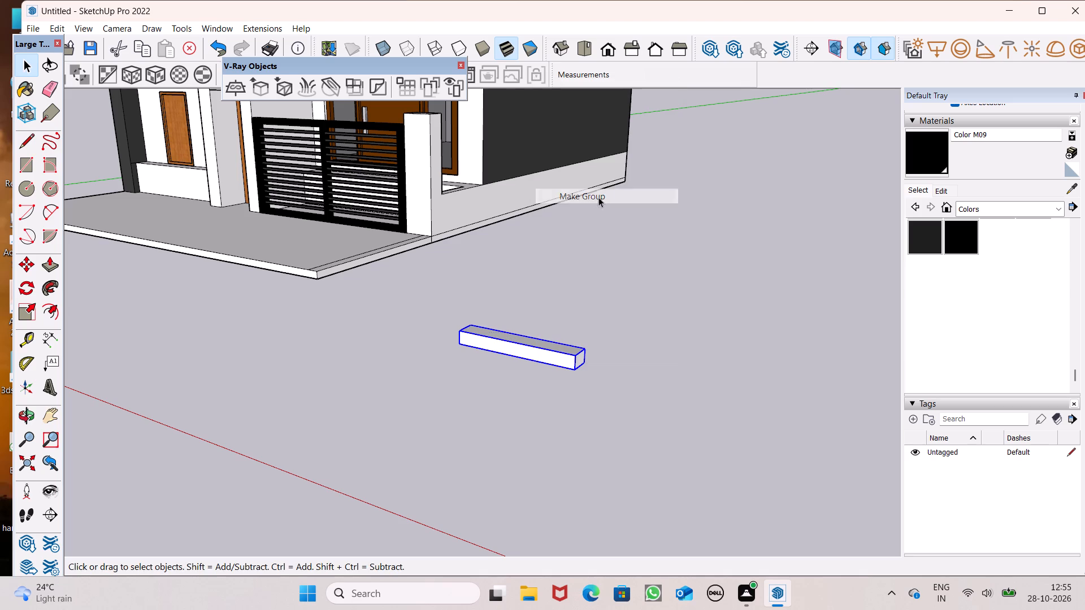
Copy the stair step group three times with Move, offsetting each copy 8" up and one tread back, for a four-step flight.
key(m)
key(Return)
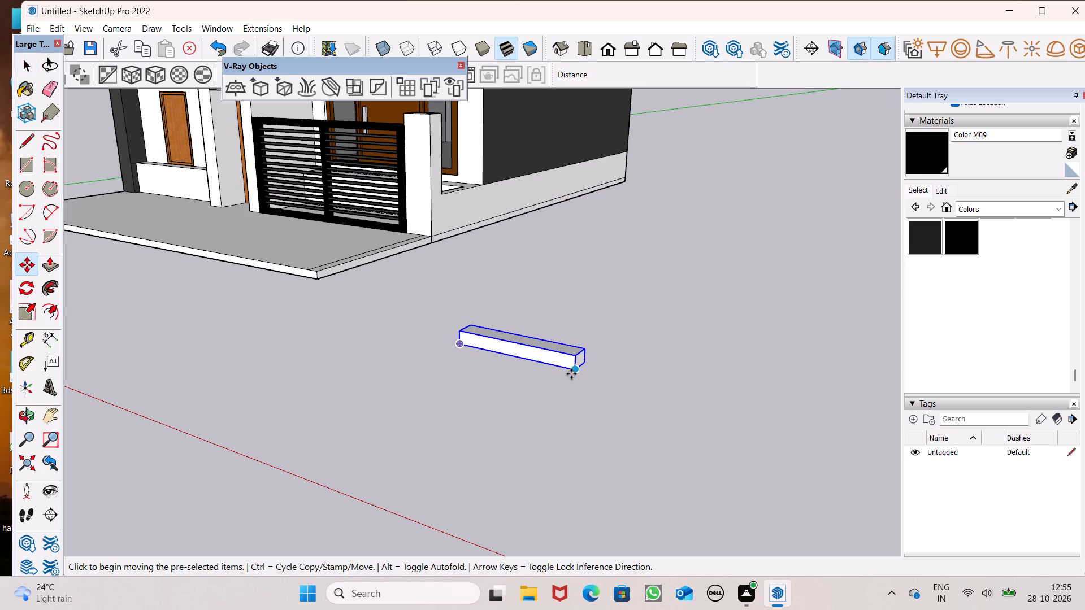
scroll(611, 396, down, 1)
middle_drag(624, 422, 553, 417)
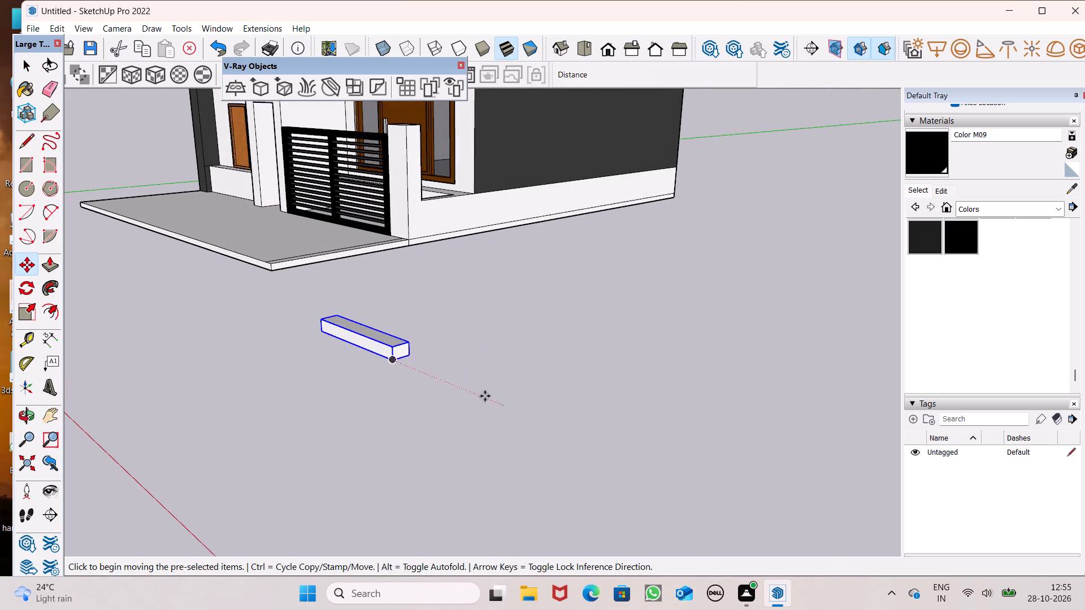
drag(390, 360, 398, 342)
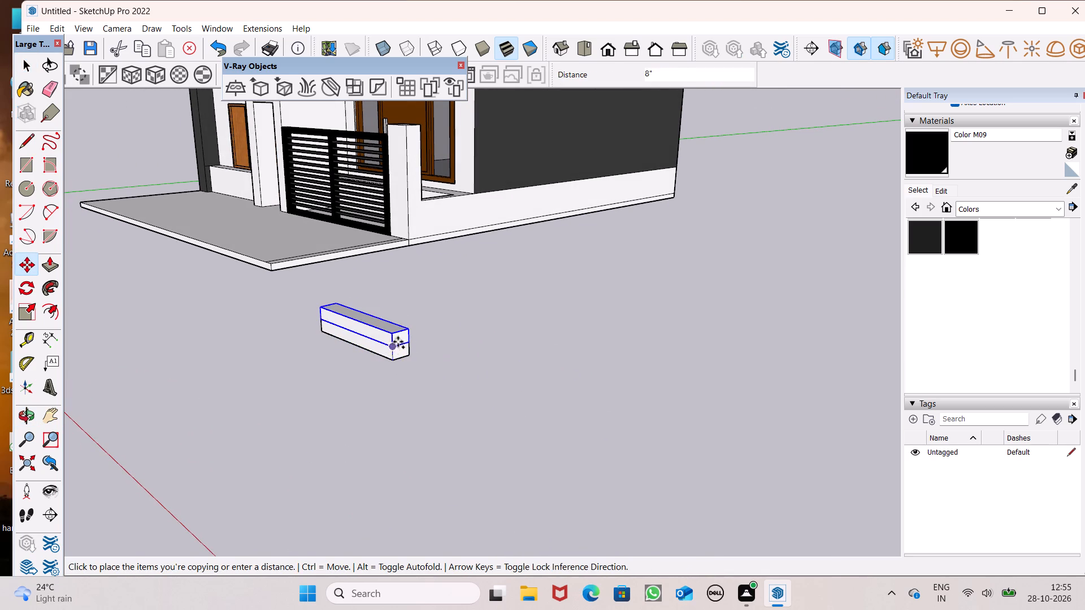
drag(398, 342, 412, 339)
drag(412, 341, 427, 323)
drag(428, 324, 436, 308)
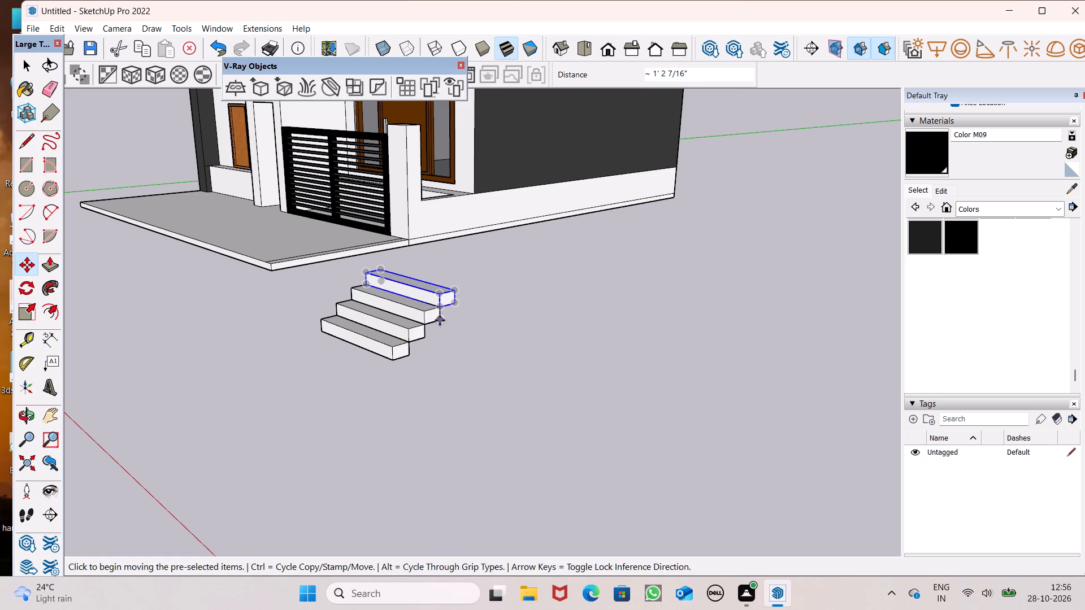
key(space)
click(439, 359)
scroll(494, 379, down, 5)
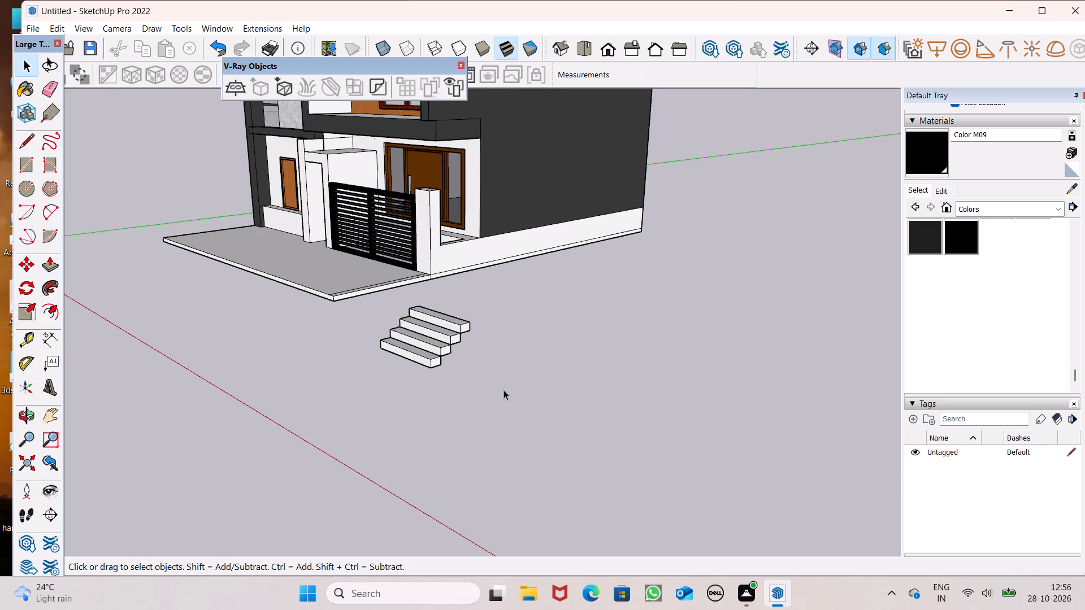
Copy the topmost stair step with Move and place the spare copy on open ground beside the flight.
scroll(504, 390, down, 1)
middle_drag(549, 411, 800, 465)
scroll(785, 422, up, 6)
scroll(809, 448, down, 4)
middle_drag(689, 429, 688, 430)
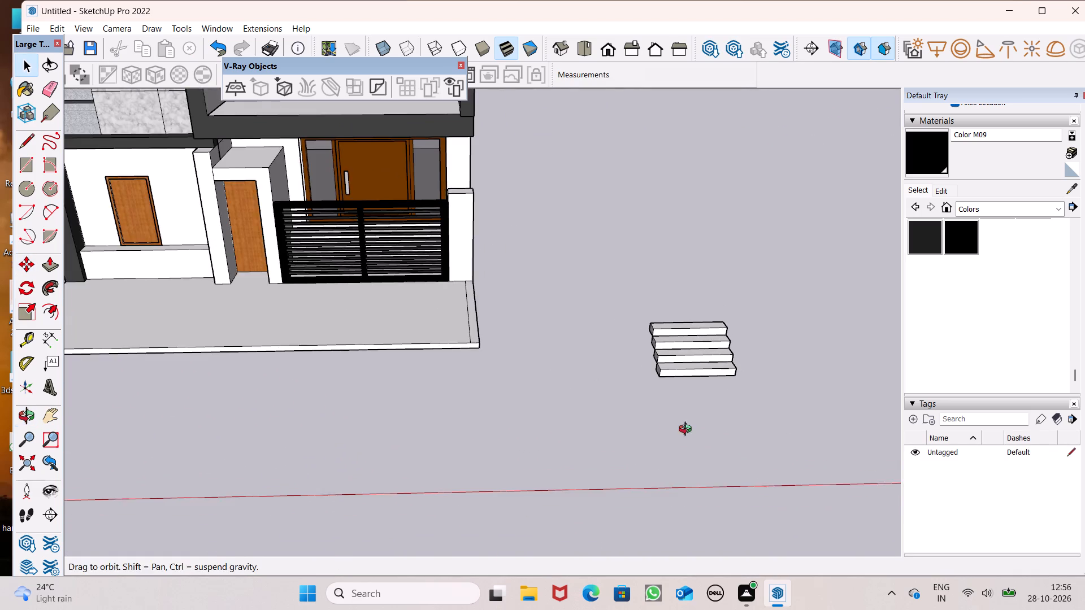
middle_drag(688, 430, 539, 428)
scroll(591, 429, up, 5)
click(633, 361)
scroll(594, 342, down, 7)
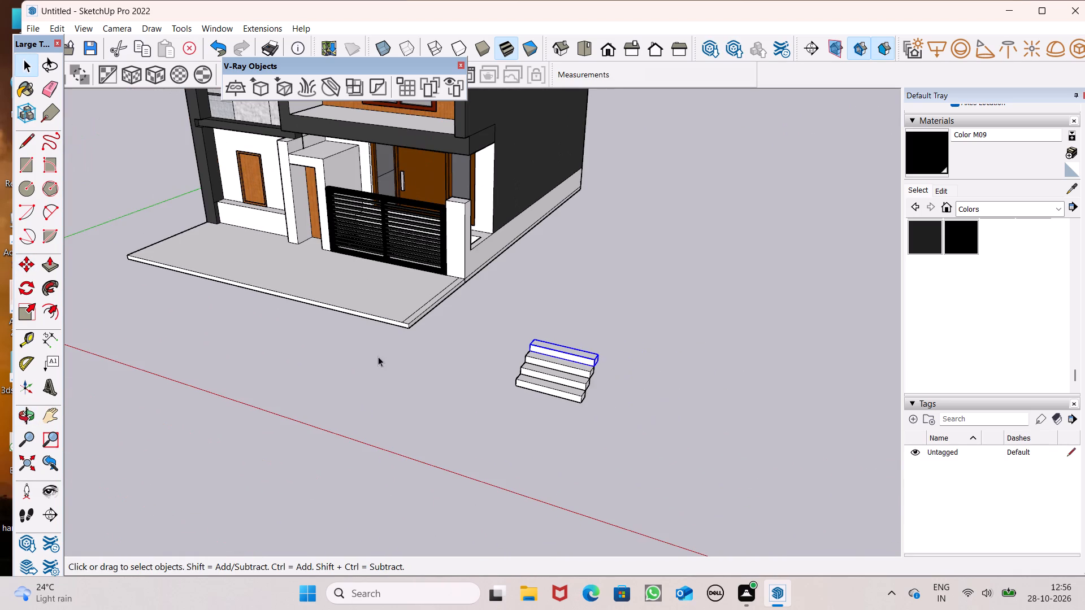
key(m)
key(Return)
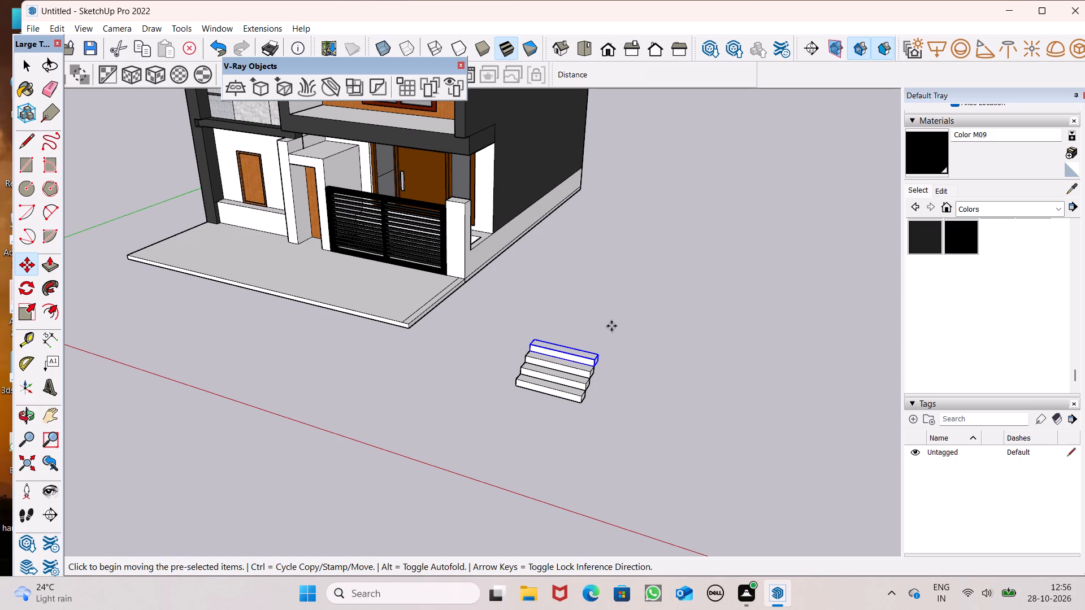
scroll(590, 297, up, 6)
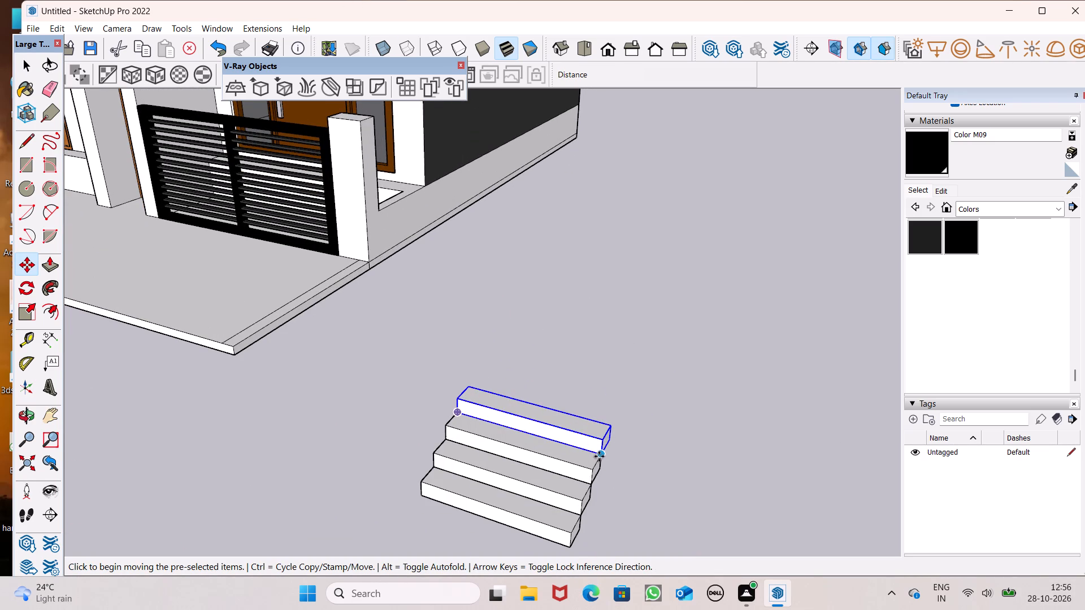
drag(599, 455, 775, 428)
key(space)
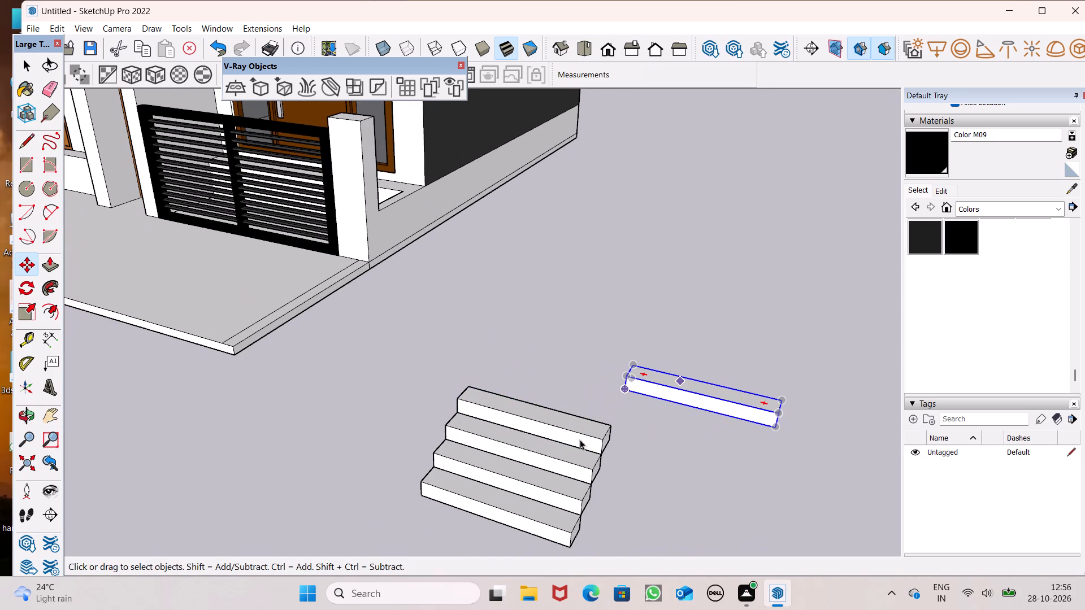
Select all four steps of the flight, excluding the spare step, and make them one group.
click(577, 426)
ctrl+click(567, 451)
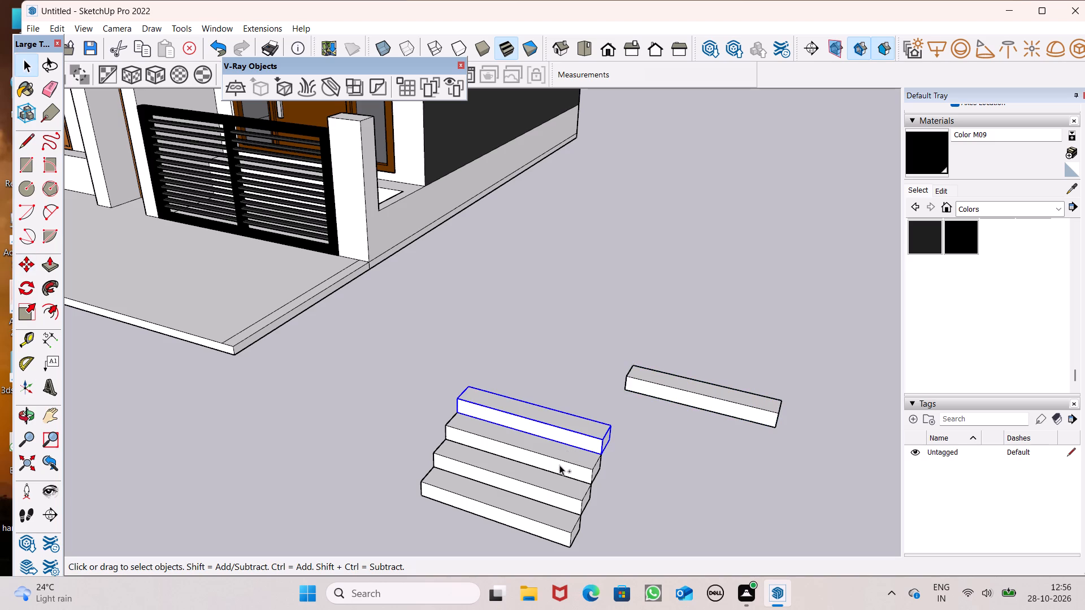
ctrl+click(557, 468)
ctrl+click(546, 487)
ctrl+click(539, 509)
ctrl+right_click(536, 481)
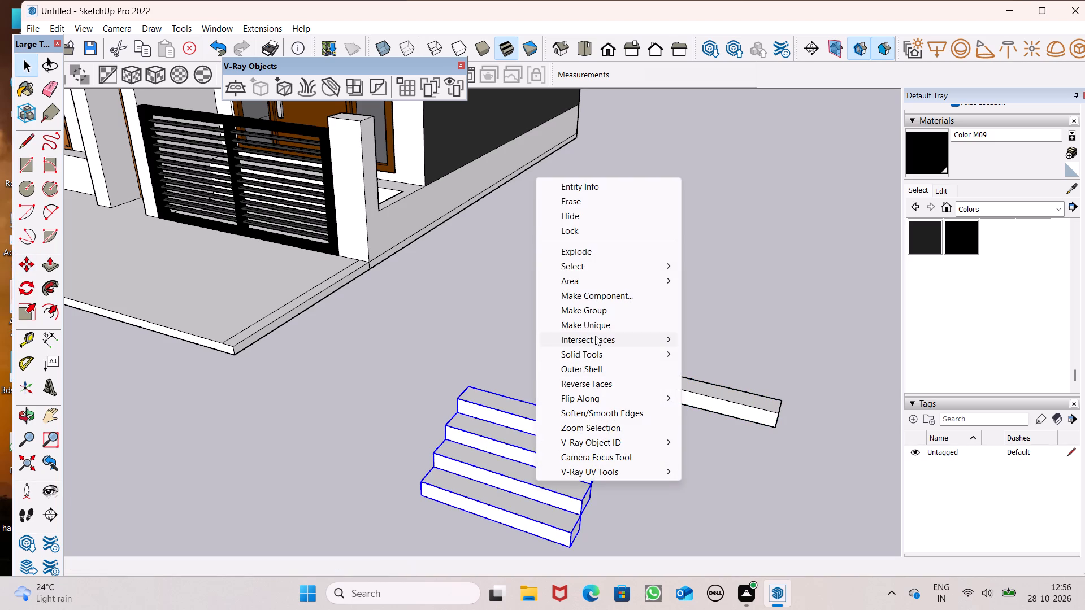
ctrl+click(607, 313)
Move the stair flight group onto the front platform, below the small wooden window beside the entrance pillar.
ctrl+scroll(725, 258, down, 13)
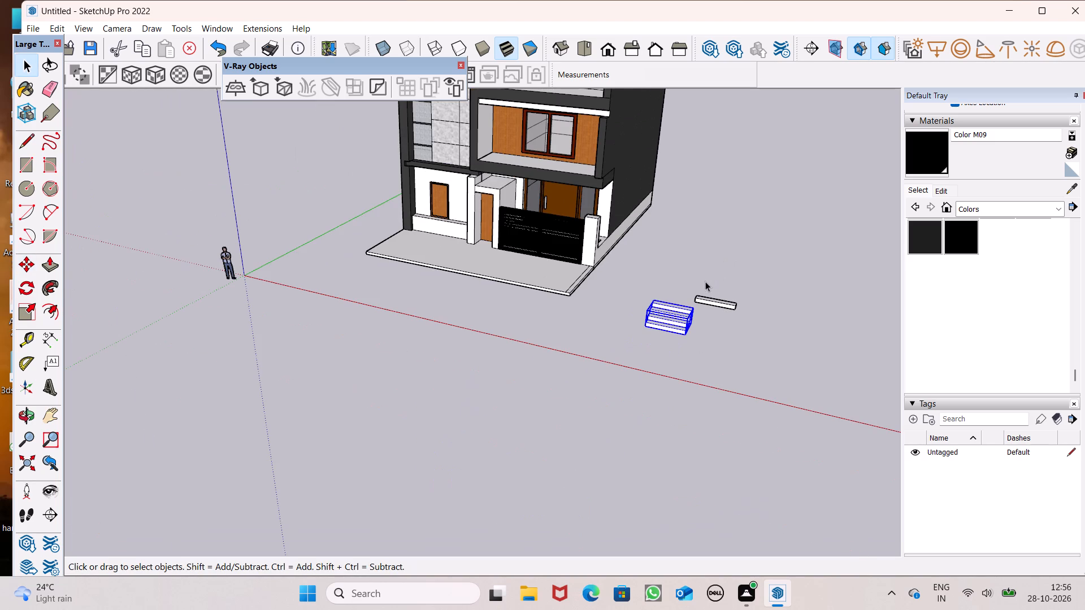
key(m)
key(Return)
scroll(700, 285, down, 4)
middle_drag(550, 367, 913, 332)
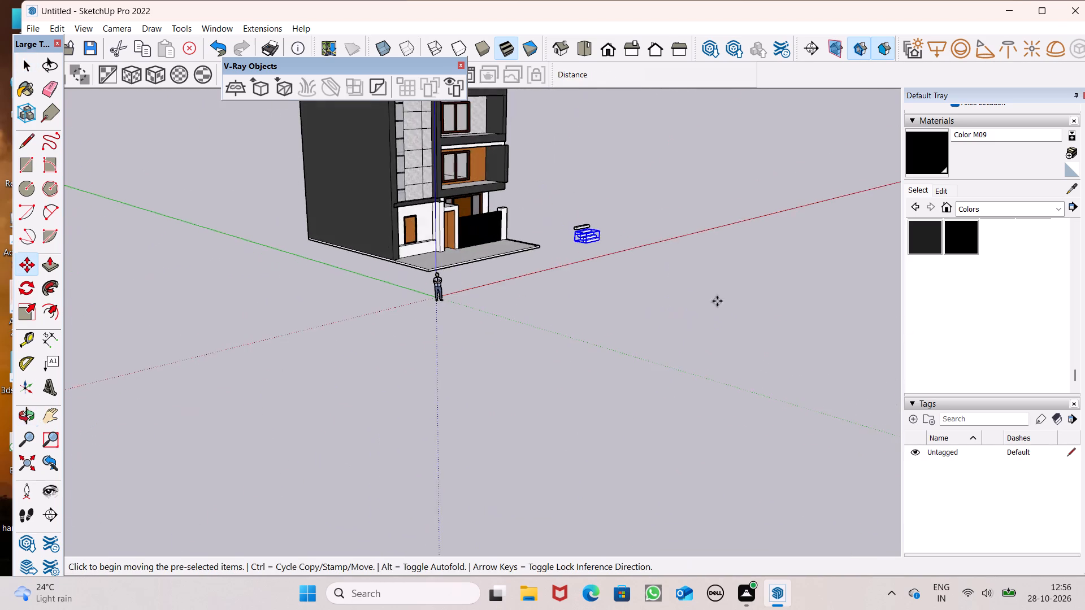
scroll(455, 229, up, 6)
drag(664, 249, 364, 272)
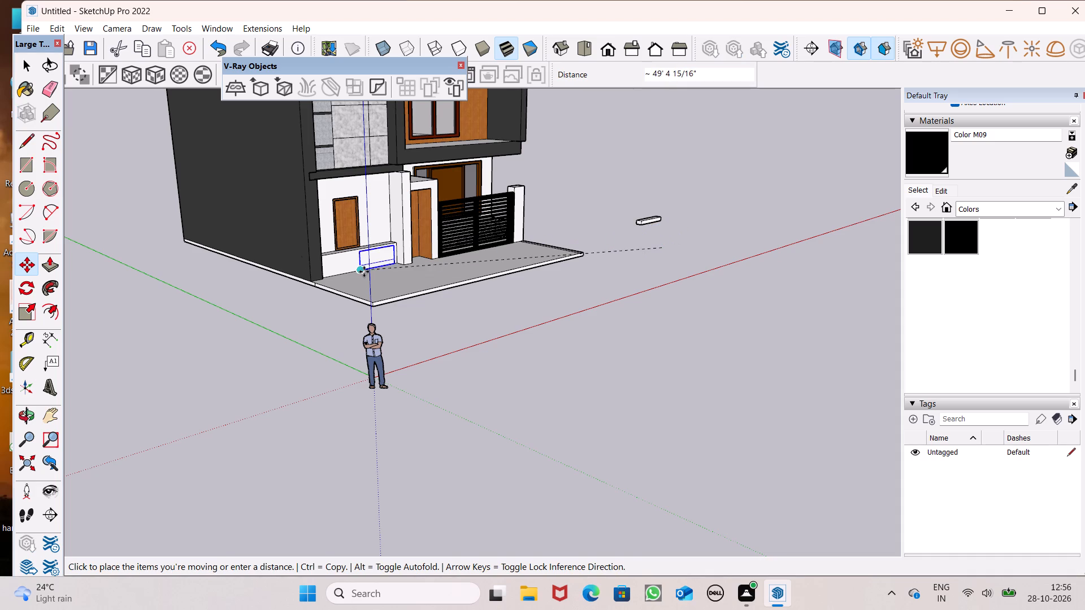
drag(364, 272, 368, 281)
Move the stair group about 1' 6" back so its rear bottom edge sits against the low plinth wall.
scroll(450, 233, down, 6)
middle_drag(338, 347, 0, 445)
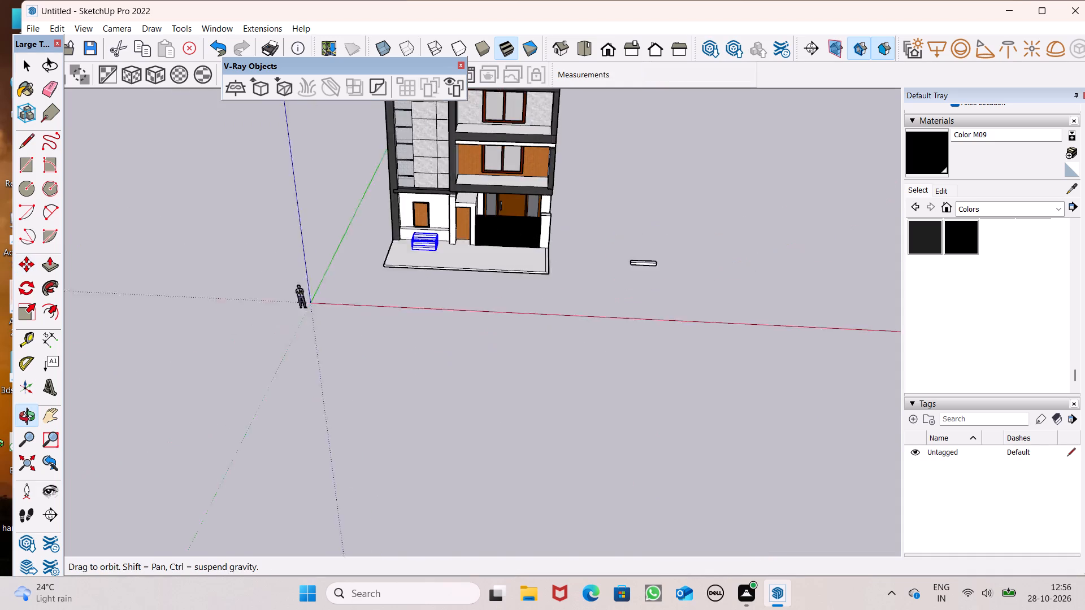
middle_drag(0, 445, 0, 408)
scroll(323, 258, up, 16)
scroll(387, 257, down, 6)
middle_drag(401, 319, 179, 385)
scroll(180, 382, up, 2)
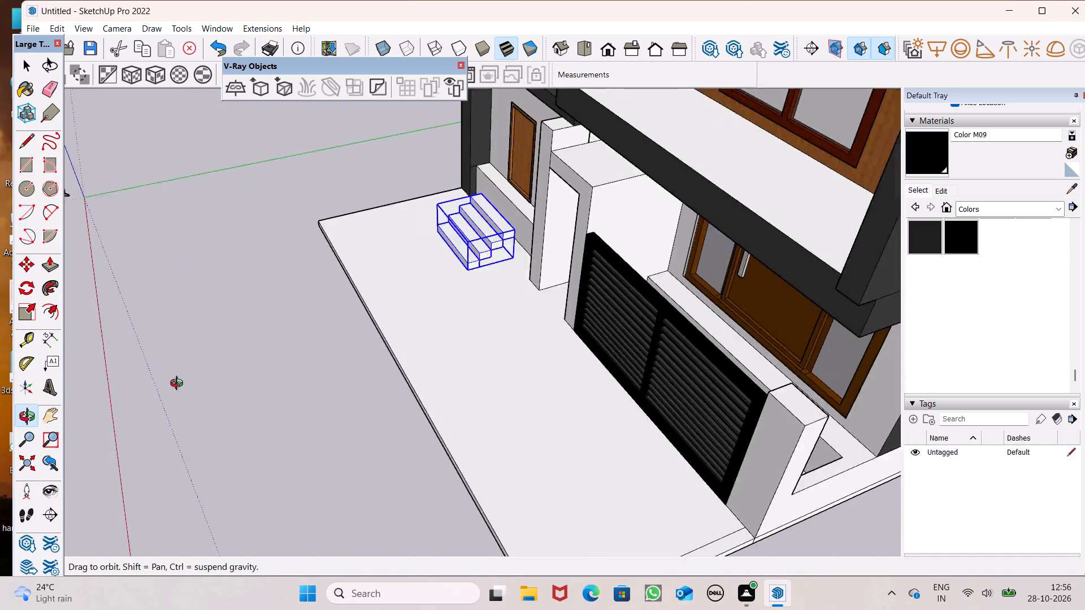
middle_drag(179, 385, 222, 373)
scroll(442, 255, up, 9)
drag(548, 293, 572, 269)
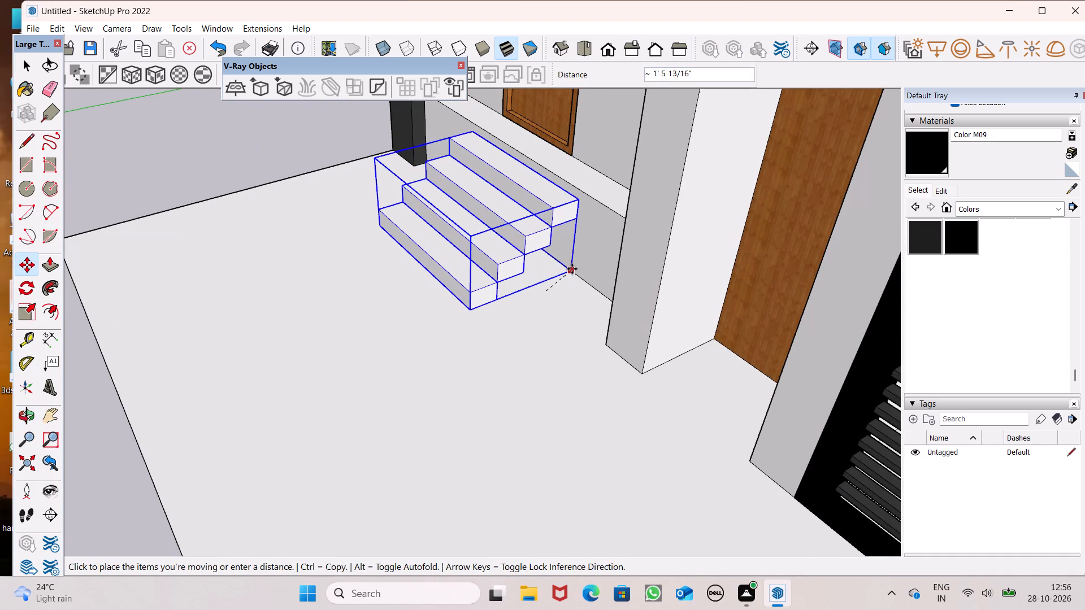
drag(572, 269, 572, 268)
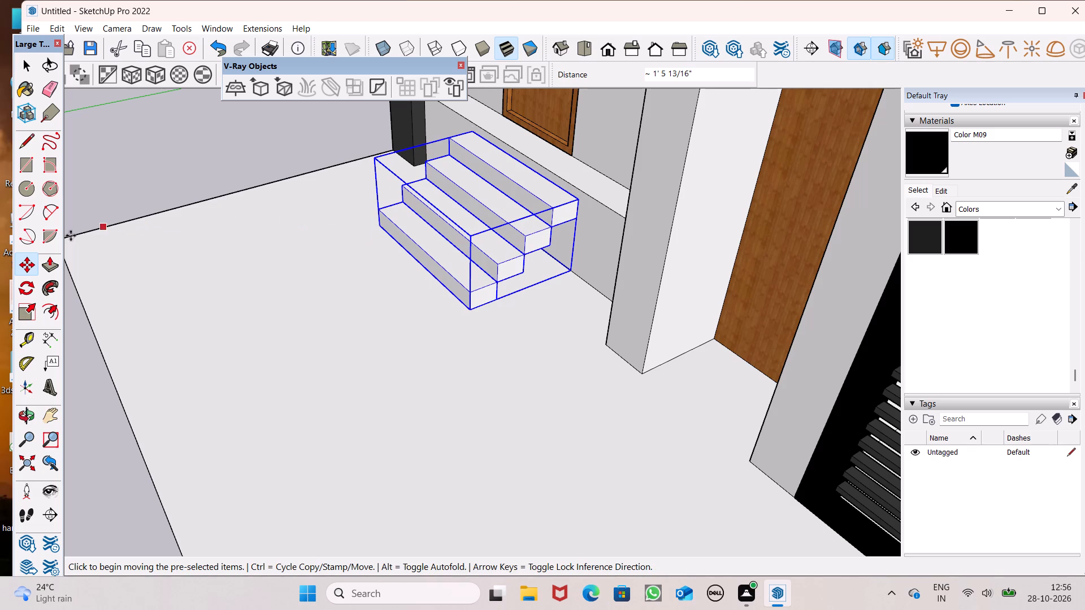
Scale the stair group slightly taller along the blue axis so its top step meets the plinth ledge height.
click(21, 314)
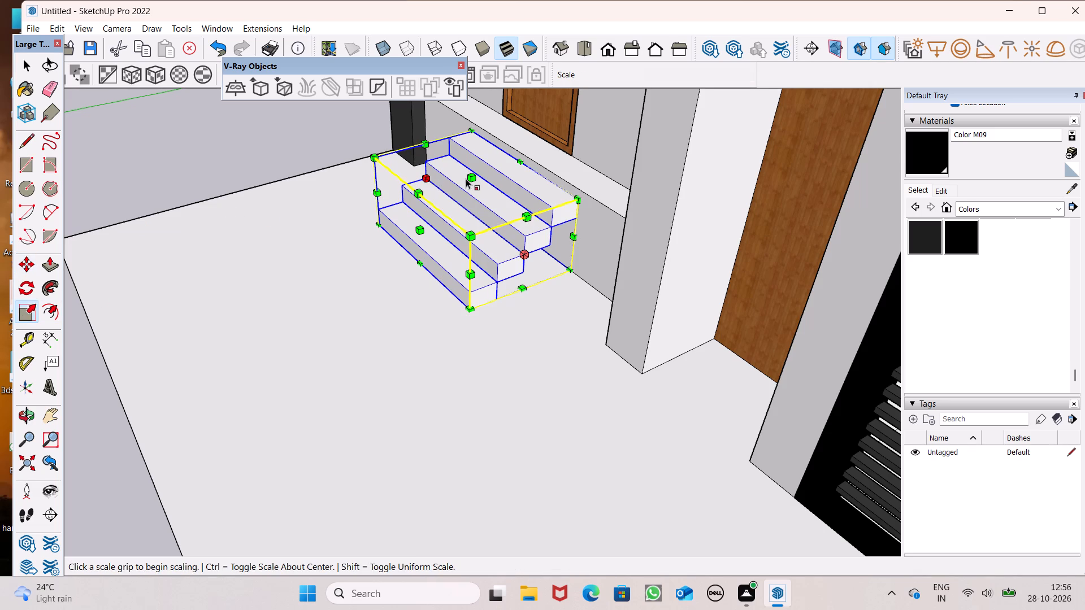
drag(468, 178, 488, 171)
scroll(544, 166, up, 6)
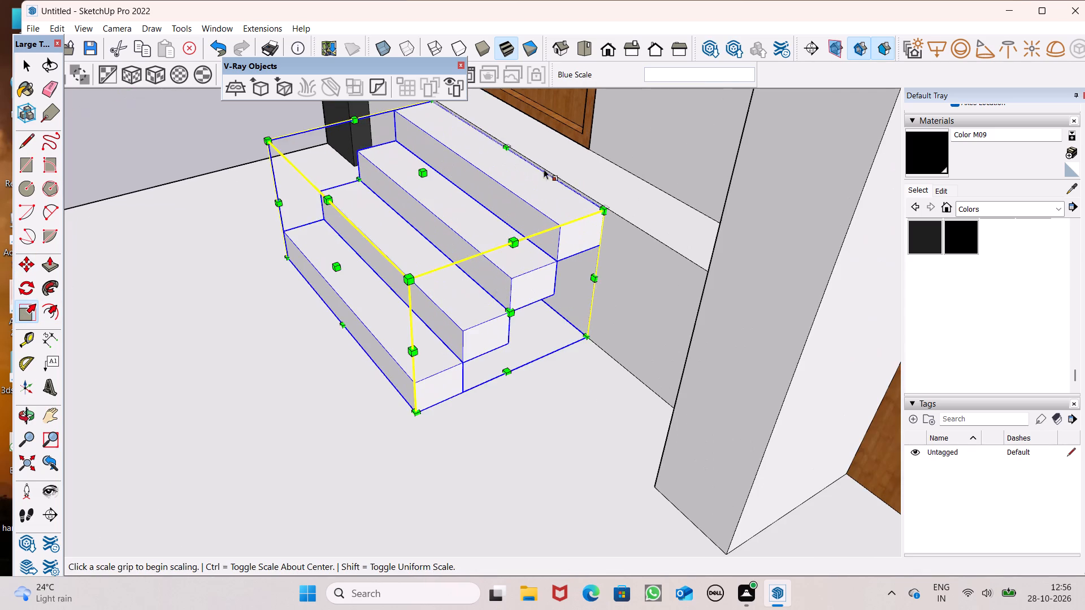
scroll(535, 174, up, 6)
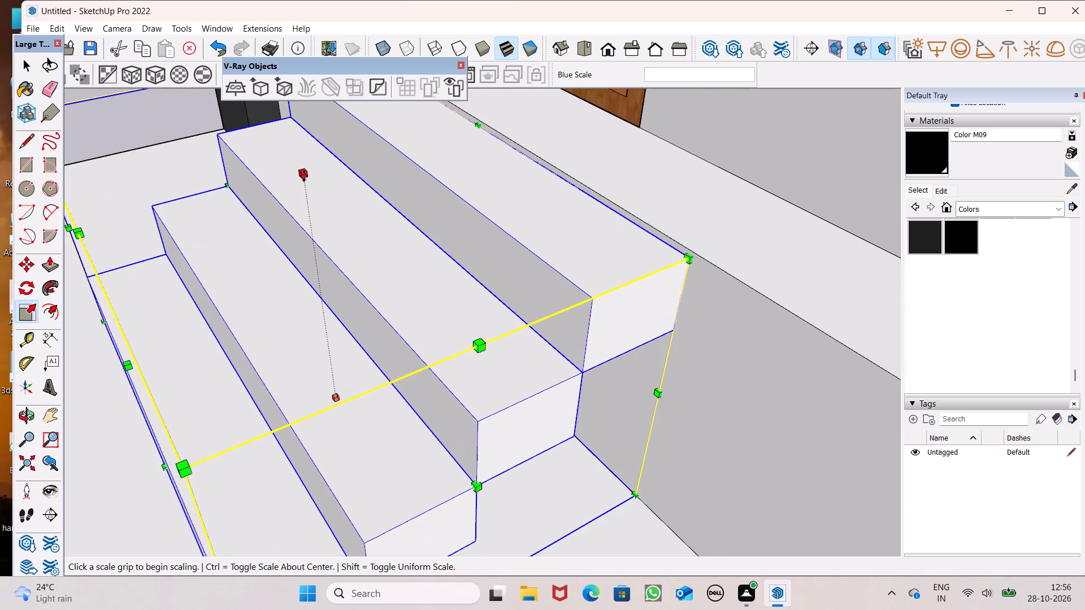
click(303, 176)
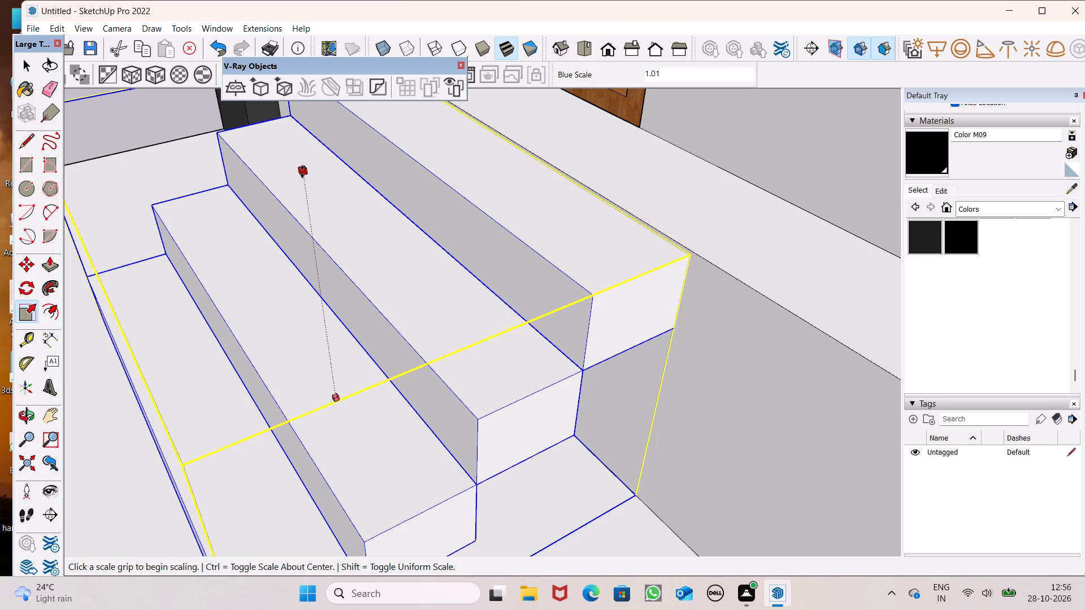
scroll(301, 172, up, 3)
drag(298, 171, 300, 166)
scroll(296, 193, down, 11)
Scale the stair group along the red axis, stretching its outer end towards the dark corner column.
middle_drag(432, 241, 613, 202)
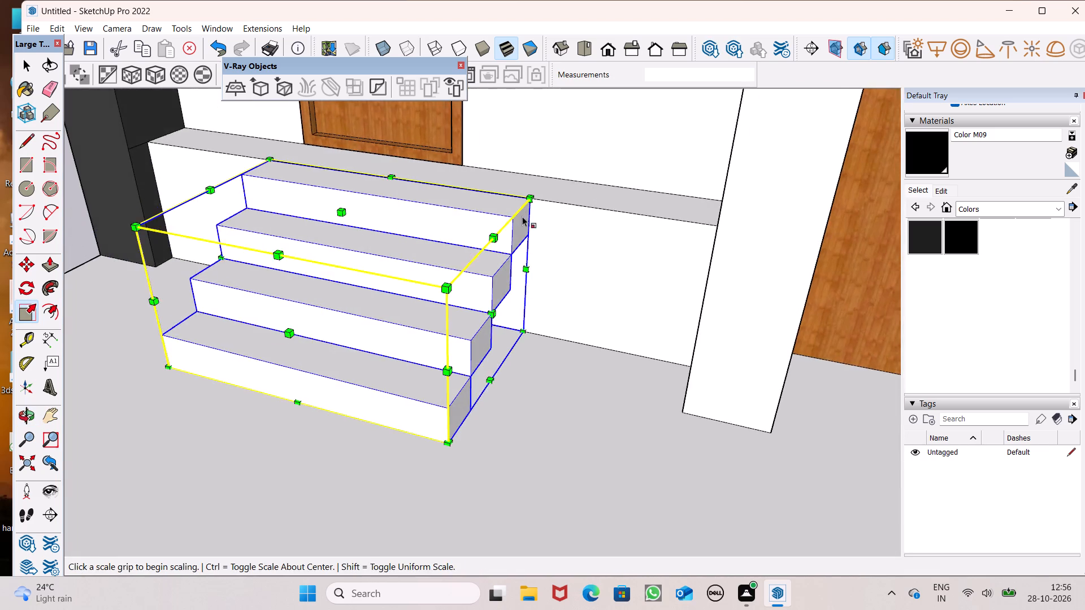
scroll(522, 219, down, 7)
middle_drag(452, 237, 702, 240)
scroll(440, 275, down, 4)
middle_drag(415, 281, 548, 284)
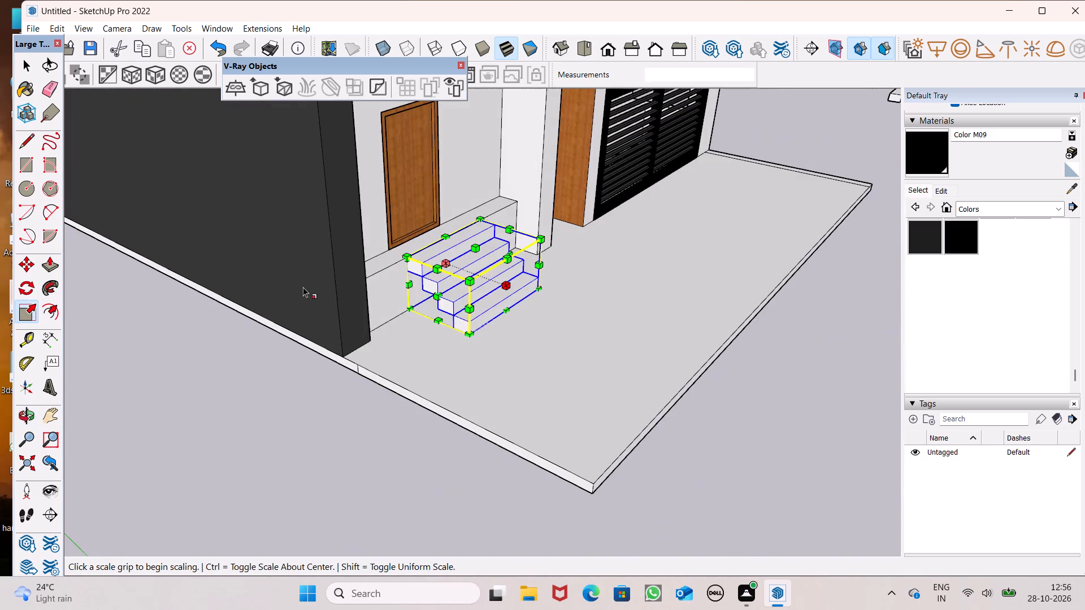
scroll(216, 311, up, 2)
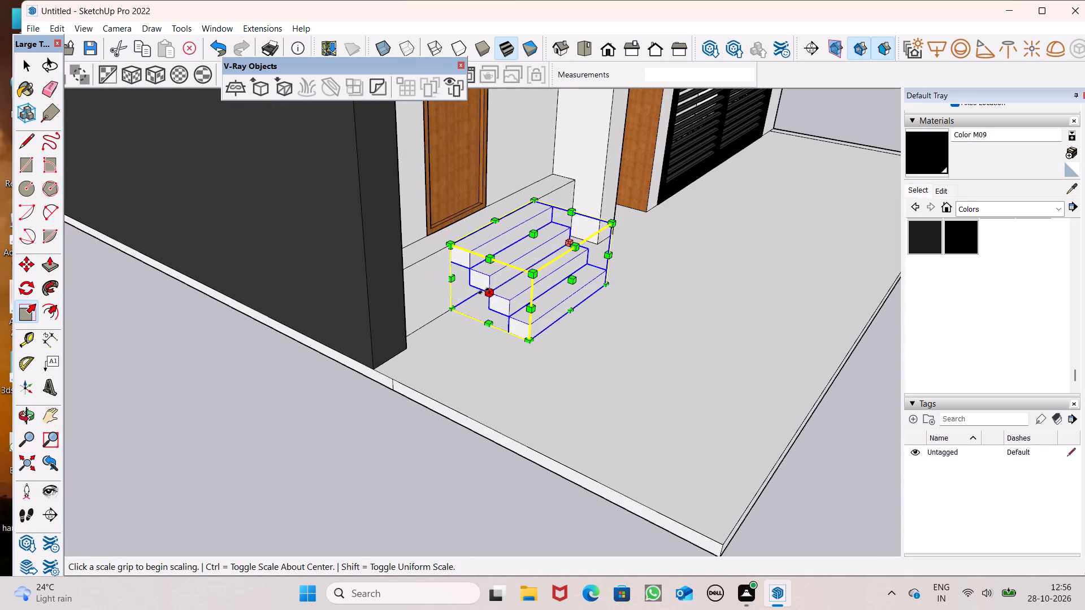
drag(488, 294, 439, 319)
Scale the stair group's other end along the red axis to extend the steps to the white entrance pillar.
scroll(432, 327, down, 7)
middle_drag(519, 382, 235, 387)
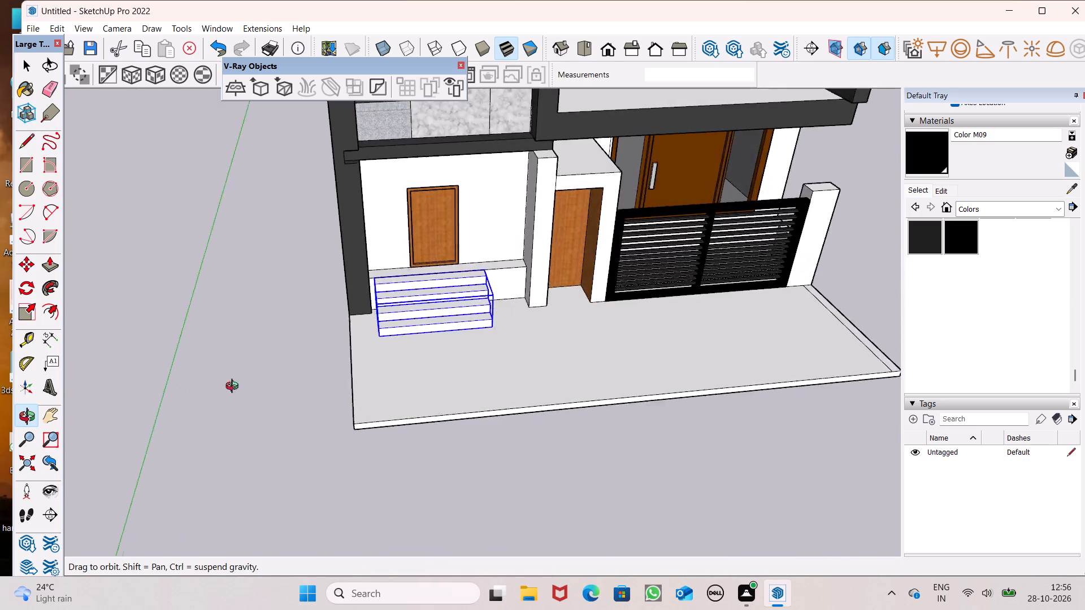
middle_drag(235, 387, 0, 327)
scroll(224, 221, up, 5)
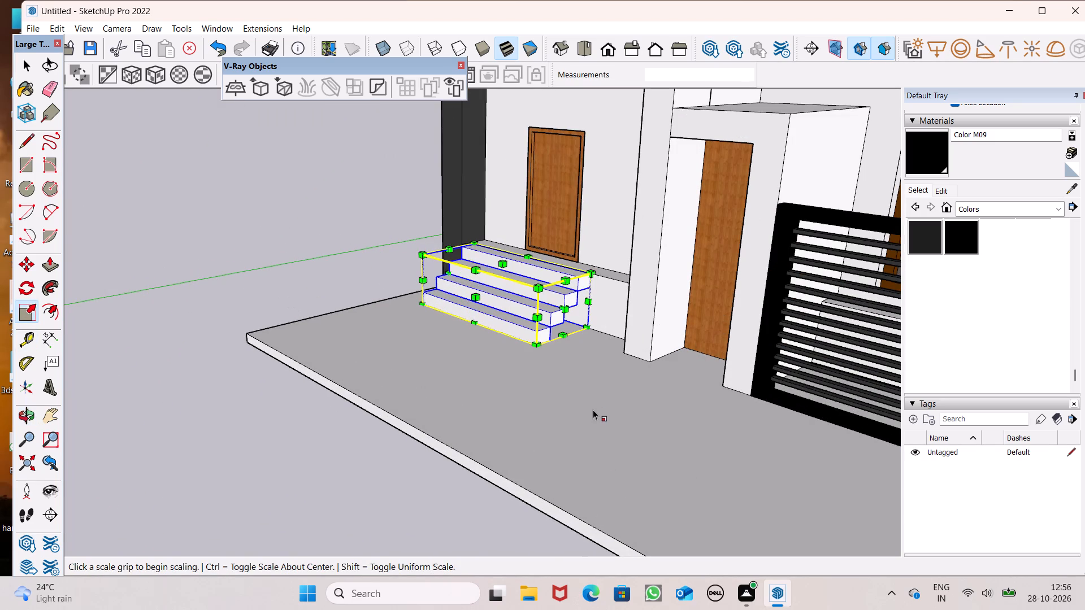
scroll(589, 360, up, 4)
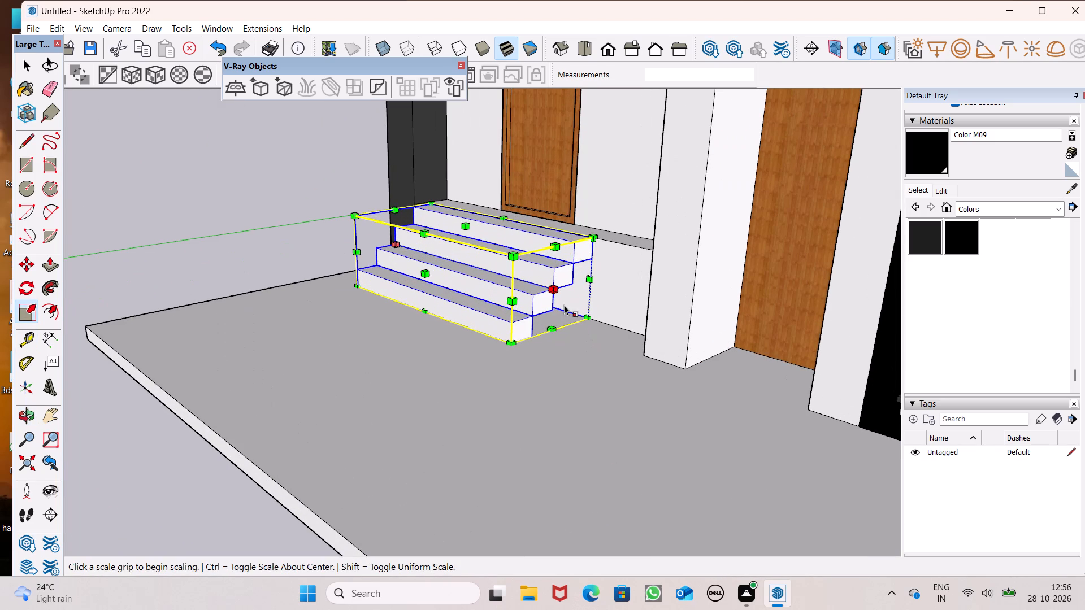
drag(556, 291, 627, 313)
middle_drag(681, 331, 829, 433)
middle_drag(828, 434, 828, 465)
middle_drag(824, 465, 810, 457)
middle_drag(658, 403, 623, 415)
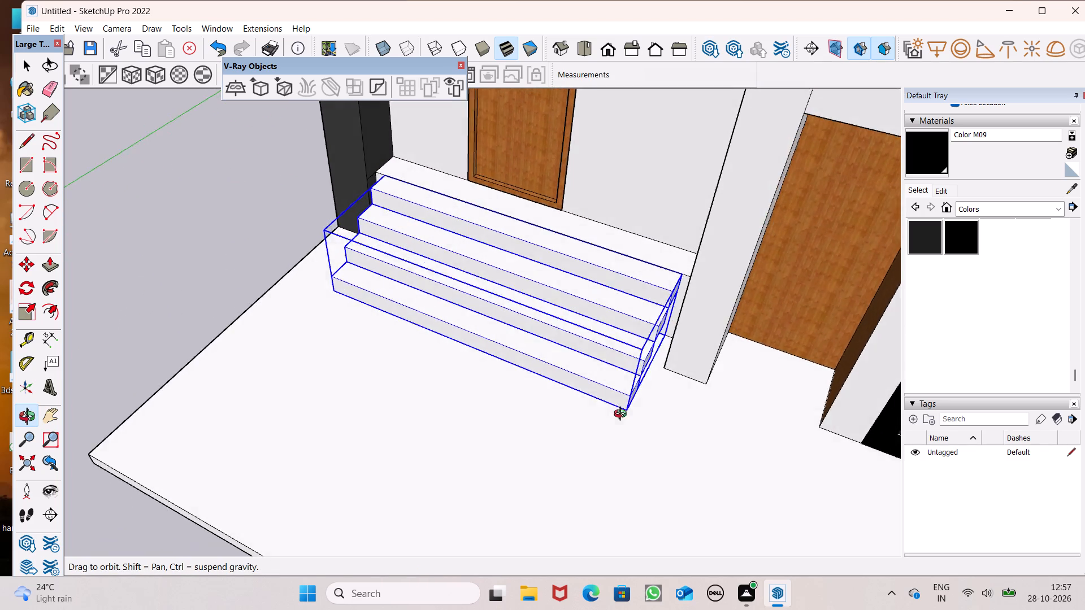
middle_drag(623, 415, 622, 416)
scroll(668, 343, up, 6)
drag(640, 345, 645, 352)
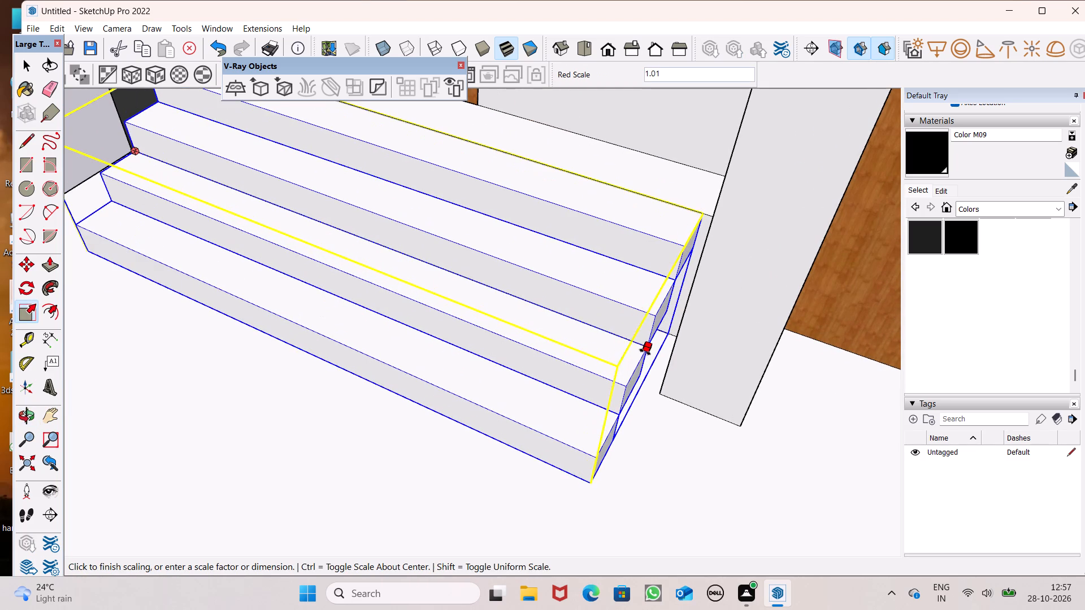
drag(645, 352, 658, 364)
Scale the stair group's outer end along the red axis by about 1.04 to reach the dark corner column.
scroll(649, 279, down, 5)
middle_drag(640, 371, 861, 299)
scroll(632, 264, down, 10)
scroll(467, 282, up, 7)
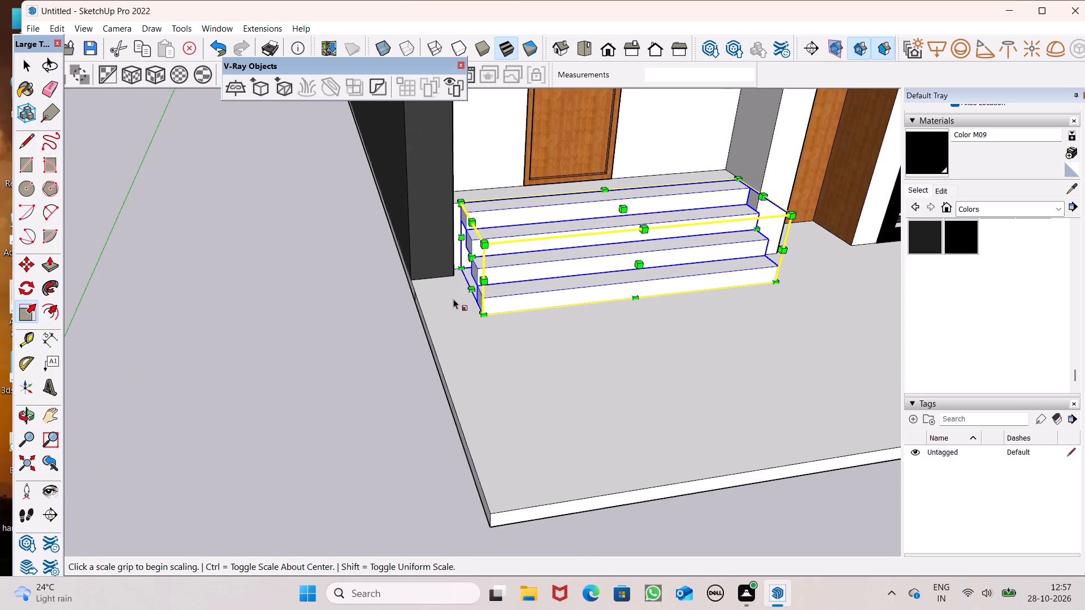
middle_drag(446, 304, 732, 525)
scroll(727, 524, up, 1)
scroll(530, 368, up, 6)
scroll(481, 287, down, 5)
middle_drag(467, 315, 398, 266)
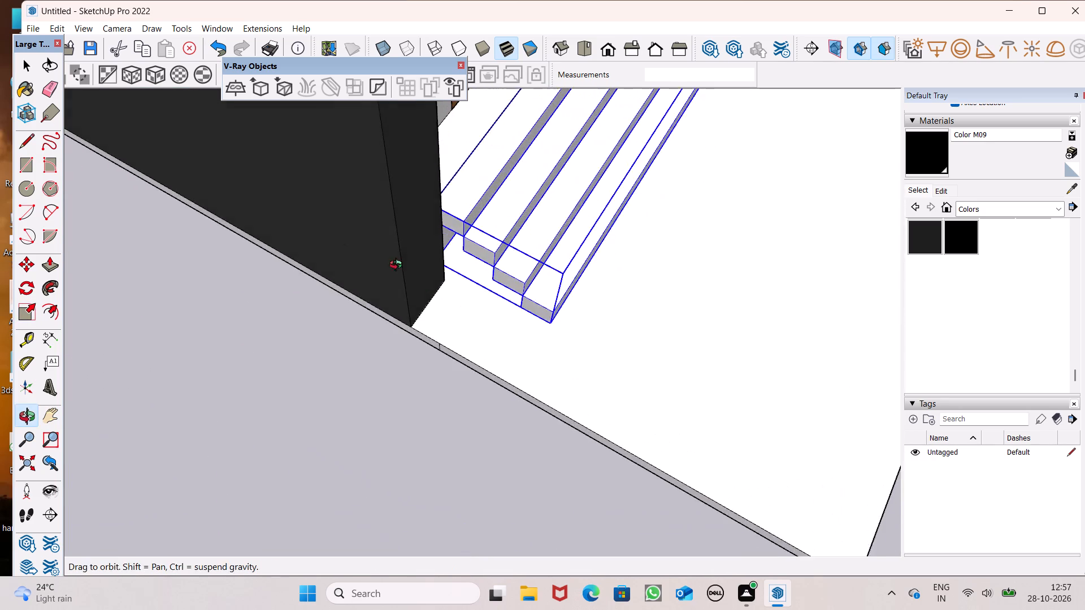
middle_drag(398, 266, 396, 252)
scroll(487, 265, up, 4)
drag(497, 271, 472, 281)
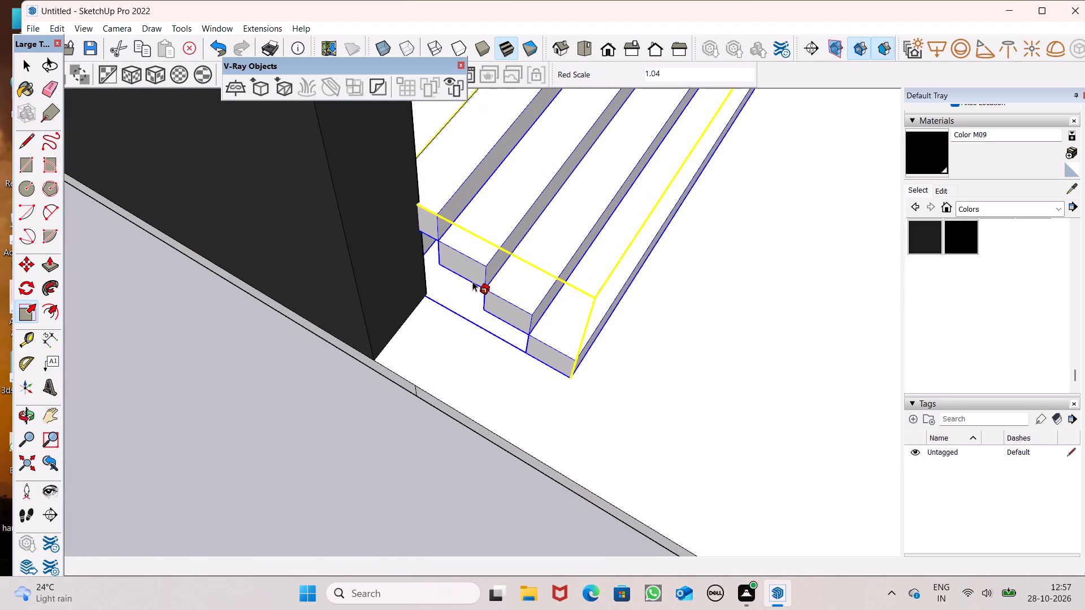
click(475, 280)
Fine-tune the stair group's outer end with red-axis scaling, finishing at about 0.99, to align it with the dark column's face.
scroll(483, 256, down, 7)
middle_drag(520, 323, 284, 278)
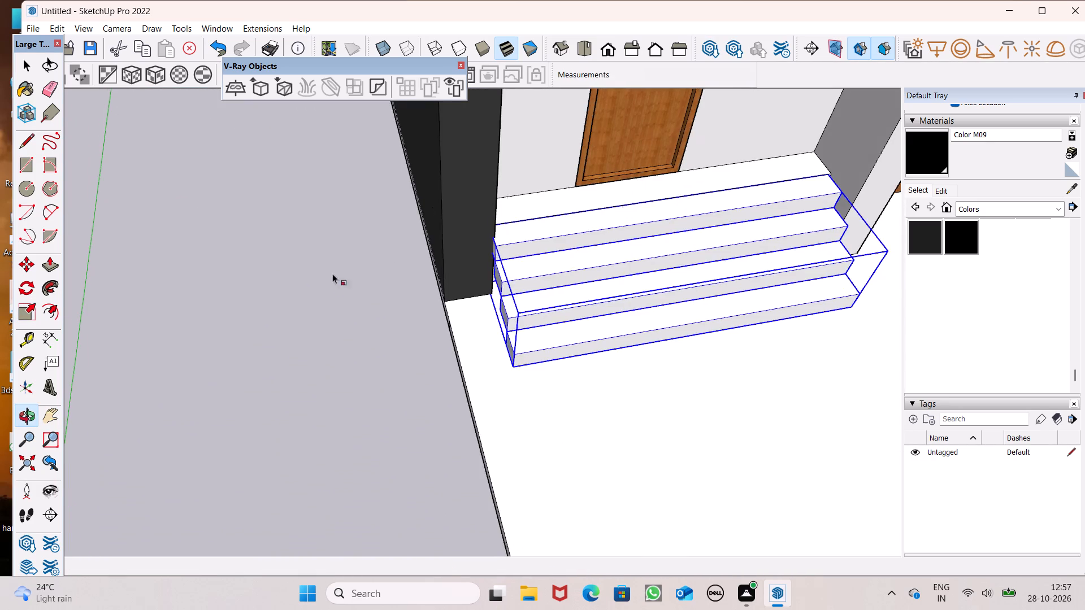
scroll(497, 242, up, 6)
drag(503, 345, 516, 340)
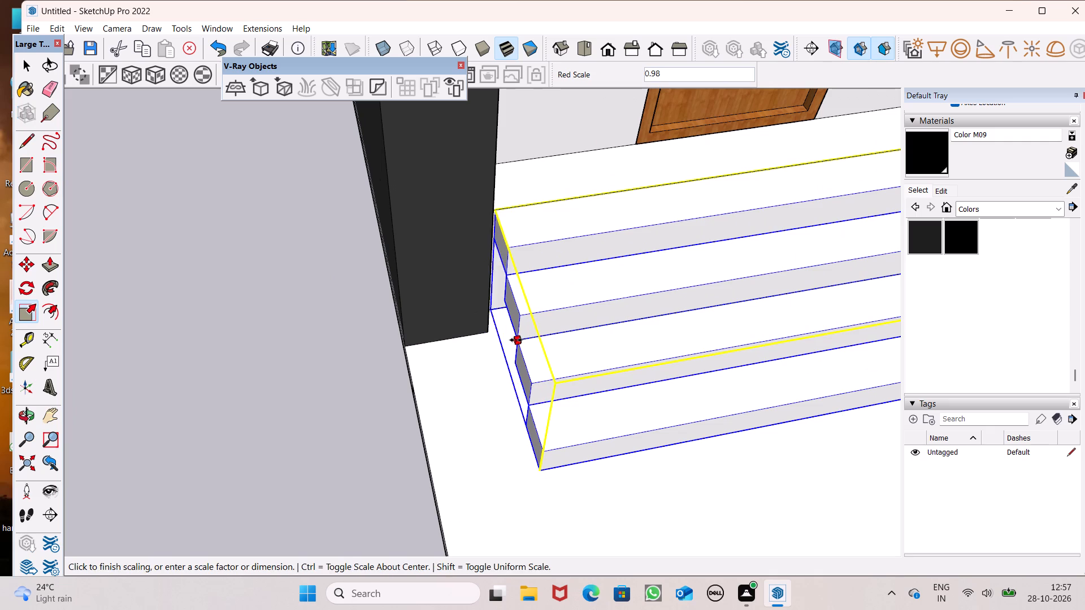
drag(516, 340, 507, 339)
scroll(501, 294, down, 3)
scroll(502, 341, up, 5)
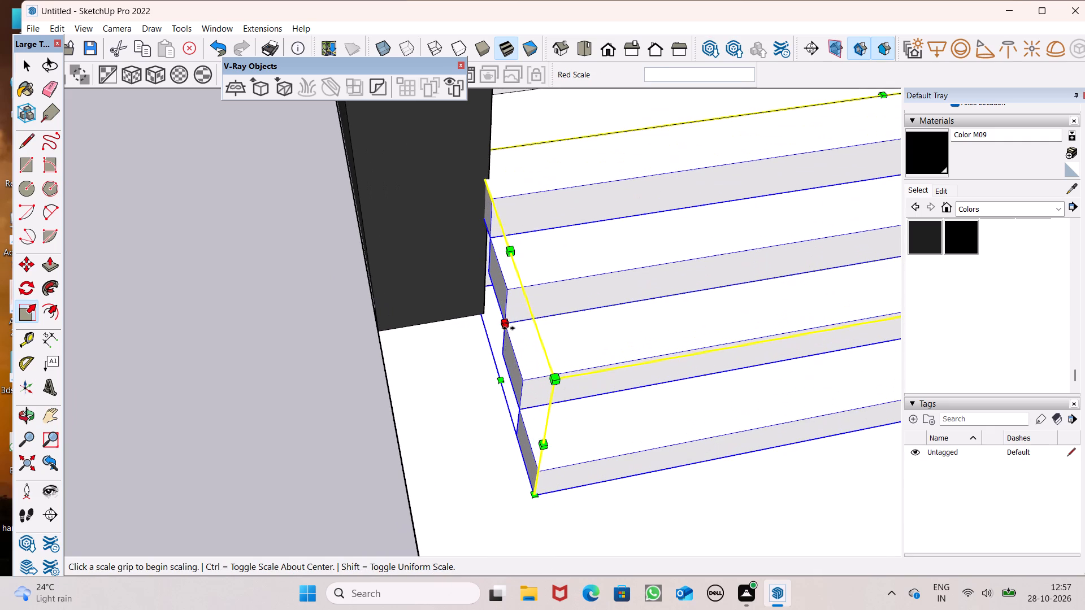
drag(506, 325, 511, 326)
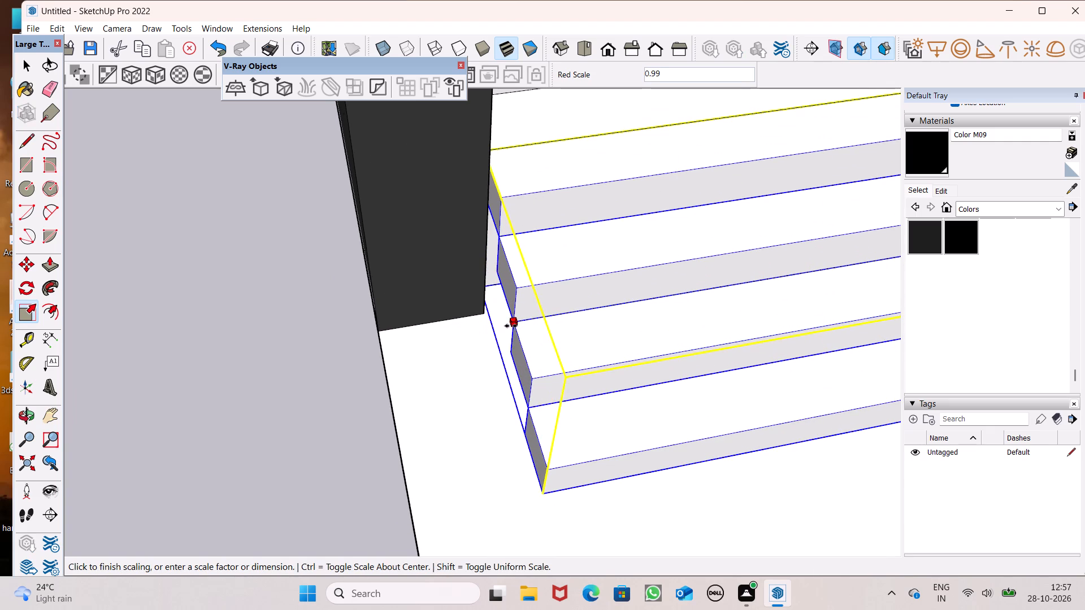
drag(511, 326, 511, 326)
Examine from several angles how the stair group's outer end meets the dark corner column.
scroll(505, 309, down, 6)
middle_drag(533, 354, 422, 317)
scroll(533, 354, up, 1)
scroll(463, 283, up, 6)
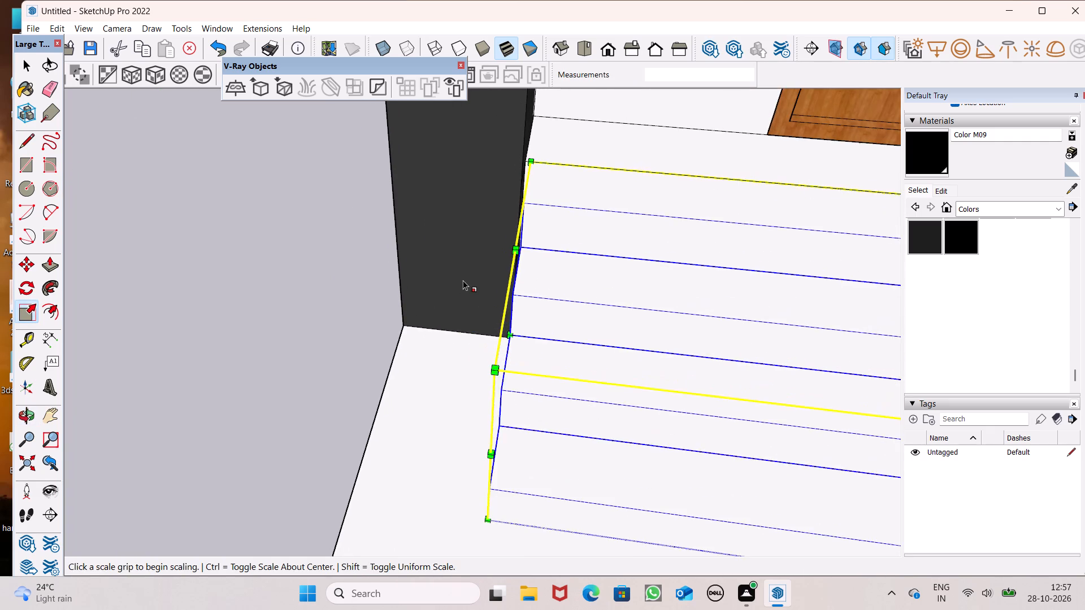
scroll(471, 308, down, 3)
middle_drag(479, 315, 617, 293)
scroll(489, 312, up, 1)
scroll(617, 293, up, 1)
scroll(576, 260, down, 3)
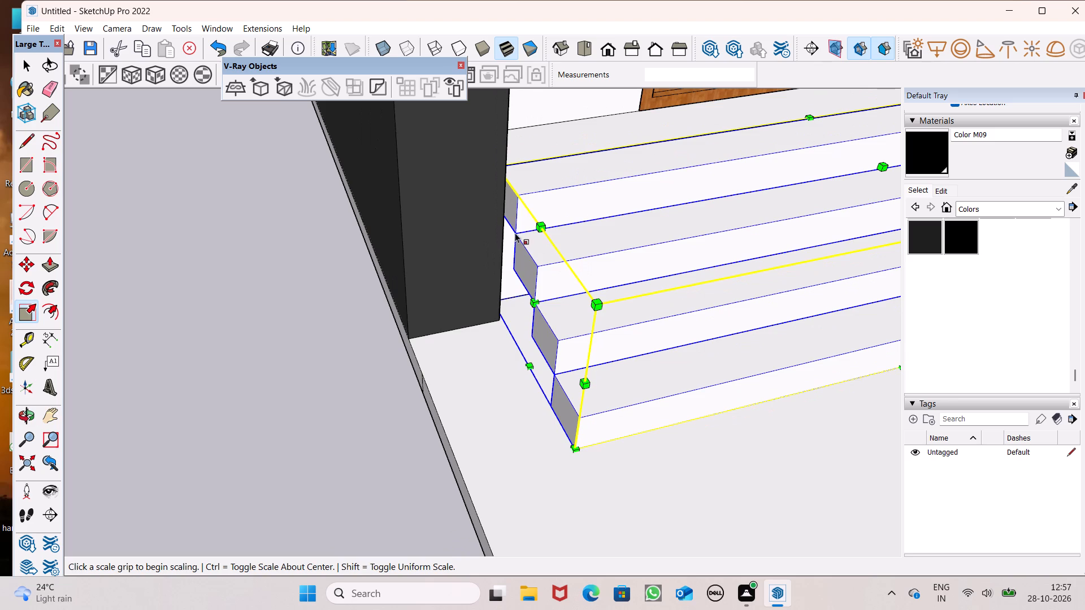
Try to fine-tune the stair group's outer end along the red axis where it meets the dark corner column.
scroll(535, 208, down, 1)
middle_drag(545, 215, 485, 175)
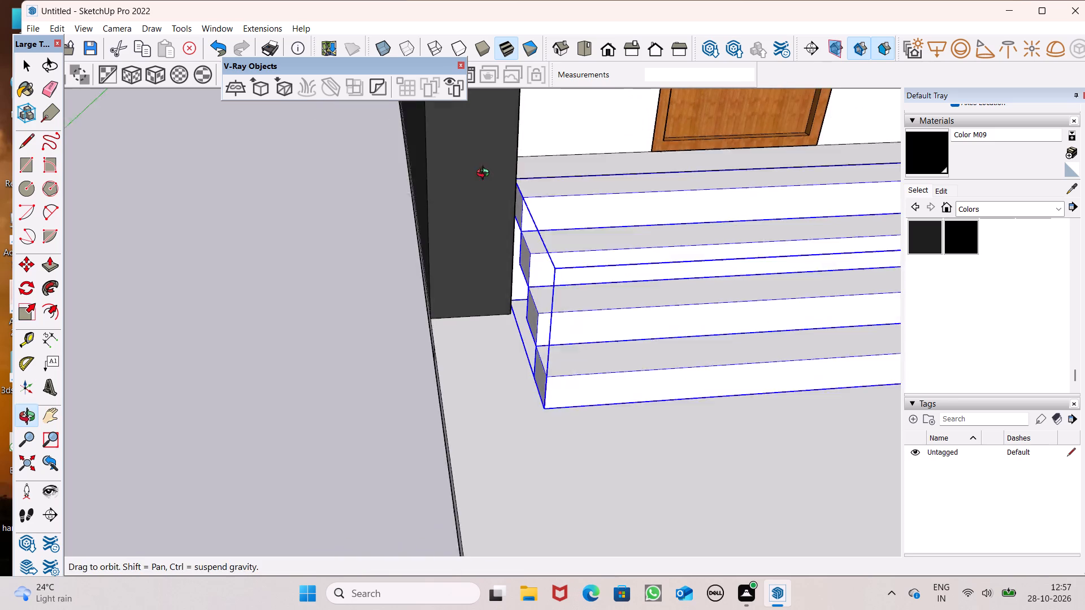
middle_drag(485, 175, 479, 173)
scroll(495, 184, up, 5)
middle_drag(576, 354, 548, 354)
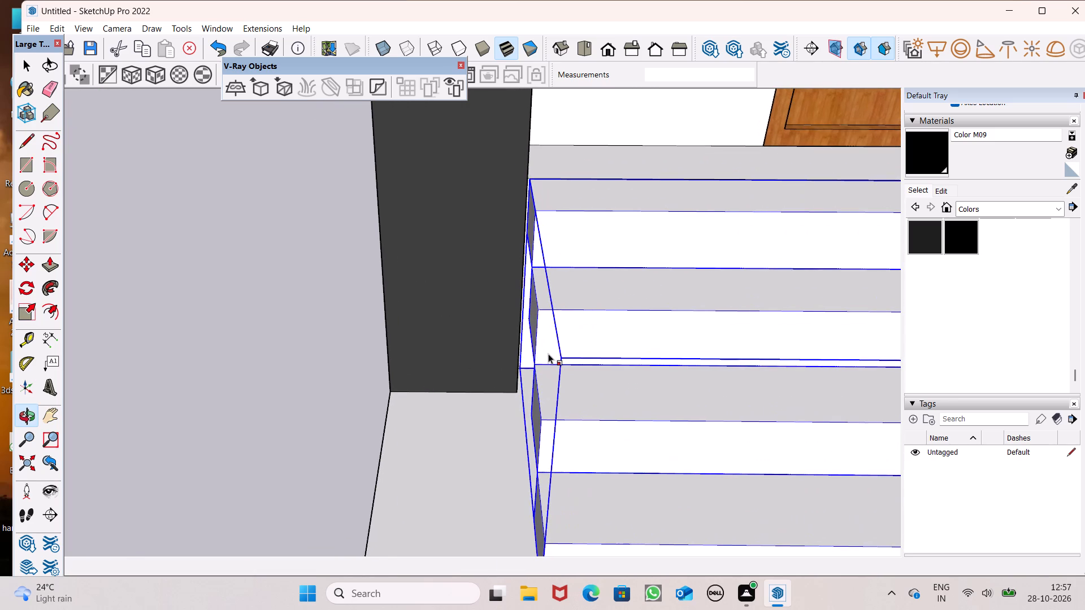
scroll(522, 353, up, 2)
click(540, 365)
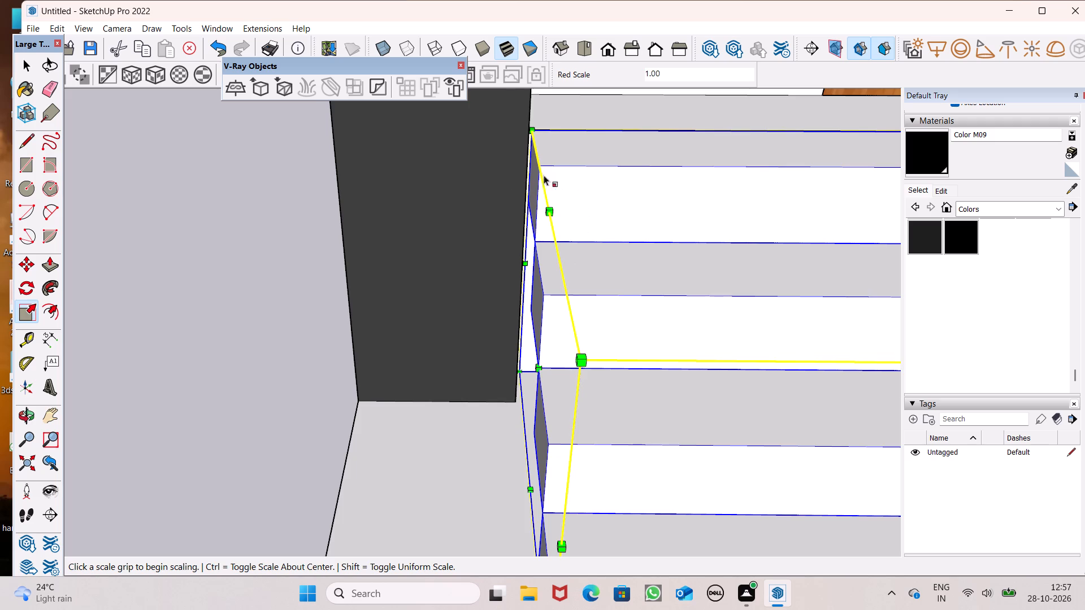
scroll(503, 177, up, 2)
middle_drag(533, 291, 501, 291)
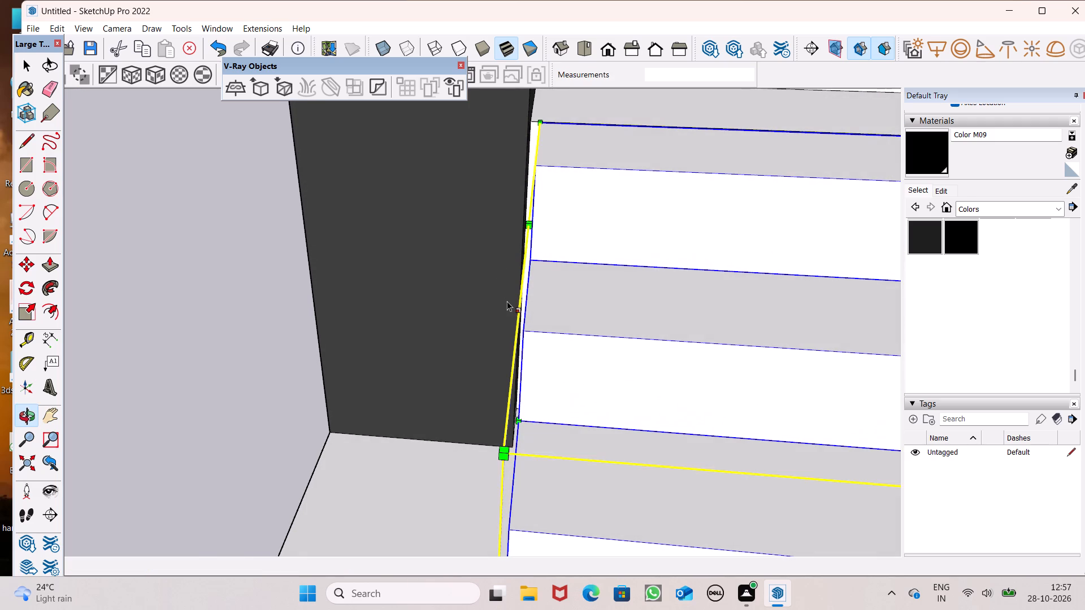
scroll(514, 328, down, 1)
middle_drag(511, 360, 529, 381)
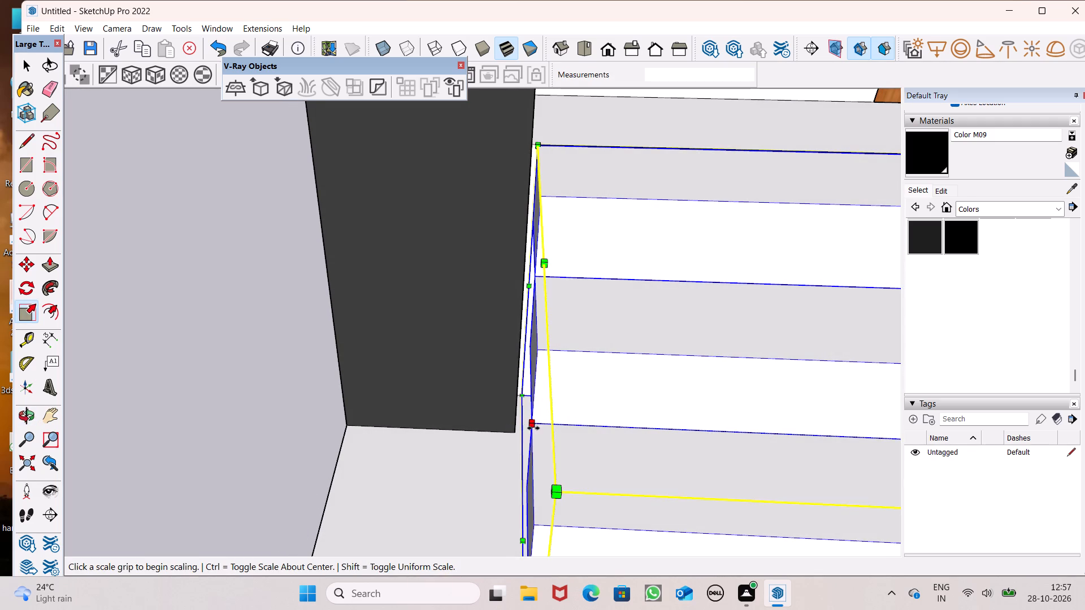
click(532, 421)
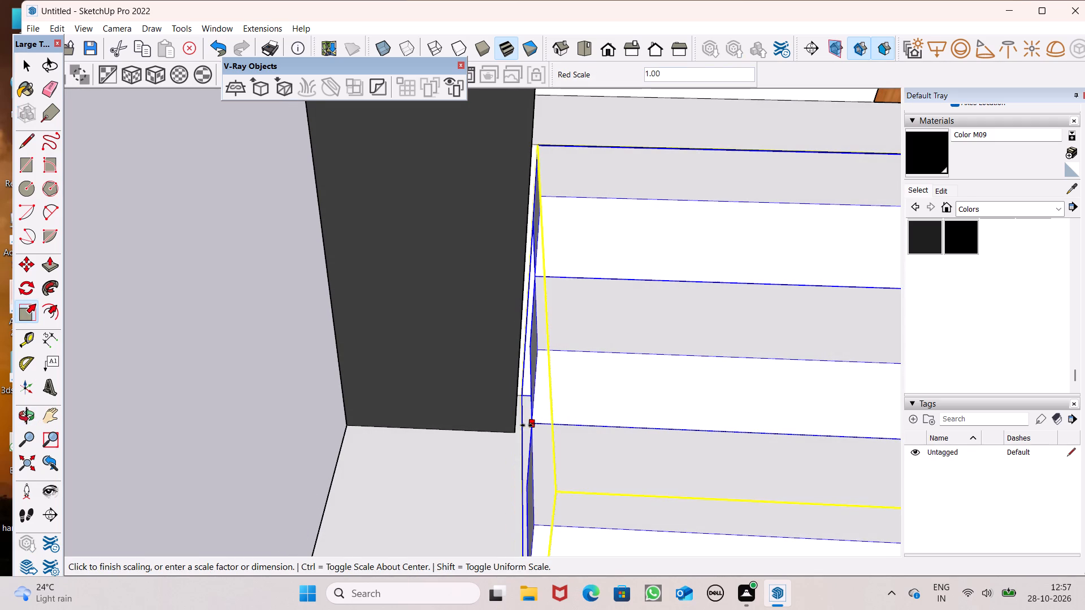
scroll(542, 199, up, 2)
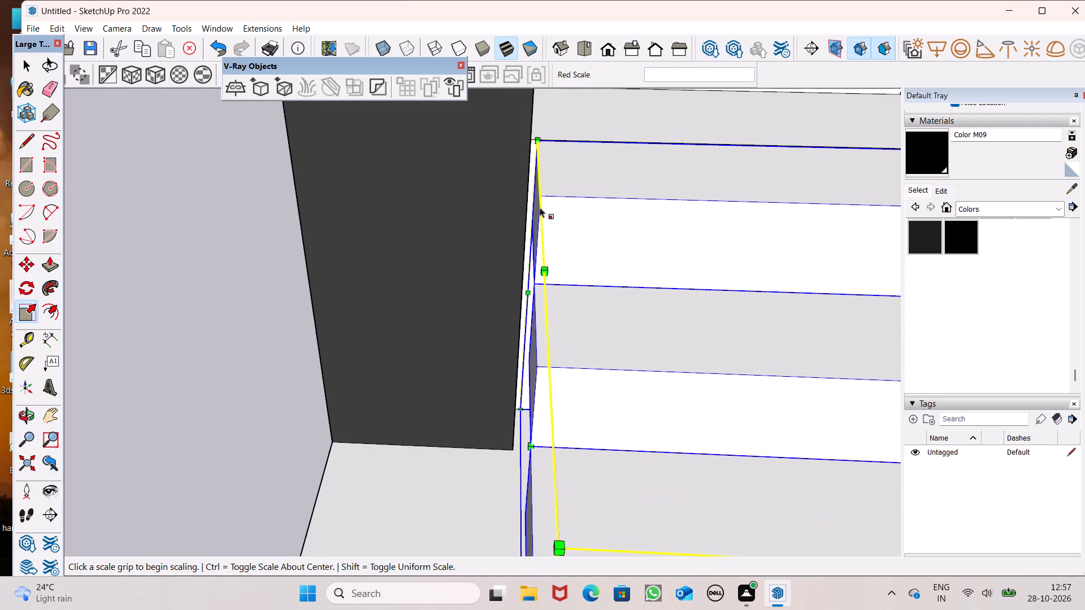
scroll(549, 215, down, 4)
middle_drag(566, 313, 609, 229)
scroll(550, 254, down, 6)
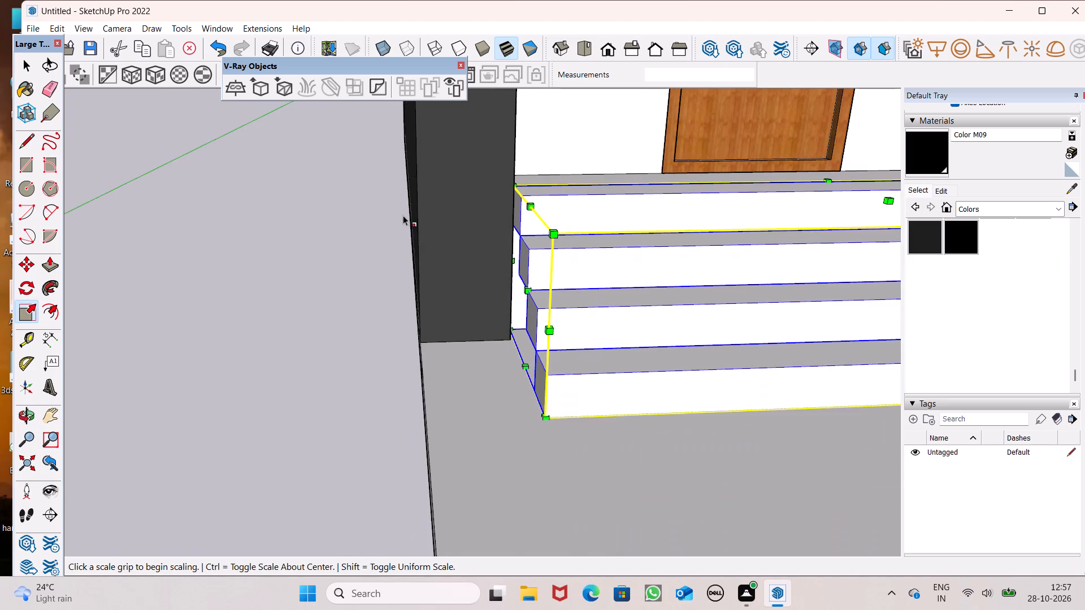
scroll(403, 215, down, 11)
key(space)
Move the stair group about 23' 8" along the green axis, away from the plinth and onto open ground.
click(494, 239)
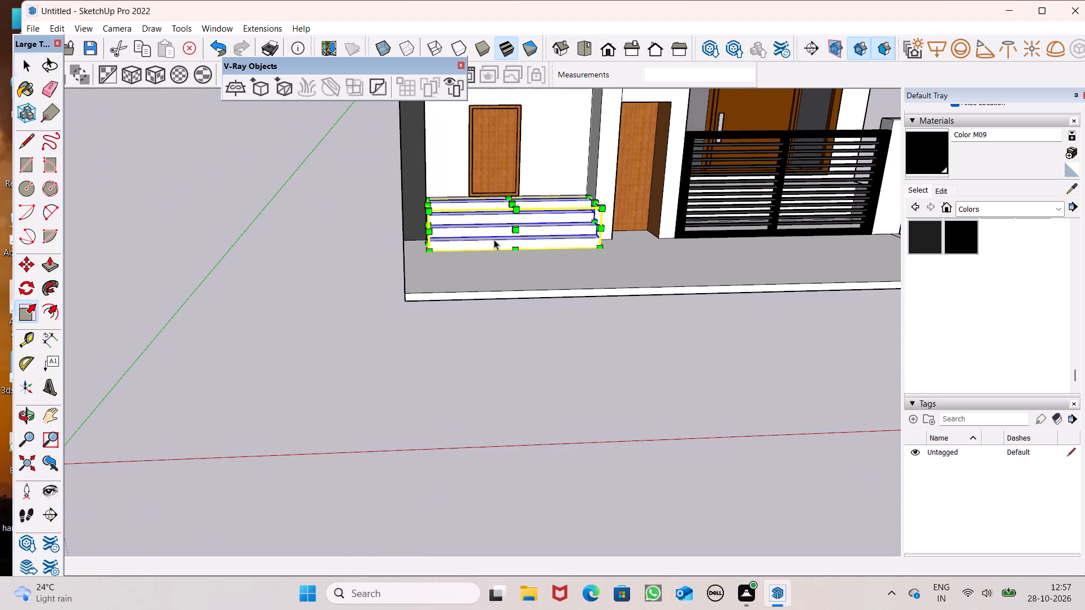
scroll(415, 213, down, 7)
key(m)
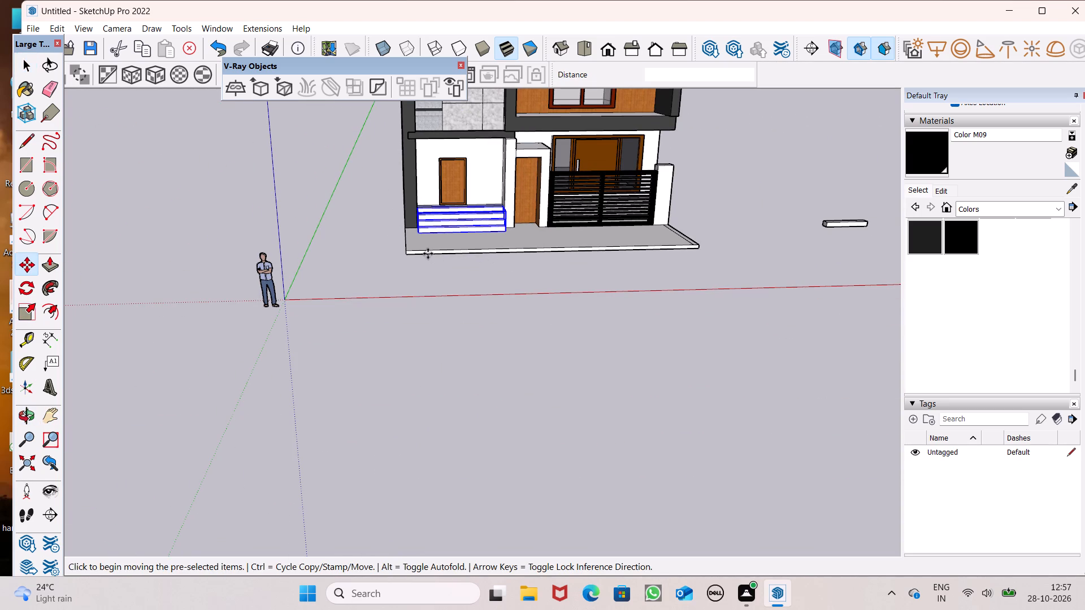
key(Return)
scroll(515, 241, down, 1)
middle_drag(509, 266, 377, 401)
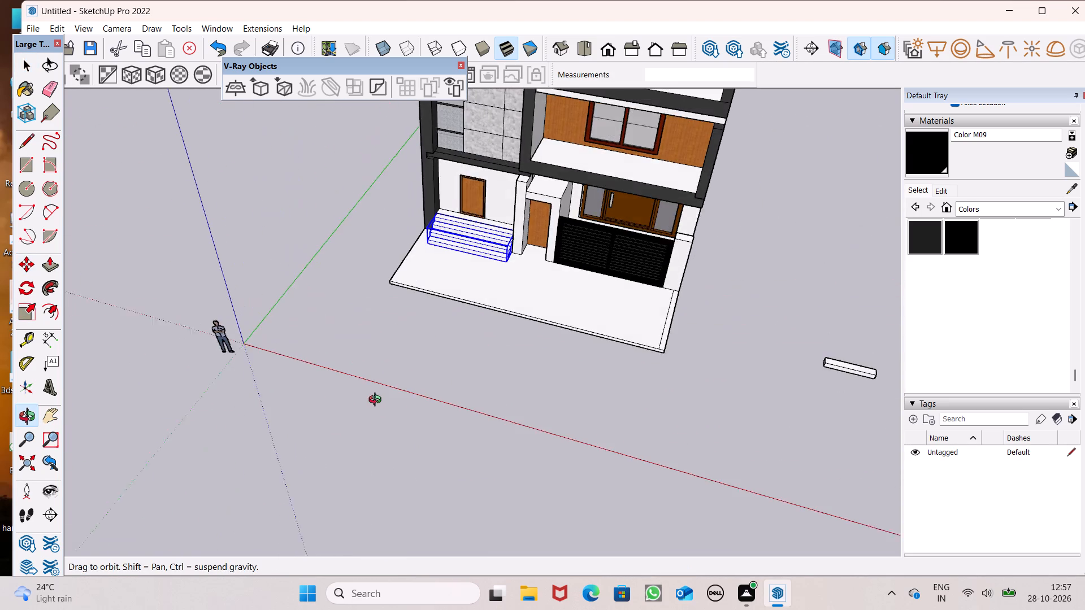
middle_drag(377, 401, 385, 404)
scroll(429, 355, up, 5)
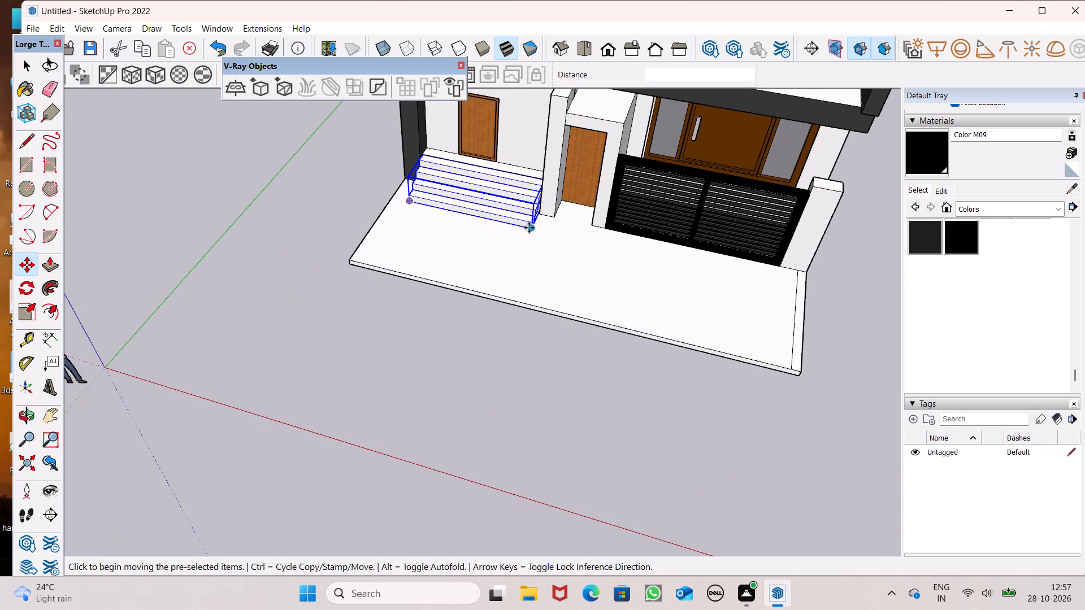
drag(530, 228, 446, 416)
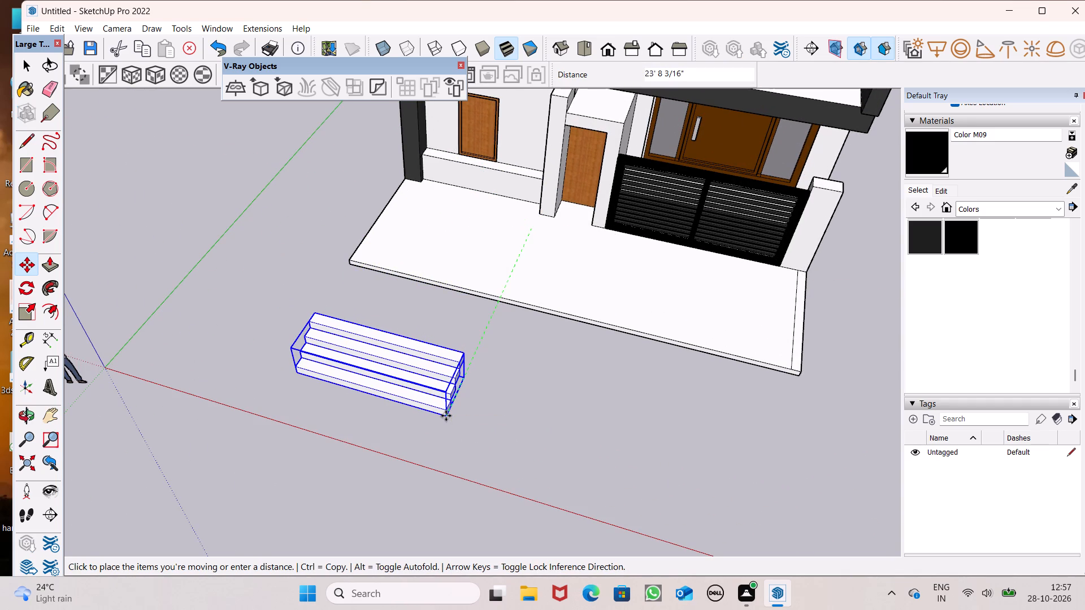
drag(446, 416, 446, 415)
key(space)
click(518, 367)
Explode the stair group into its separate steps.
scroll(507, 301, down, 5)
middle_drag(505, 381, 390, 264)
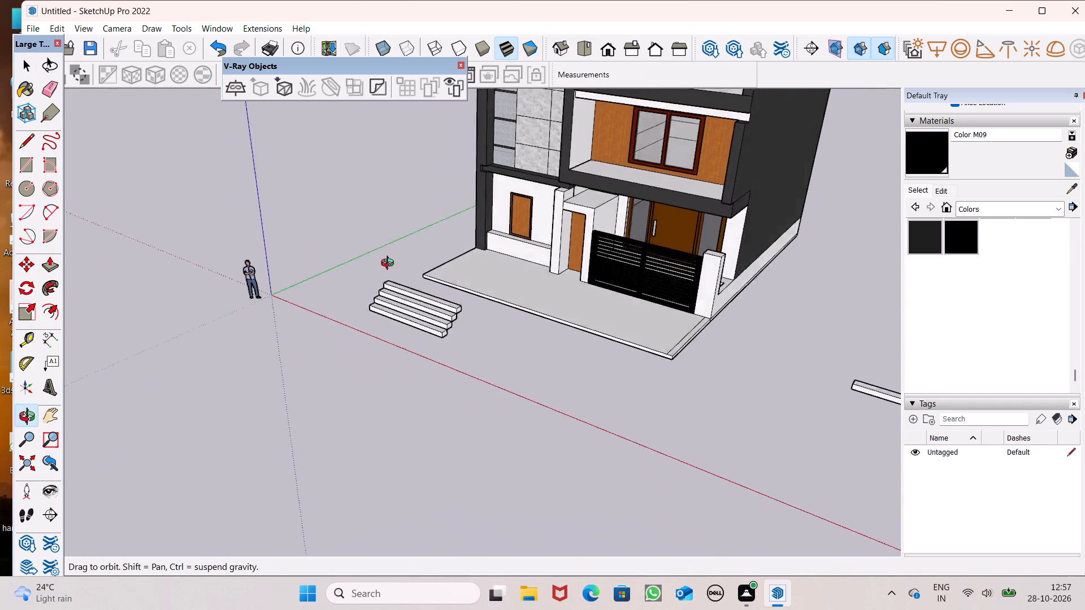
middle_drag(390, 264, 346, 232)
scroll(349, 235, up, 2)
click(412, 321)
scroll(459, 341, up, 3)
right_click(439, 290)
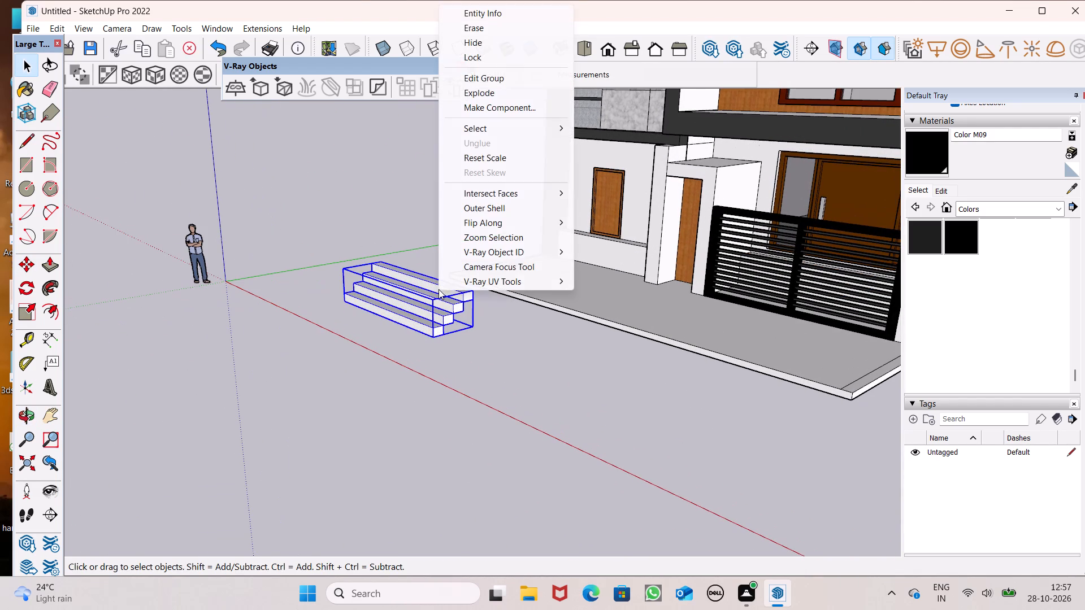
click(507, 95)
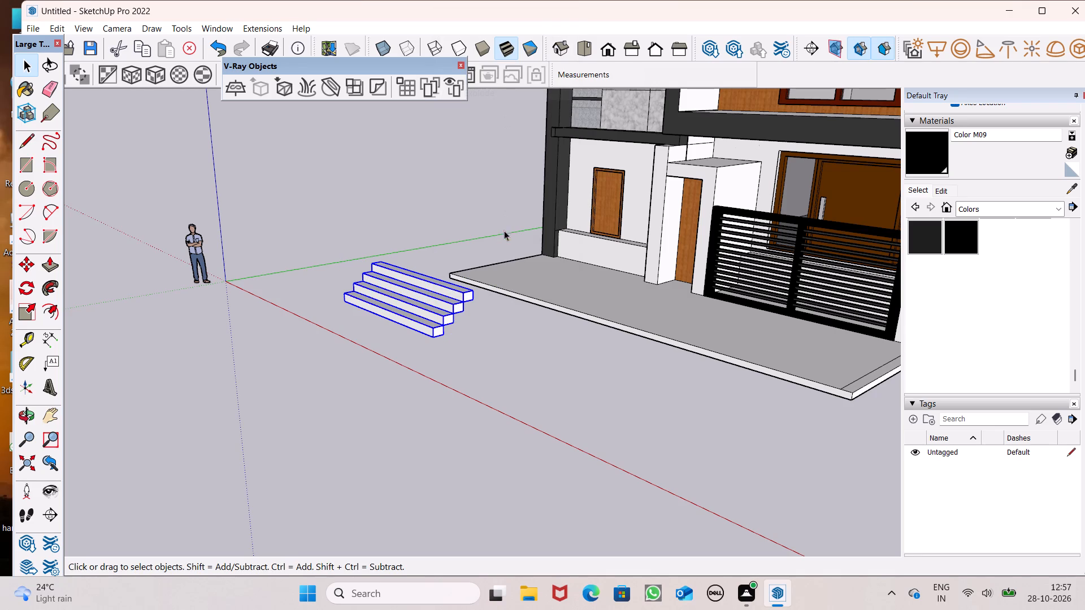
click(484, 301)
Select all four individual steps and explode them into loose geometry.
scroll(433, 354, up, 7)
click(430, 297)
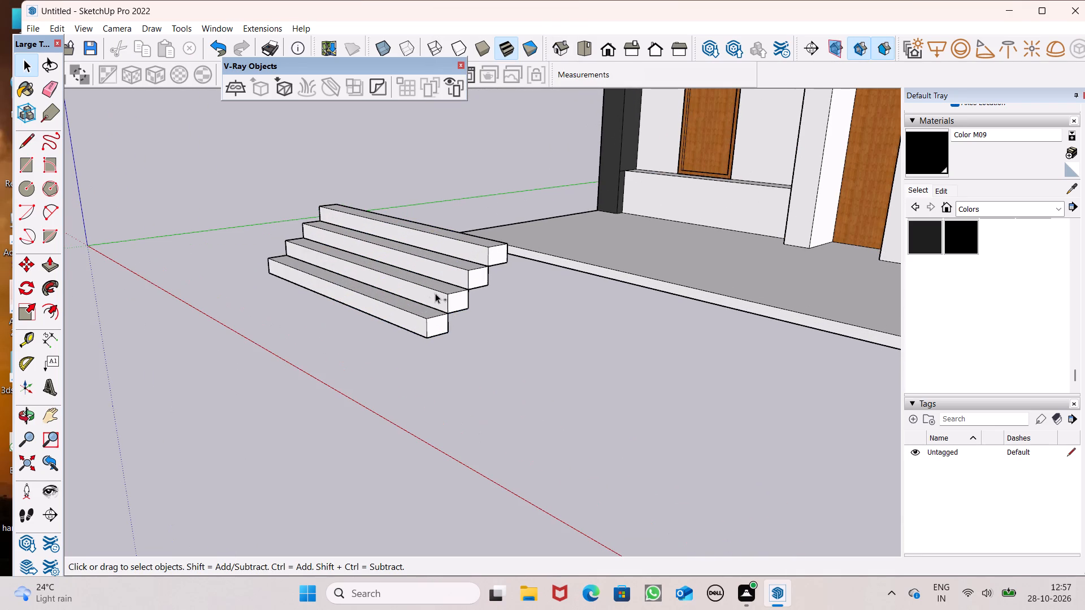
ctrl+click(420, 321)
ctrl+click(453, 258)
ctrl+click(473, 239)
ctrl+right_click(473, 236)
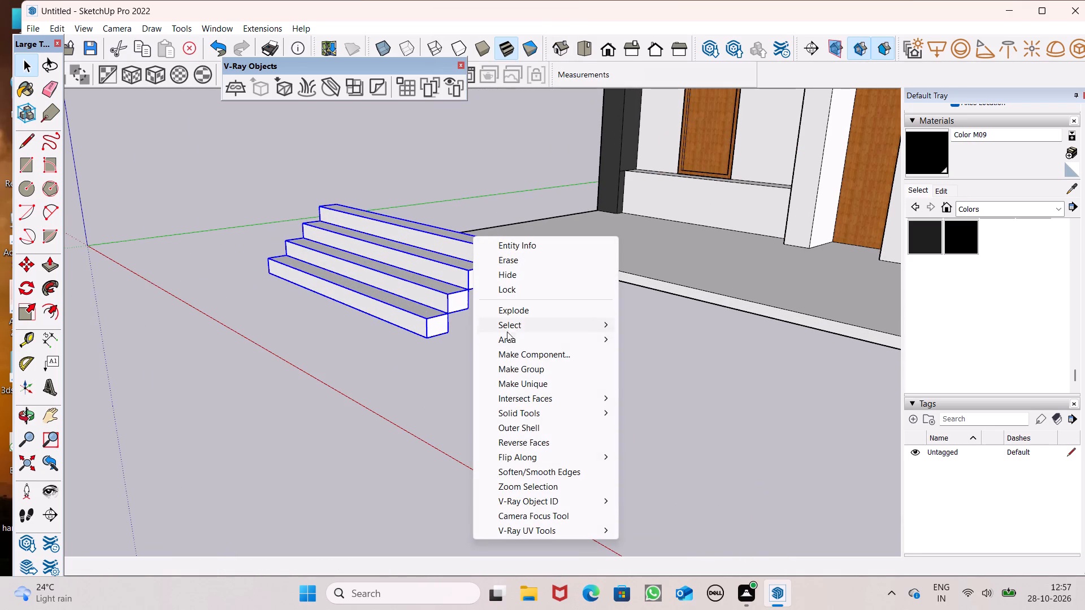
ctrl+click(519, 312)
click(502, 334)
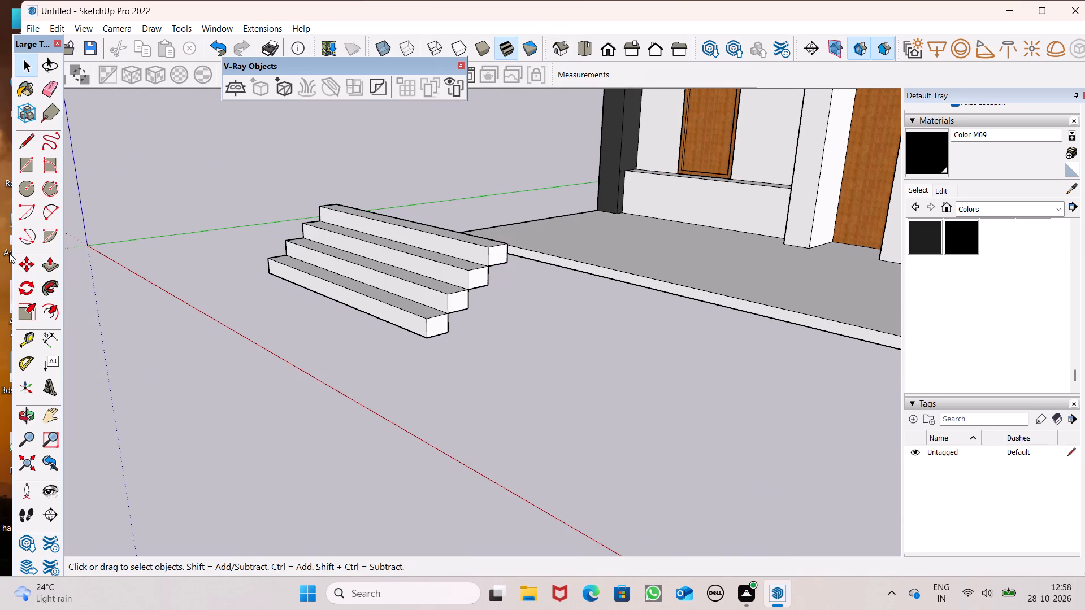
Outline the area under the steps' end with a vertical line from the top step's back corner and a base line about 3' long.
click(21, 142)
scroll(448, 194, down, 4)
middle_drag(576, 327, 482, 328)
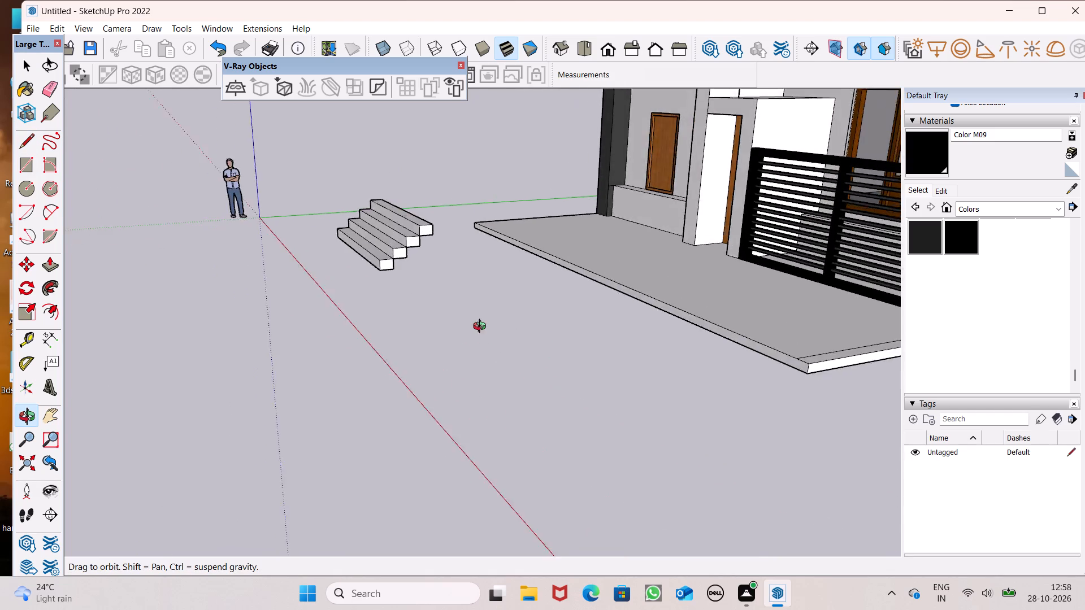
middle_drag(482, 328, 381, 301)
scroll(513, 232, down, 6)
scroll(324, 246, up, 7)
scroll(542, 239, up, 7)
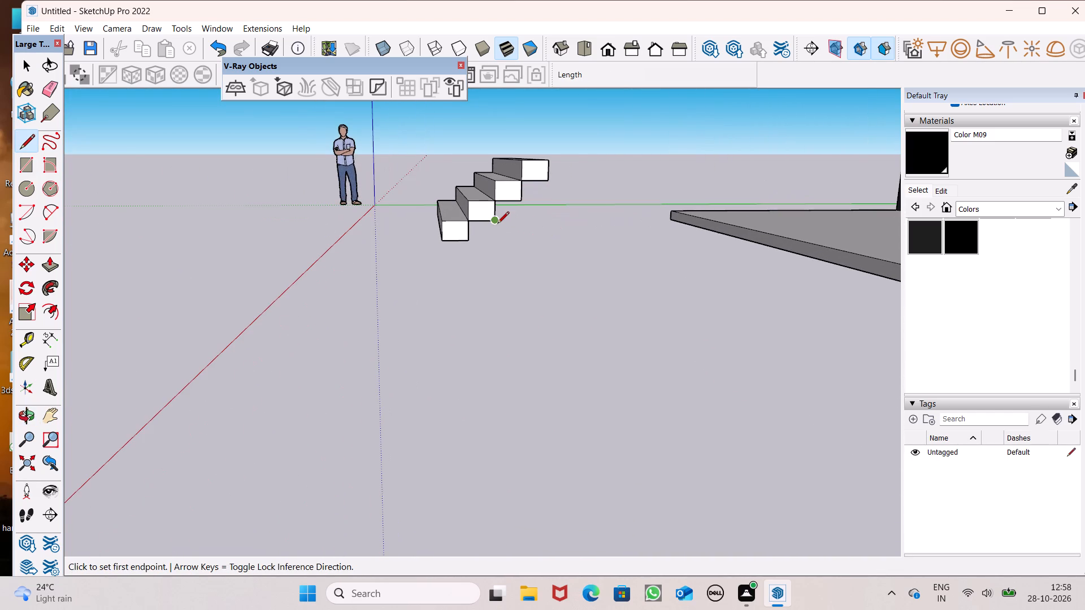
scroll(537, 195, up, 2)
click(555, 170)
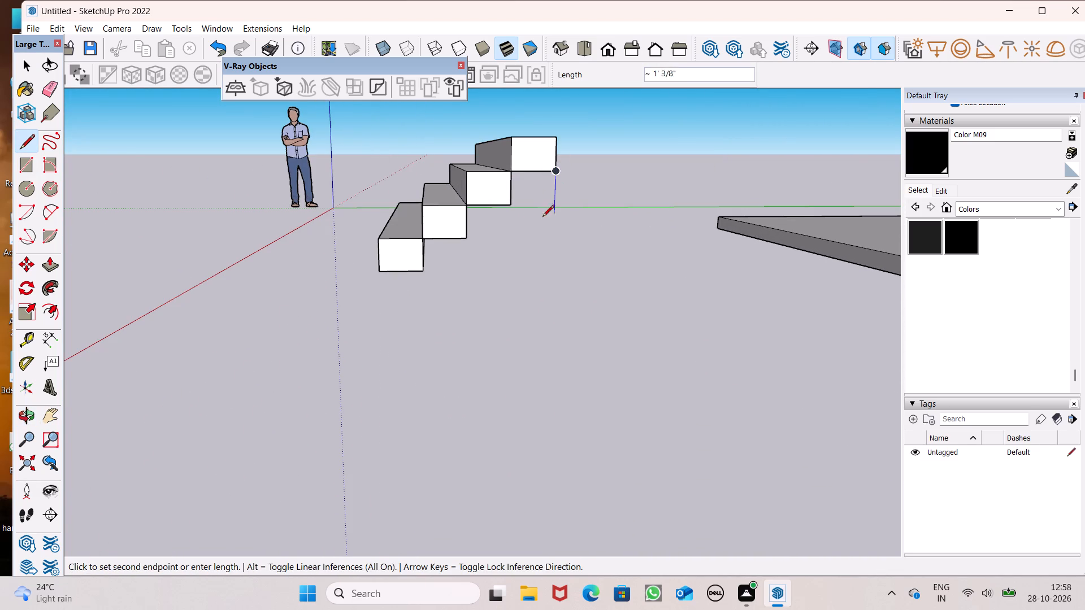
click(540, 272)
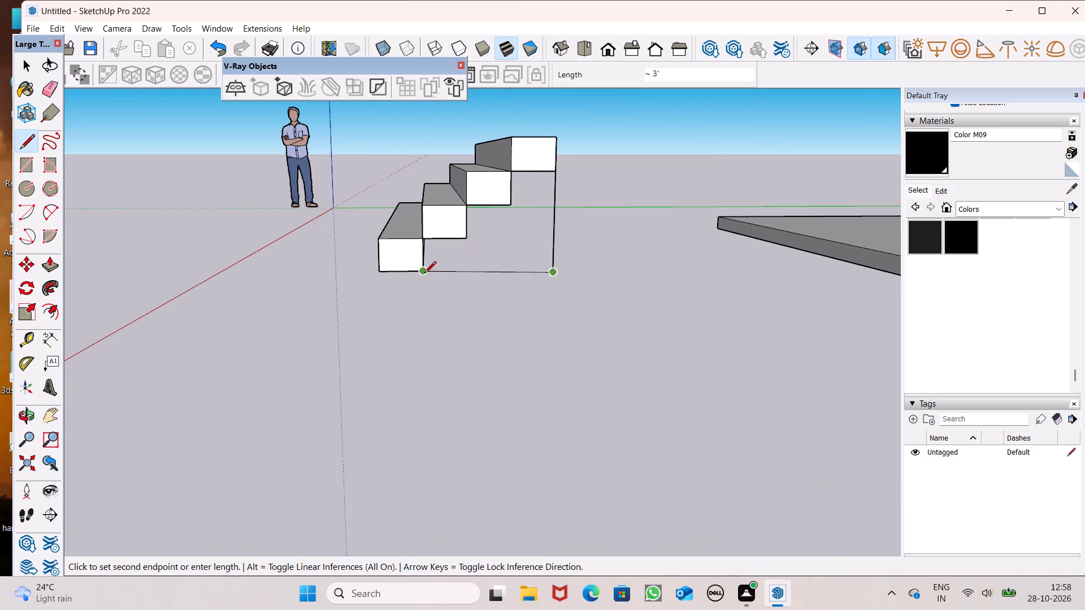
key(space)
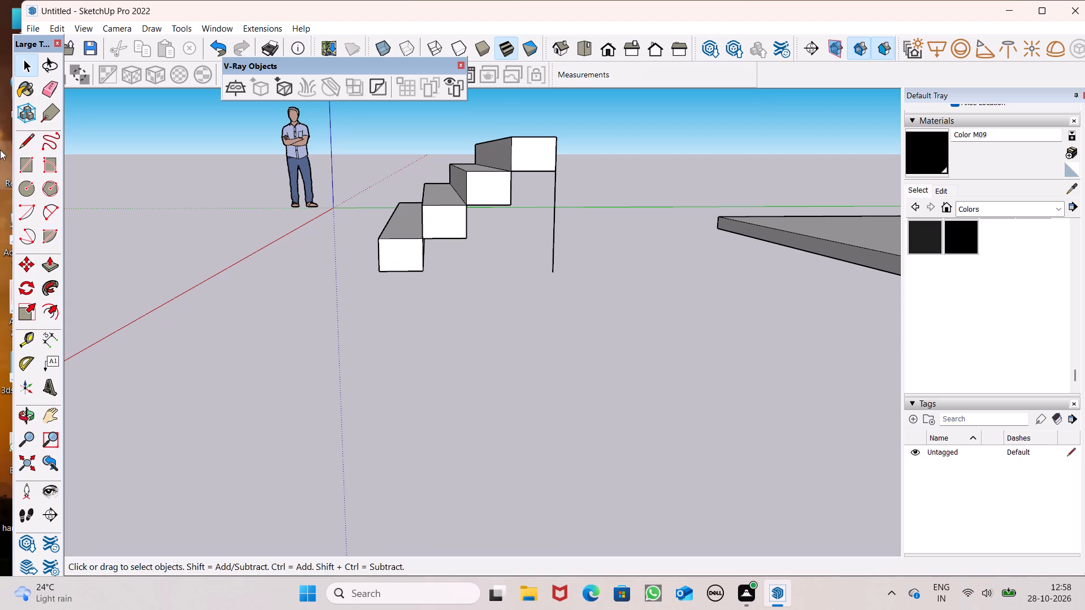
click(15, 144)
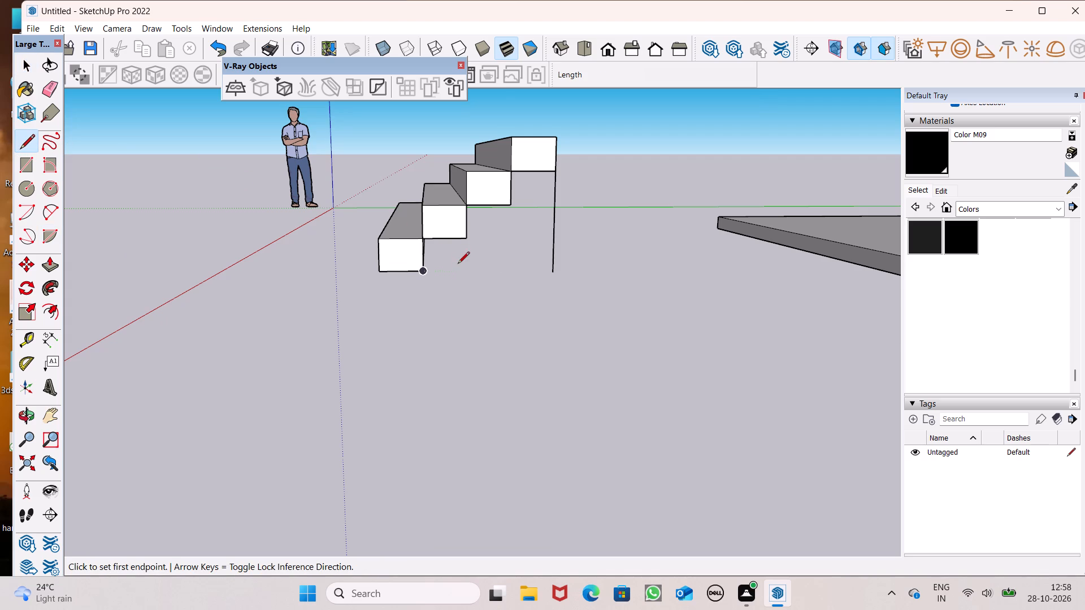
click(426, 273)
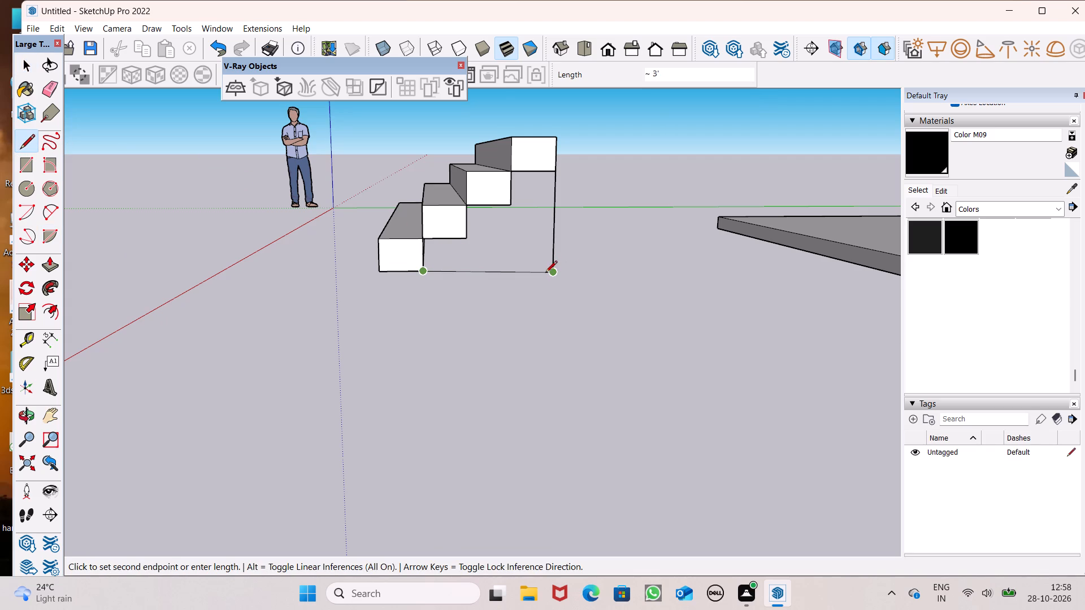
click(546, 274)
Push/pull the new face beneath the steps by about 12' 9 1/2" along the flight to fill its underside.
scroll(528, 276, down, 5)
middle_drag(458, 318, 949, 405)
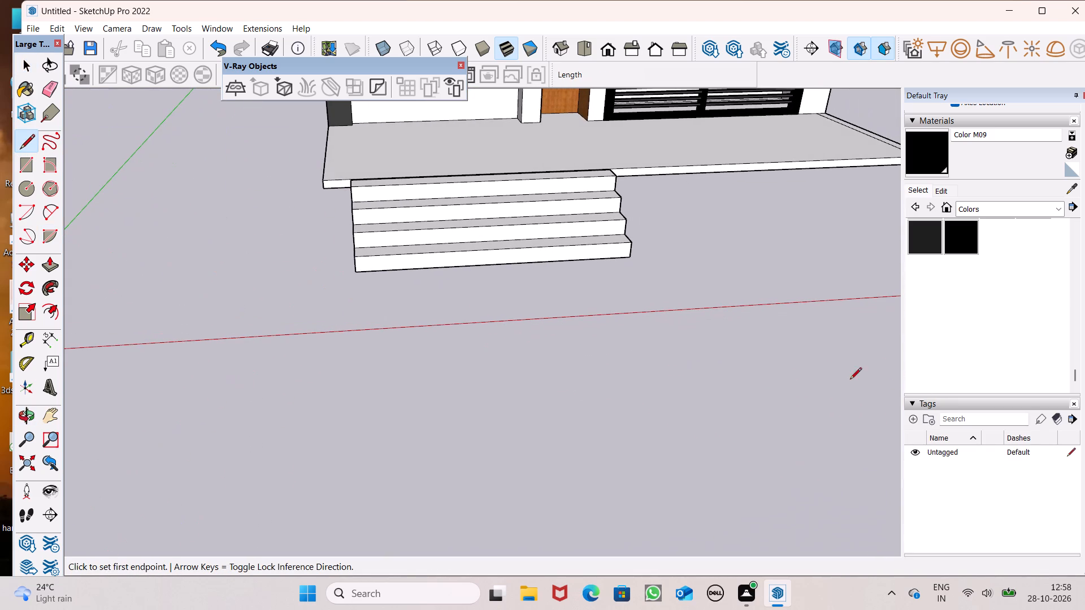
middle_drag(596, 246, 986, 280)
scroll(986, 280, up, 1)
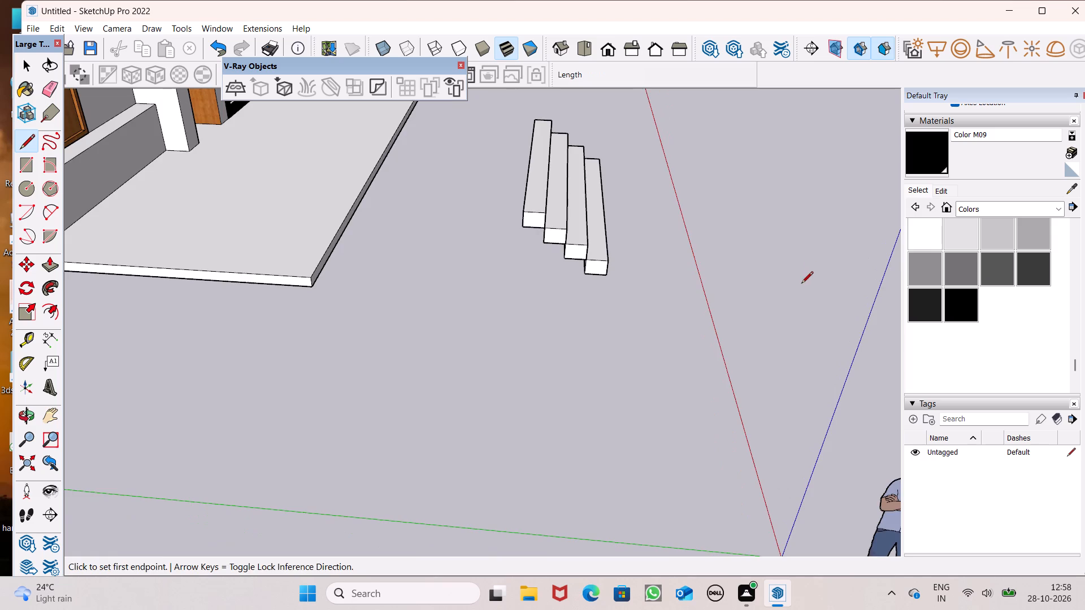
middle_drag(803, 285, 844, 57)
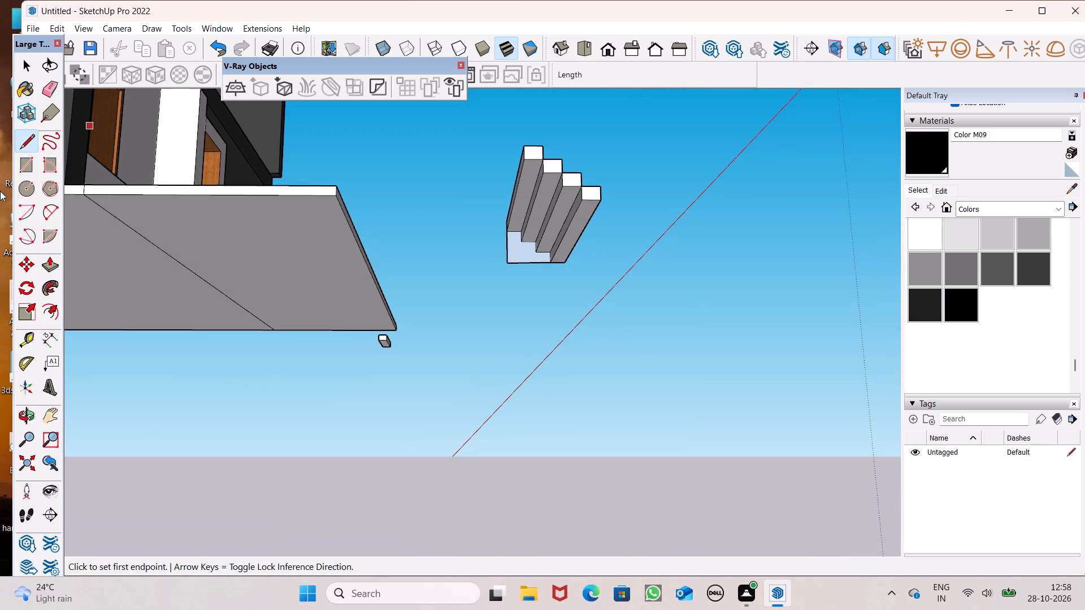
click(44, 263)
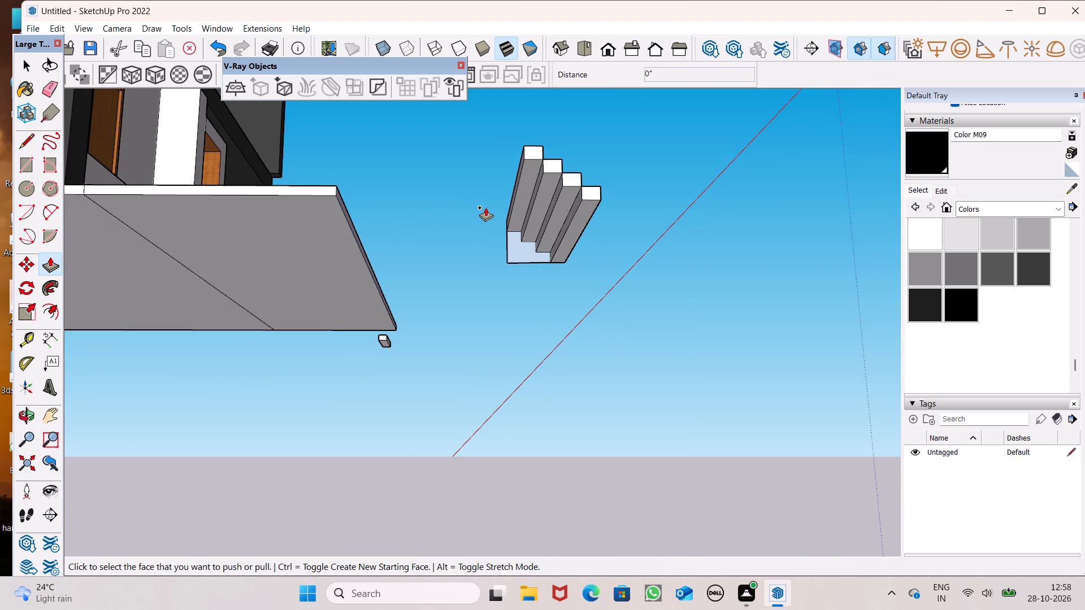
drag(529, 255, 606, 211)
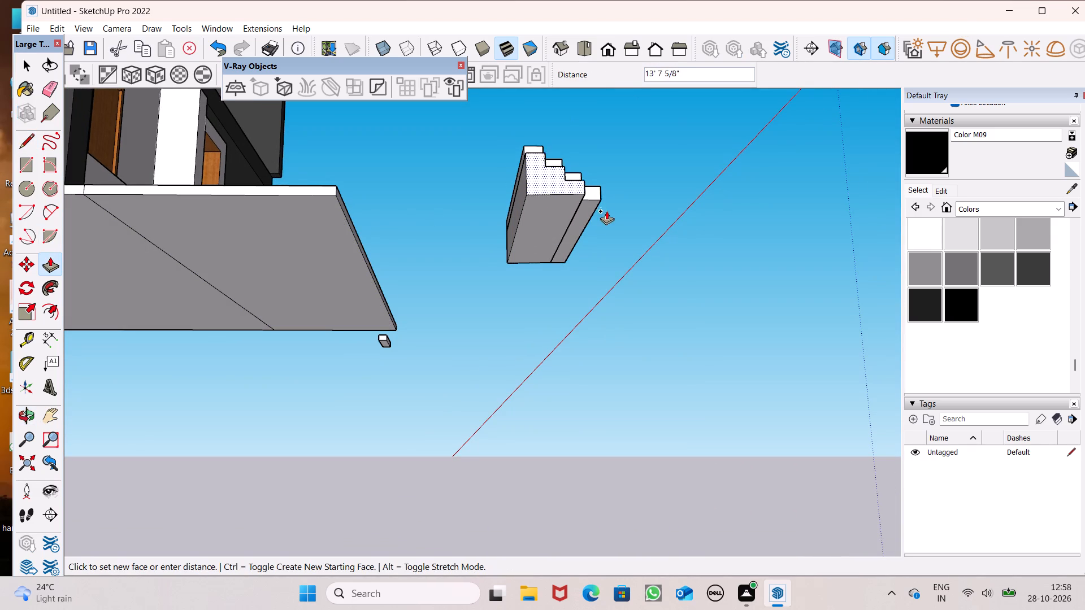
drag(606, 211, 596, 188)
Erase the leftover dividing lines on the filled flight's stepped end face and back face.
scroll(579, 146, down, 4)
middle_drag(569, 207, 533, 312)
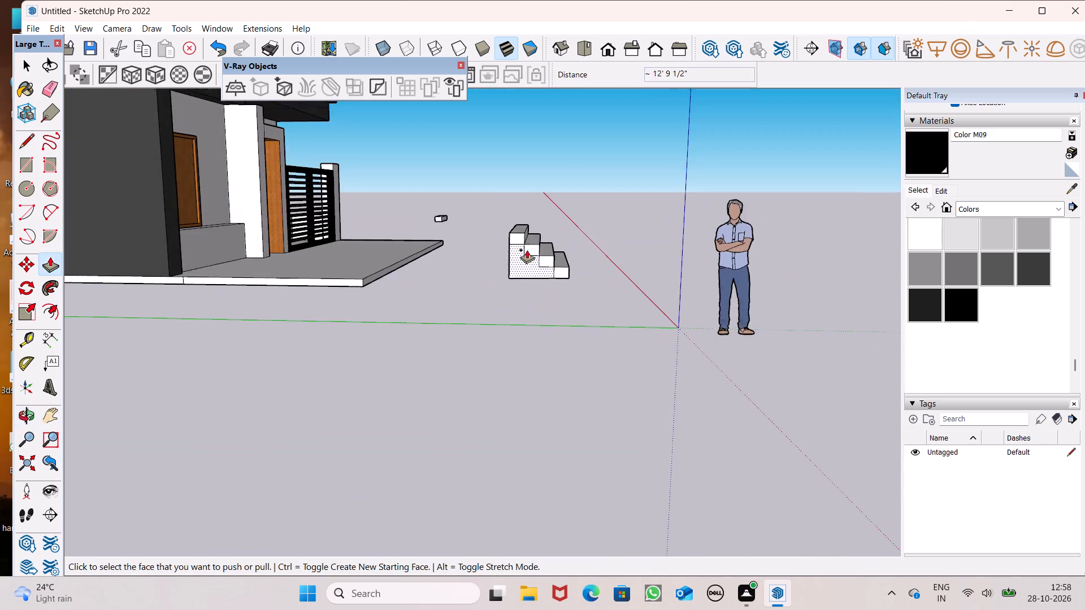
scroll(490, 197, up, 5)
click(42, 86)
scroll(514, 305, up, 2)
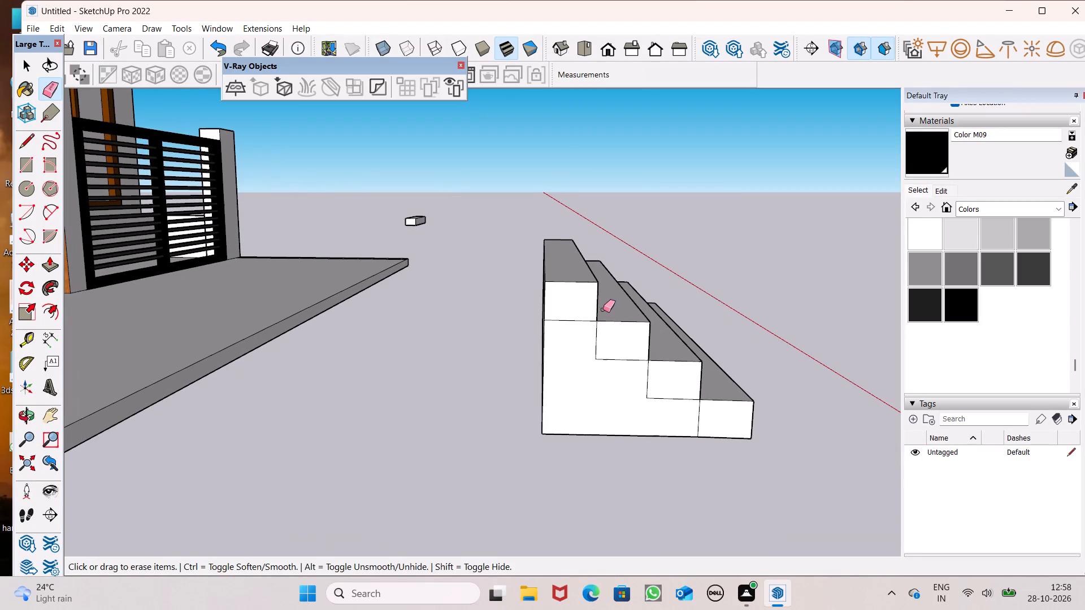
drag(578, 323, 619, 359)
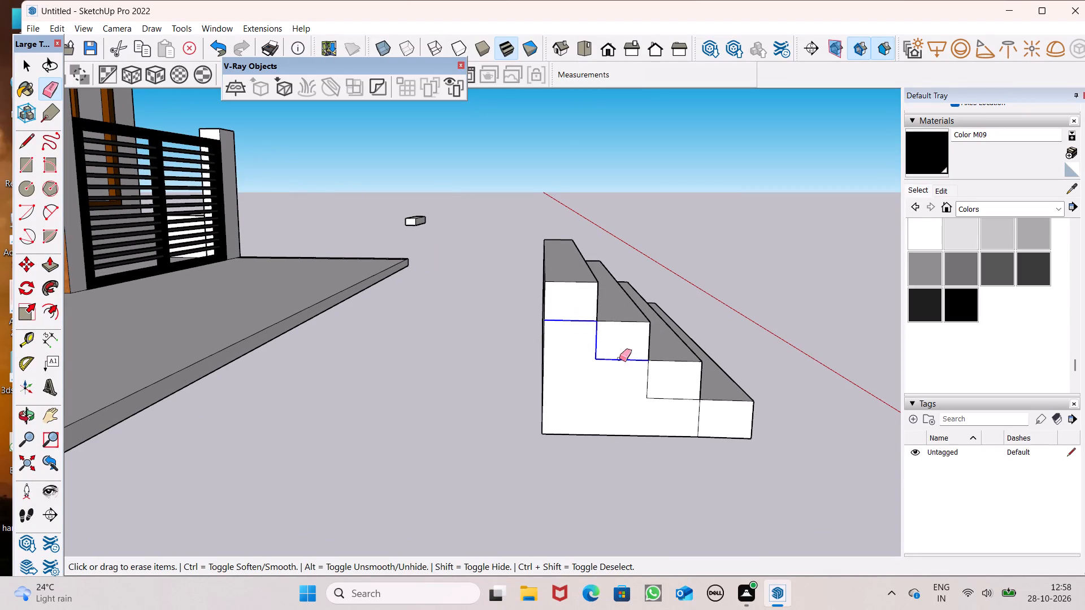
drag(619, 359, 702, 419)
scroll(615, 316, down, 4)
middle_drag(568, 318, 683, 317)
scroll(614, 298, up, 2)
drag(627, 289, 617, 305)
scroll(595, 284, down, 2)
middle_drag(708, 325, 681, 332)
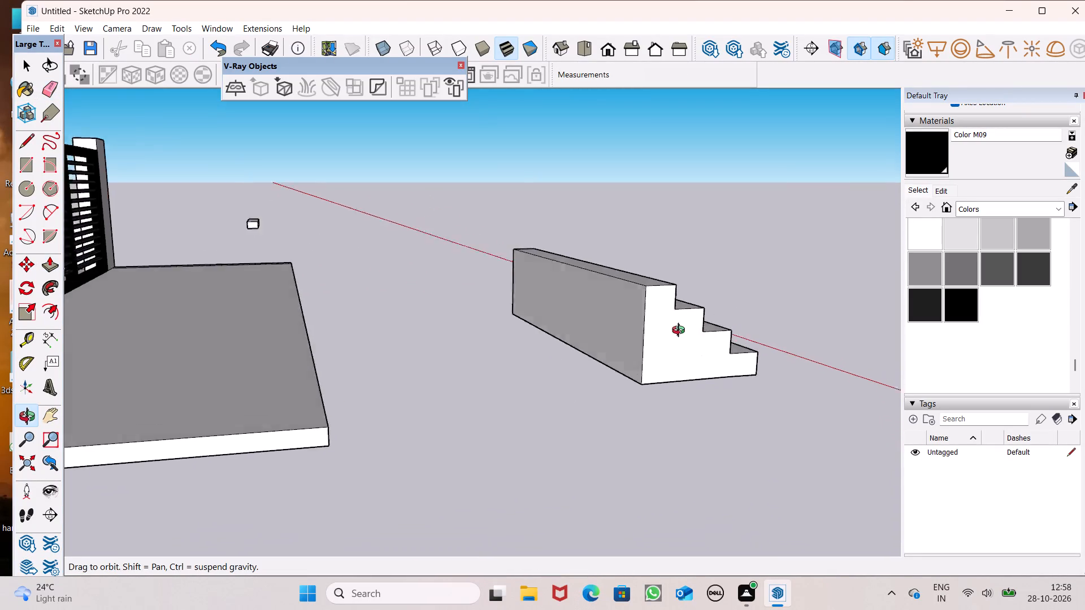
Erase the stepped dividing line on the other end face of the filled flight.
middle_drag(681, 332, 358, 288)
scroll(523, 268, down, 1)
middle_drag(731, 313, 279, 364)
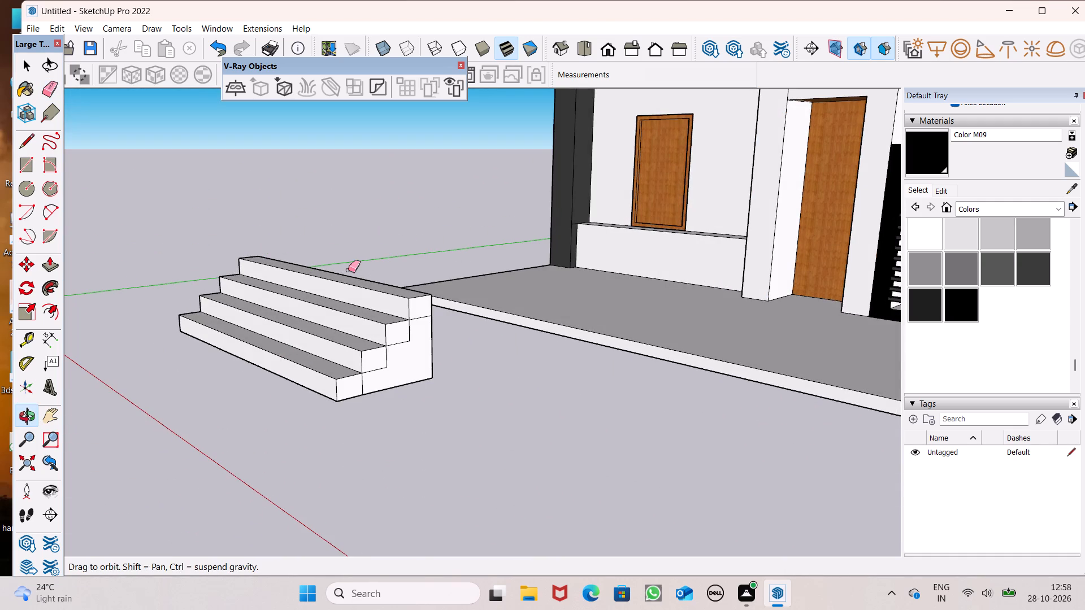
scroll(458, 258, down, 4)
scroll(407, 306, up, 13)
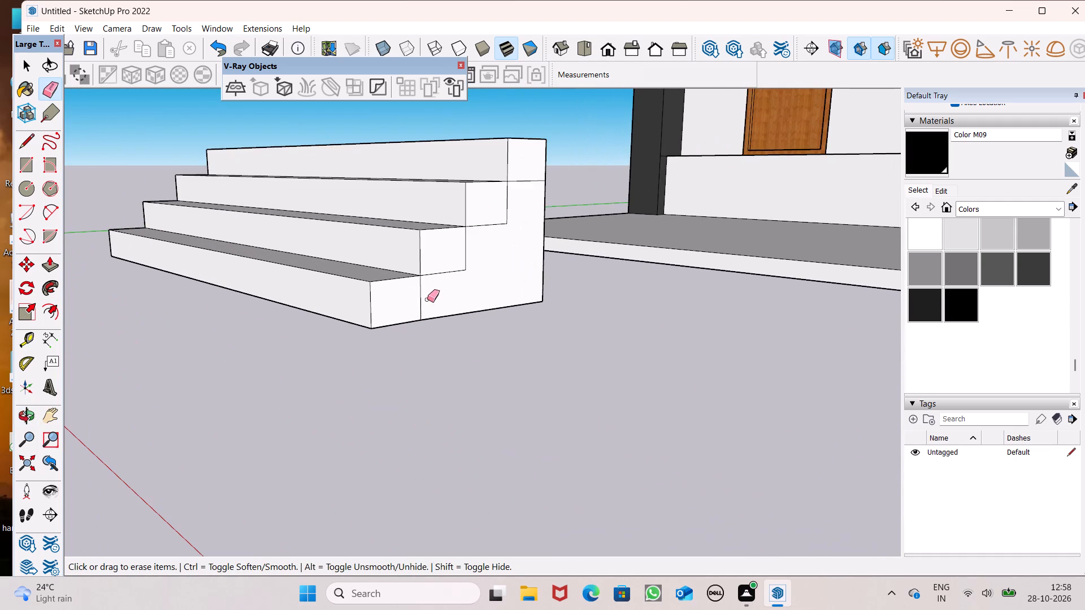
drag(418, 302, 522, 180)
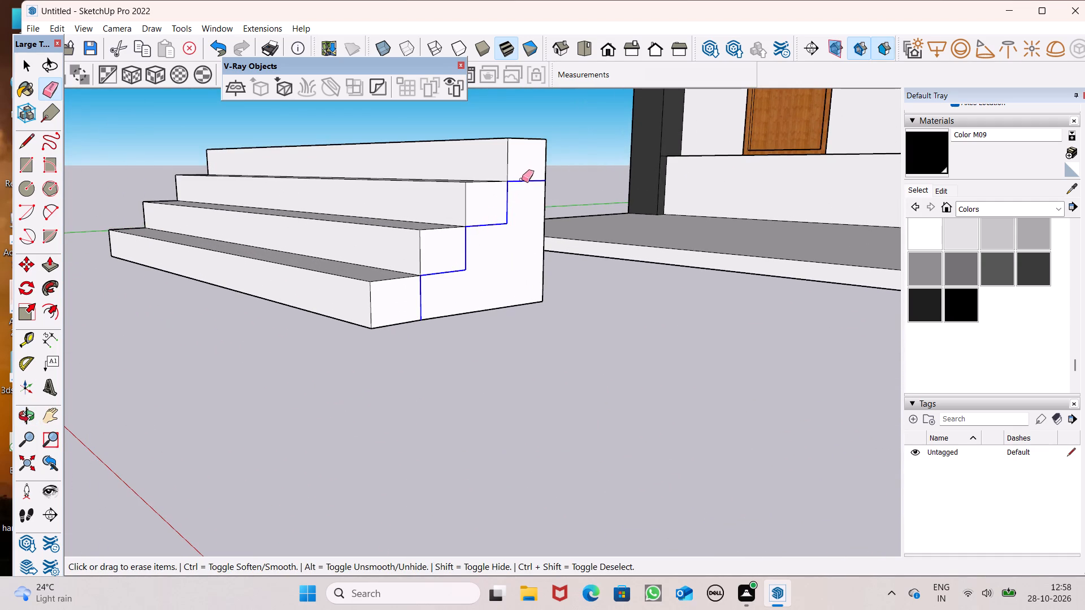
drag(522, 180, 523, 176)
Select all the connected geometry of the filled four-step flight and make it a group.
scroll(492, 291, down, 7)
key(space)
scroll(448, 330, down, 6)
middle_drag(440, 348, 589, 386)
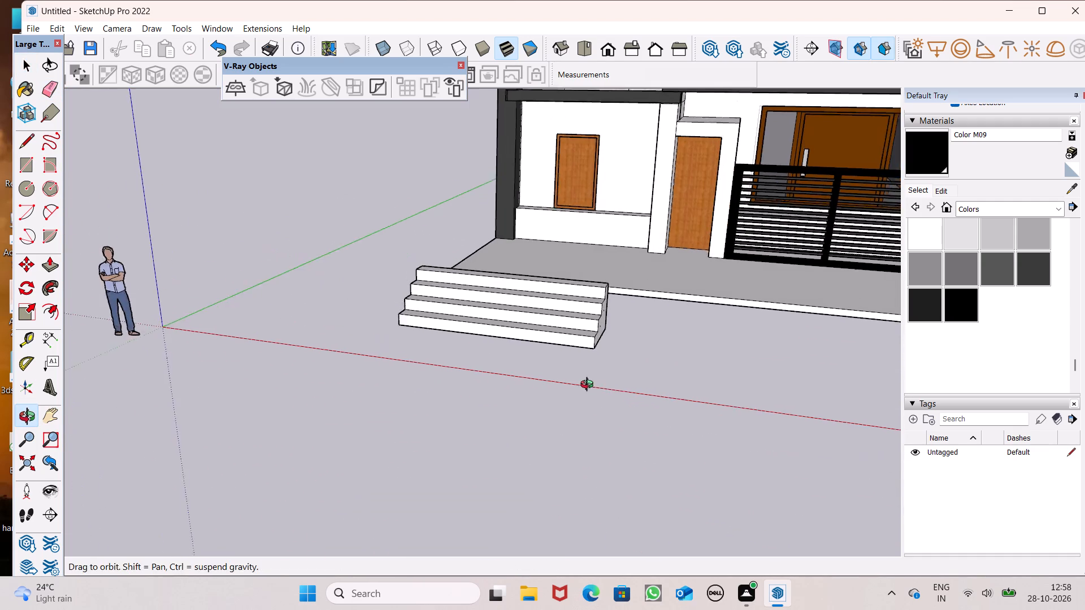
middle_drag(589, 386, 591, 385)
scroll(591, 386, up, 1)
triple_click(524, 282)
click(515, 292)
triple_click(511, 298)
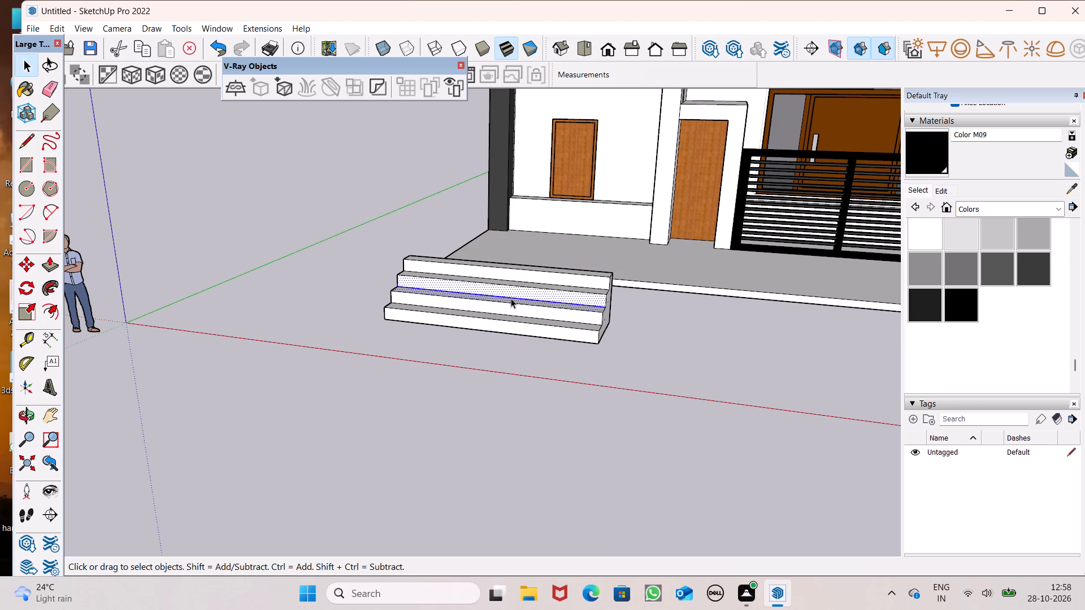
click(511, 298)
right_click(511, 296)
click(562, 416)
Move the stair group about 23' onto the porch, placing its back bottom corner against the base of the dark column.
scroll(505, 358, down, 3)
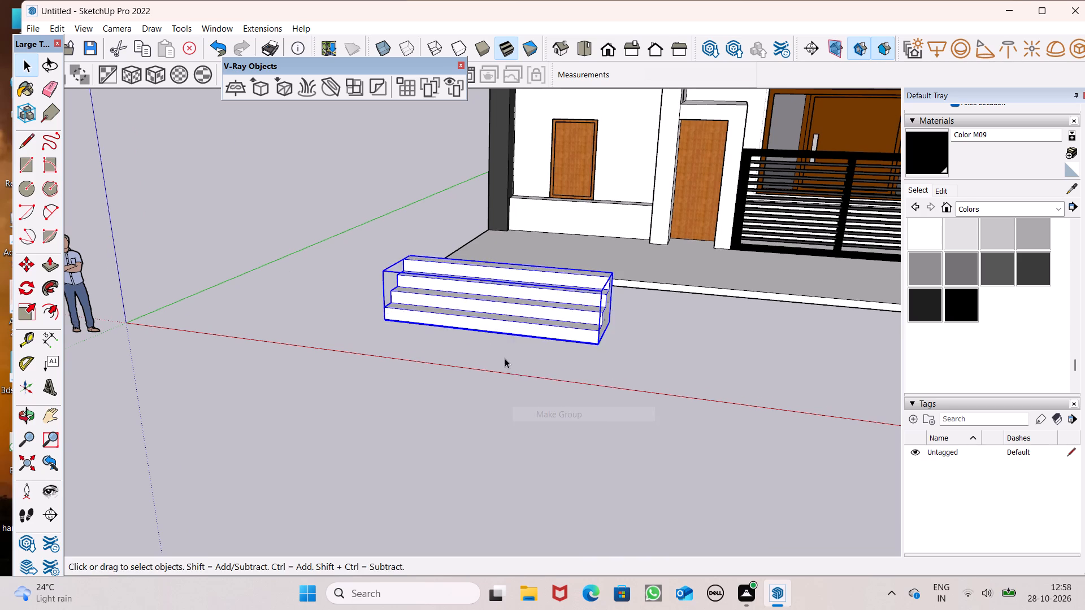
scroll(505, 358, down, 2)
middle_drag(721, 410, 1083, 517)
key(m)
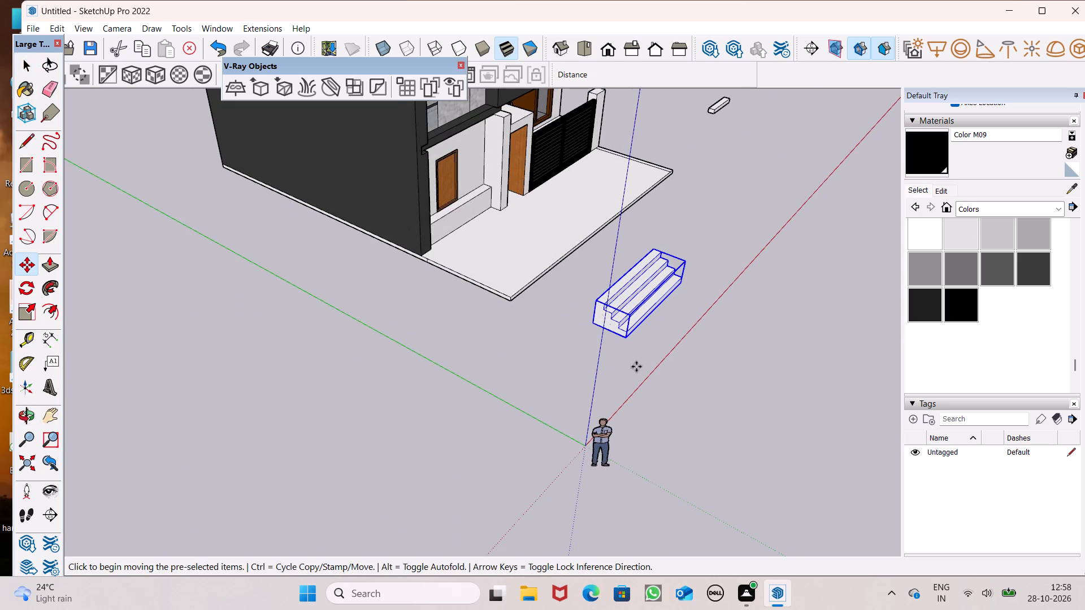
key(Return)
scroll(601, 319, up, 7)
drag(585, 325, 329, 90)
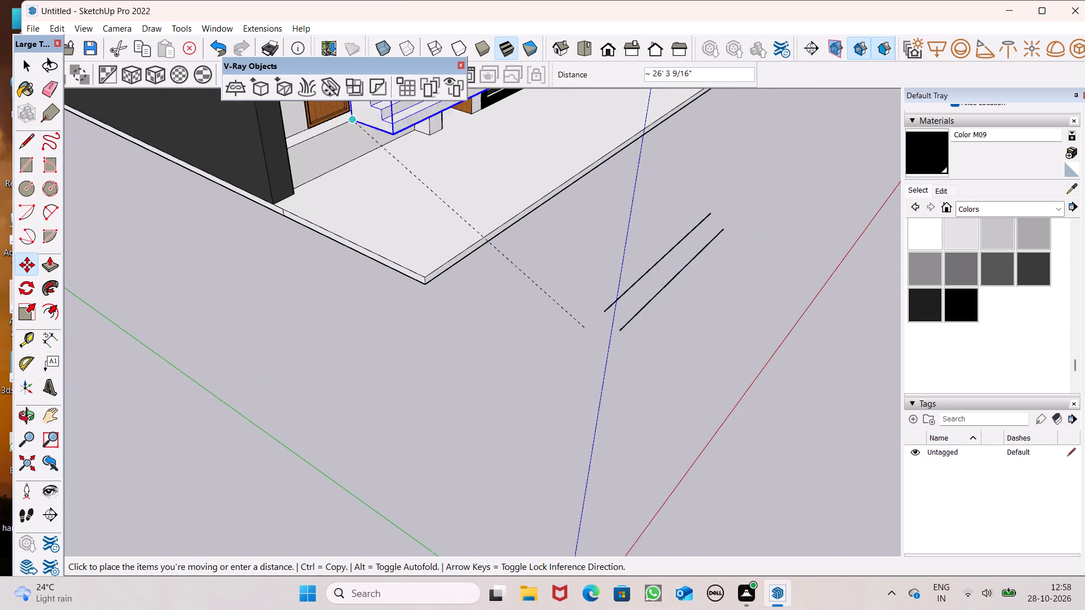
drag(329, 90, 296, 221)
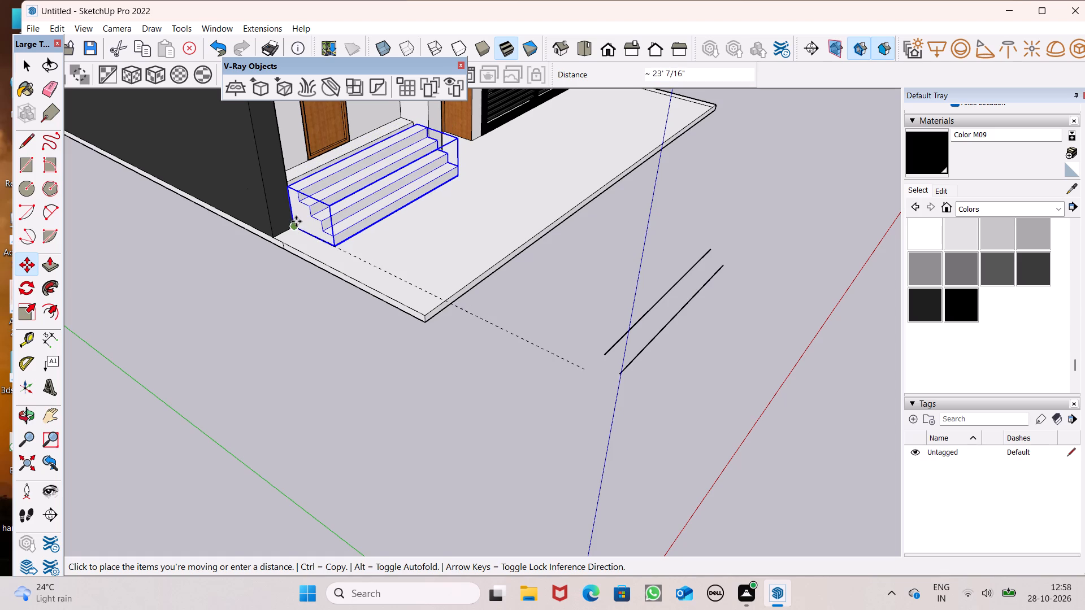
drag(296, 221, 293, 220)
Delete the two parallel lines left on the ground where the stair stood.
scroll(303, 191, down, 5)
middle_drag(371, 242, 2, 287)
scroll(519, 246, up, 3)
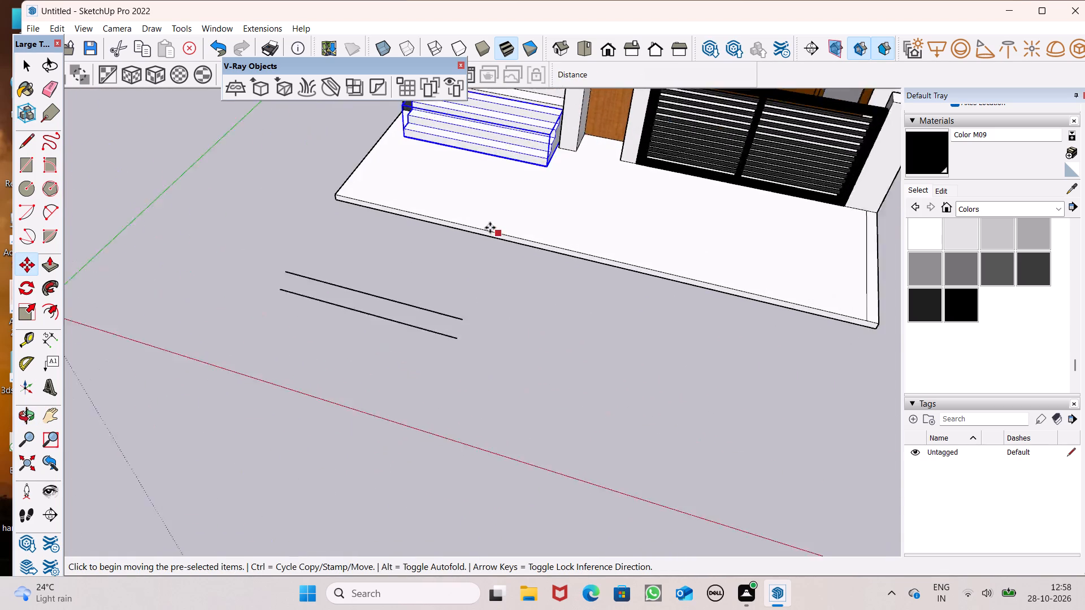
scroll(490, 228, up, 4)
scroll(521, 250, down, 5)
key(space)
click(531, 326)
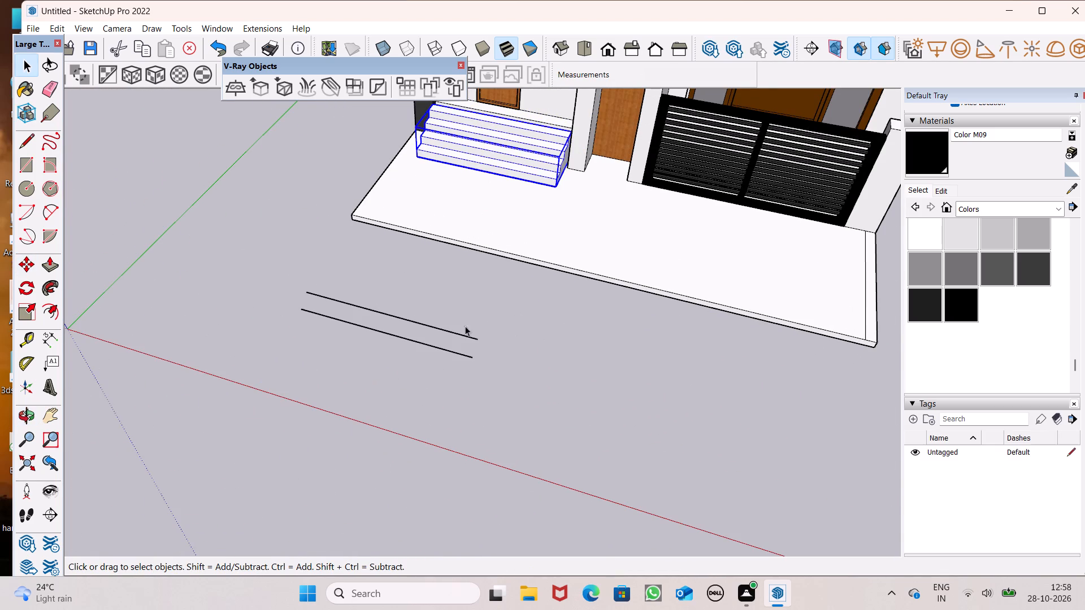
drag(370, 287, 523, 390)
scroll(473, 333, up, 5)
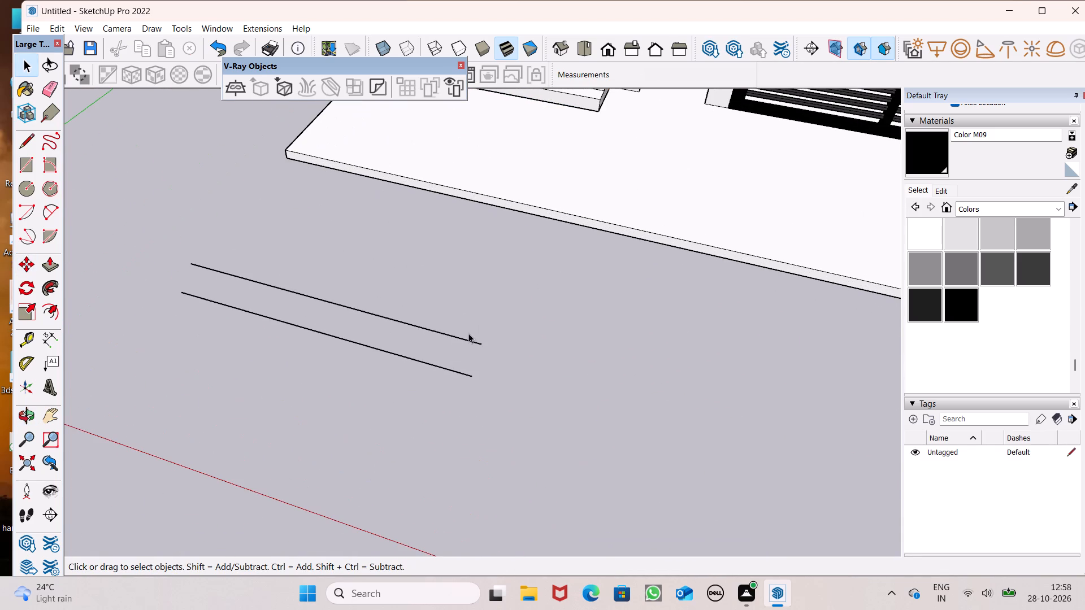
drag(461, 337, 464, 343)
click(462, 371)
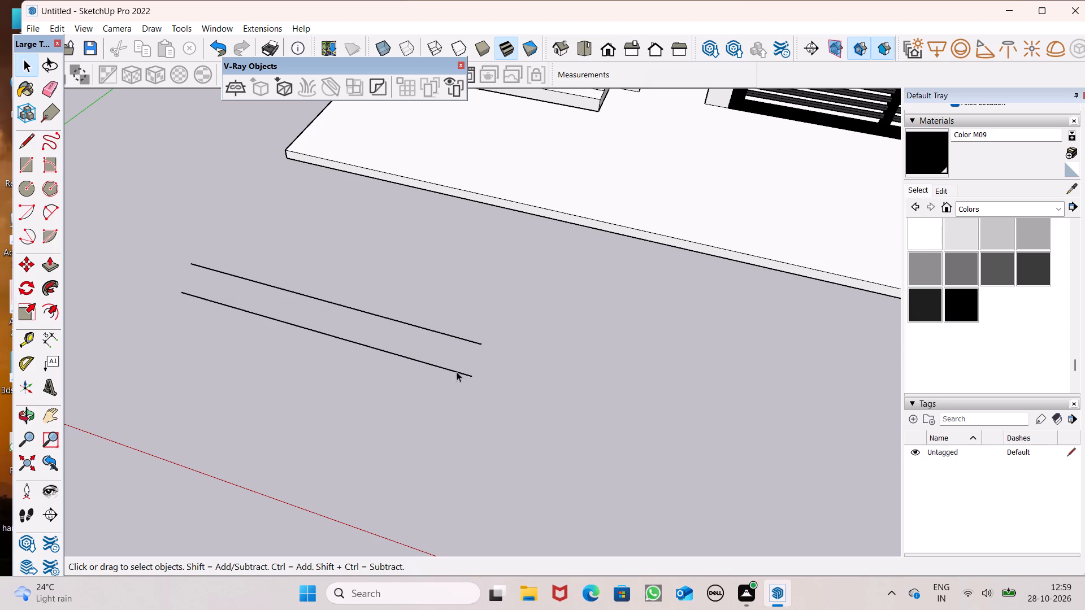
click(457, 372)
key(Delete)
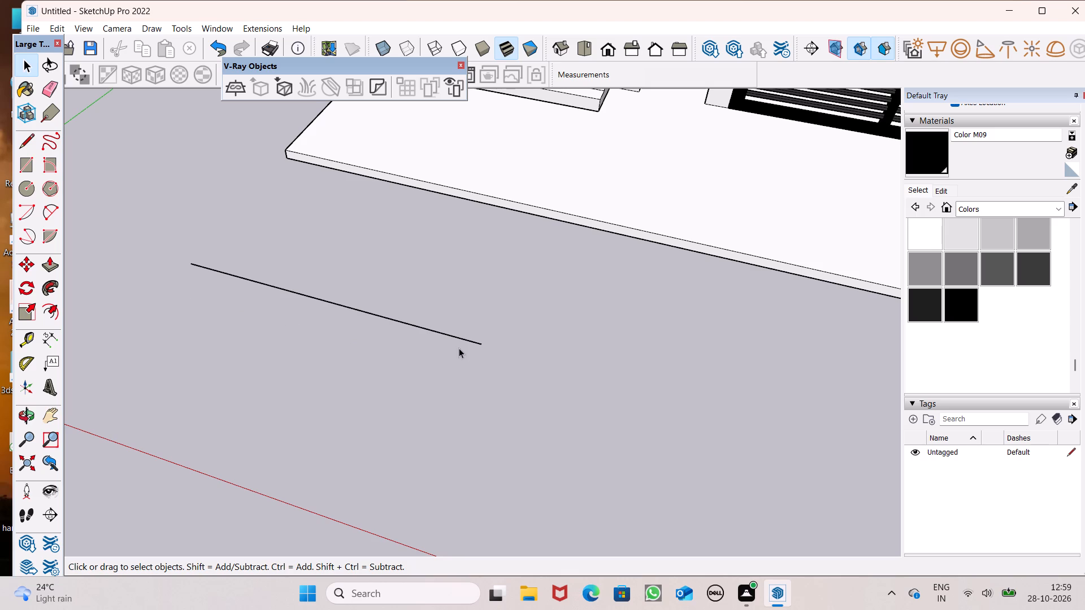
click(466, 339)
key(Delete)
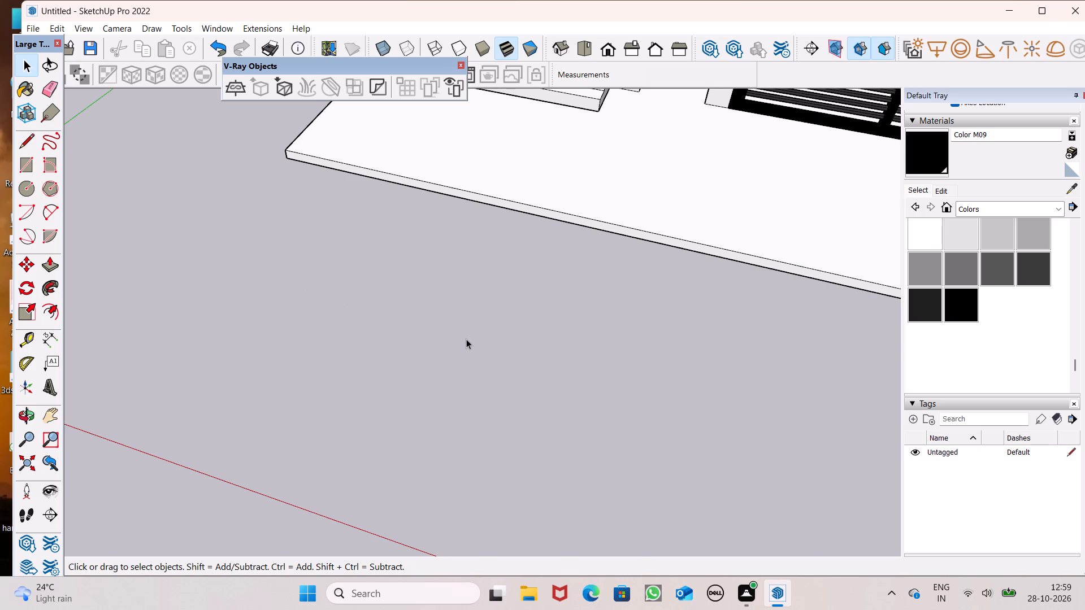
Move the stair group by its top back corner beside the white pillar to the upper front corner of the ledge below the door.
scroll(483, 393, down, 7)
scroll(531, 341, down, 4)
scroll(478, 137, up, 7)
middle_drag(505, 259, 394, 242)
scroll(511, 254, up, 1)
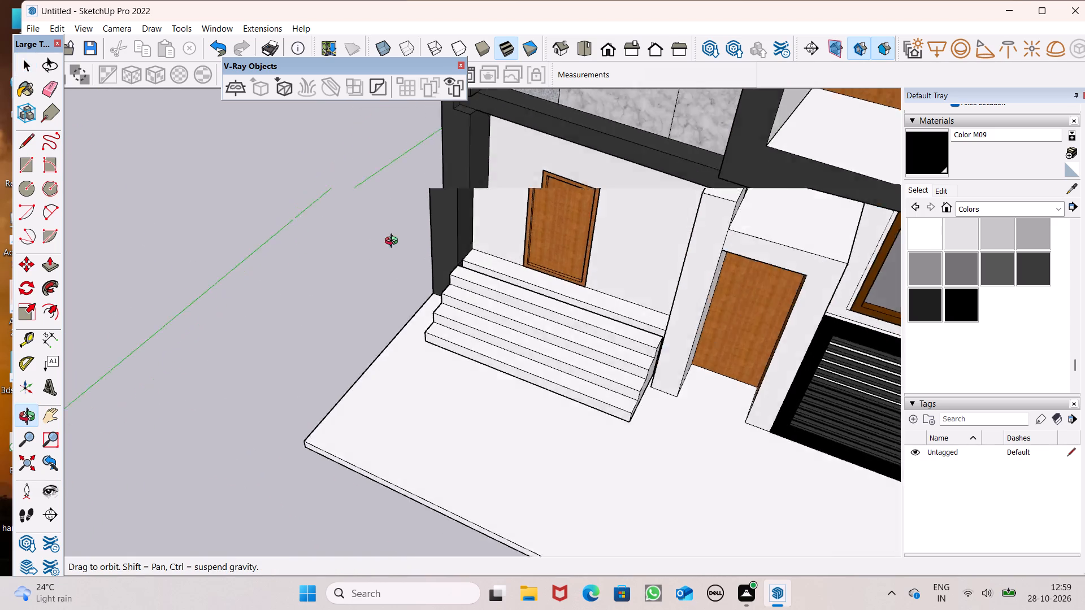
middle_drag(394, 242, 416, 194)
middle_drag(392, 290, 693, 217)
scroll(302, 318, up, 4)
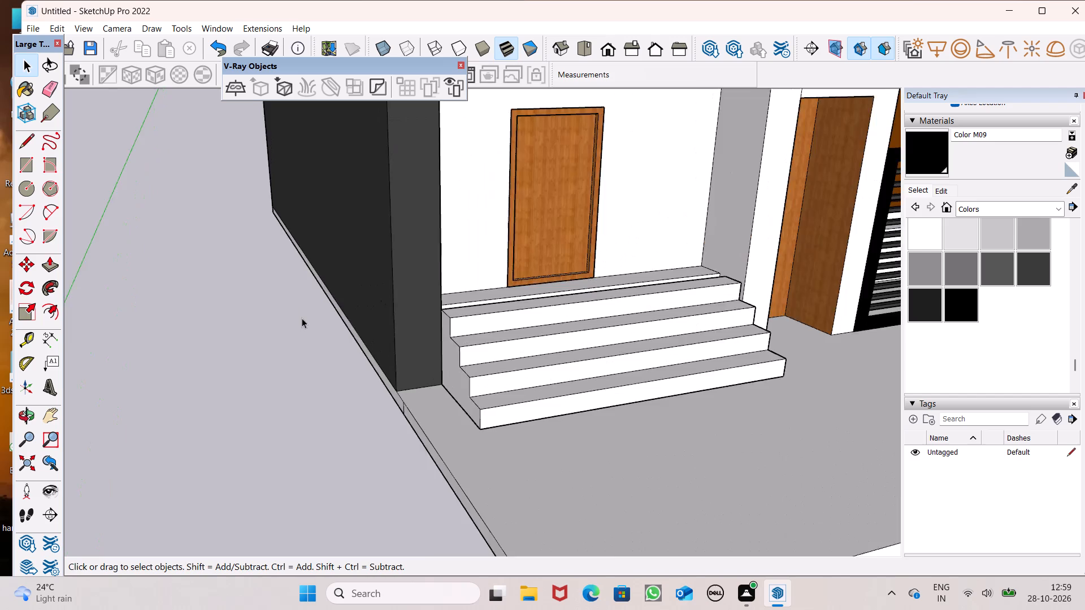
scroll(302, 320, down, 3)
middle_drag(365, 374, 338, 409)
click(447, 358)
scroll(427, 291, up, 6)
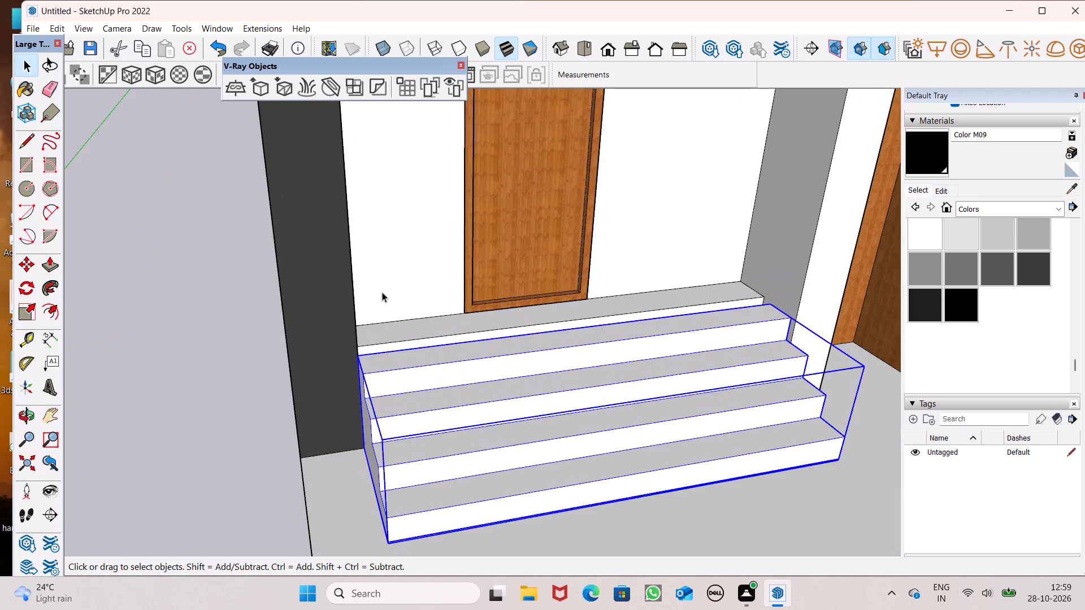
middle_drag(437, 339, 158, 474)
scroll(158, 474, up, 1)
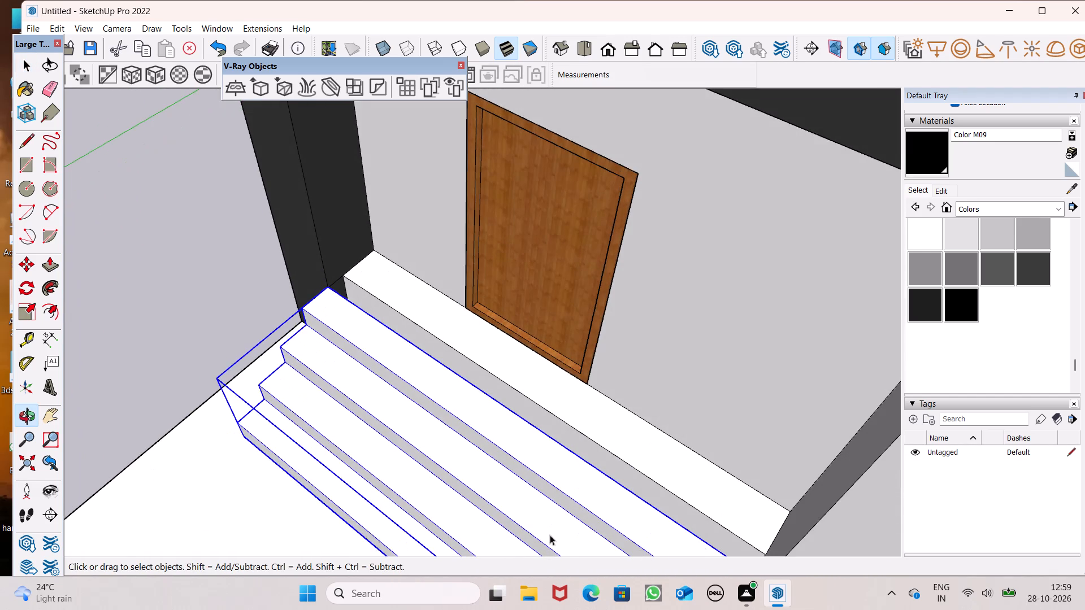
scroll(804, 549, up, 4)
scroll(778, 474, down, 6)
scroll(761, 520, up, 7)
scroll(624, 417, down, 5)
scroll(640, 490, up, 3)
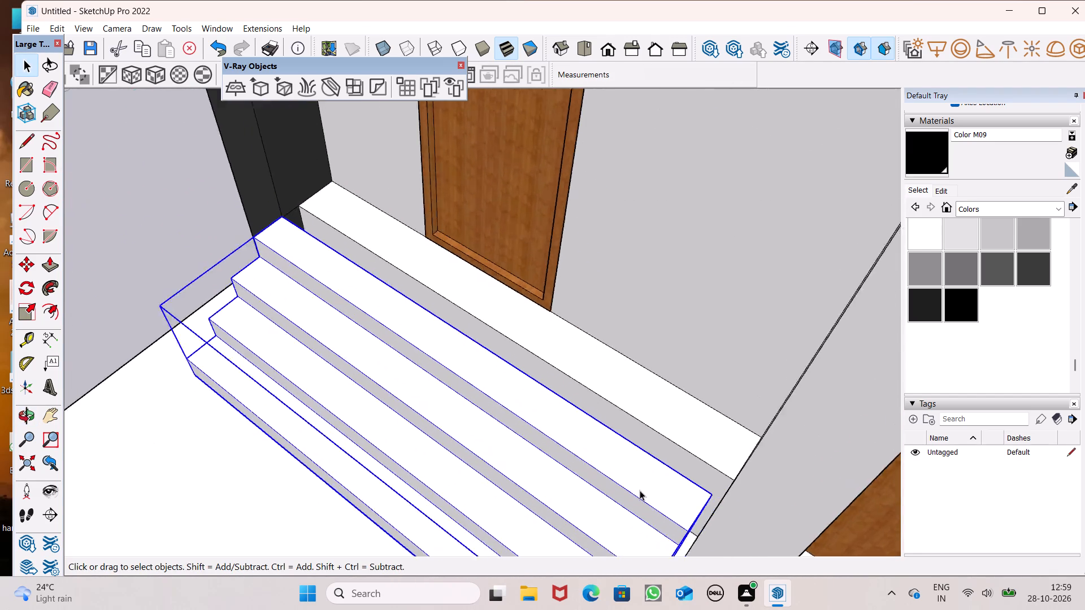
scroll(640, 490, up, 4)
scroll(689, 485, up, 1)
middle_drag(678, 494, 547, 451)
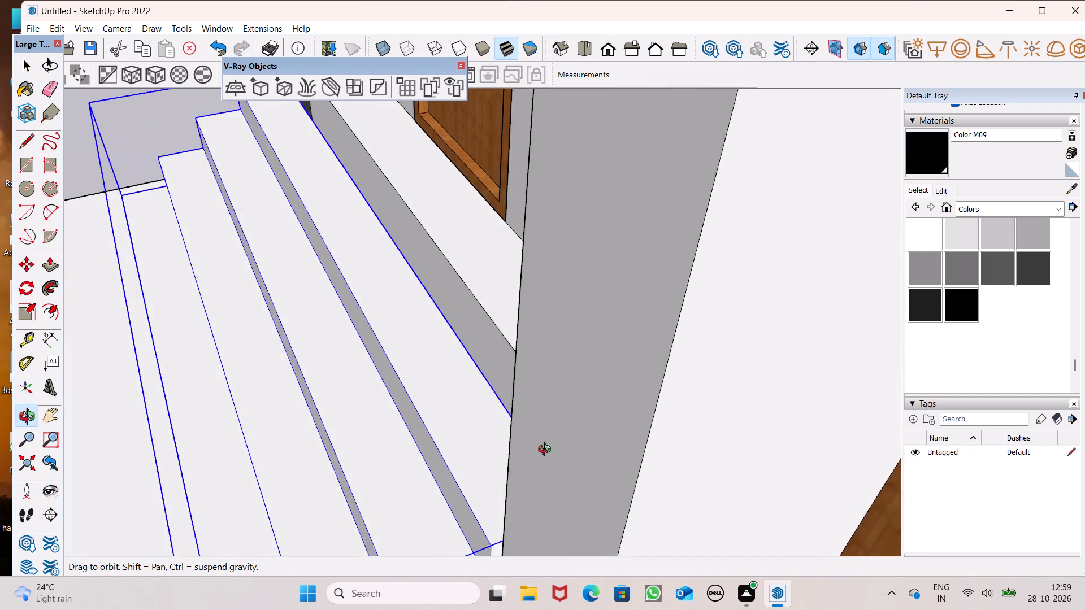
middle_drag(547, 451, 509, 472)
scroll(312, 222, down, 4)
middle_drag(352, 234, 700, 178)
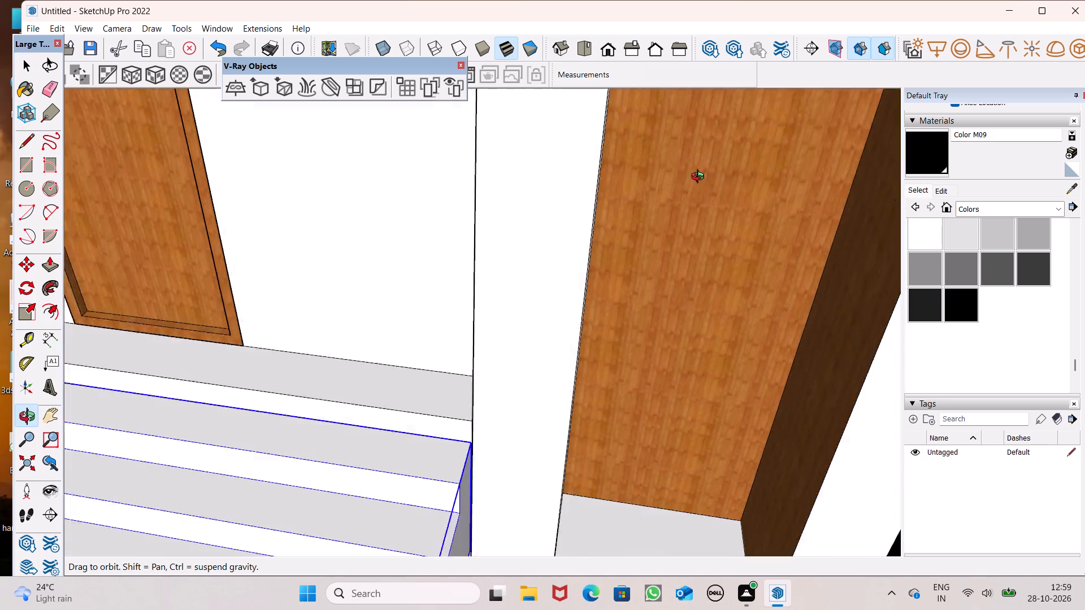
middle_drag(700, 178, 783, 178)
key(m)
key(Return)
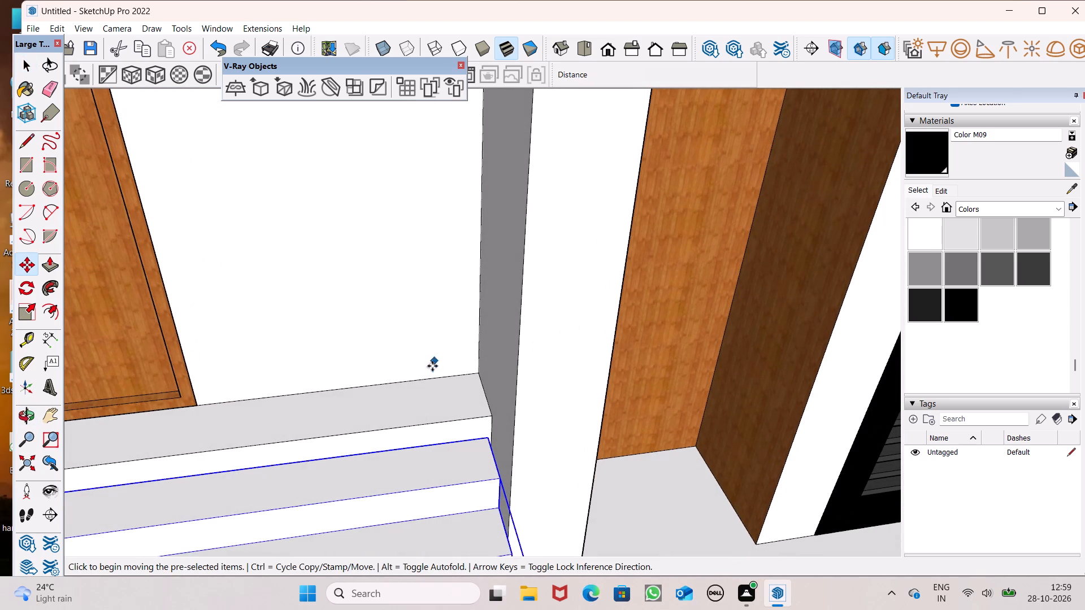
drag(489, 439, 489, 438)
drag(489, 438, 489, 420)
Examine the stair's fit against the ledge, column and pillar from the side and front, along with the whole facade.
scroll(487, 358, down, 7)
scroll(506, 294, down, 6)
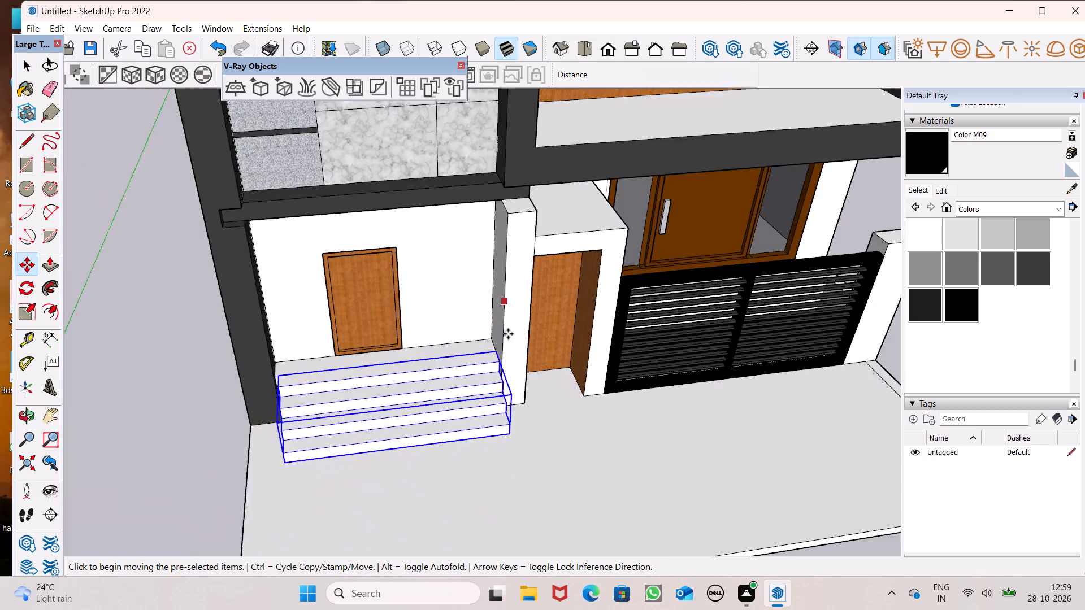
scroll(508, 334, down, 1)
middle_drag(499, 437, 839, 233)
scroll(633, 403, down, 3)
middle_drag(540, 504, 523, 549)
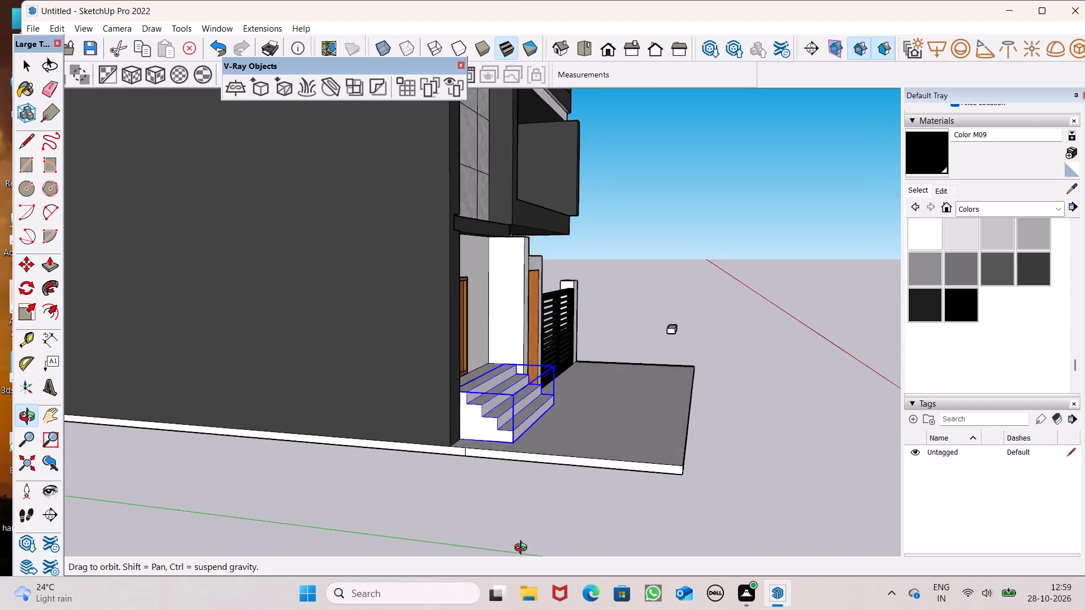
middle_drag(523, 549, 500, 480)
key(space)
click(497, 474)
scroll(488, 320, up, 6)
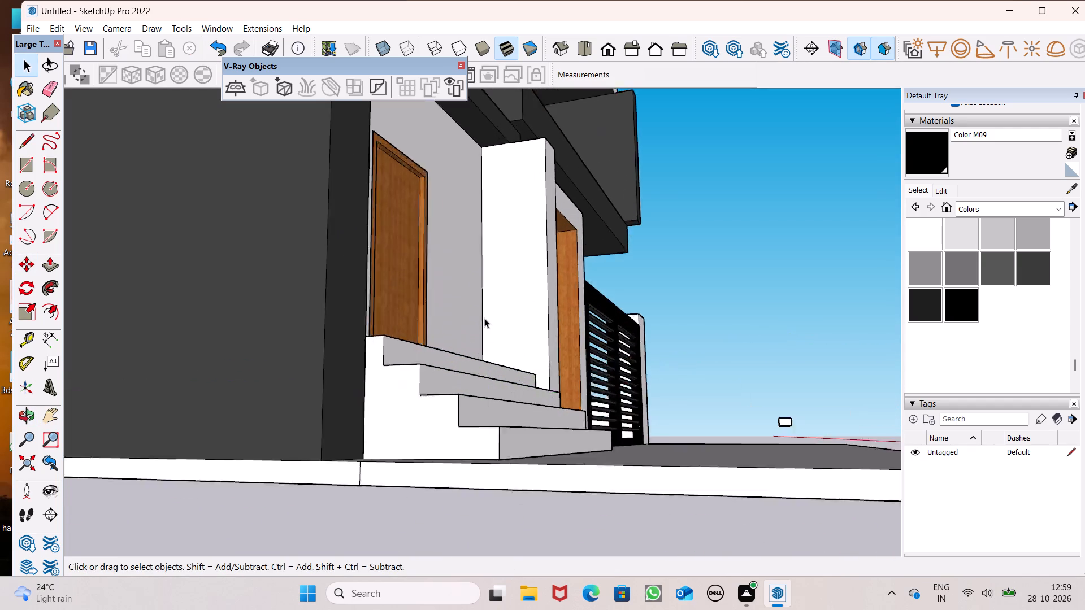
scroll(484, 318, up, 2)
scroll(493, 346, down, 13)
middle_drag(463, 381, 220, 455)
scroll(478, 348, down, 4)
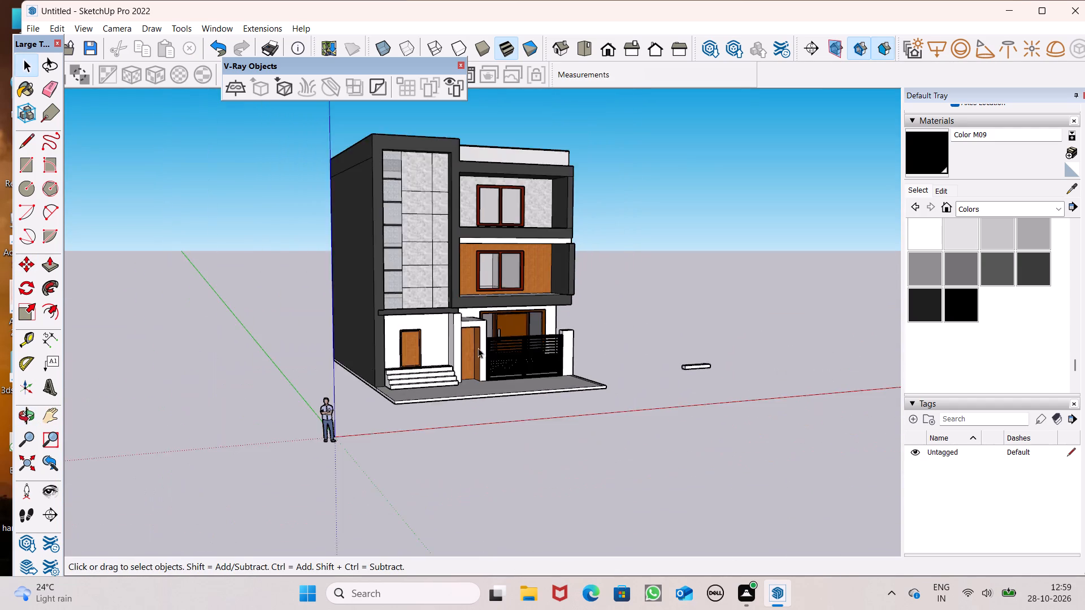
scroll(478, 348, down, 7)
middle_drag(467, 358, 325, 419)
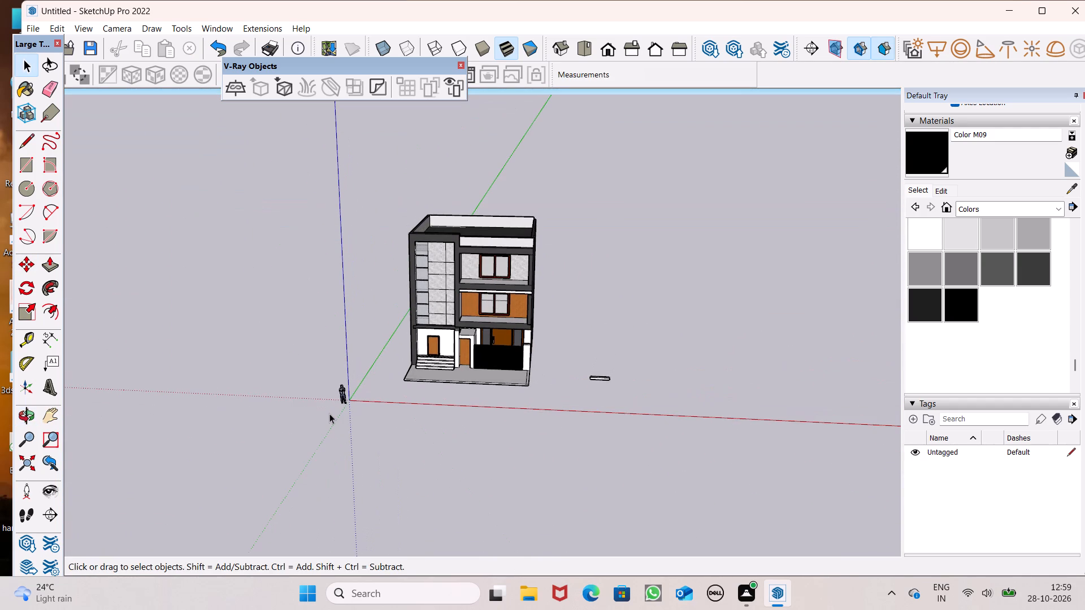
Explode the stair group at the front entrance into loose faces.
scroll(381, 338, up, 5)
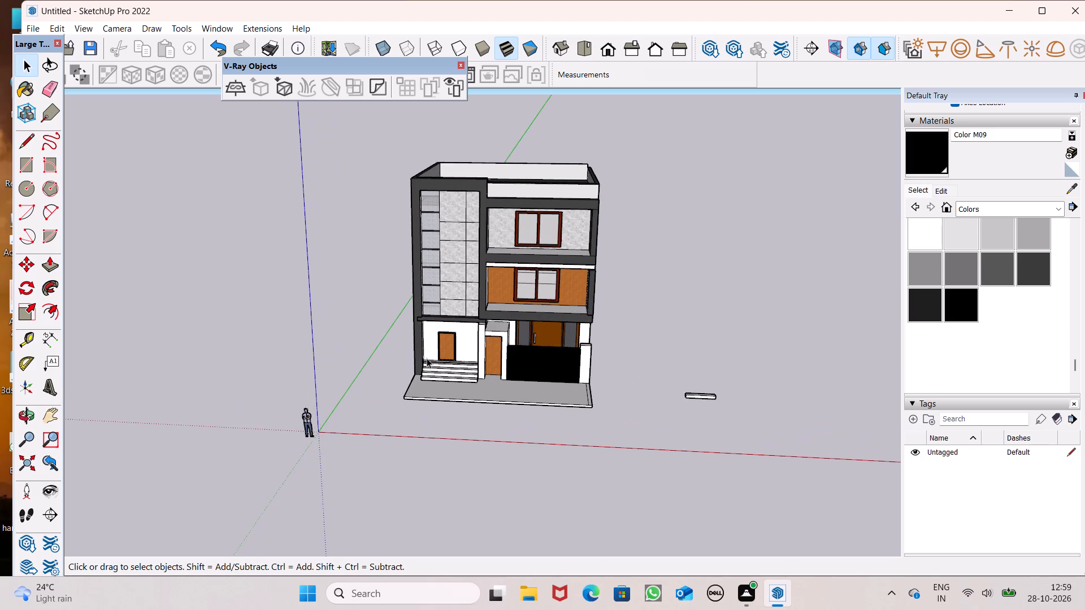
scroll(427, 373, up, 14)
click(435, 373)
right_click(437, 372)
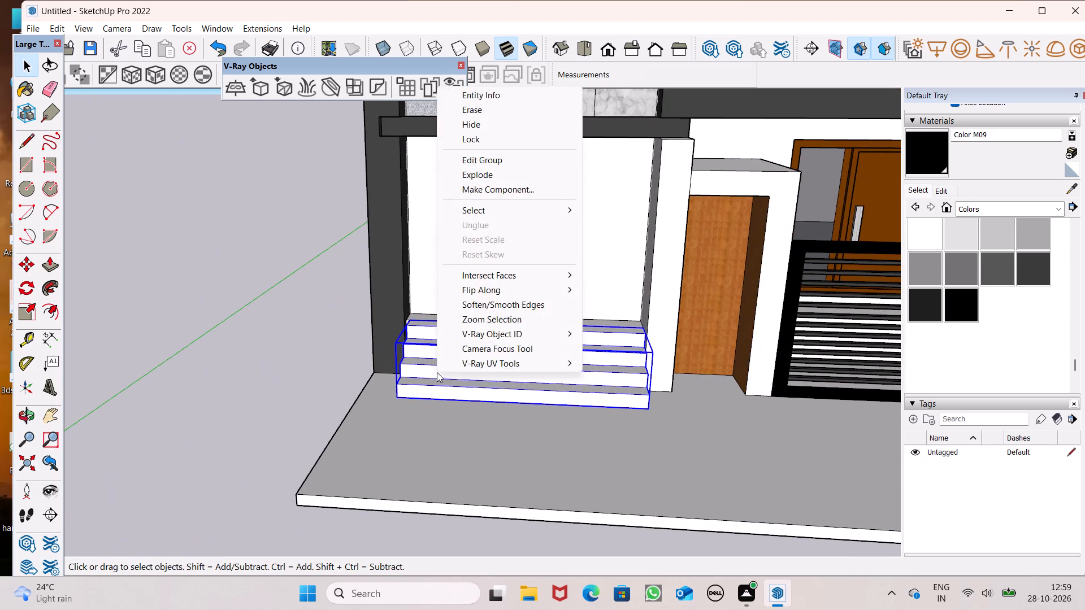
click(512, 168)
scroll(512, 176, down, 5)
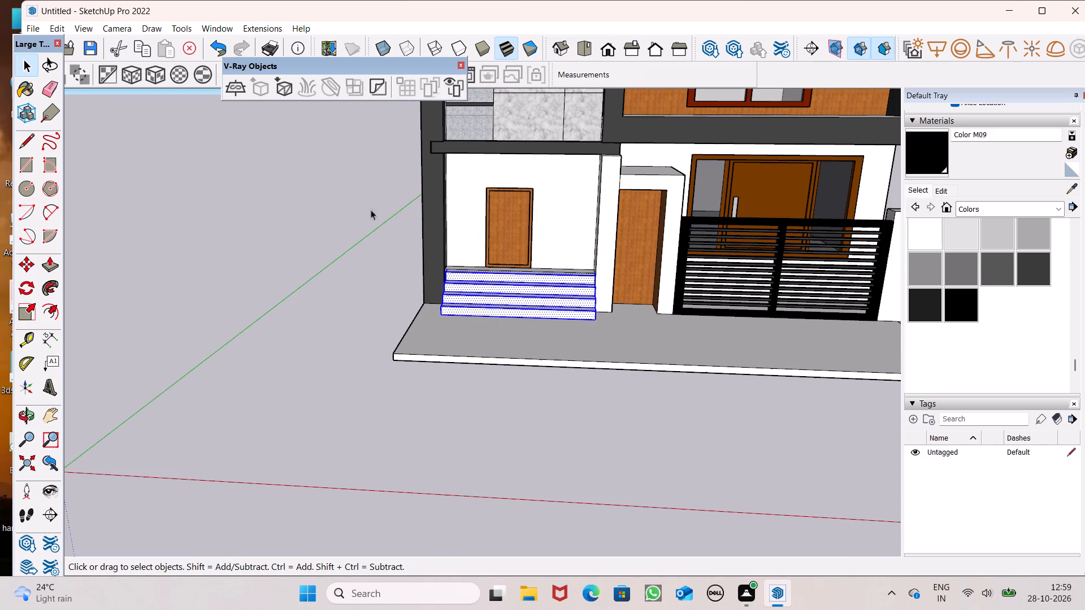
click(262, 198)
Paint the four risers of the front entrance stair with black Color M09.
scroll(425, 209, up, 4)
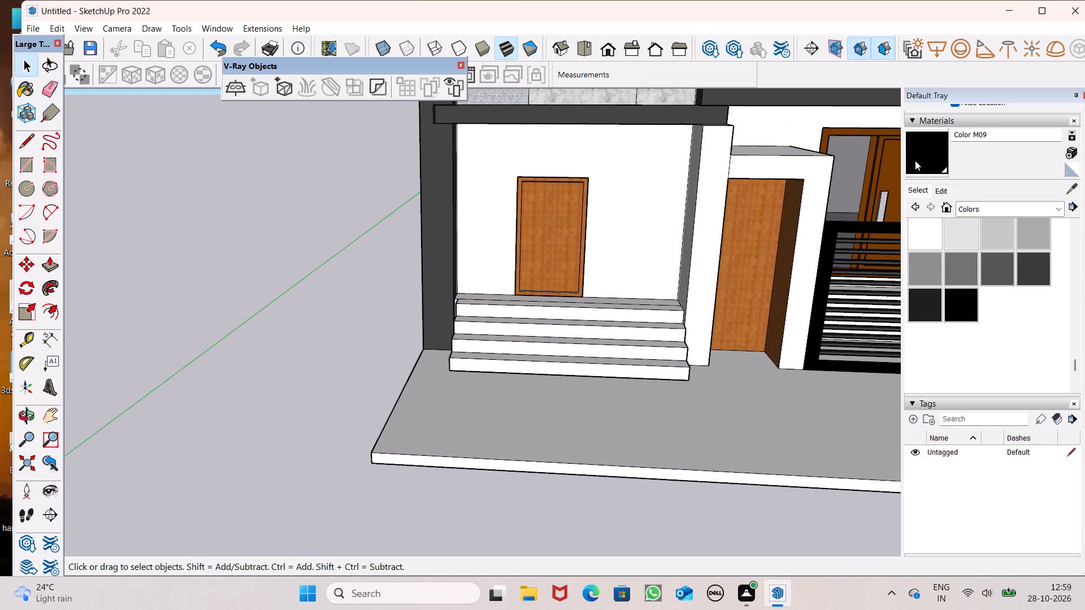
click(915, 160)
scroll(563, 309, up, 6)
click(487, 311)
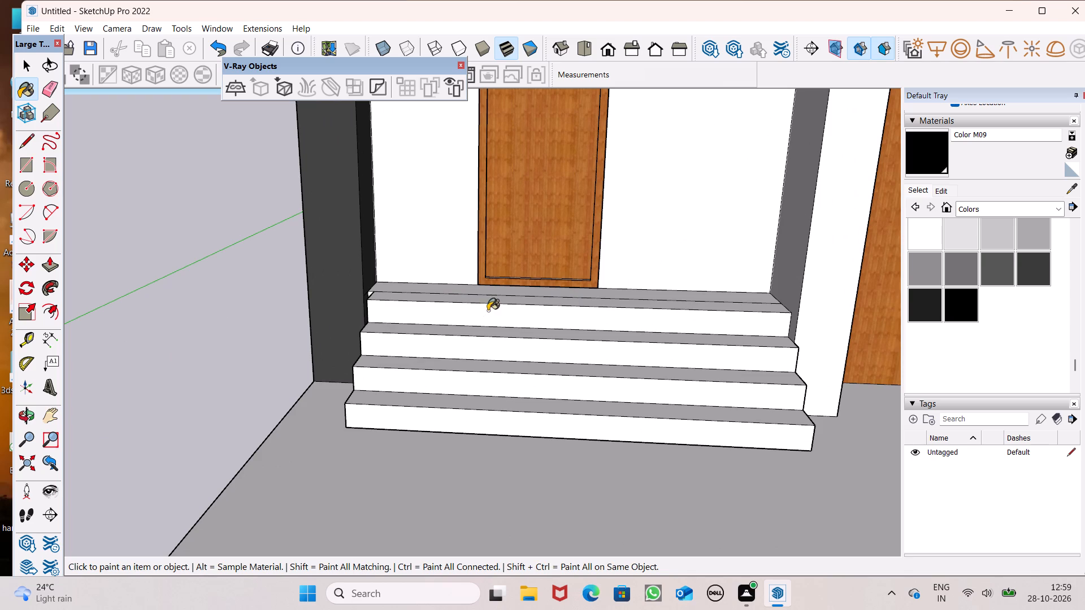
click(493, 343)
scroll(511, 332, down, 3)
scroll(554, 382, up, 1)
middle_drag(555, 380, 568, 322)
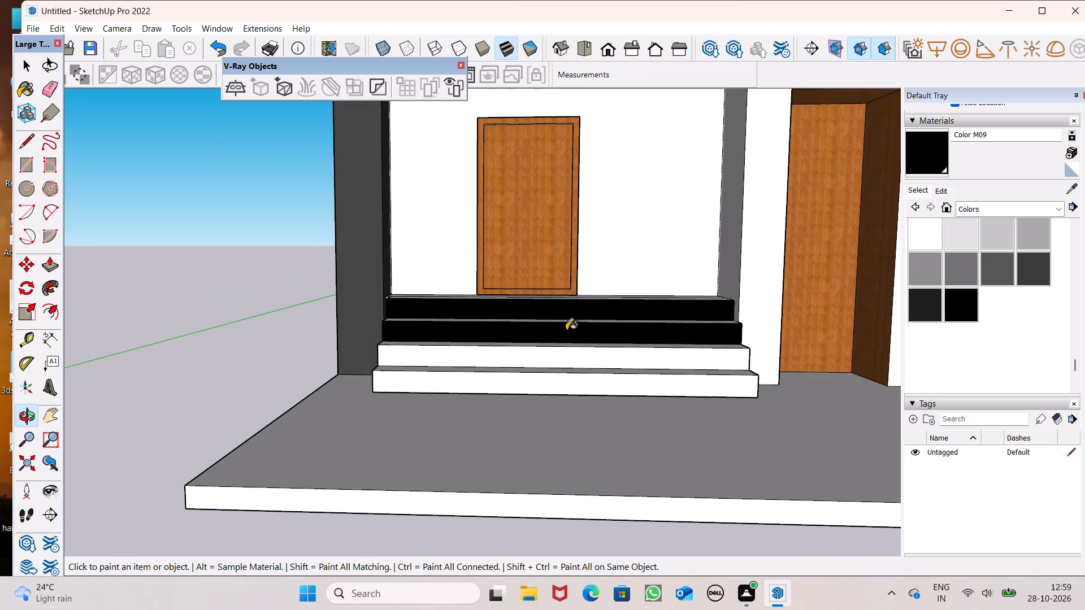
scroll(564, 336, up, 3)
click(579, 367)
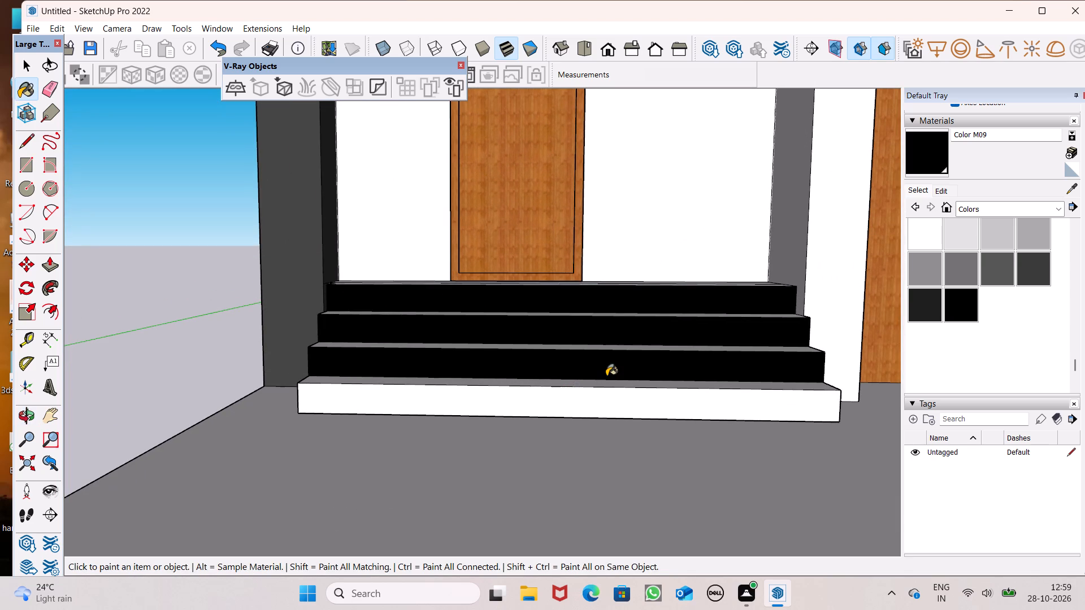
scroll(606, 376, down, 6)
middle_drag(617, 391, 494, 426)
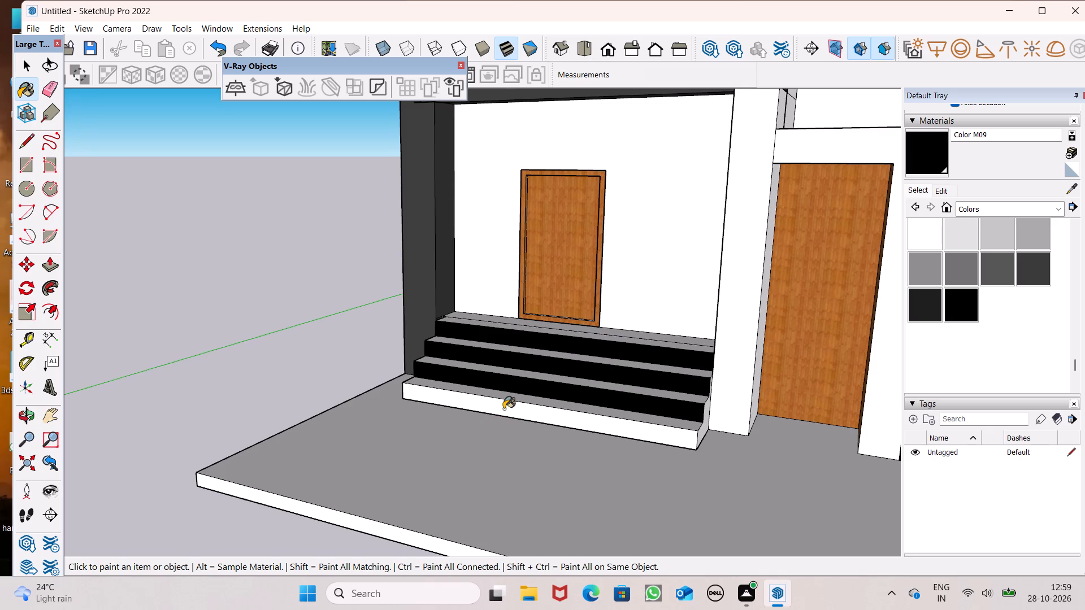
scroll(504, 409, up, 3)
click(502, 408)
Erase the seam line between the ledge below the entrance door and the stair's top tread, keeping the wall behind it.
scroll(594, 315, down, 5)
middle_drag(578, 384, 728, 490)
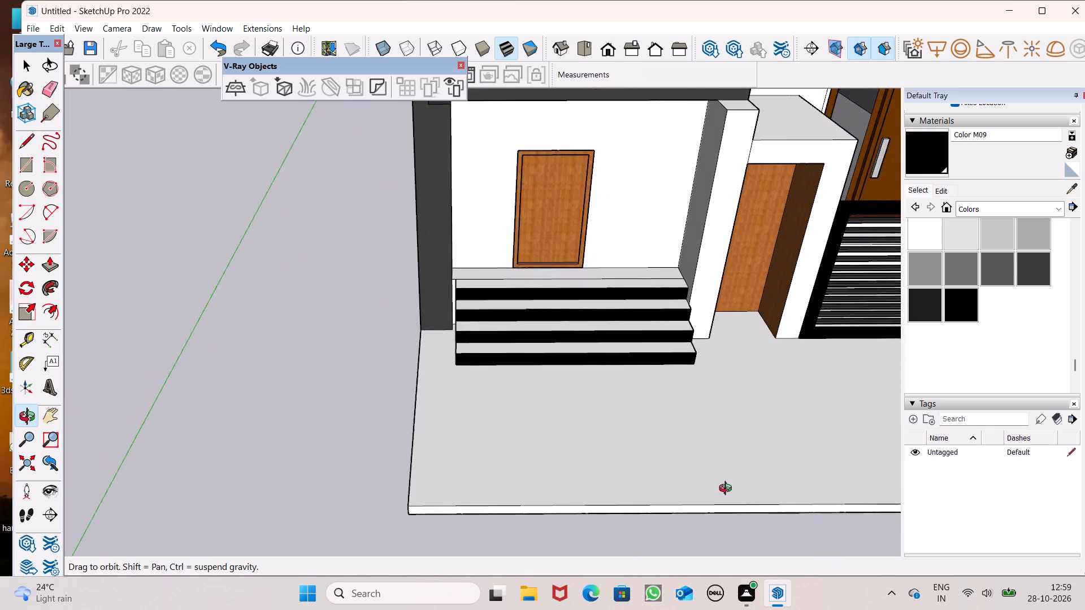
middle_drag(728, 490, 727, 467)
middle_drag(450, 273, 562, 312)
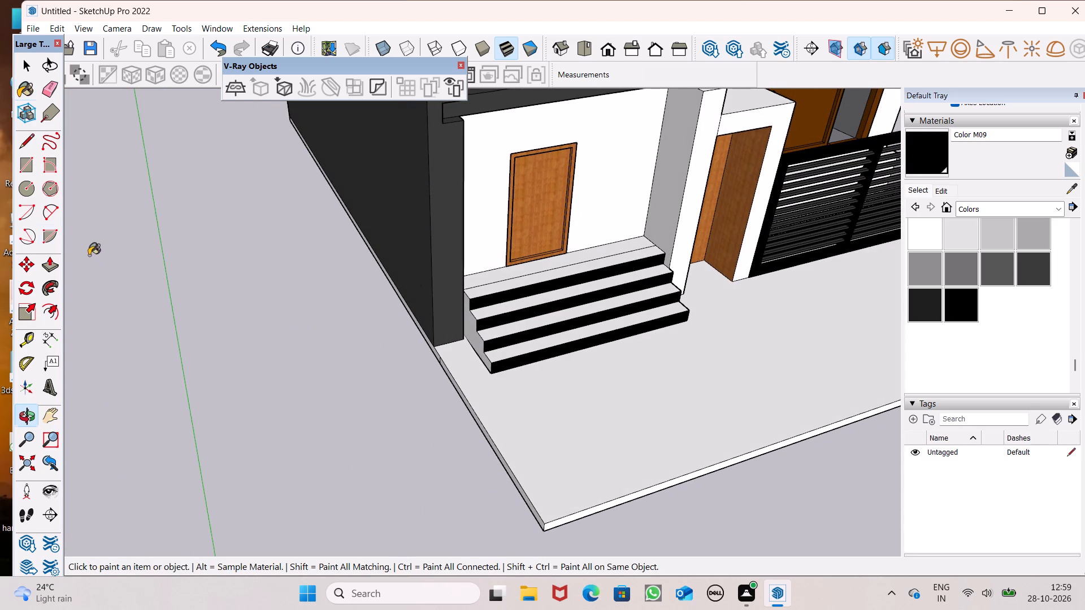
click(54, 85)
scroll(472, 233, up, 4)
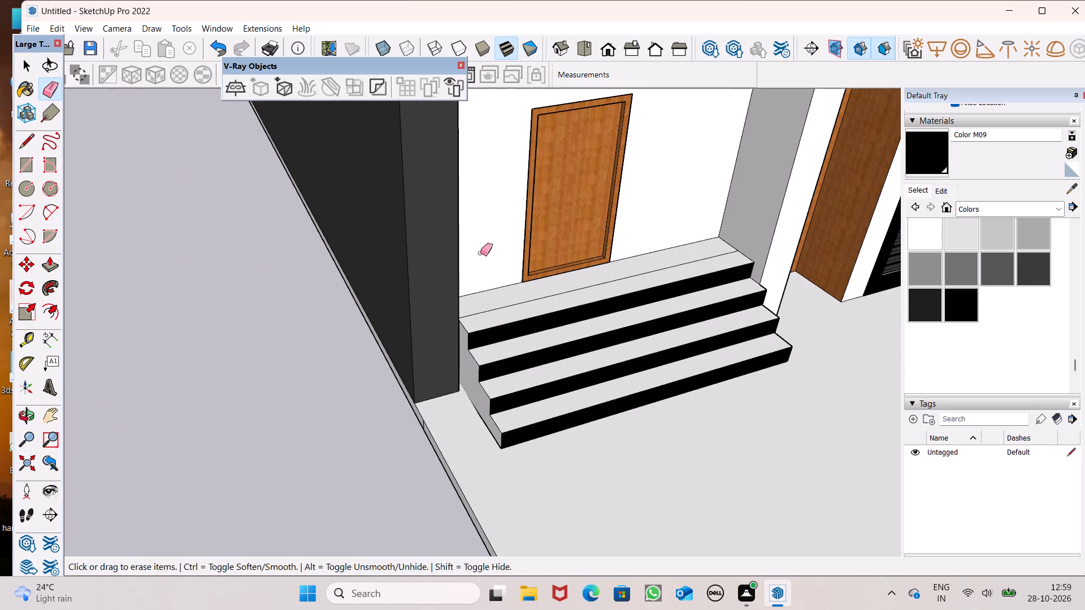
drag(495, 285, 497, 312)
key(ctrl+z)
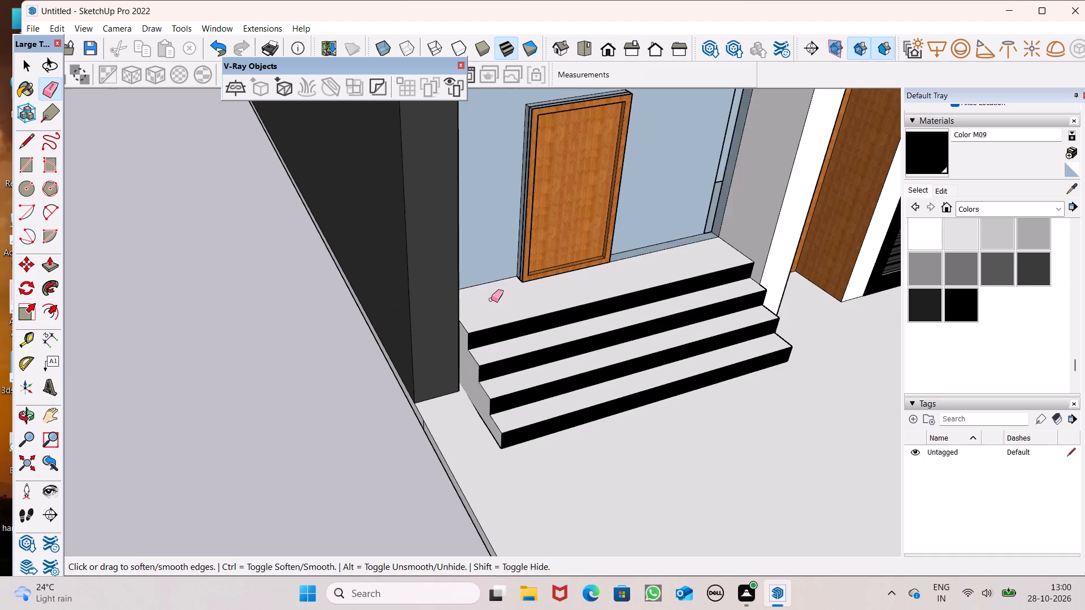
drag(499, 301, 502, 311)
key(space)
Draw a line about 13' 5" long across the paving, from the dark column's inner corner beside the stair to the front edge.
scroll(502, 264, down, 13)
middle_drag(541, 378, 539, 336)
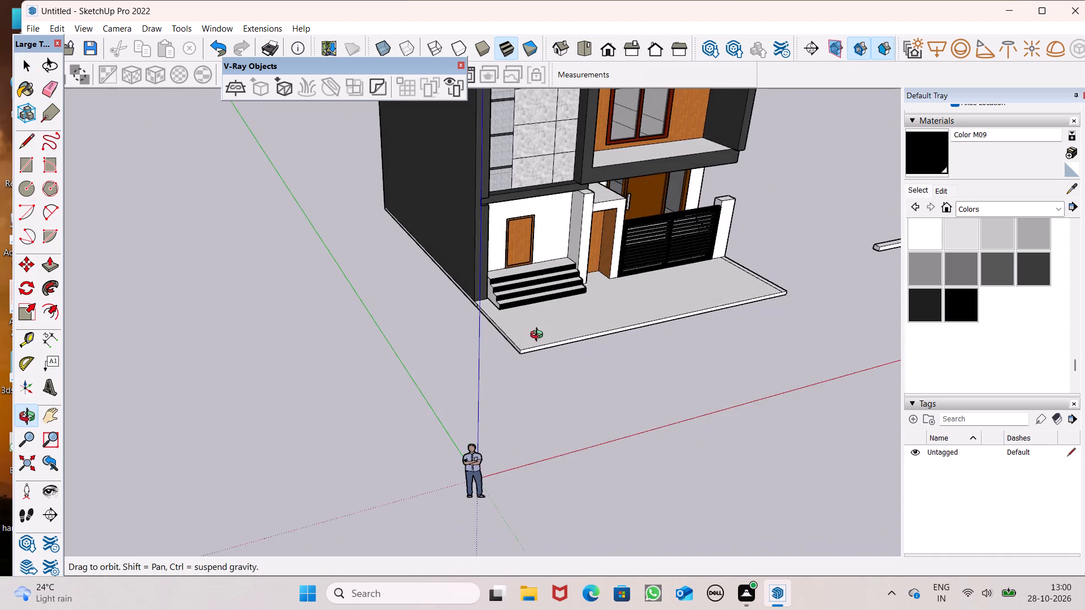
middle_drag(539, 336, 461, 434)
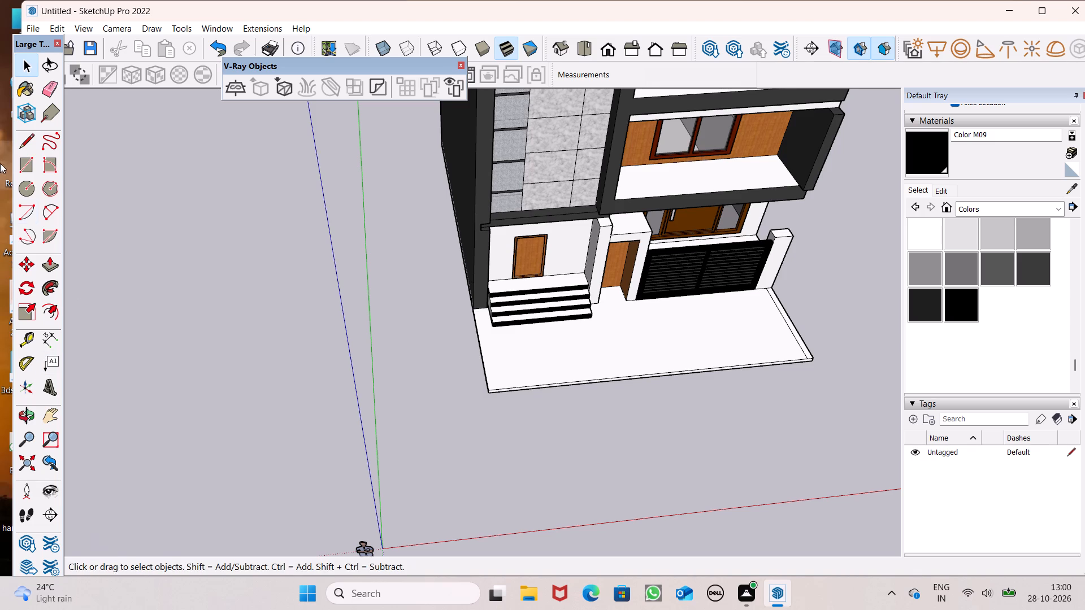
click(27, 145)
scroll(319, 303, up, 6)
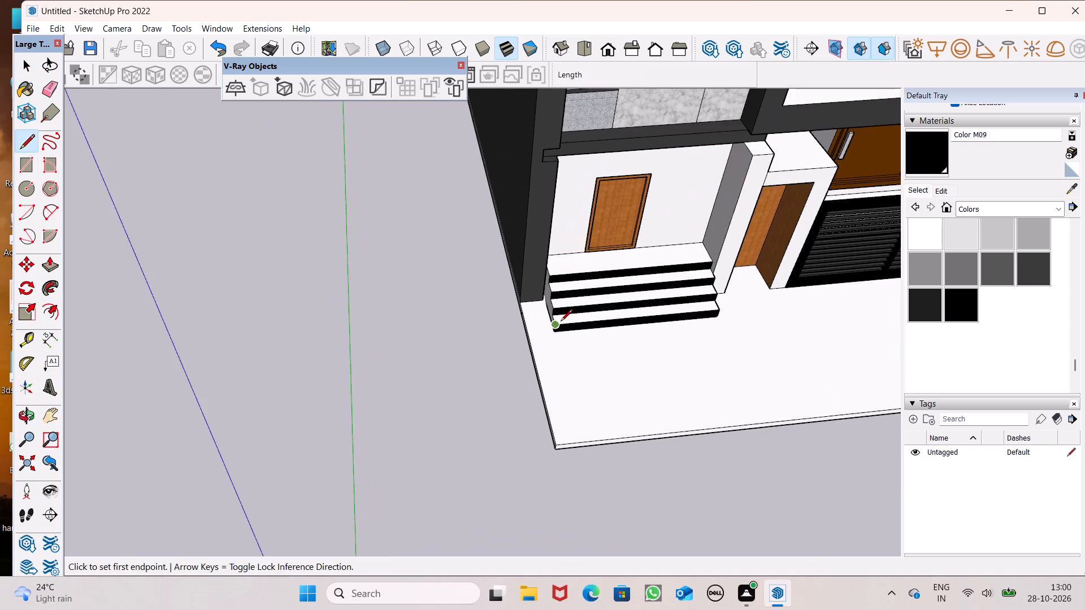
scroll(561, 322, up, 4)
click(532, 291)
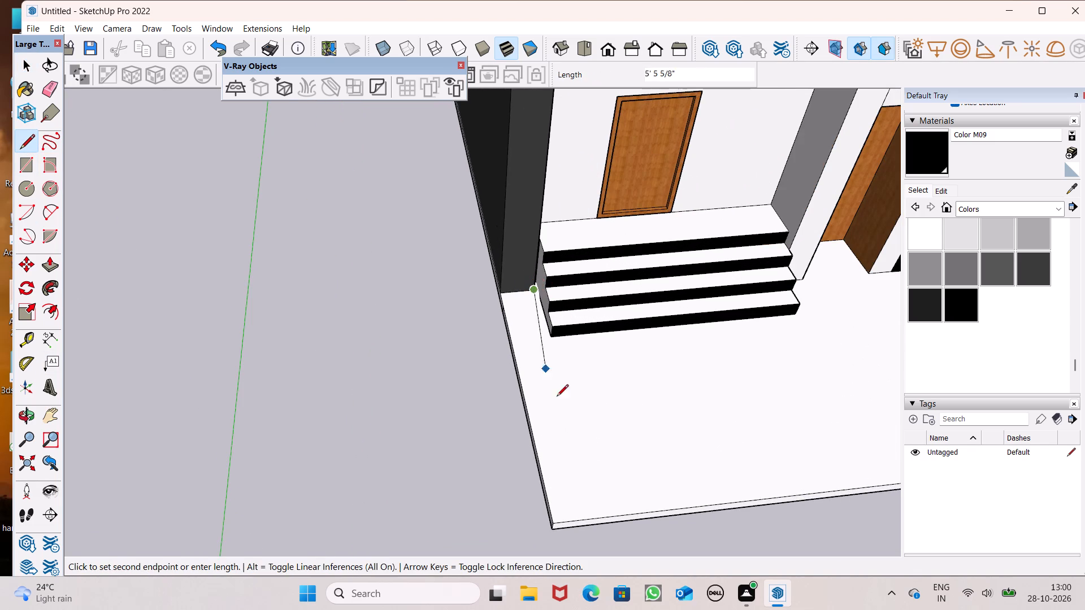
click(594, 515)
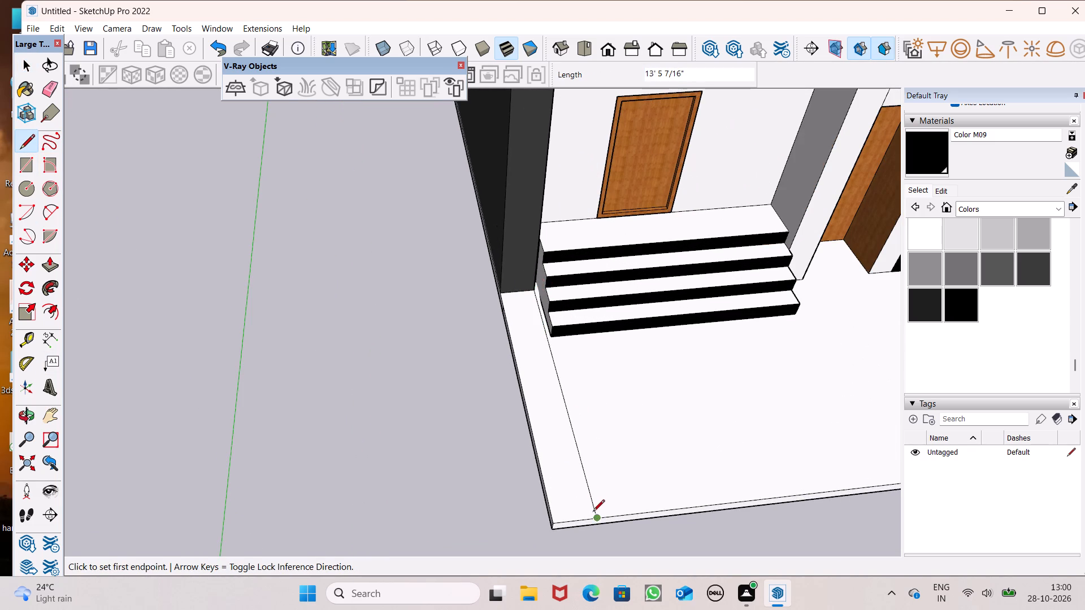
Push/Pull the narrow paving strip beside the stair up 6' as a boundary wall.
scroll(561, 425, down, 4)
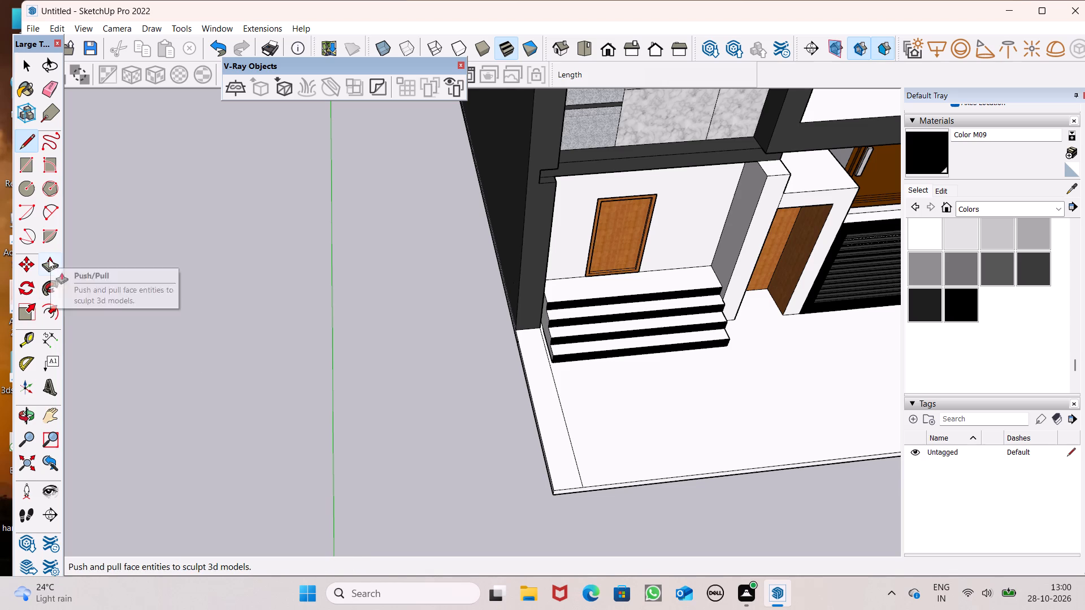
click(49, 259)
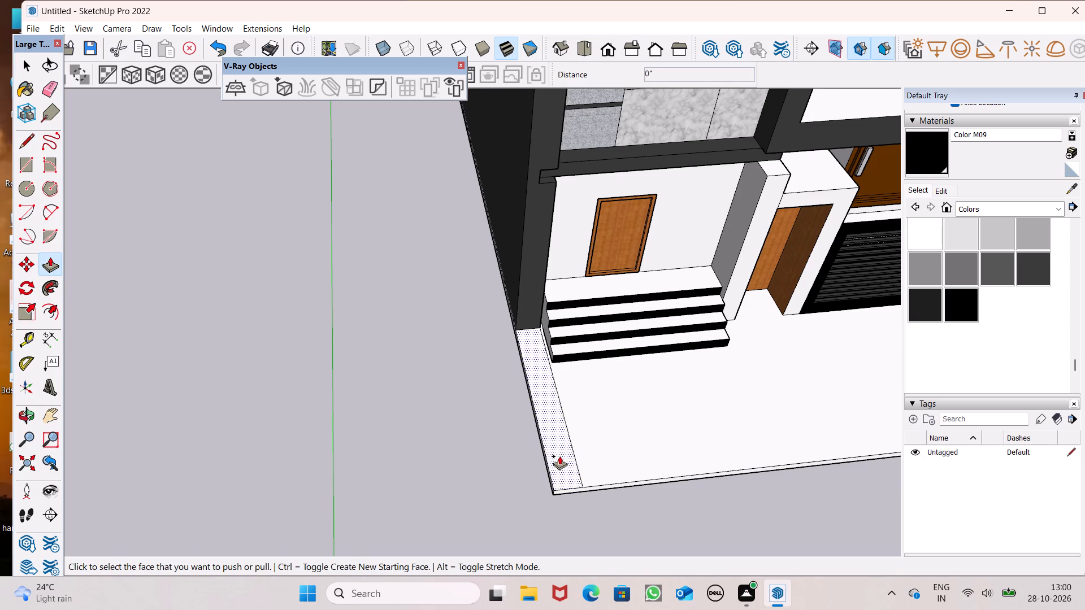
drag(559, 456, 574, 411)
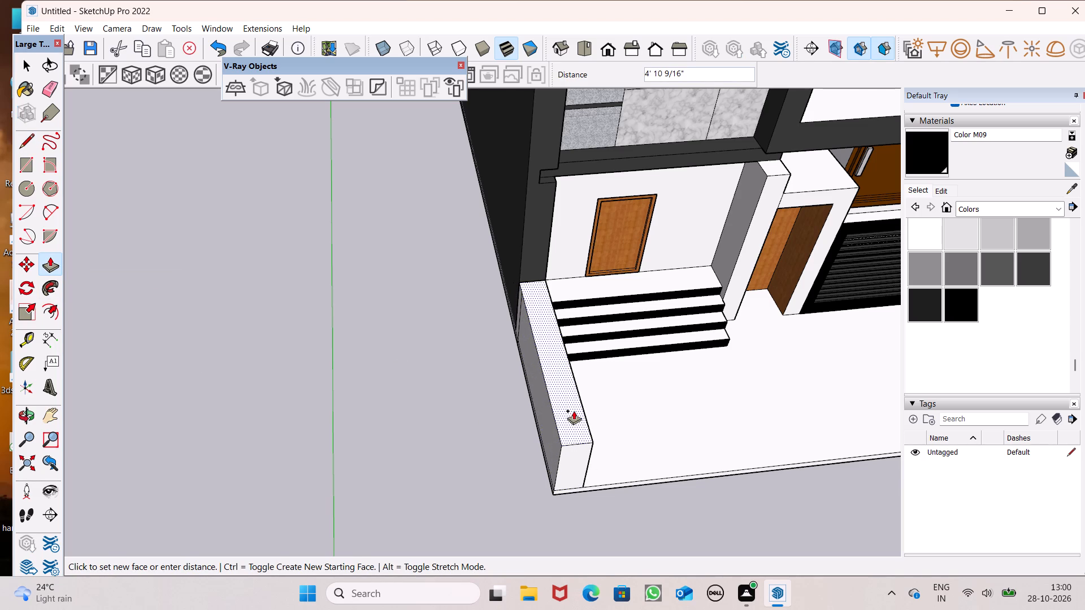
drag(574, 411, 571, 398)
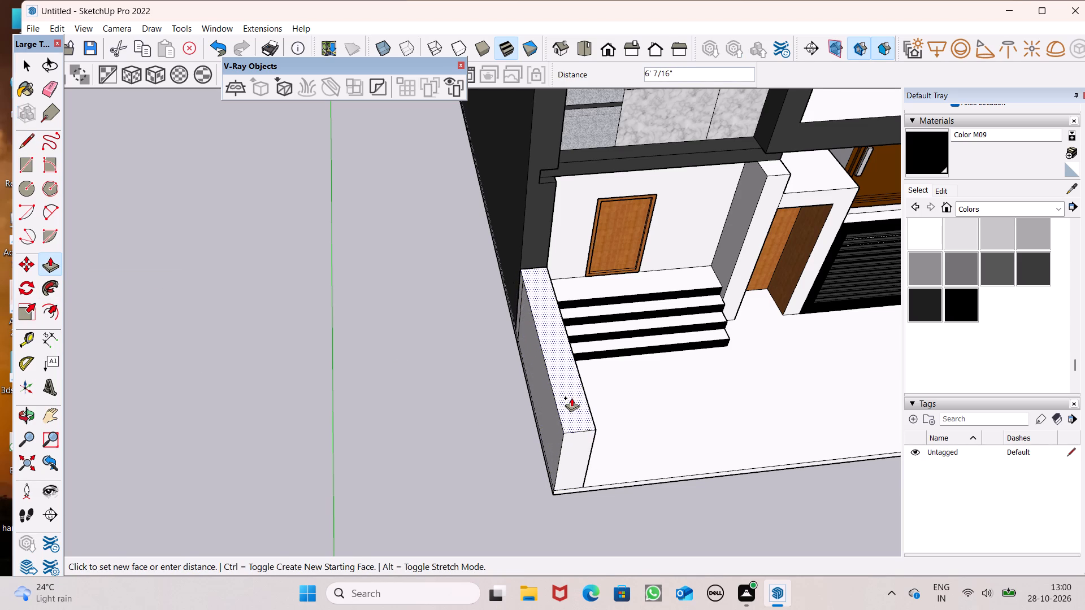
drag(571, 398, 578, 350)
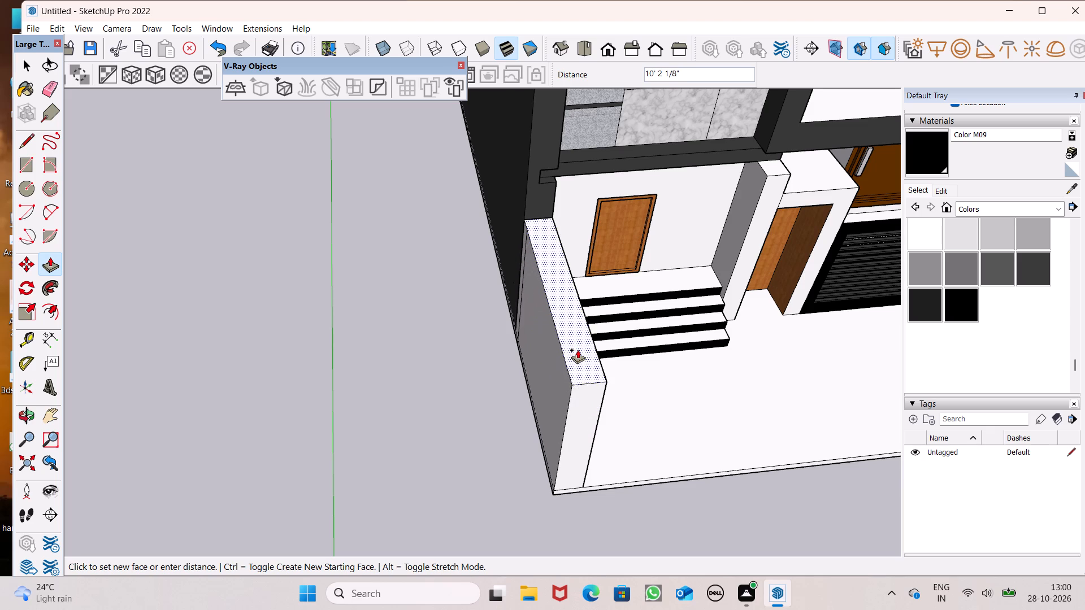
drag(578, 350, 576, 362)
text(6')
key(Return)
Push/Pull the boundary wall's top face up about 10" as a separate coping band.
middle_drag(520, 383, 435, 206)
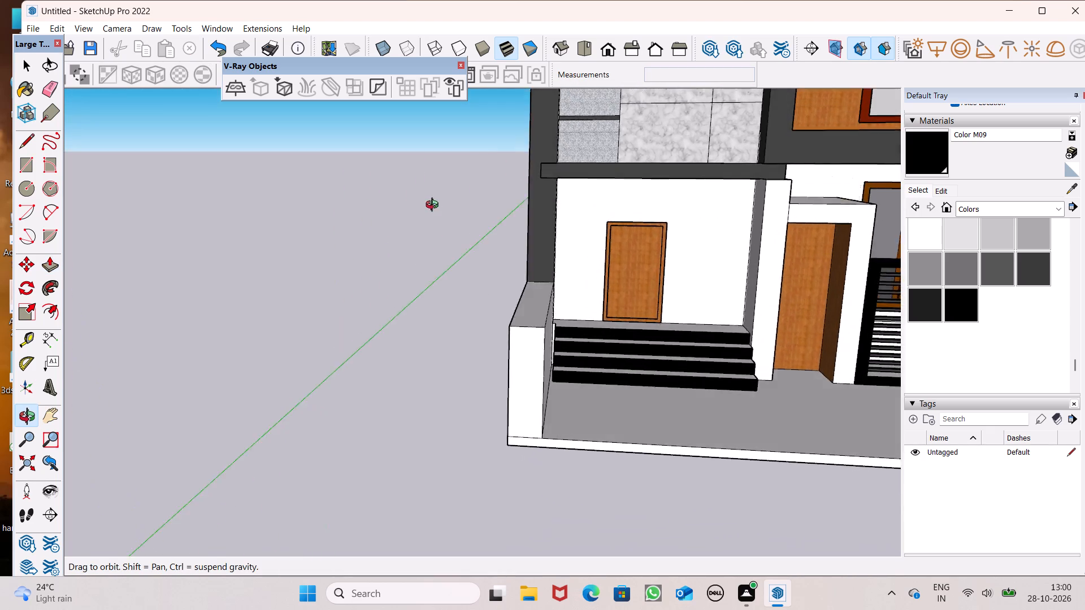
middle_drag(435, 206, 288, 229)
scroll(423, 300, down, 1)
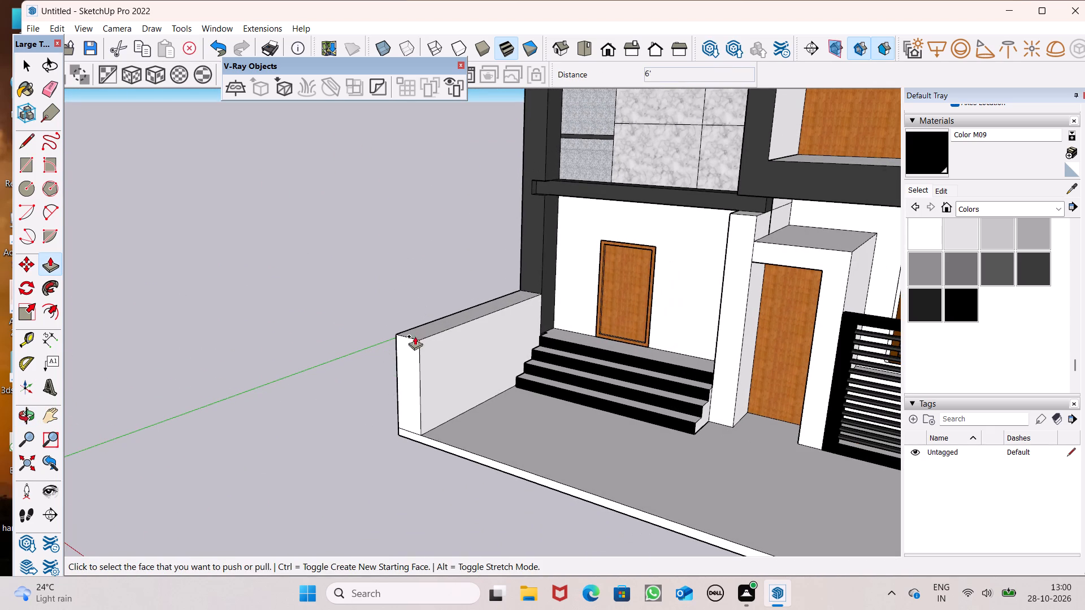
drag(419, 333, 424, 319)
key(3)
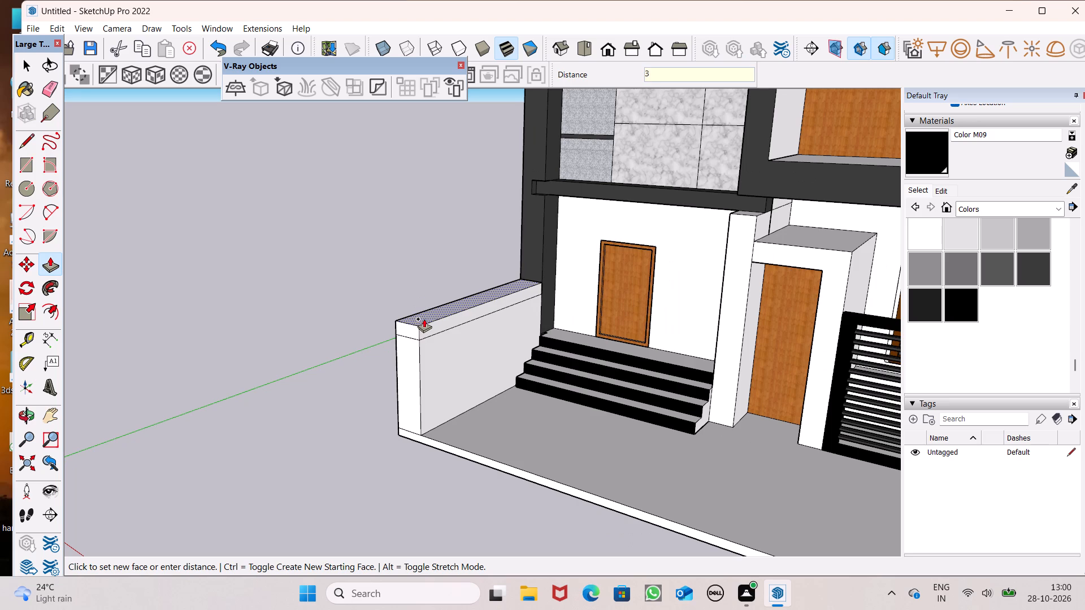
drag(424, 319, 426, 319)
key(shift+quotedbl)
key(Return)
Paint the top, inner, front and outer faces of the boundary wall's coping with dark grey Color M07.
click(928, 170)
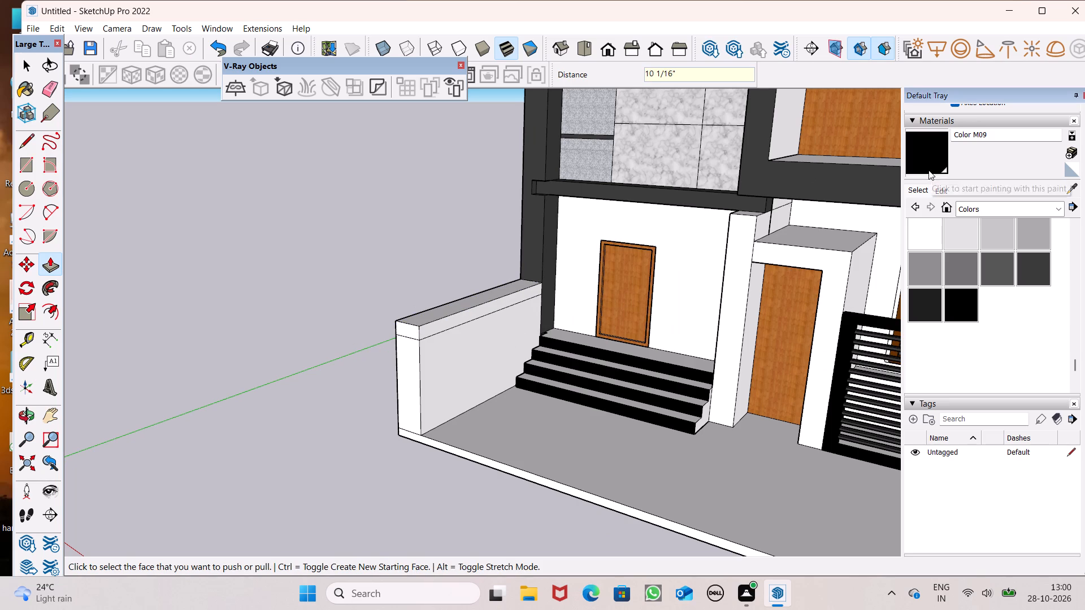
click(1022, 260)
scroll(457, 321, up, 2)
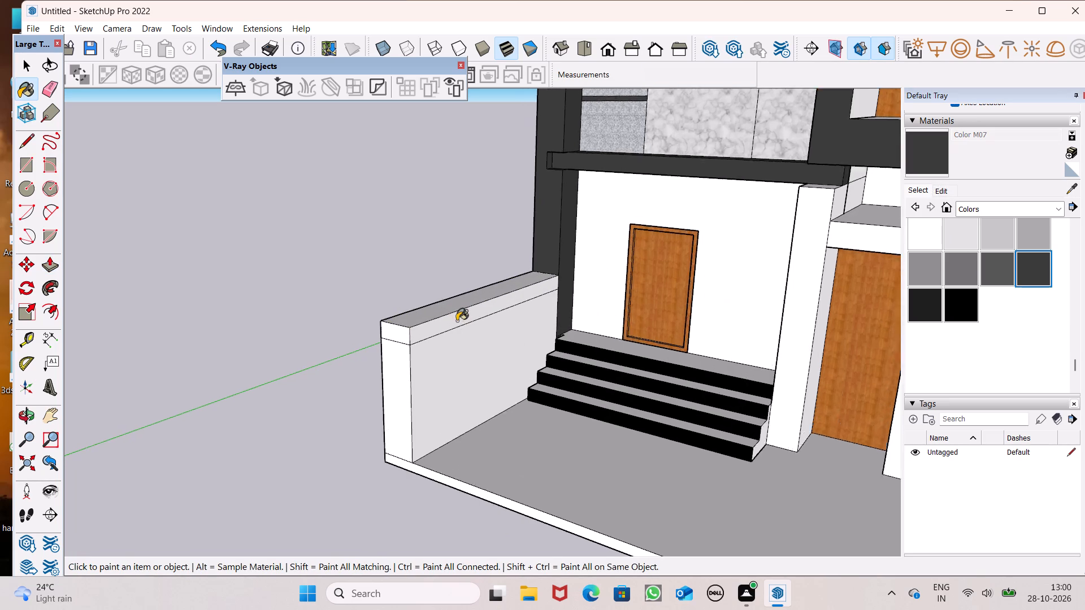
scroll(457, 321, up, 4)
drag(414, 307, 414, 313)
drag(423, 320, 429, 324)
scroll(445, 265, down, 3)
middle_drag(363, 307, 439, 286)
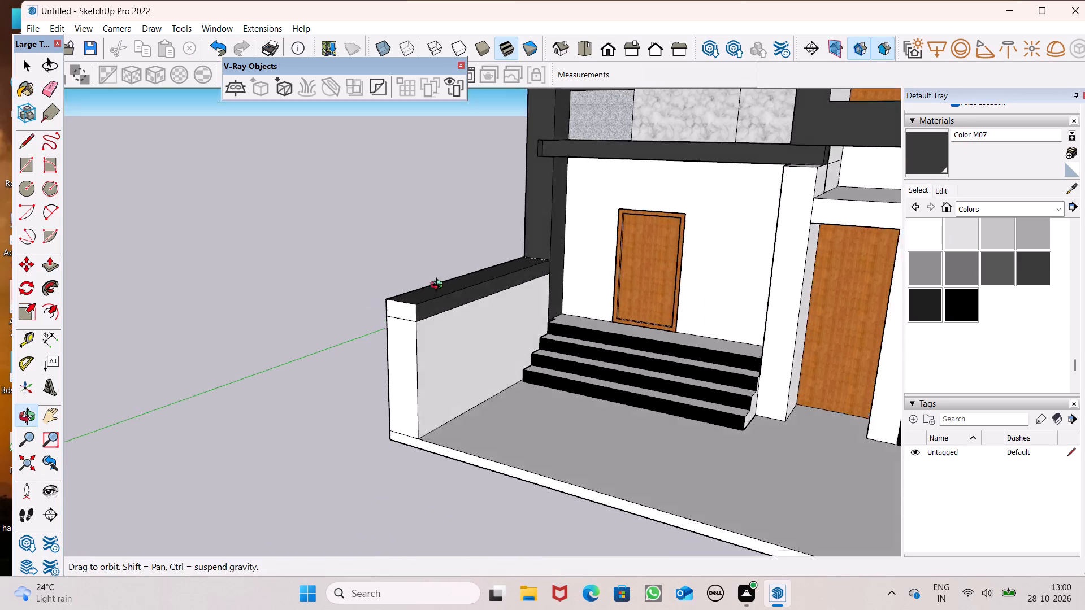
middle_drag(439, 286, 536, 265)
scroll(496, 302, up, 3)
click(475, 291)
middle_drag(437, 311, 584, 284)
scroll(583, 285, up, 1)
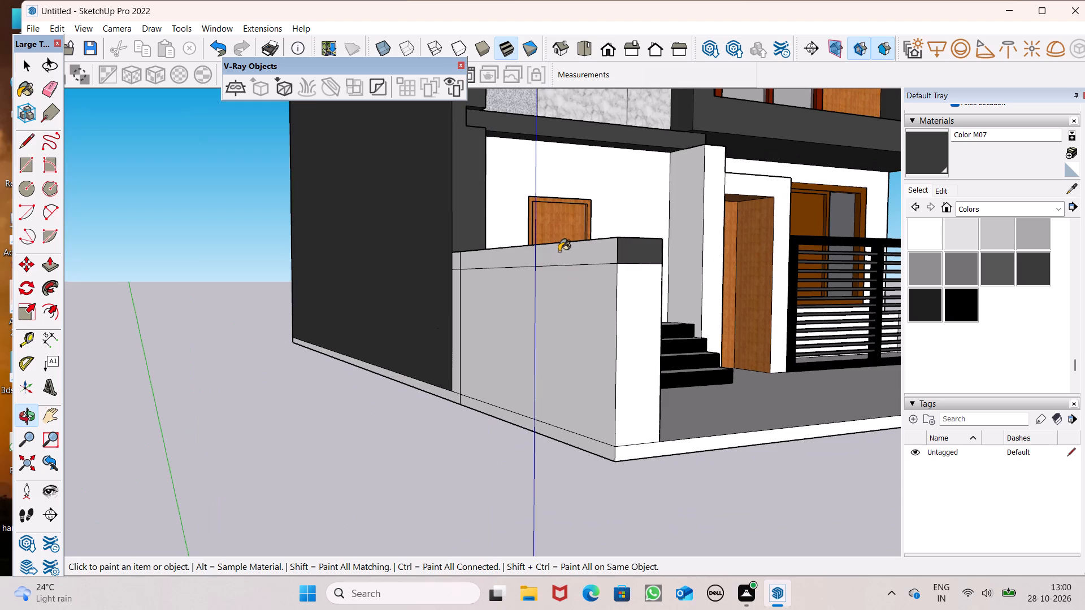
click(559, 251)
scroll(433, 250, up, 6)
click(485, 262)
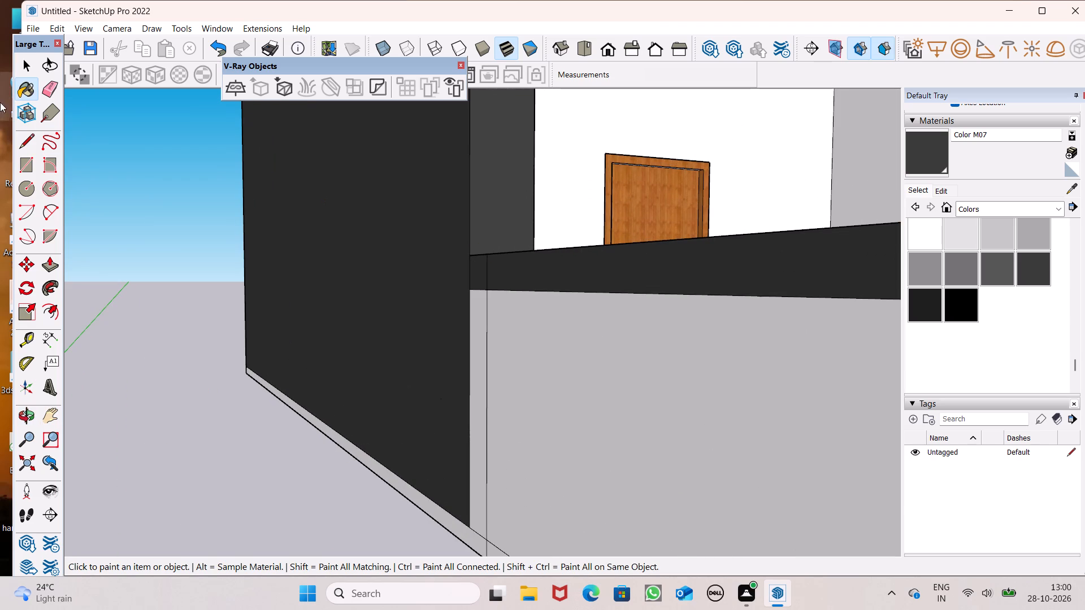
Erase the vertical dividing line on the boundary wall's outer side near the column and paint the merged face Color M07.
click(54, 79)
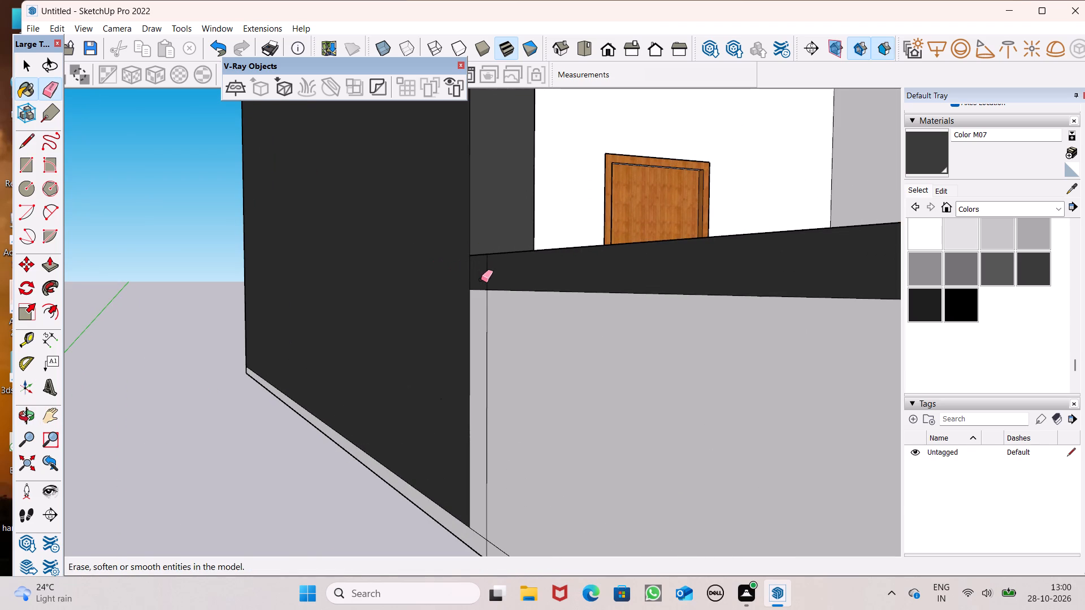
drag(481, 281, 489, 296)
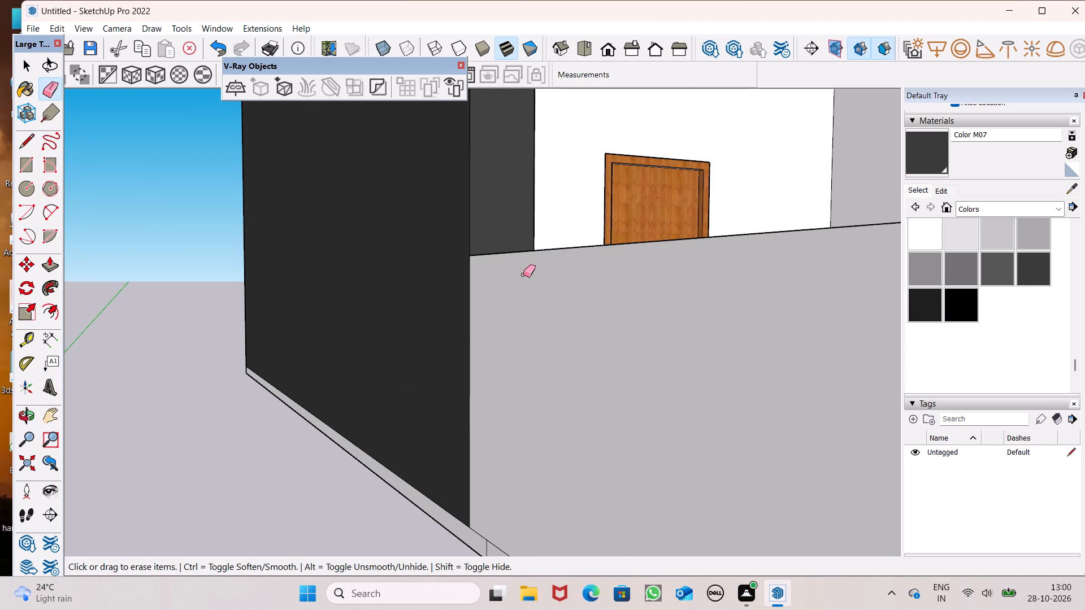
scroll(523, 274, down, 6)
click(905, 162)
click(910, 162)
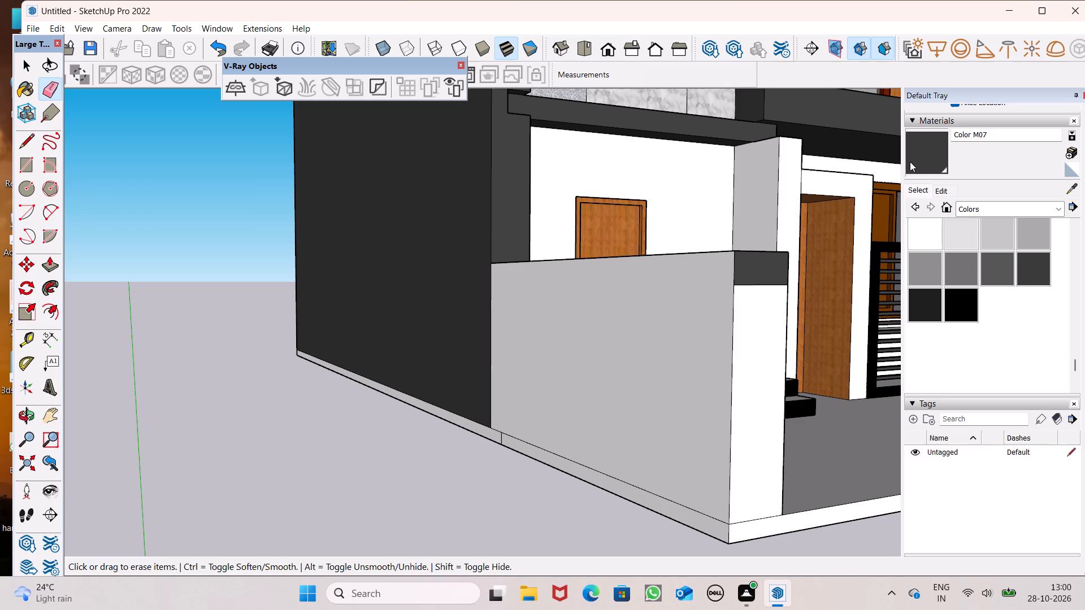
click(723, 304)
Paint the boundary wall's front end and its outer and inner side faces with light grey Color M02.
scroll(665, 259, down, 3)
middle_drag(665, 272, 524, 296)
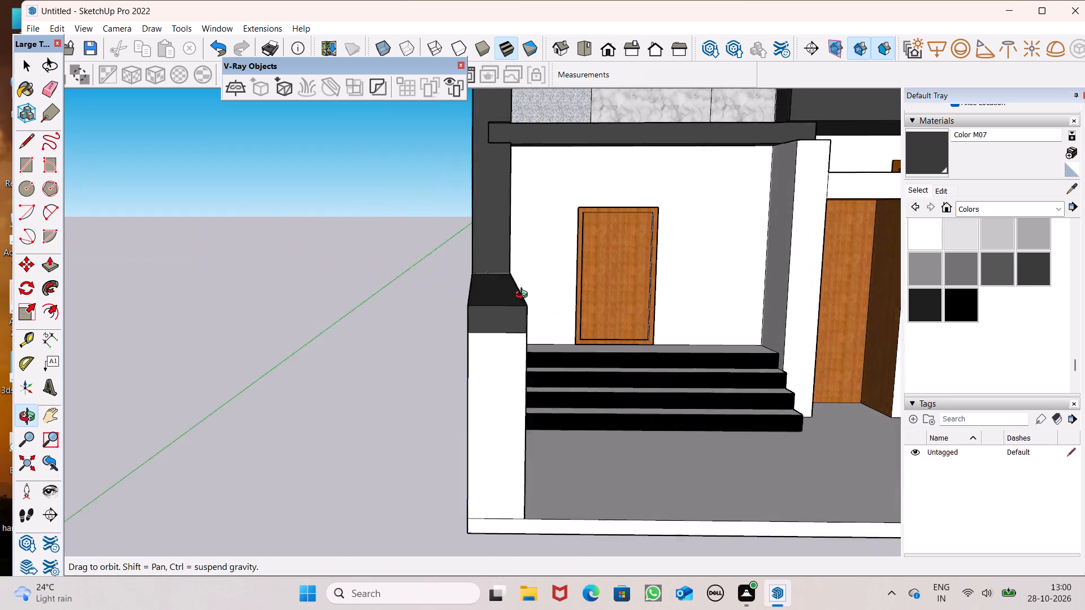
middle_drag(524, 296, 567, 280)
middle_drag(573, 280, 650, 273)
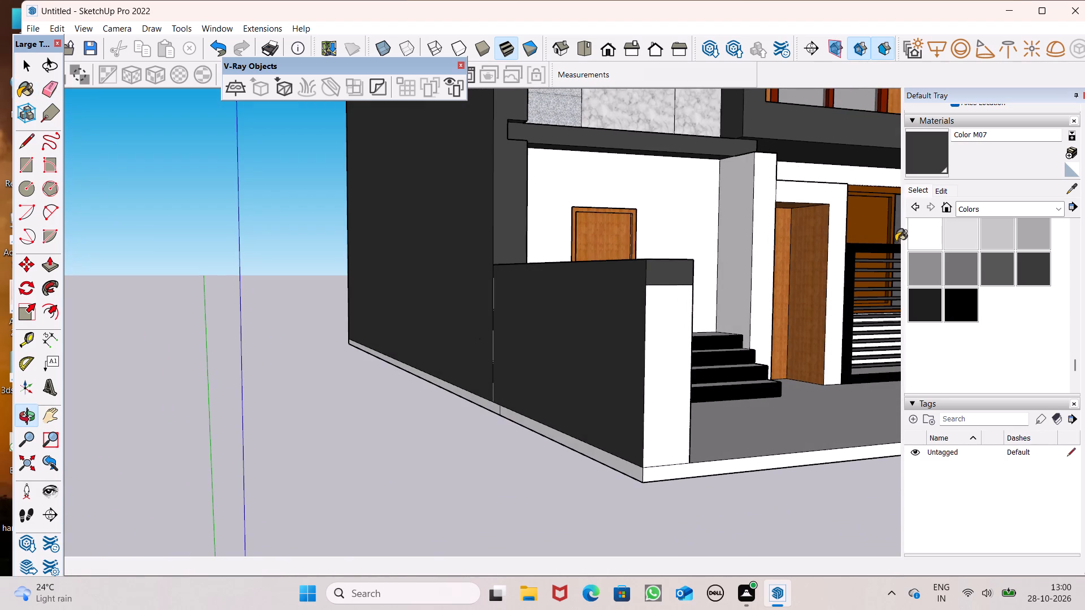
click(917, 239)
click(1012, 231)
click(679, 330)
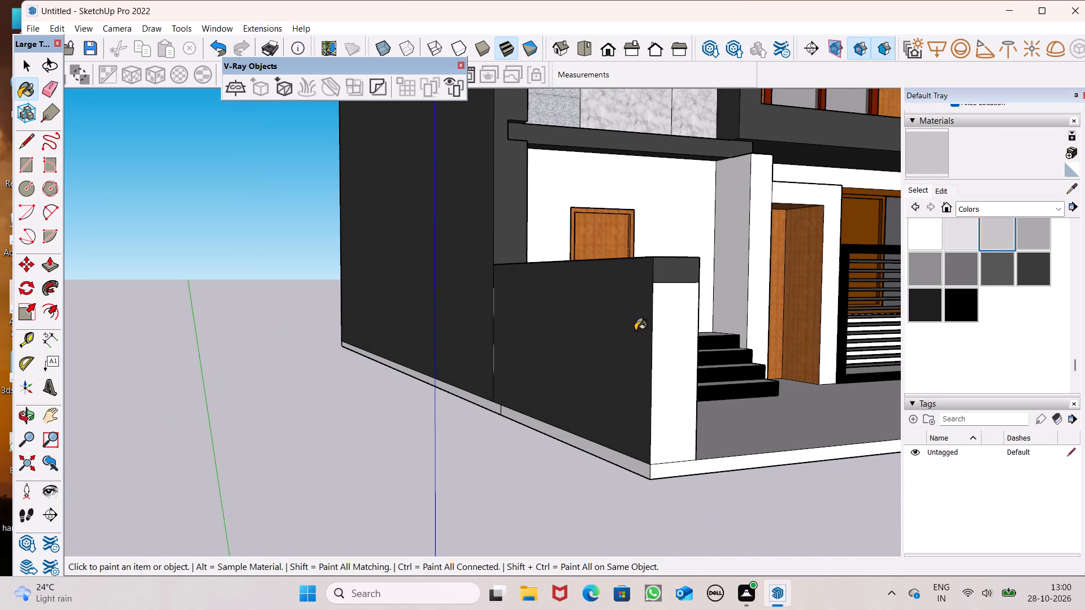
click(635, 330)
middle_drag(660, 339, 473, 406)
scroll(475, 406, up, 2)
click(414, 386)
scroll(452, 293, down, 6)
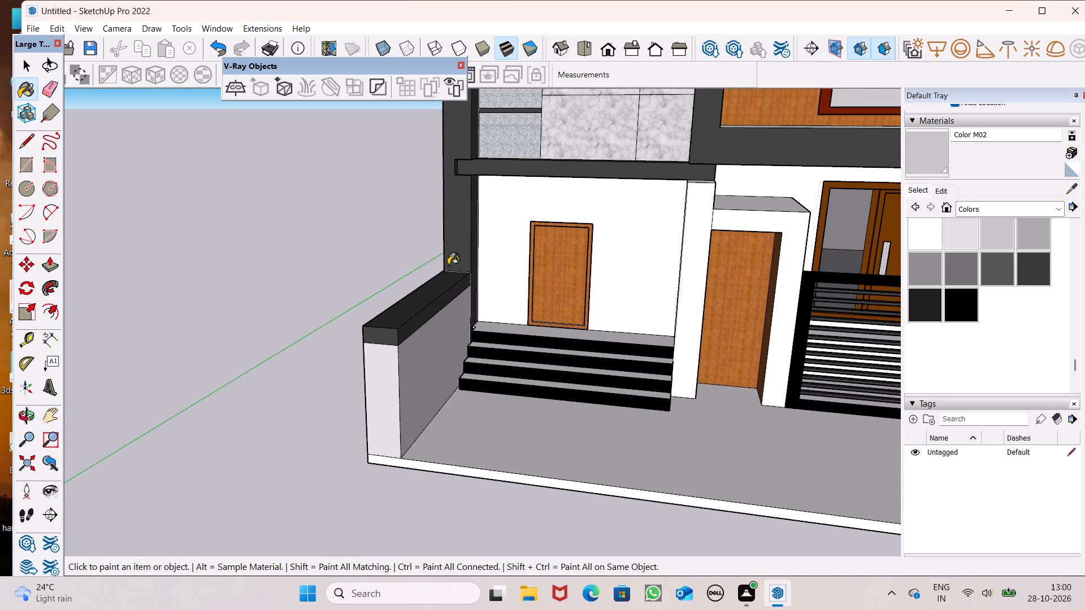
scroll(439, 221, down, 5)
middle_drag(457, 274, 375, 270)
scroll(393, 236, down, 5)
middle_drag(416, 406, 519, 443)
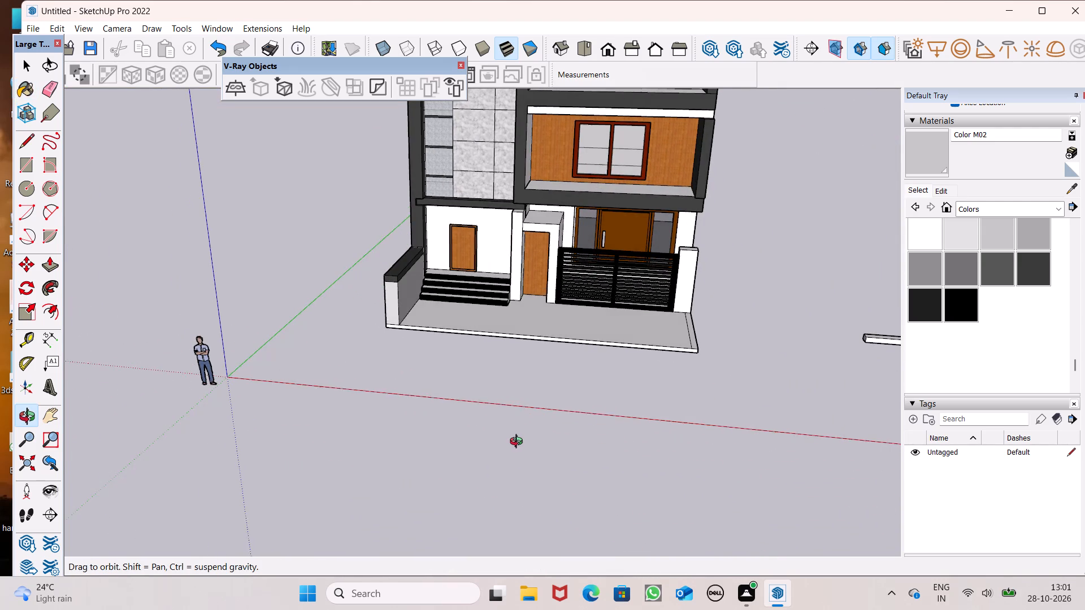
Push/Pull the narrow paving strip on the gate side up 6' to form the second boundary wall.
middle_drag(519, 443, 515, 432)
middle_drag(697, 408, 446, 406)
scroll(540, 448, up, 1)
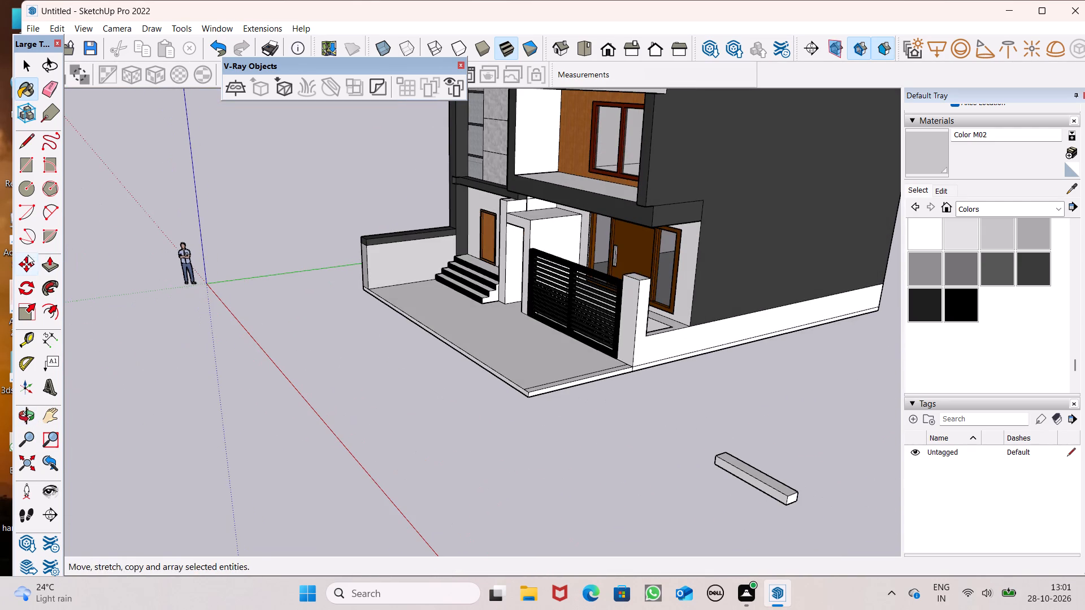
click(45, 260)
middle_drag(338, 322, 438, 381)
scroll(423, 384, up, 1)
scroll(581, 404, up, 4)
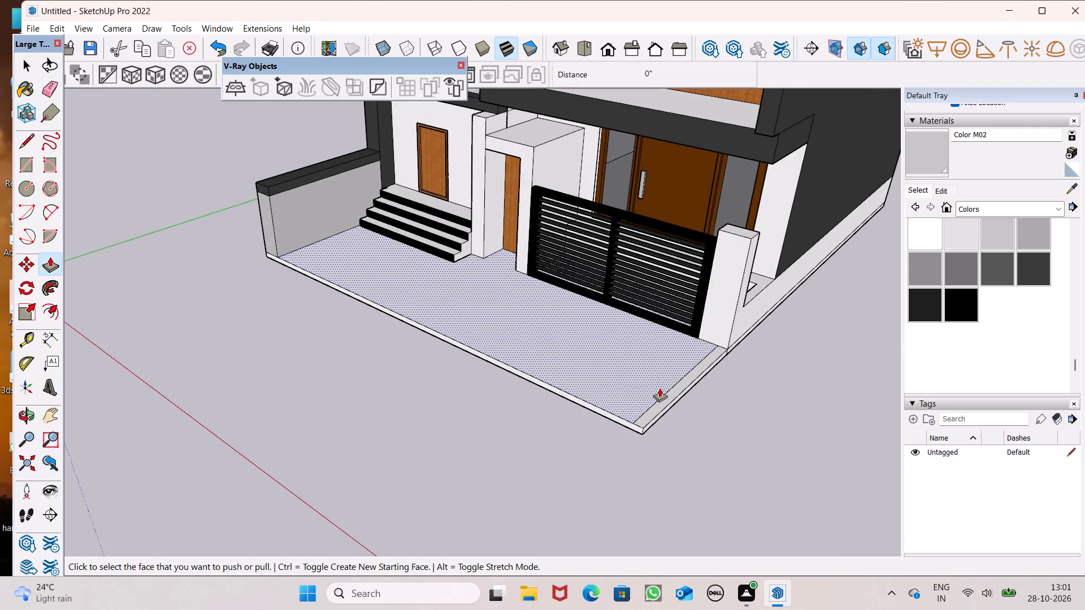
drag(673, 399, 680, 355)
text(6')
key(Return)
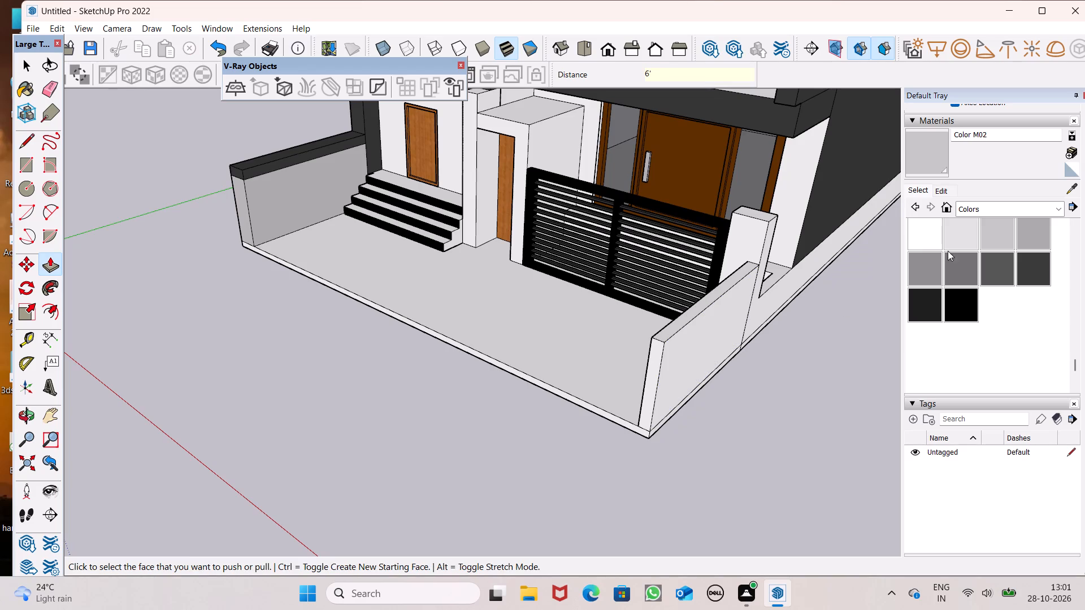
Push/Pull the gate-side boundary wall's top face up 3" as a separate coping band.
scroll(645, 310, up, 3)
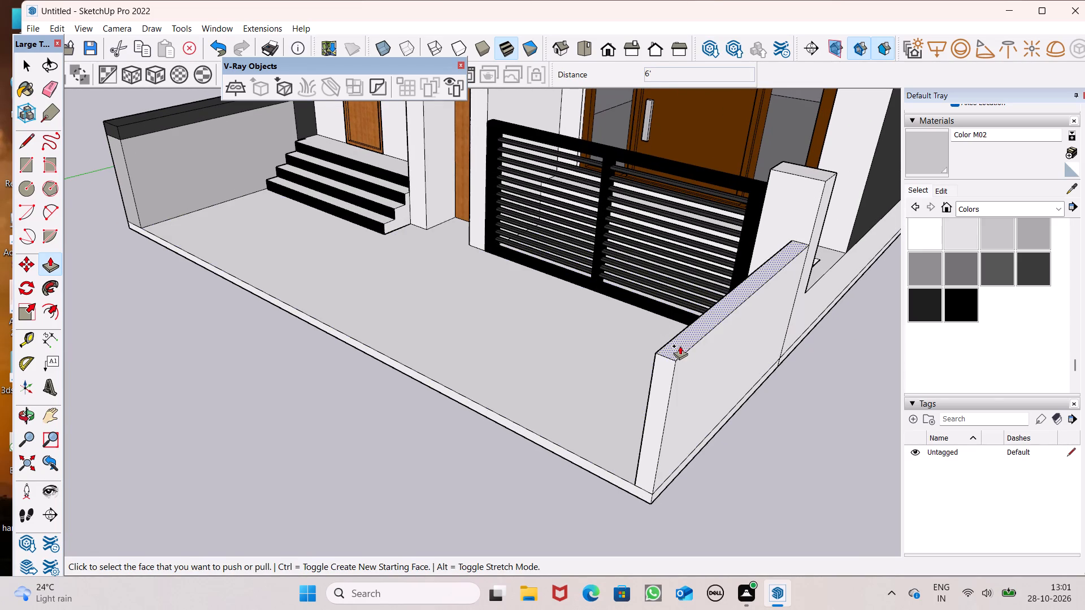
drag(680, 346, 688, 328)
key(3)
key(shift+quotedbl)
key(Return)
Paint the top, outer, front and inner faces of the gate-side wall's coping with dark grey Color M07.
click(1040, 272)
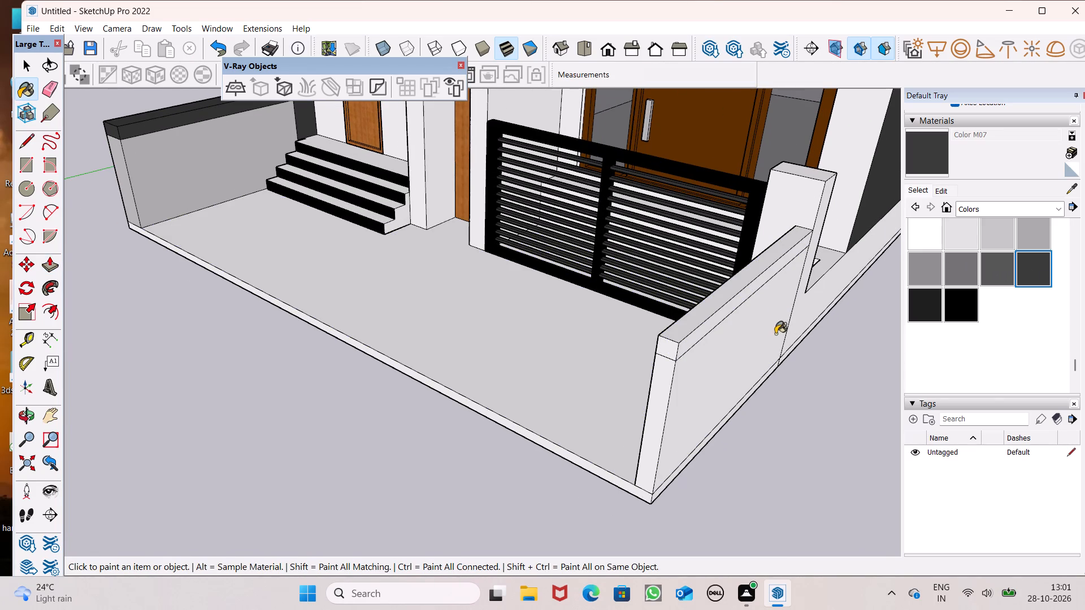
scroll(775, 333, up, 5)
click(610, 303)
click(635, 338)
drag(555, 359, 562, 358)
middle_drag(567, 356, 606, 353)
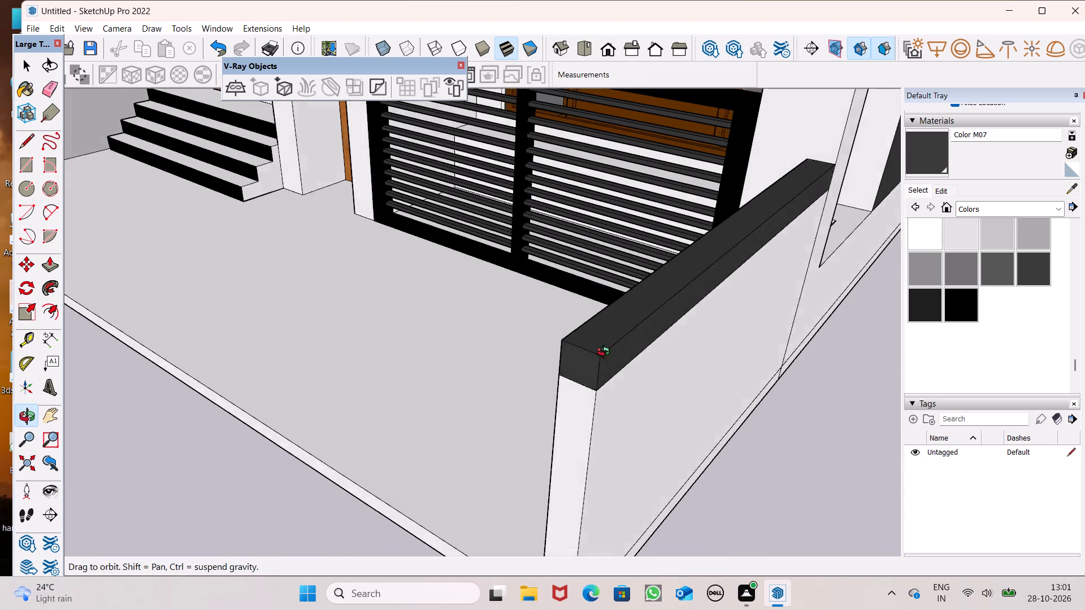
middle_drag(606, 353, 867, 284)
scroll(858, 295, up, 1)
click(638, 211)
scroll(651, 181, down, 6)
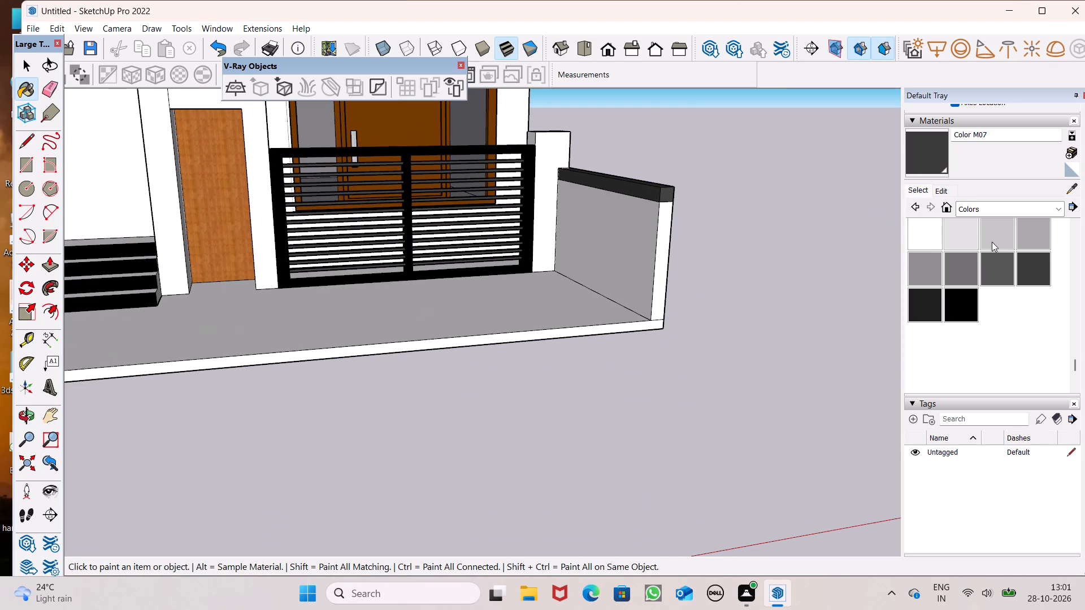
Paint the gate-side boundary wall's inner, outer and front end faces with light grey Color M02.
click(1011, 234)
drag(605, 235, 613, 231)
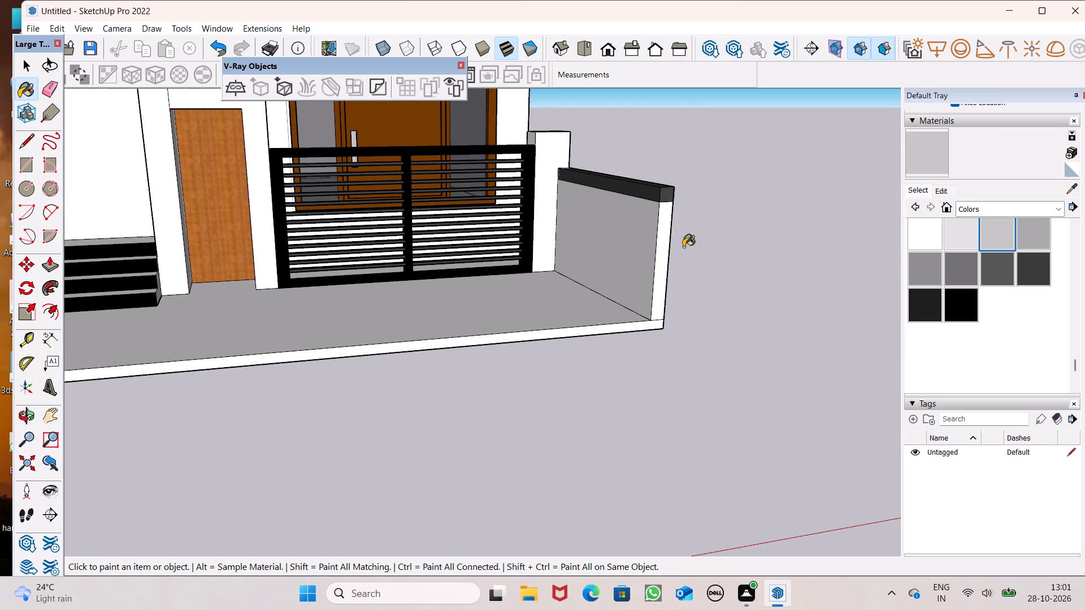
middle_drag(522, 282, 236, 303)
scroll(236, 303, up, 1)
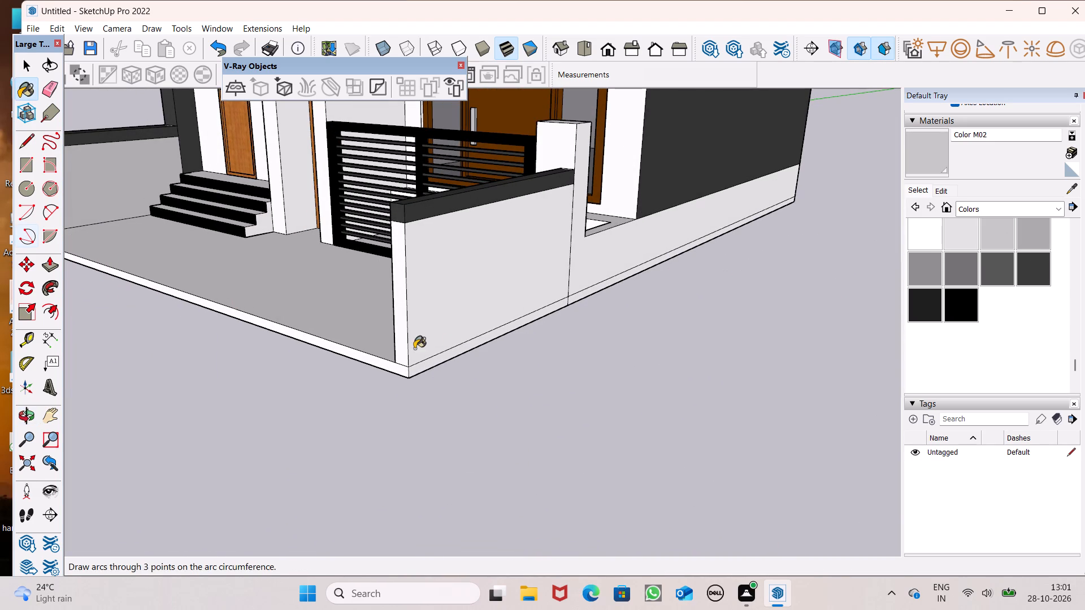
click(414, 348)
click(405, 318)
scroll(400, 312, down, 2)
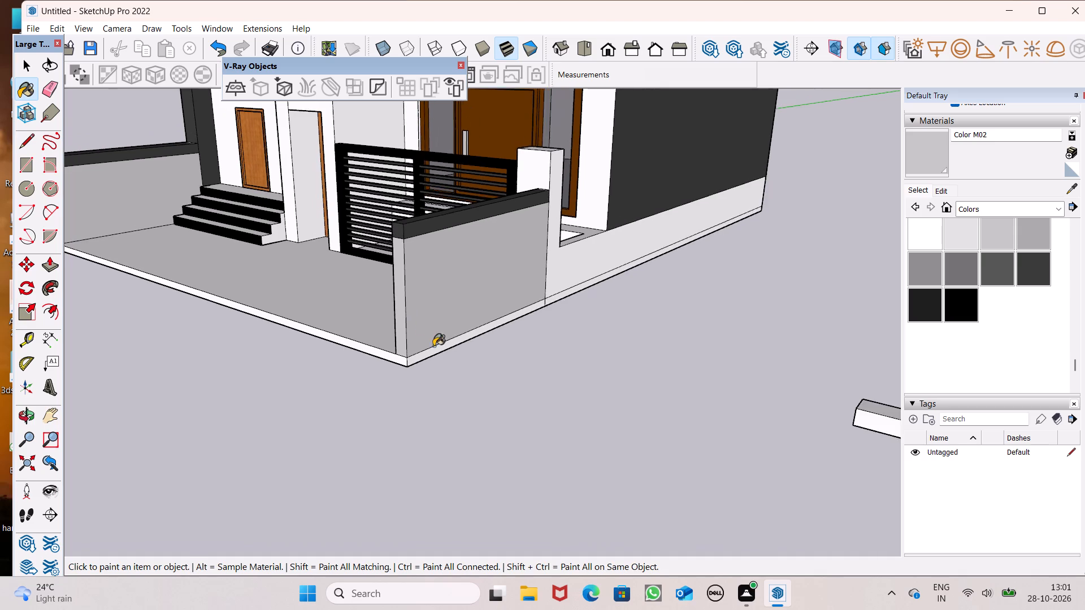
Paint the front and top faces of the column beside the gate with light grey Color M02.
middle_drag(445, 346, 700, 305)
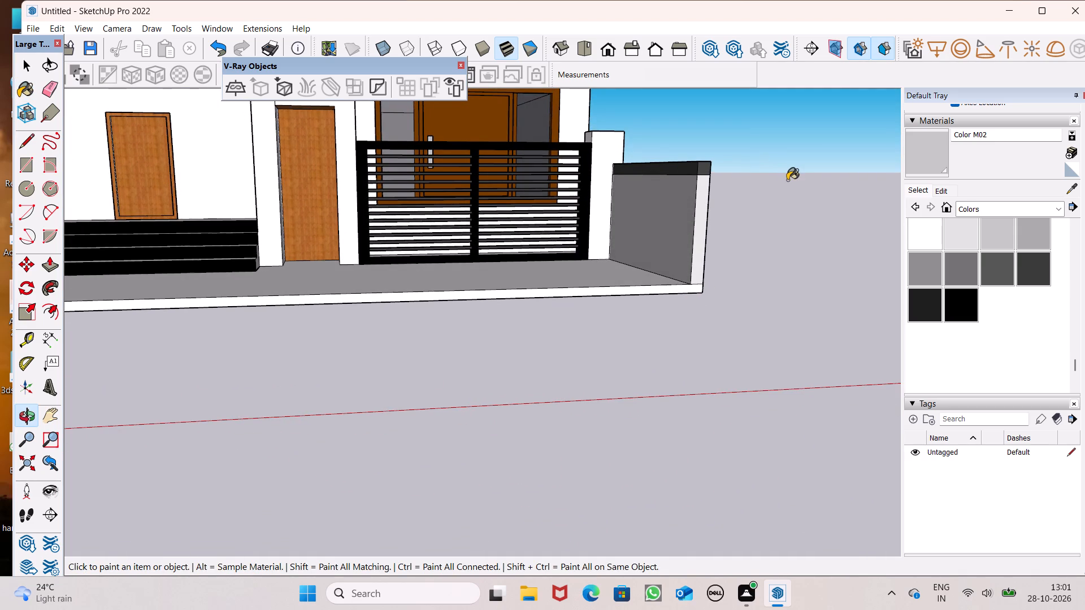
scroll(642, 161, up, 6)
click(552, 128)
scroll(588, 205, down, 5)
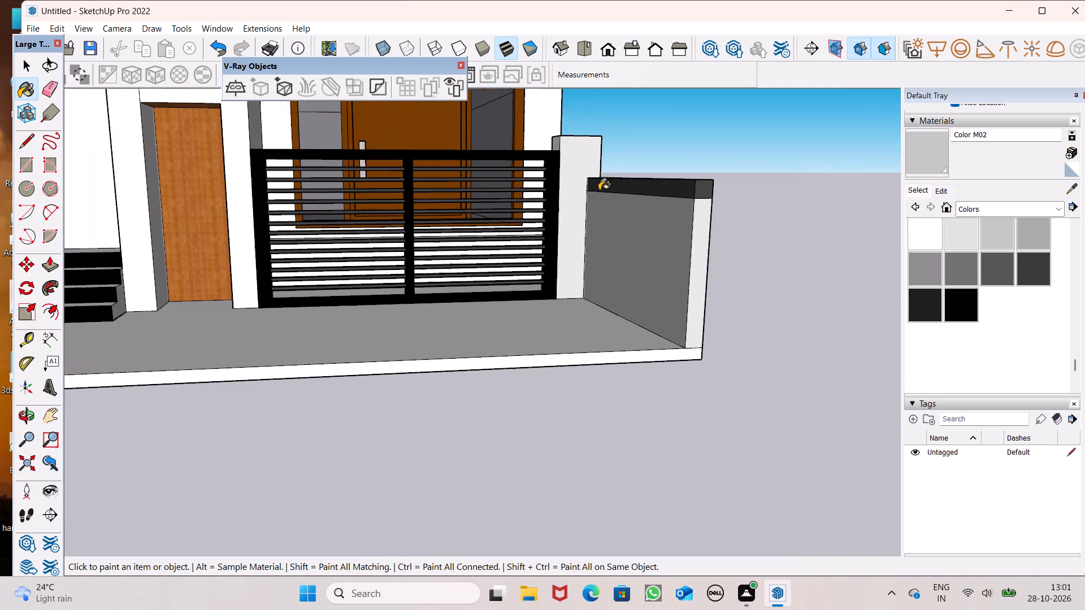
scroll(599, 190, down, 1)
middle_drag(606, 194, 388, 441)
scroll(388, 445, up, 1)
click(652, 201)
middle_drag(660, 217, 747, 198)
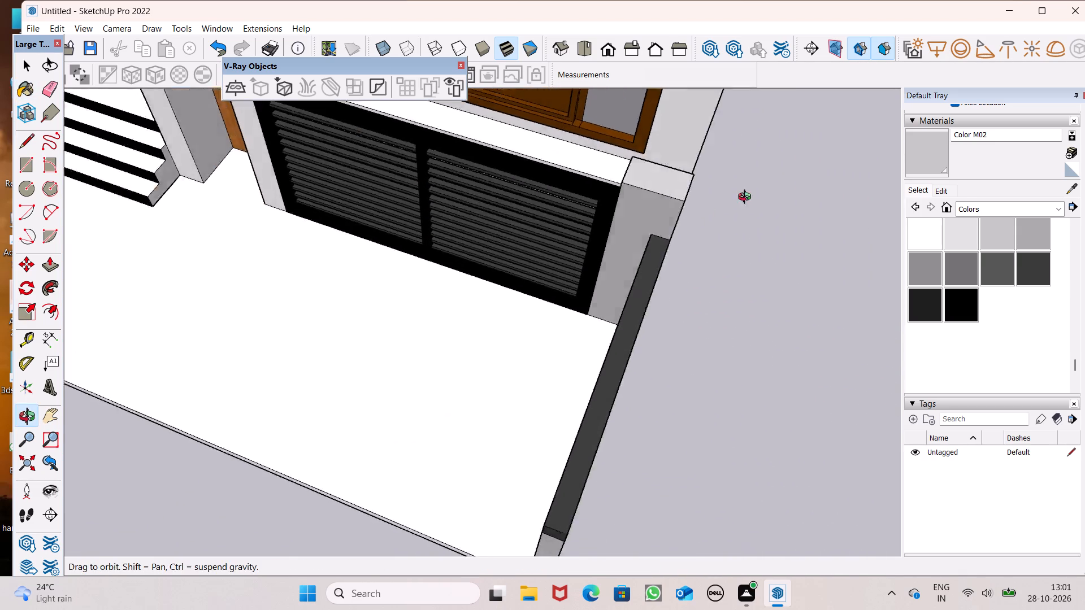
middle_drag(747, 198, 963, 143)
scroll(514, 103, up, 4)
click(527, 106)
middle_drag(615, 154, 19, 82)
scroll(111, 116, up, 1)
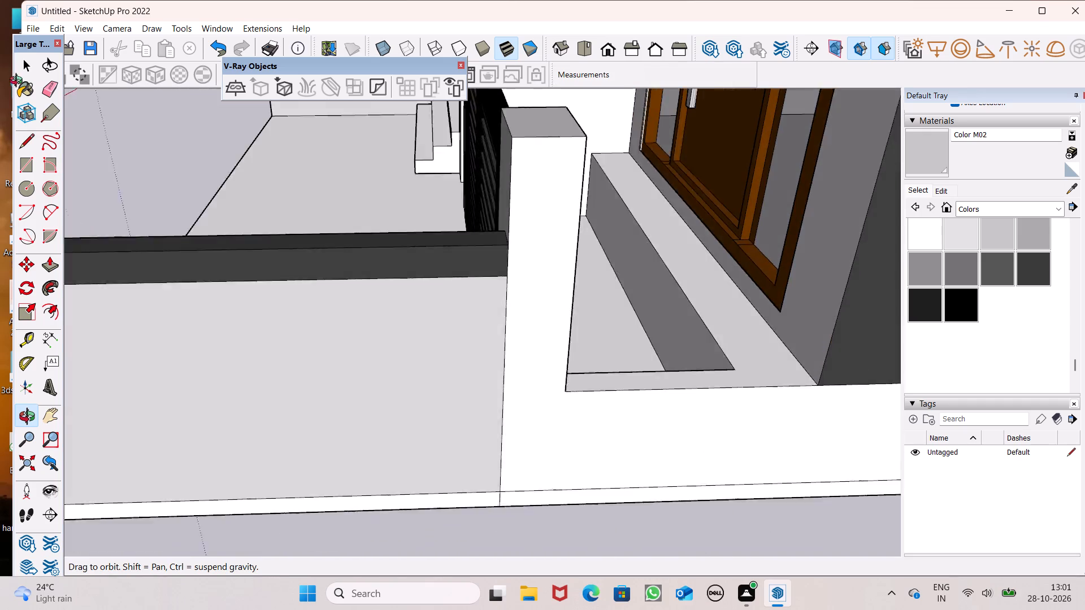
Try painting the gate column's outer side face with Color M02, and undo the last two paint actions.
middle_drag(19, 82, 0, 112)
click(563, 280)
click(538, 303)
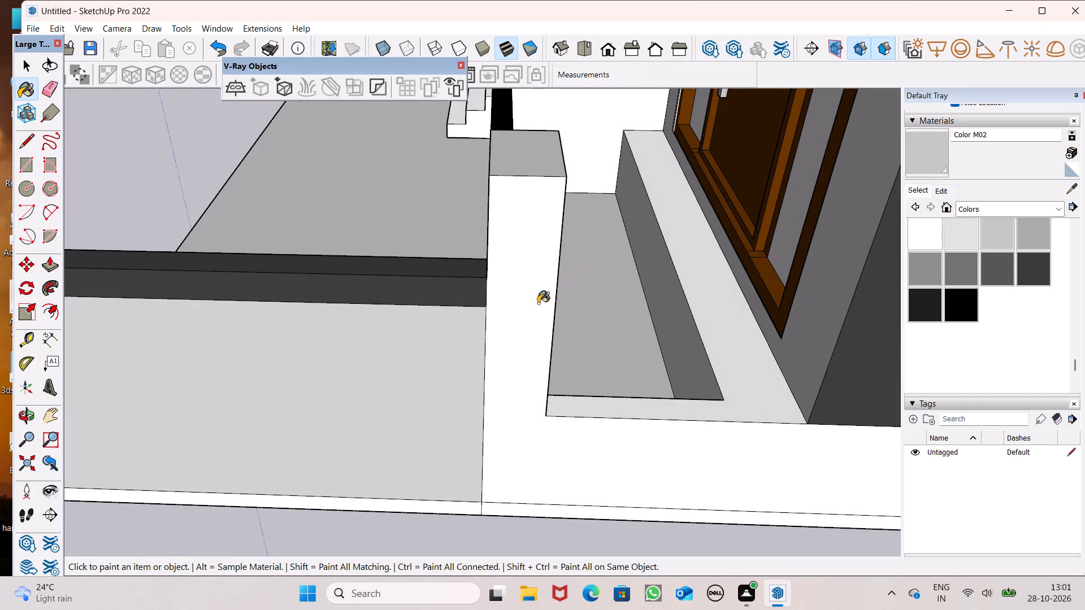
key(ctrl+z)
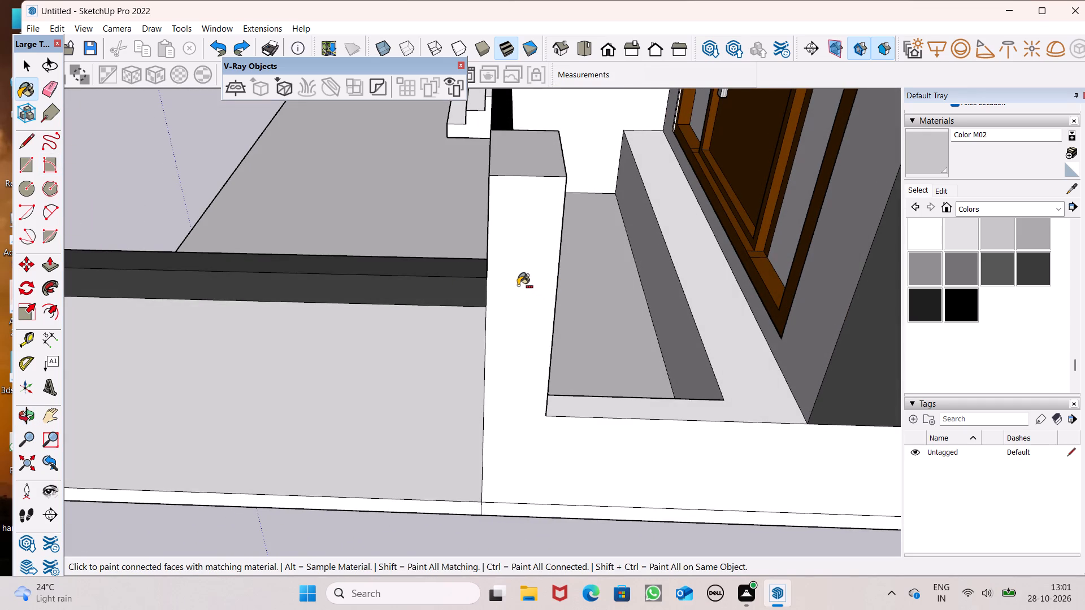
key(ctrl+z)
Paint the gate column's outer side with its connected matching wall faces, plus the column's rear side, in light grey Color M02.
click(519, 278)
middle_drag(536, 276, 521, 282)
middle_click(521, 282)
scroll(521, 282, up, 1)
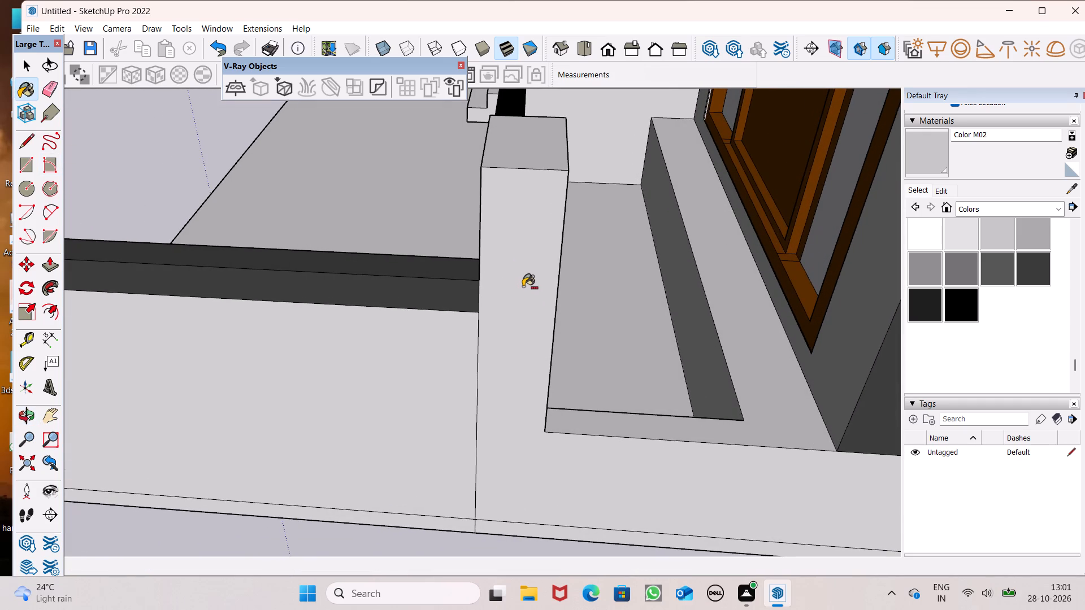
middle_drag(526, 291, 374, 221)
drag(504, 247, 514, 244)
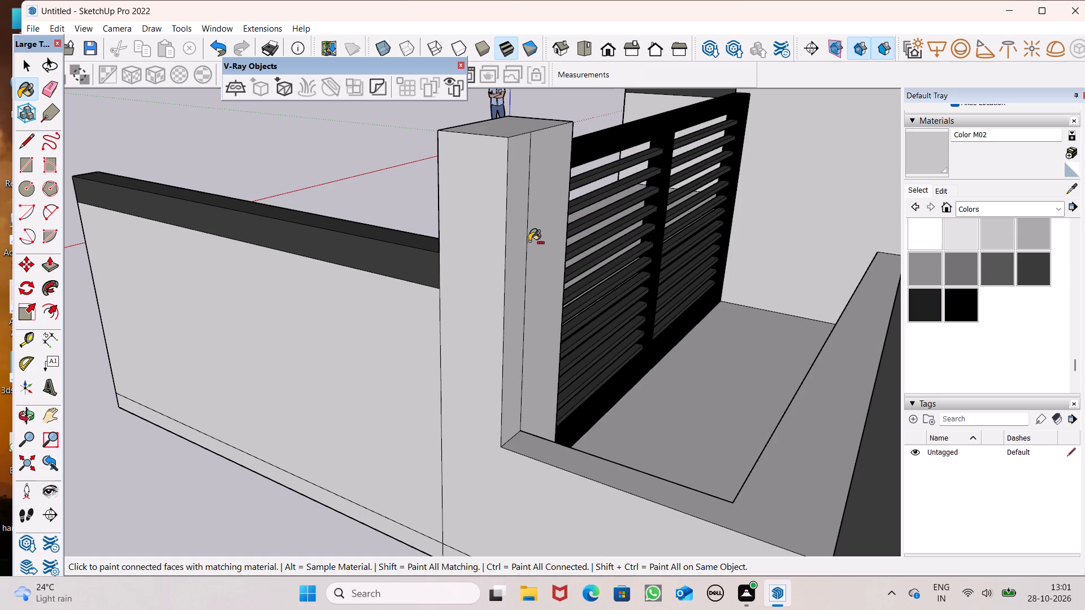
key(ctrl+z)
click(540, 241)
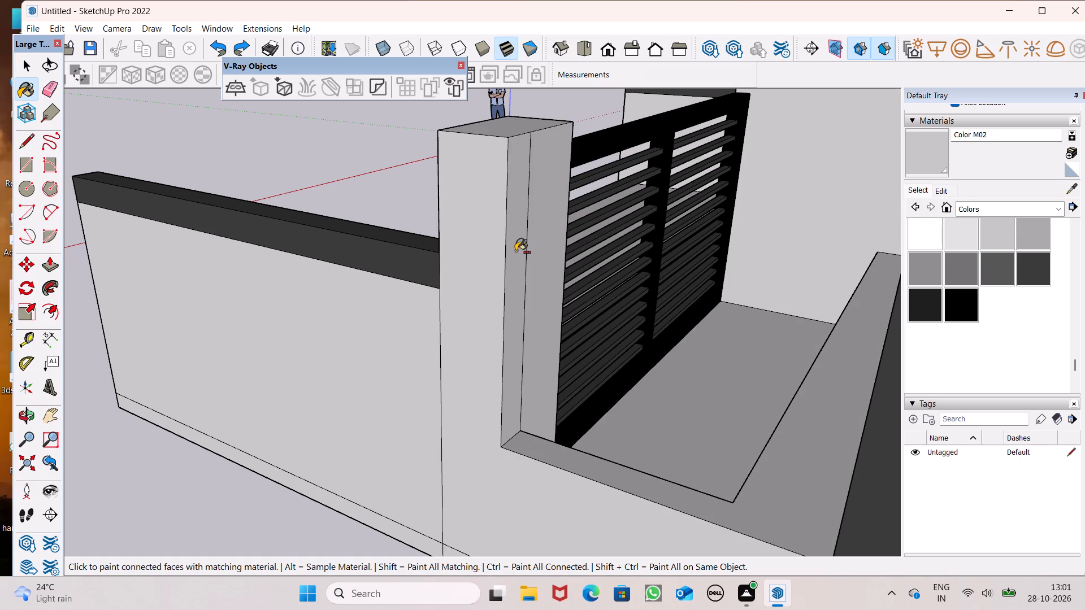
Examine the whole house exterior with both boundary walls from the front, from the side and from below.
scroll(479, 234, down, 7)
middle_drag(432, 262, 1084, 210)
scroll(1002, 263, down, 6)
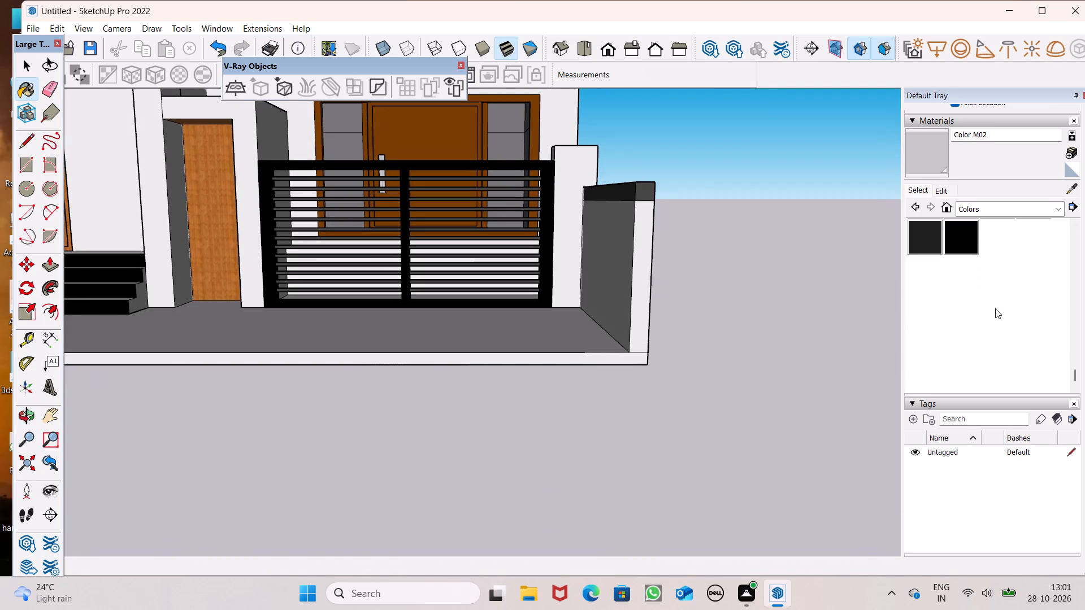
middle_drag(995, 308, 984, 312)
scroll(993, 311, up, 1)
key(space)
scroll(789, 256, down, 6)
middle_drag(788, 266, 753, 400)
scroll(740, 315, down, 5)
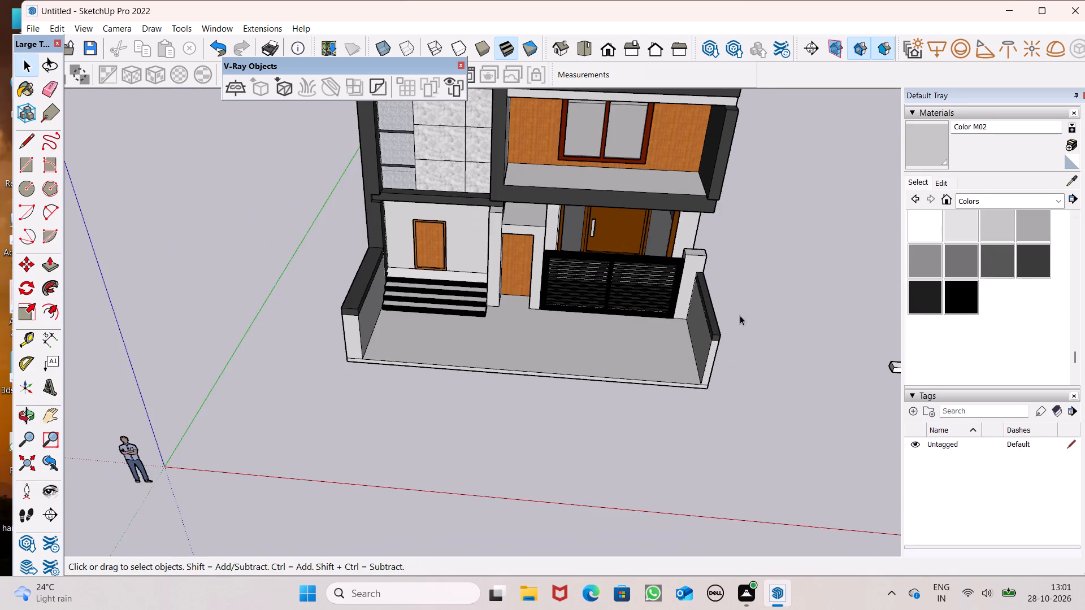
scroll(740, 319, down, 5)
middle_drag(458, 378, 436, 56)
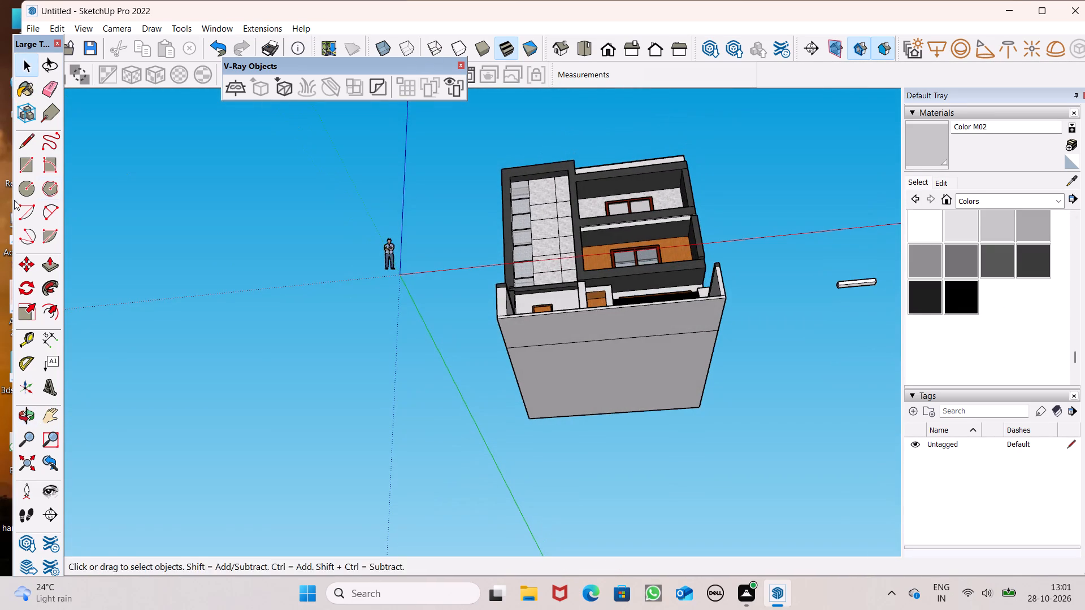
scroll(14, 200, up, 1)
middle_drag(14, 201, 281, 207)
scroll(437, 400, down, 3)
middle_drag(455, 358, 735, 459)
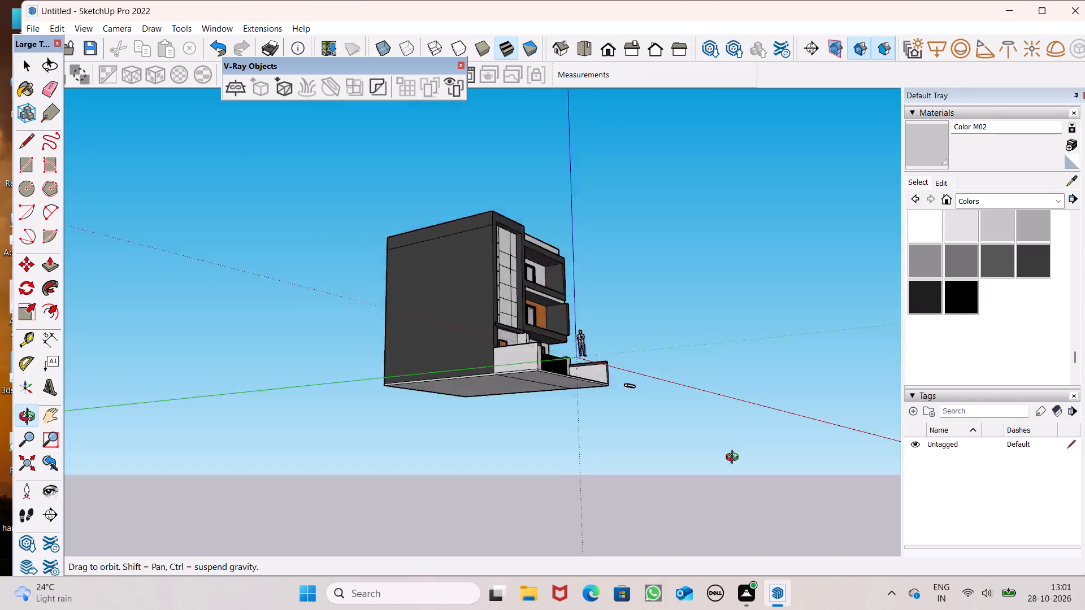
middle_drag(735, 459, 427, 572)
scroll(503, 389, down, 3)
middle_drag(505, 389, 615, 395)
scroll(615, 395, up, 6)
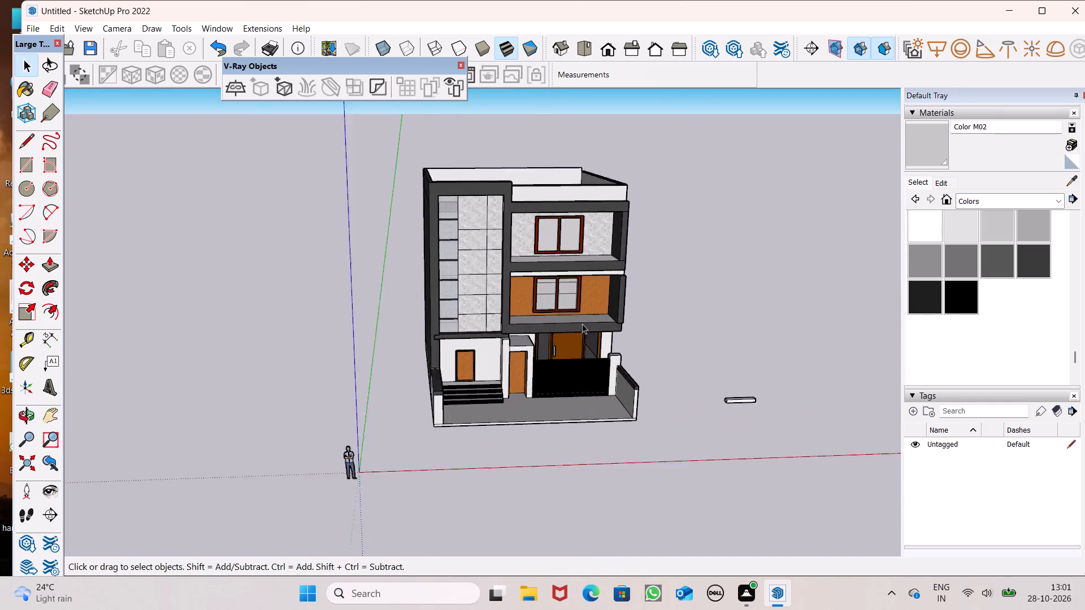
scroll(582, 324, up, 2)
scroll(580, 307, down, 4)
middle_drag(571, 326, 521, 359)
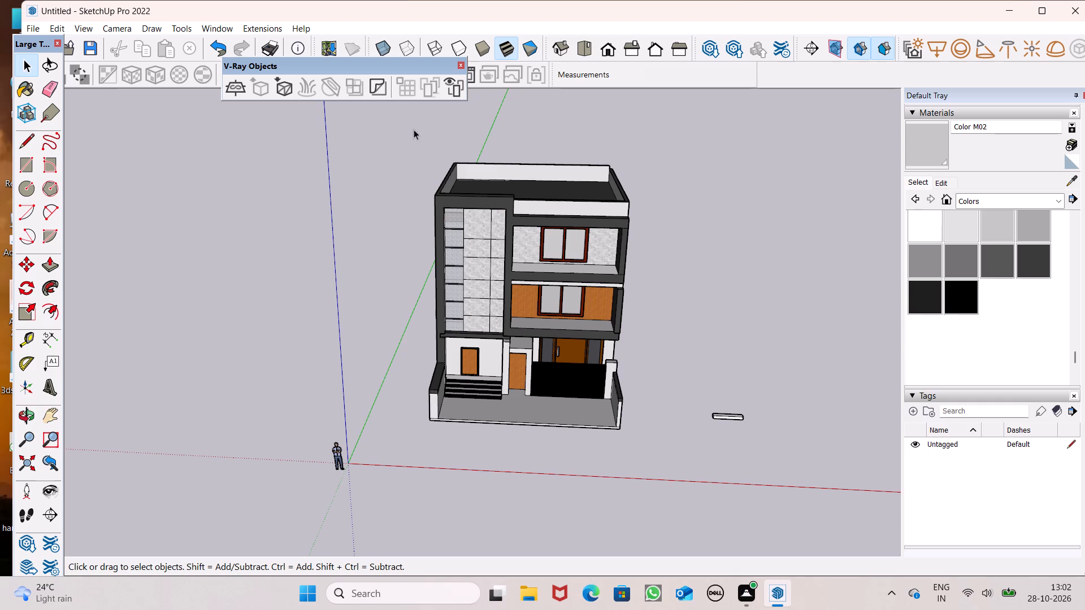
scroll(426, 201, down, 1)
scroll(411, 258, down, 2)
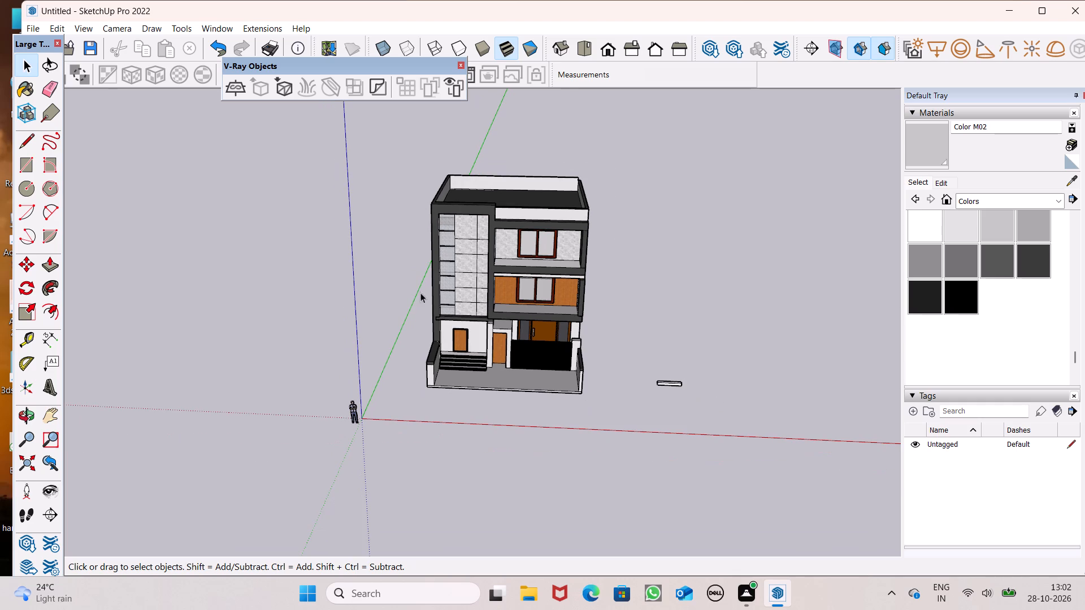
middle_drag(411, 334, 441, 255)
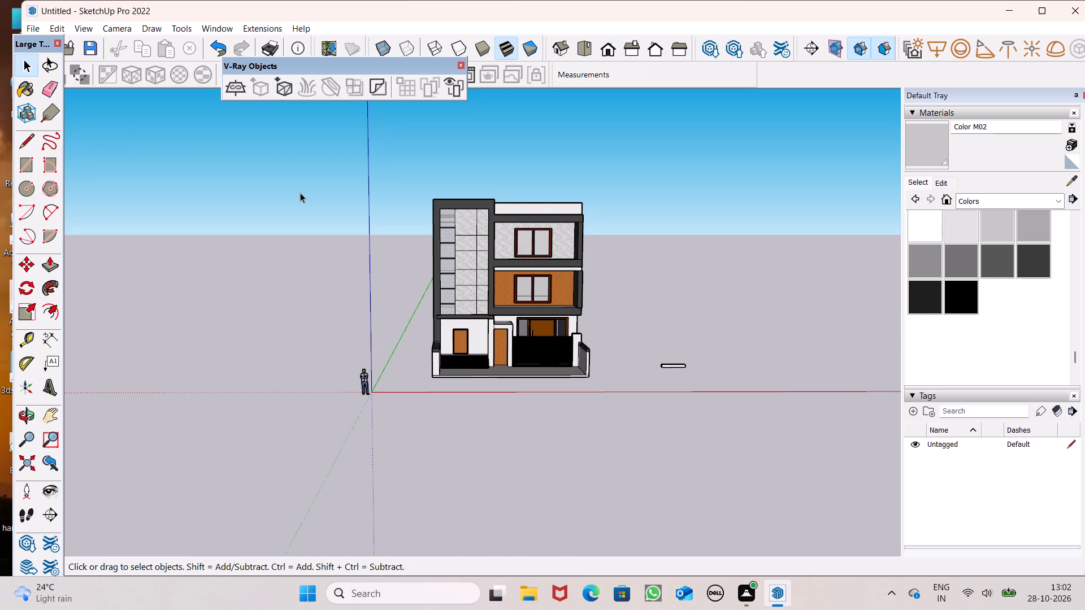
scroll(540, 396, up, 3)
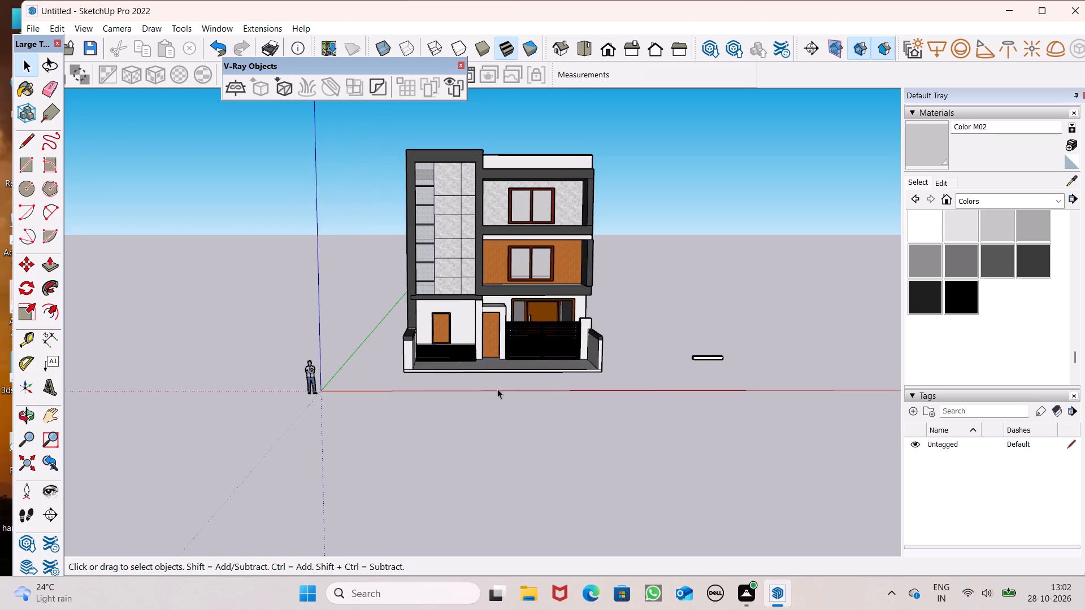
scroll(495, 389, down, 2)
middle_drag(507, 419, 498, 460)
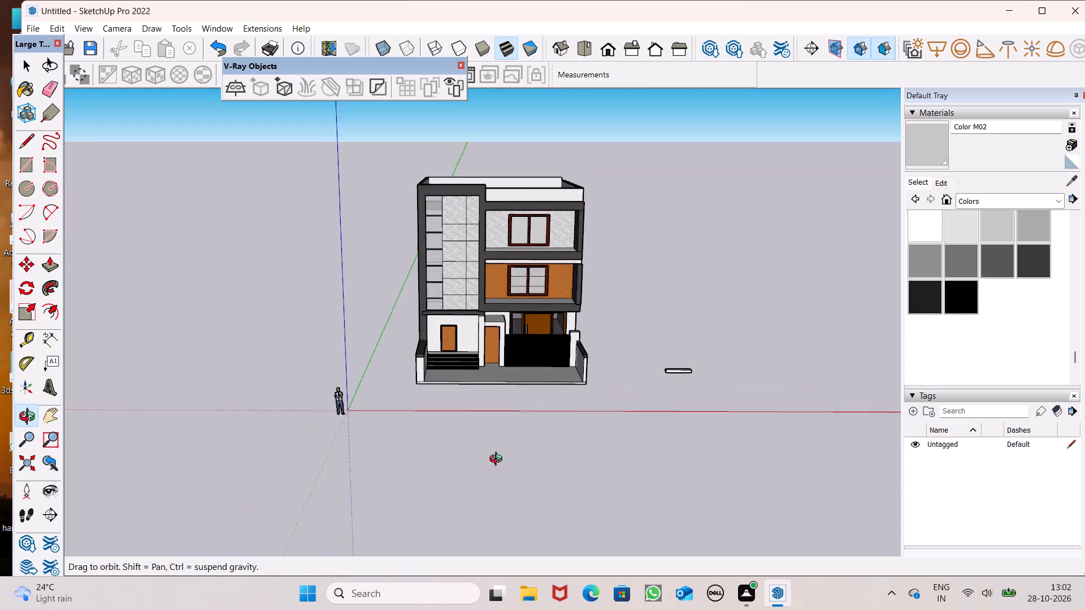
middle_drag(498, 460, 481, 473)
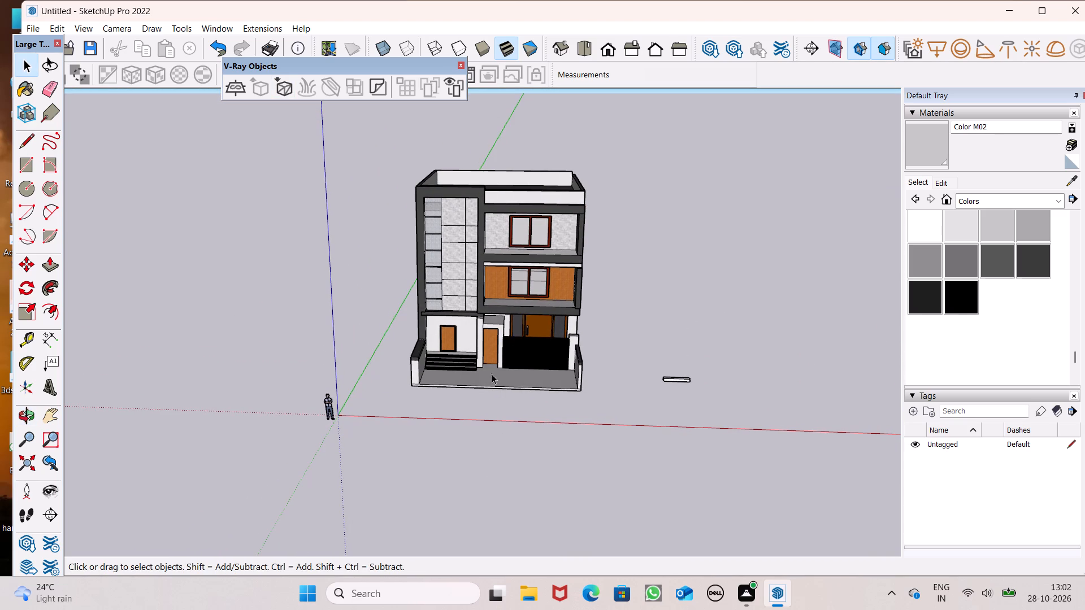
Delete the stray loose bar lying on the ground beside the house.
scroll(492, 316, up, 4)
scroll(623, 408, down, 2)
scroll(769, 413, up, 6)
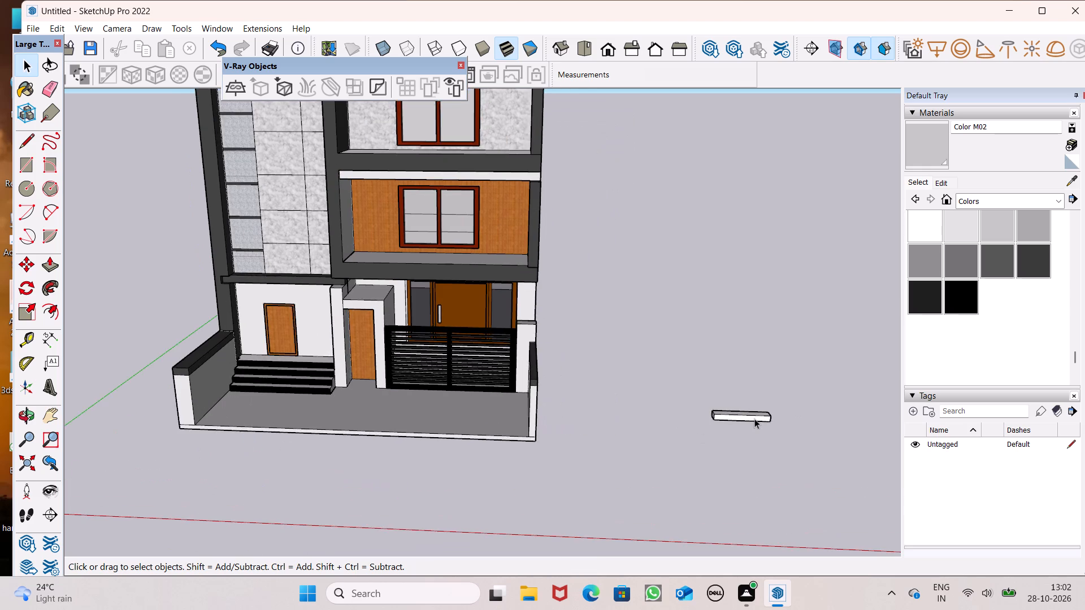
click(753, 419)
key(Delete)
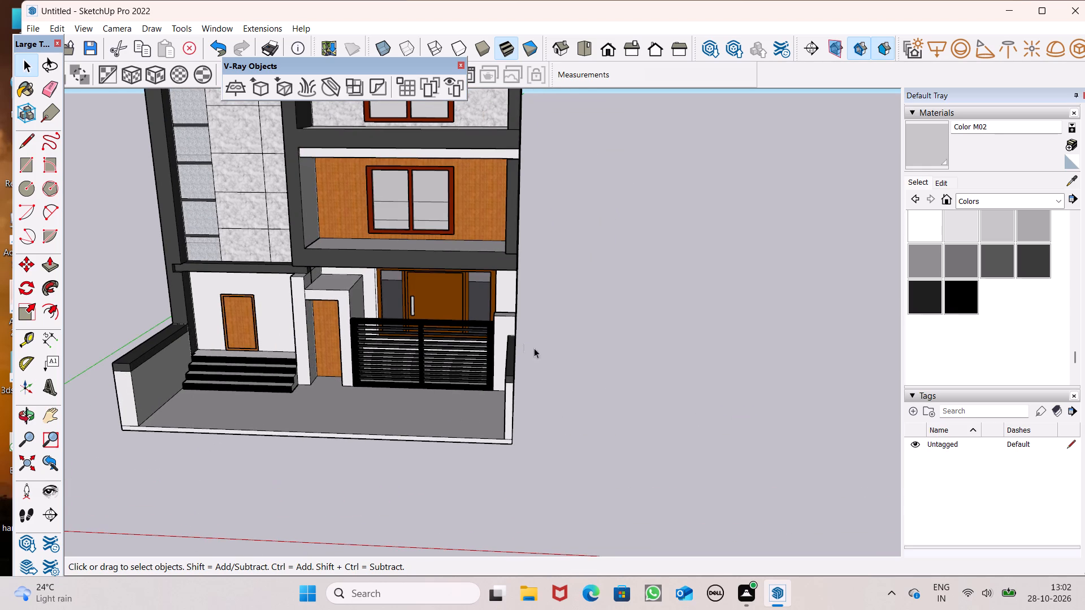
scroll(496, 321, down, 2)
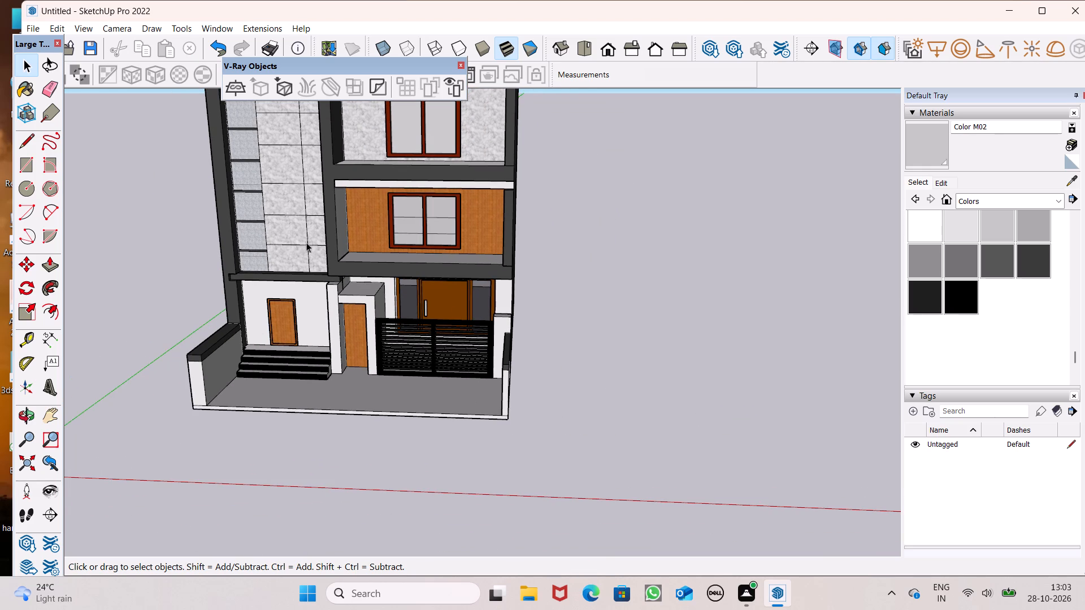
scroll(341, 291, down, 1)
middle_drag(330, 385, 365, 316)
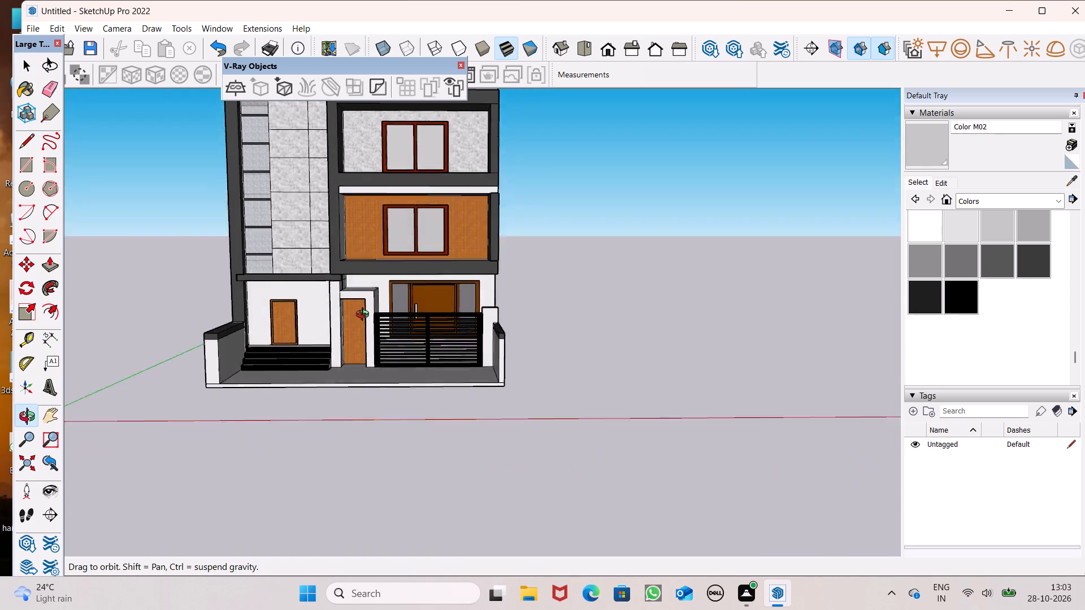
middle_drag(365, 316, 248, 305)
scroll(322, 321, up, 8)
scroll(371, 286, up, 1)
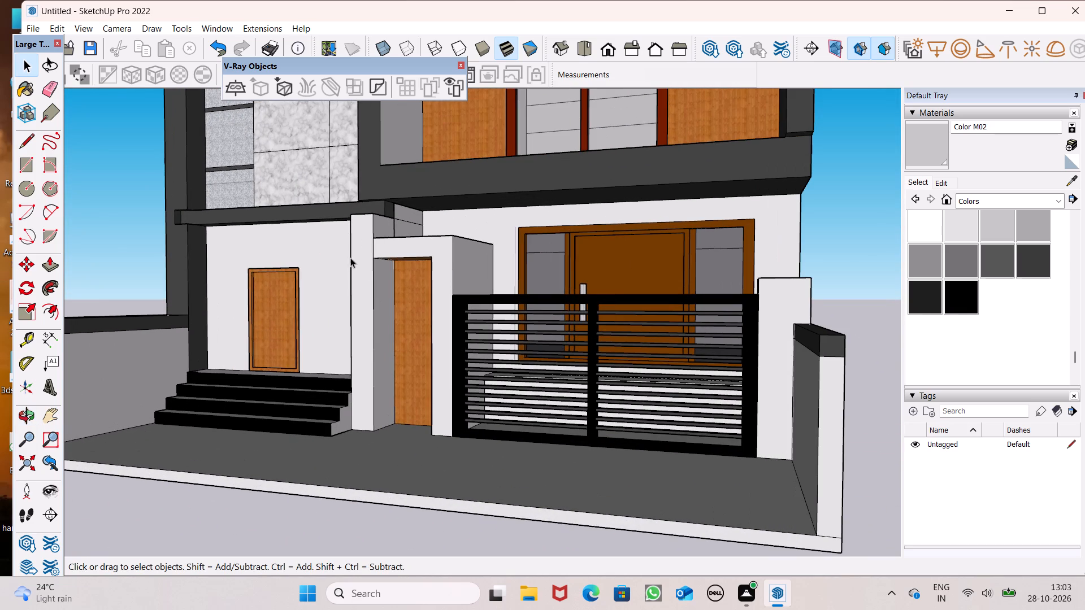
Examine the ground-floor front with its columns, steps, gate, front wall and boundary walls from several heights and angles.
scroll(364, 263, up, 4)
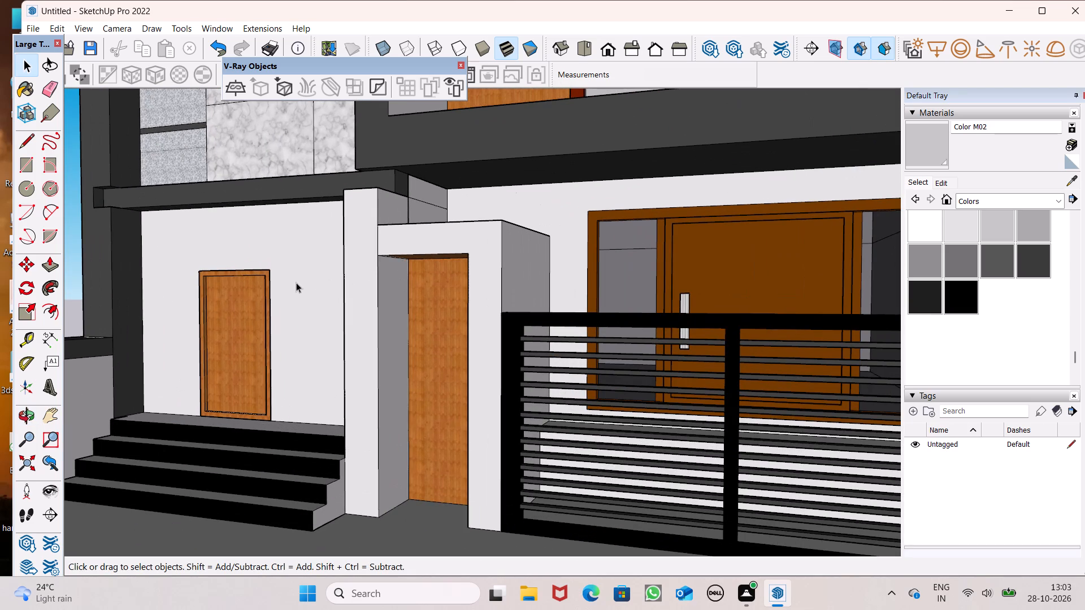
middle_drag(323, 325, 234, 389)
scroll(306, 341, up, 1)
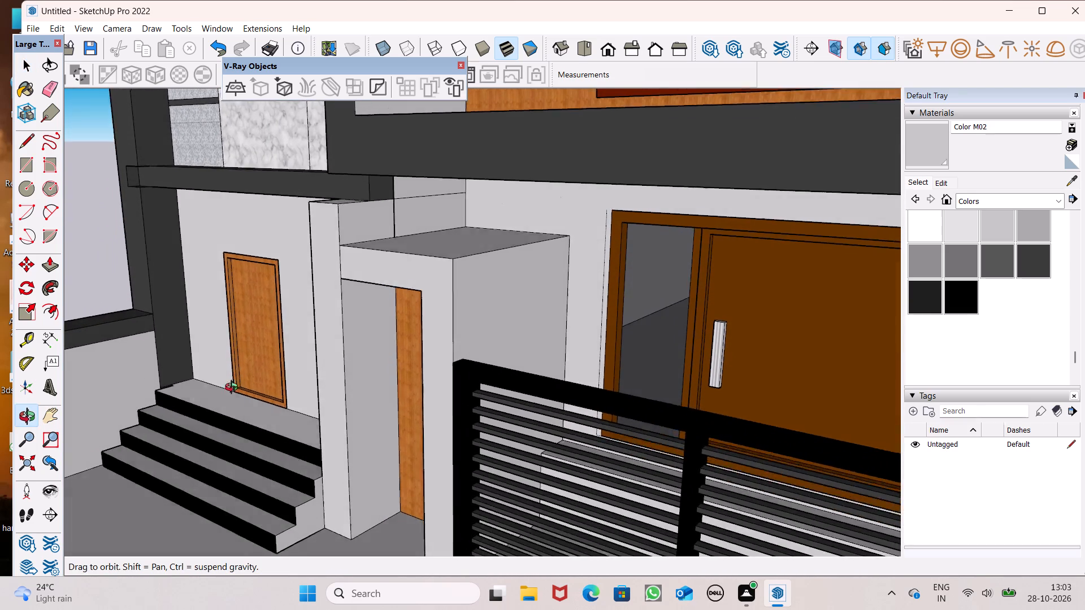
middle_drag(234, 389, 414, 329)
scroll(431, 313, down, 3)
middle_drag(467, 410, 422, 537)
scroll(424, 547, up, 2)
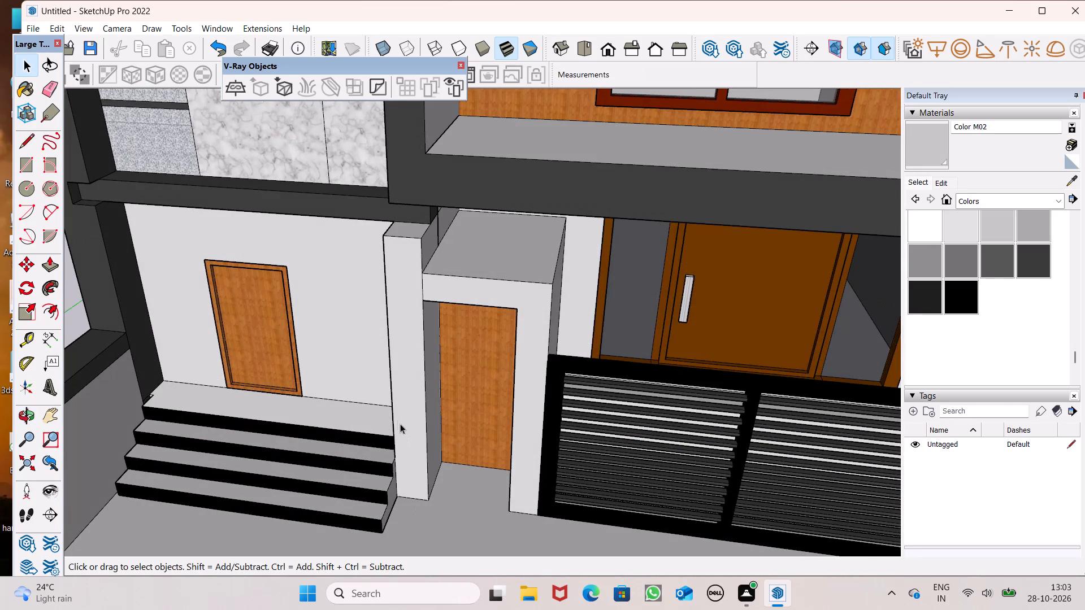
click(398, 408)
click(368, 367)
scroll(364, 365, down, 6)
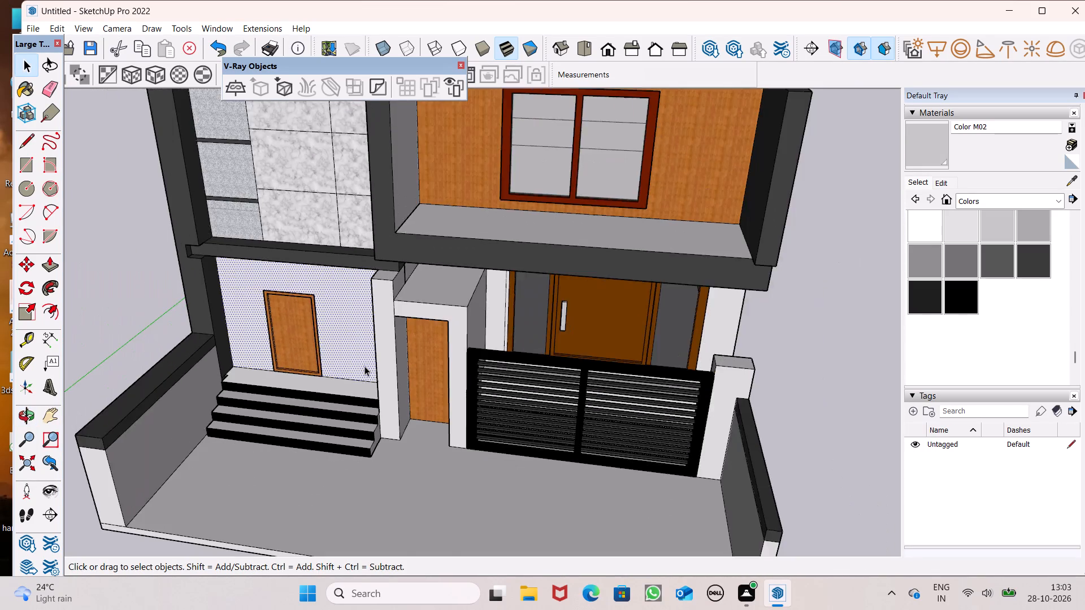
scroll(364, 366, down, 4)
scroll(246, 412, down, 2)
middle_drag(263, 489, 310, 408)
scroll(307, 408, up, 1)
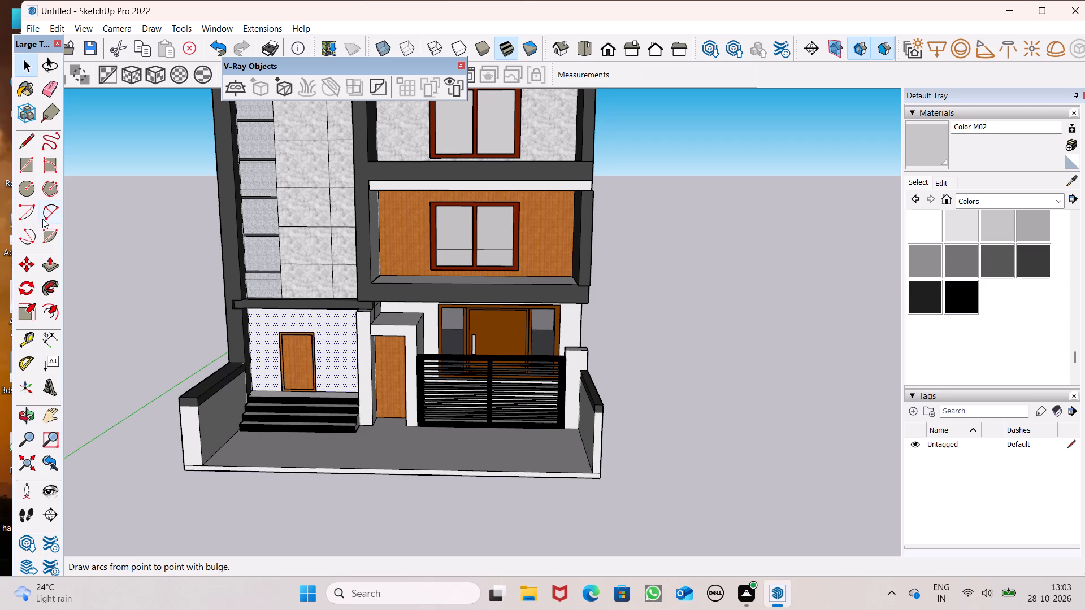
scroll(321, 321, down, 1)
middle_drag(361, 394, 393, 411)
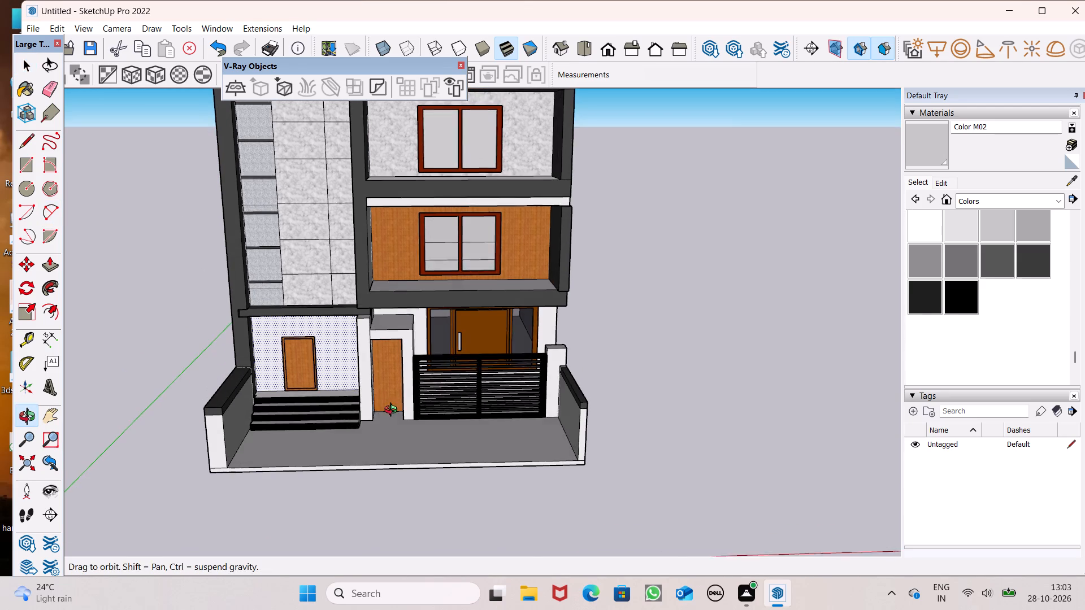
middle_drag(393, 411, 396, 409)
click(188, 315)
scroll(294, 331, down, 7)
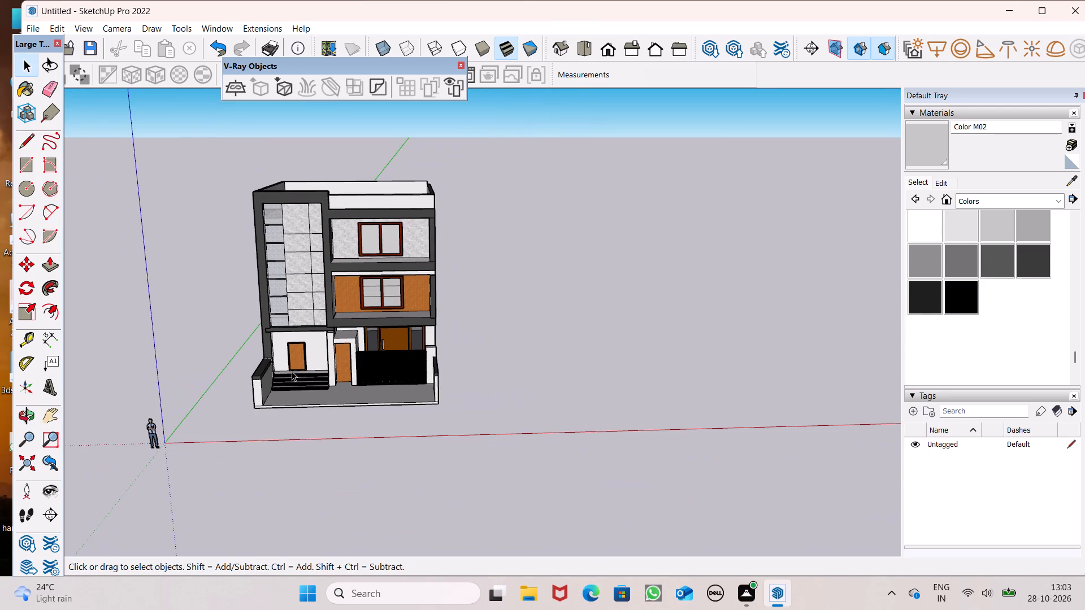
middle_drag(301, 382, 292, 419)
scroll(292, 412, up, 7)
scroll(331, 389, down, 2)
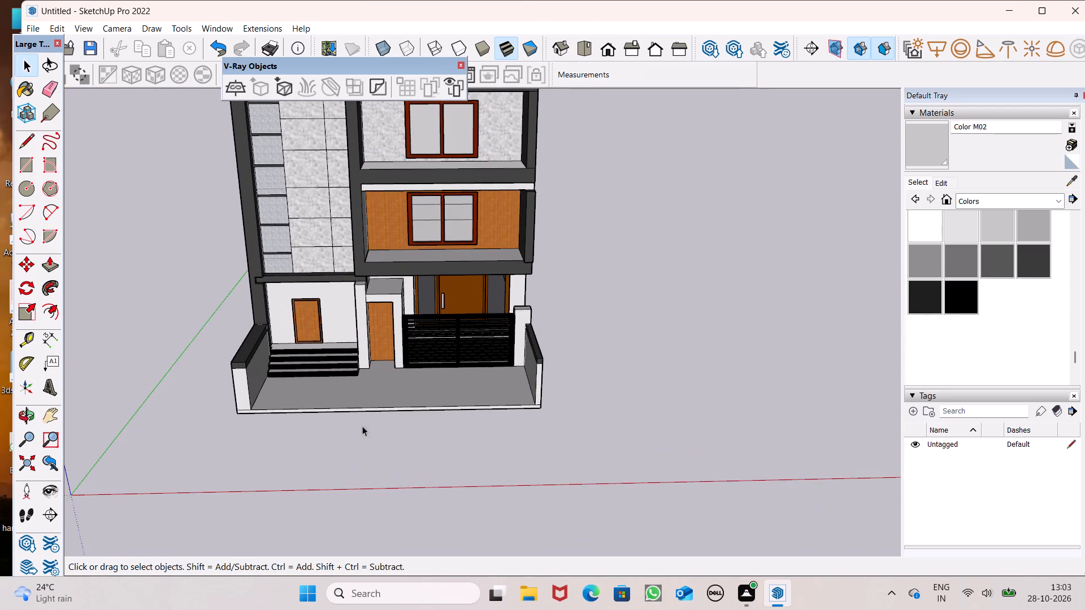
middle_drag(358, 436, 337, 478)
scroll(337, 420, up, 6)
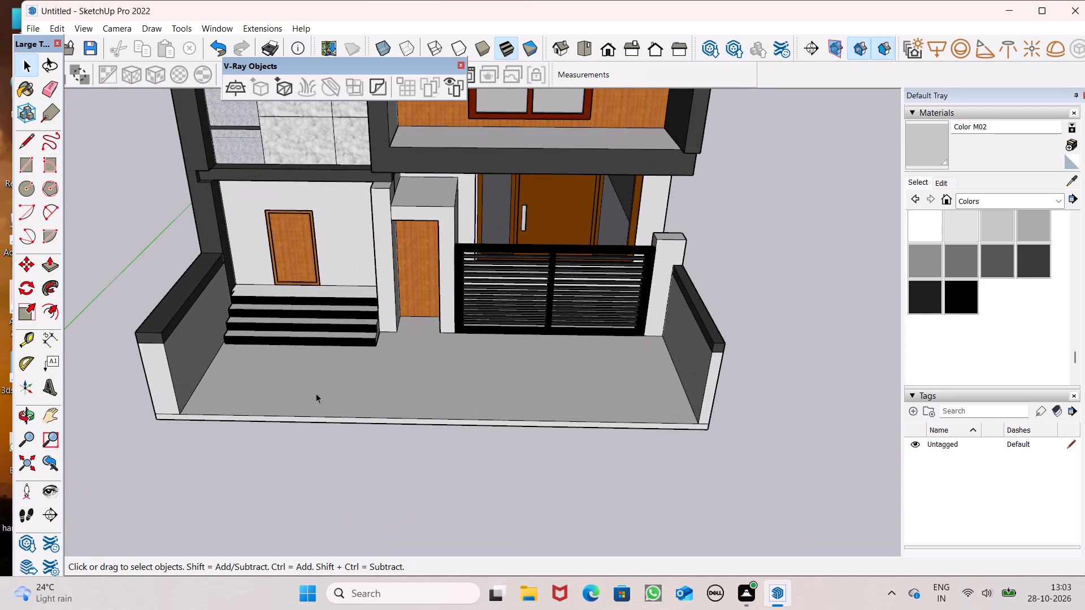
scroll(316, 393, down, 3)
middle_drag(318, 403, 280, 570)
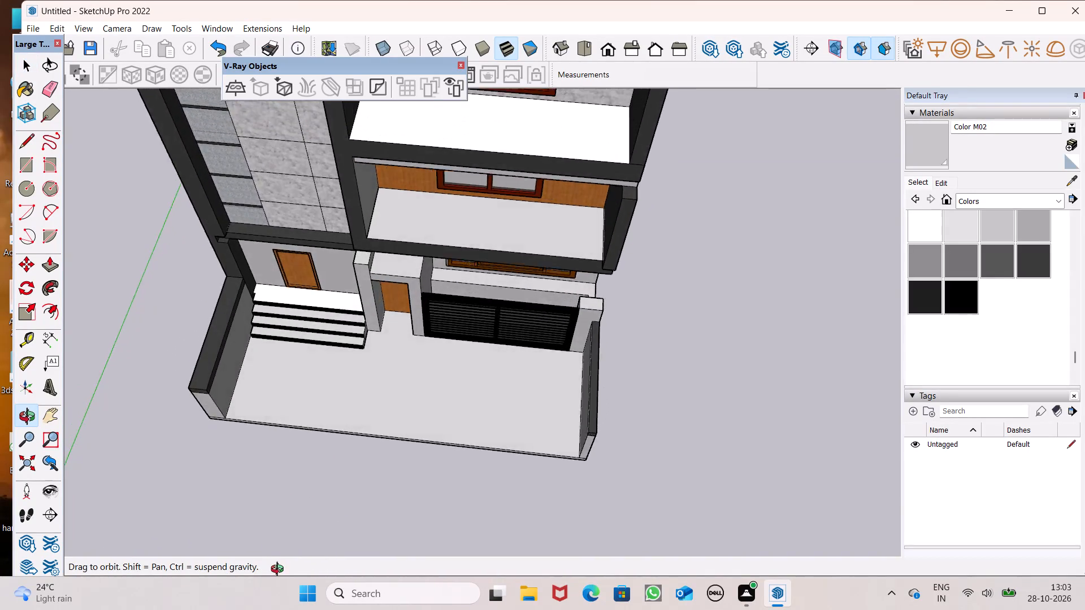
middle_drag(280, 570, 311, 495)
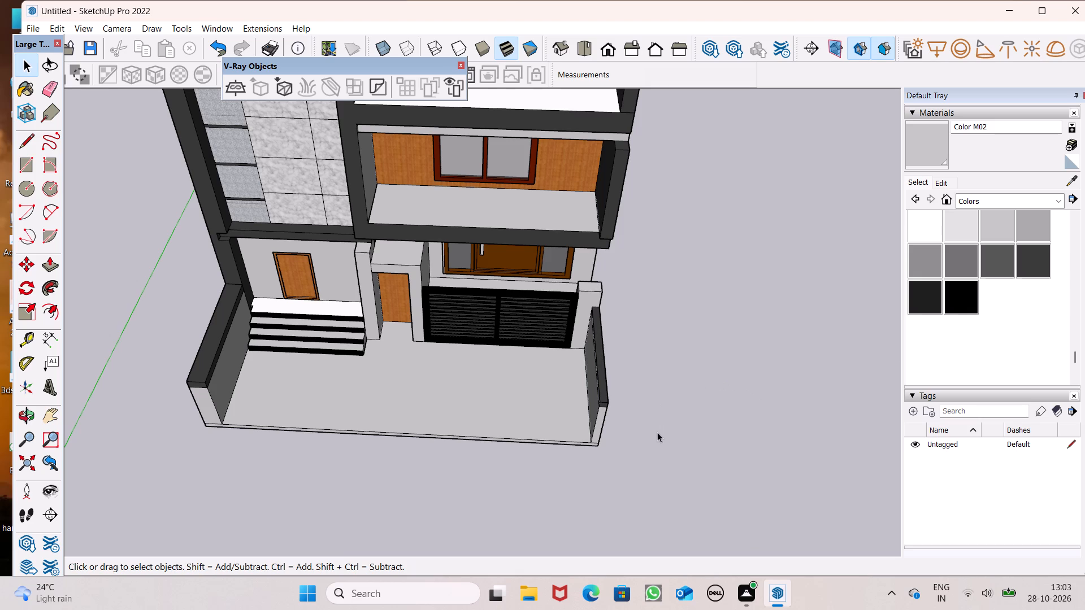
scroll(624, 457, down, 1)
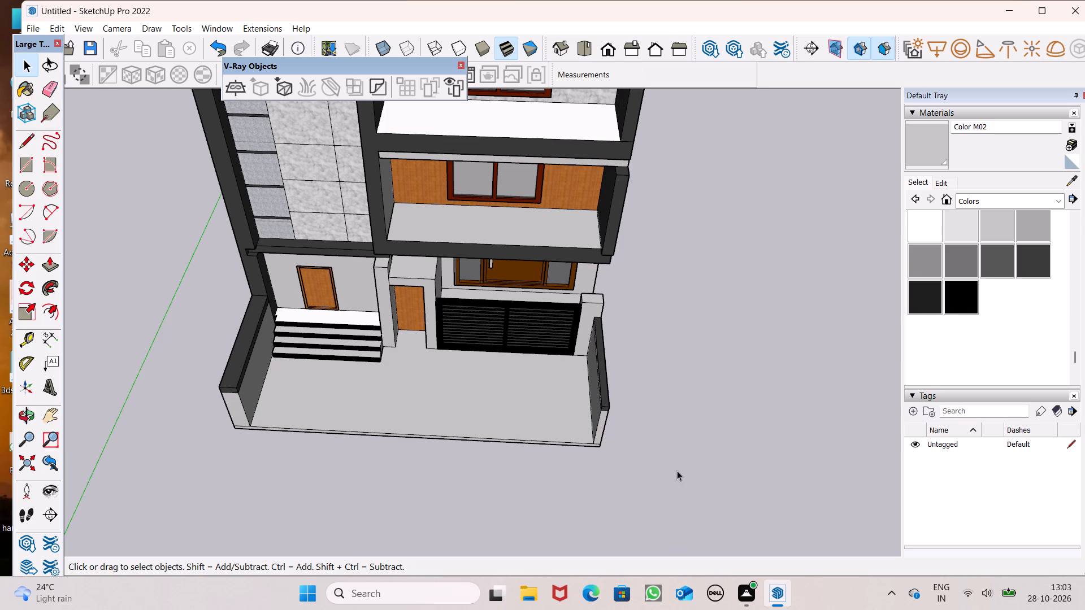
scroll(522, 406, down, 1)
middle_drag(551, 437, 618, 355)
scroll(618, 355, up, 1)
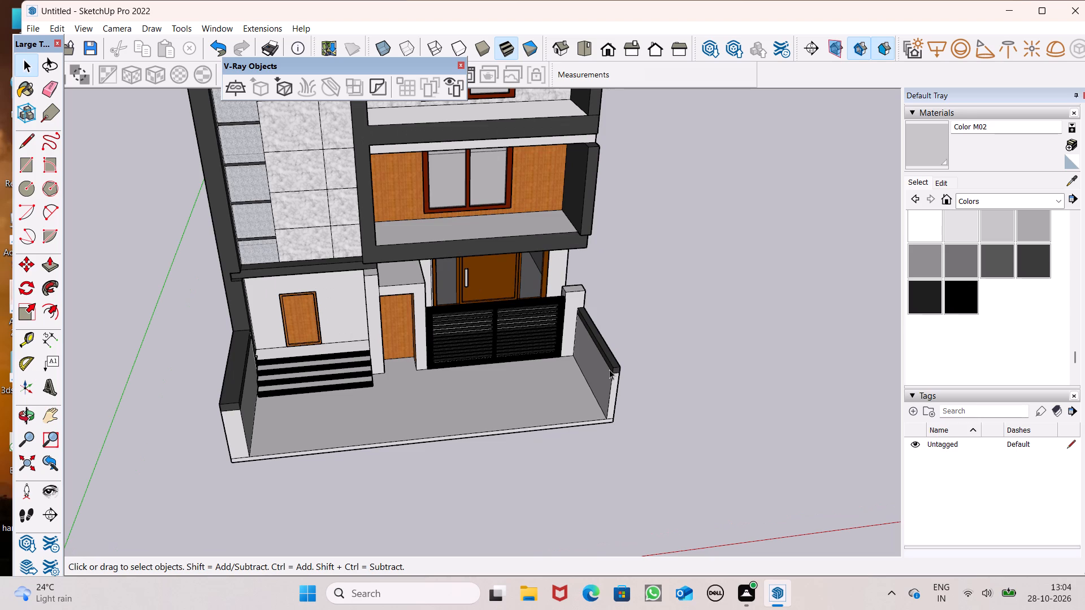
middle_drag(412, 335, 435, 269)
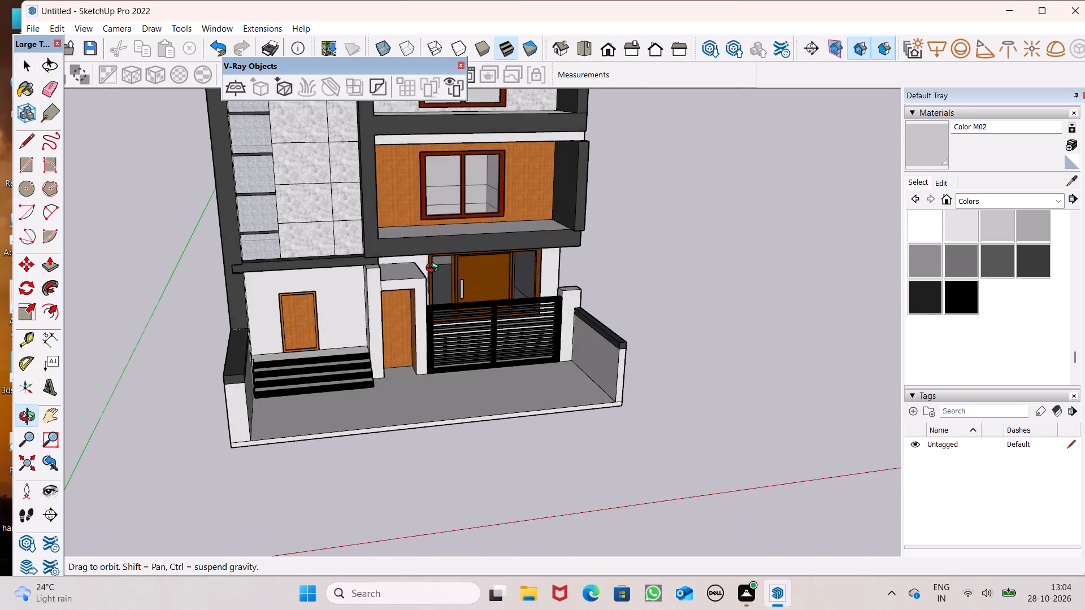
middle_drag(435, 269, 420, 213)
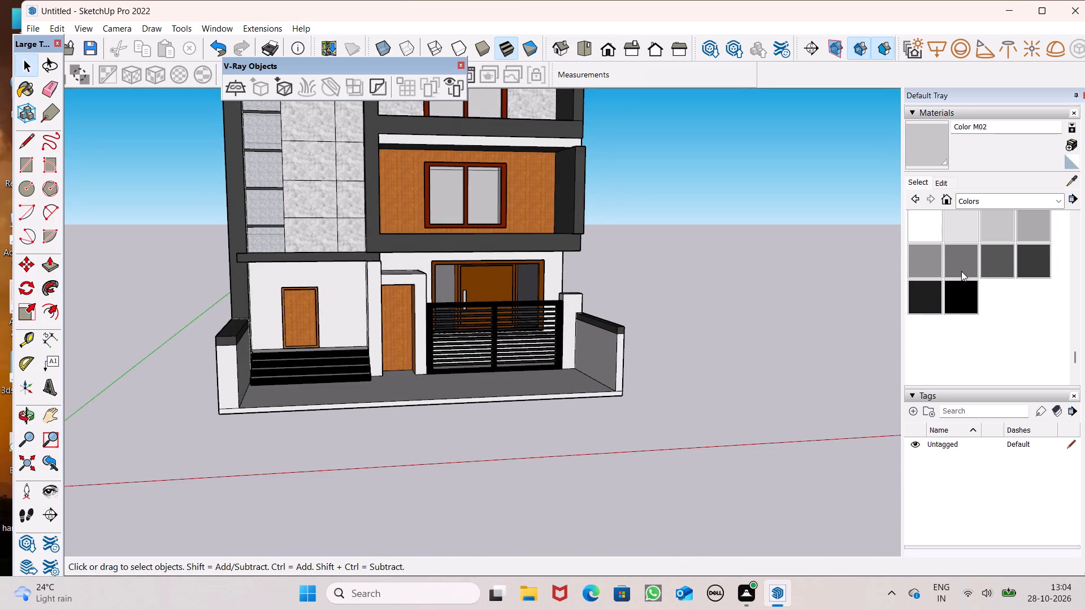
Paint the top, front and steps-side faces of the column between the entrance steps and the narrow door in dark grey Color M07.
click(1027, 258)
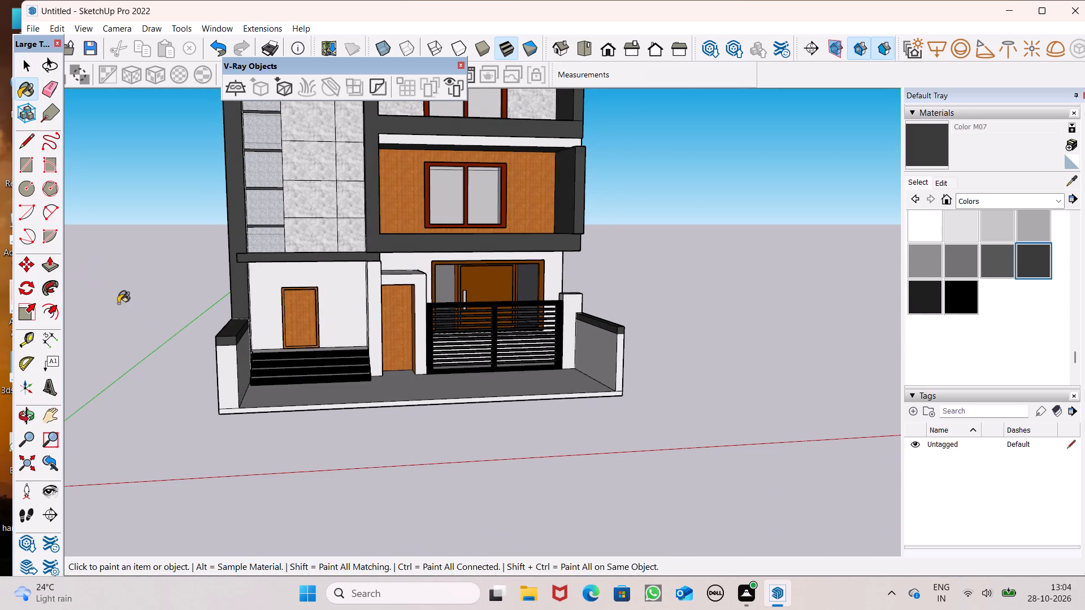
scroll(241, 259, up, 6)
scroll(386, 306, up, 1)
middle_drag(386, 306, 393, 285)
scroll(389, 300, up, 1)
scroll(435, 207, down, 2)
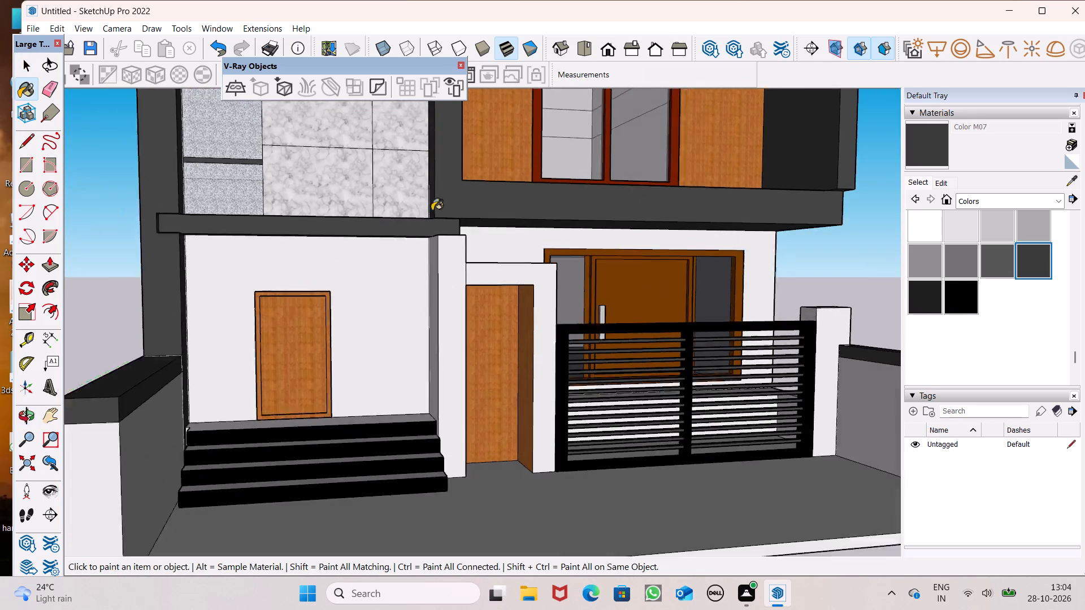
scroll(432, 211, down, 2)
middle_drag(394, 307, 526, 350)
scroll(511, 193, up, 5)
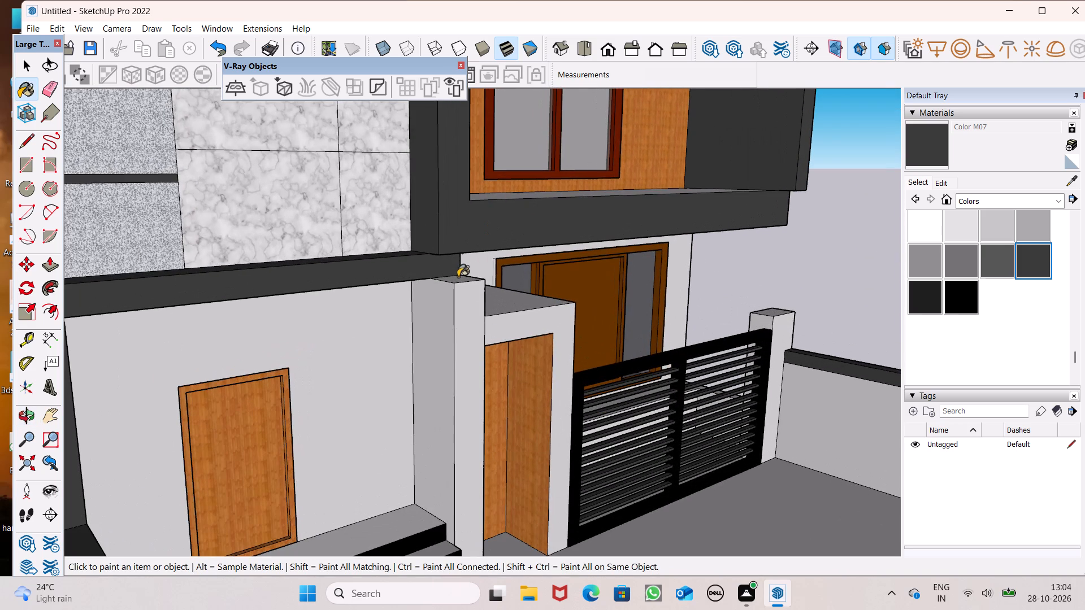
click(458, 277)
click(450, 299)
click(465, 323)
scroll(449, 257, down, 5)
scroll(465, 313, up, 1)
Paint the same column's door-side faces, above the door canopy and inside the door recess, in dark grey Color M07.
middle_drag(445, 329, 250, 379)
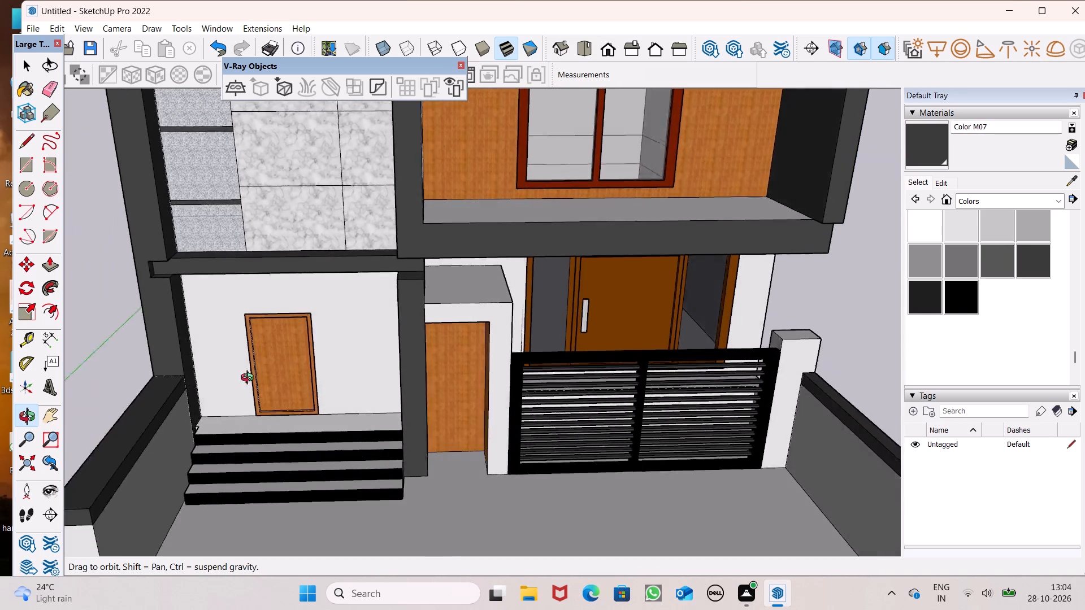
middle_drag(250, 379, 102, 367)
scroll(84, 387, up, 1)
scroll(314, 285, up, 3)
click(471, 268)
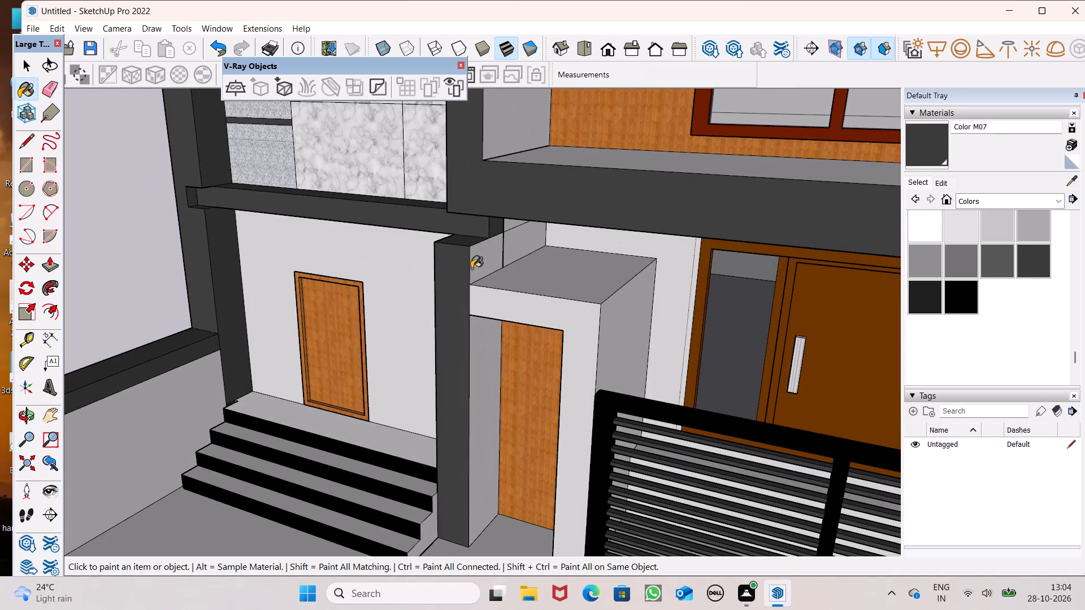
click(480, 384)
scroll(439, 329, down, 5)
middle_drag(402, 384, 484, 299)
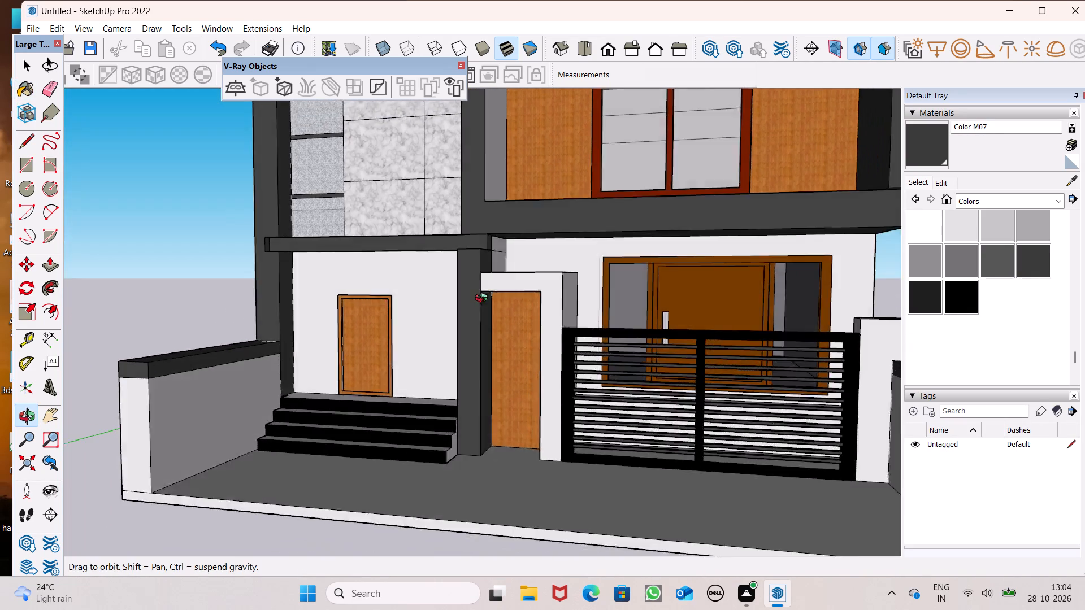
middle_drag(484, 299, 531, 294)
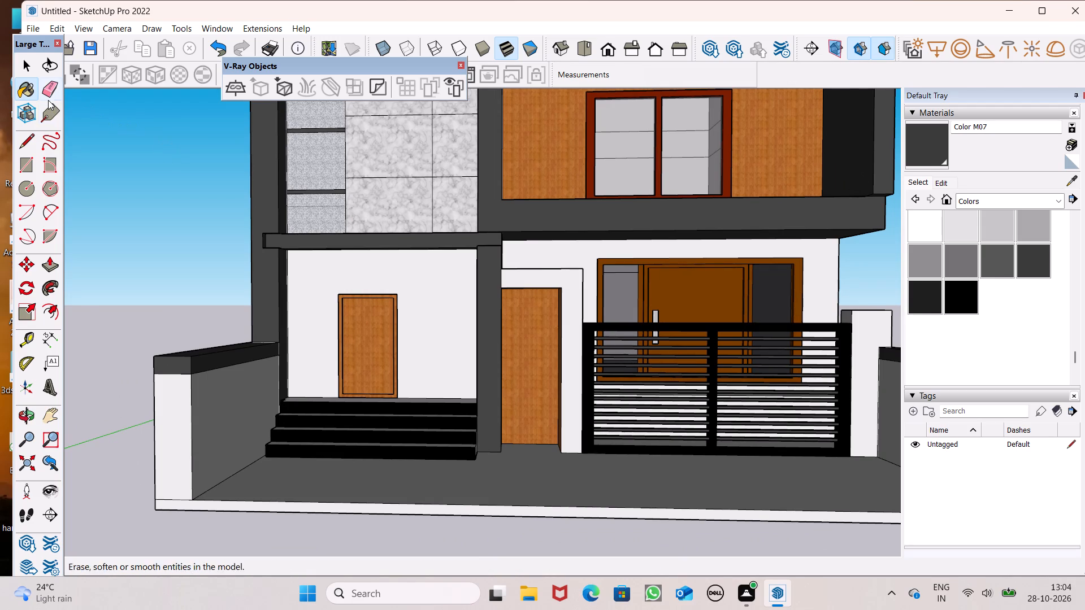
Erase the leftover horizontal edge segments on the side wall above the narrow door's canopy, behind the dark column.
click(48, 100)
middle_drag(280, 204, 199, 250)
scroll(199, 251, up, 2)
scroll(521, 252, up, 6)
drag(555, 249, 555, 259)
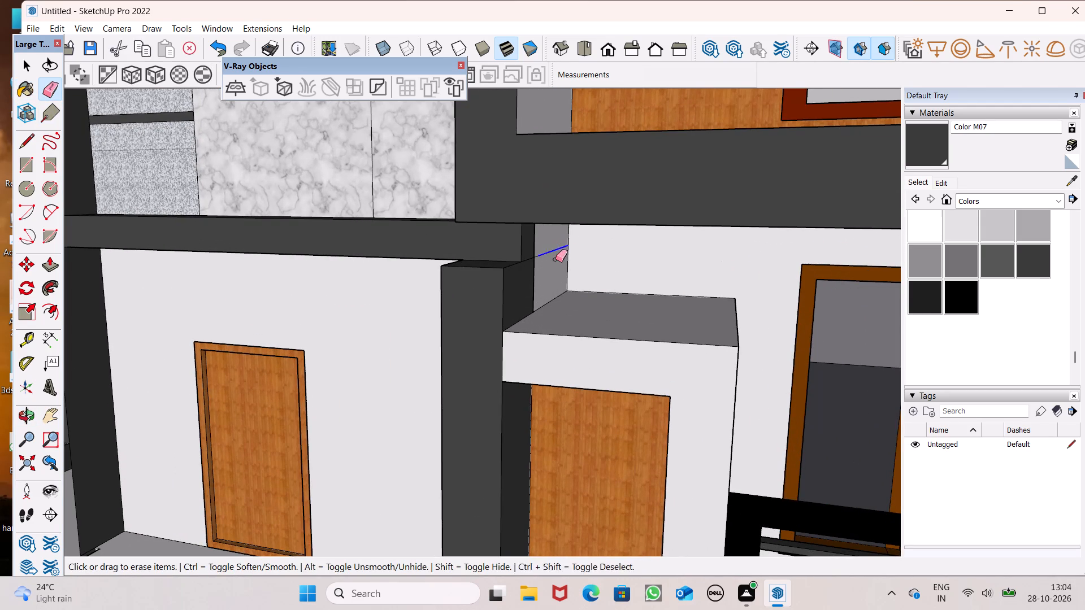
drag(555, 259, 555, 266)
scroll(427, 236, down, 5)
scroll(476, 258, up, 4)
middle_drag(516, 282, 462, 300)
scroll(479, 277, up, 5)
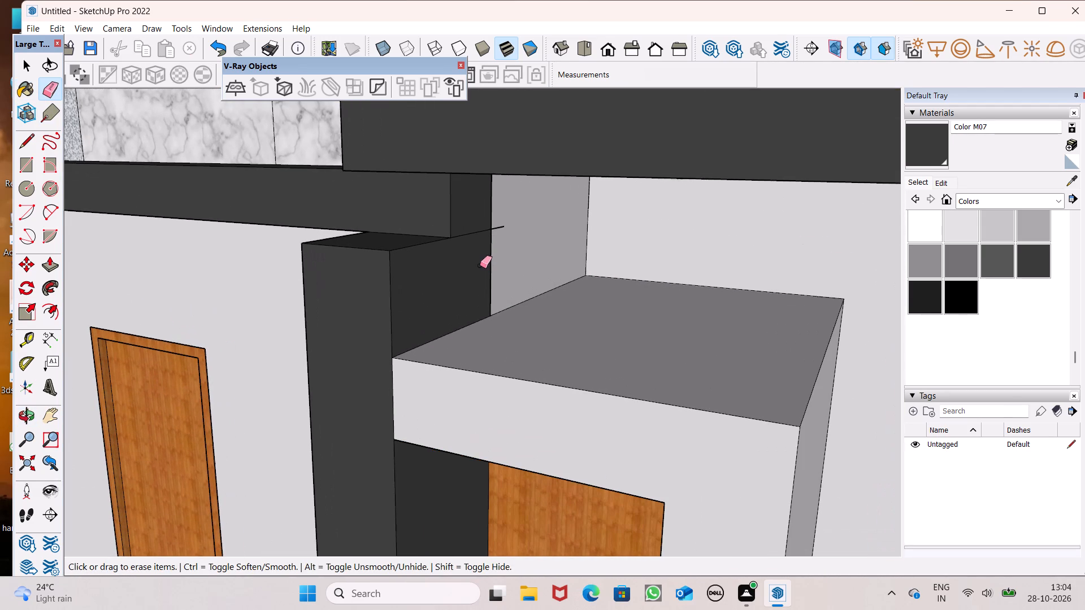
drag(496, 224, 500, 231)
scroll(490, 240, down, 5)
middle_drag(417, 276, 585, 266)
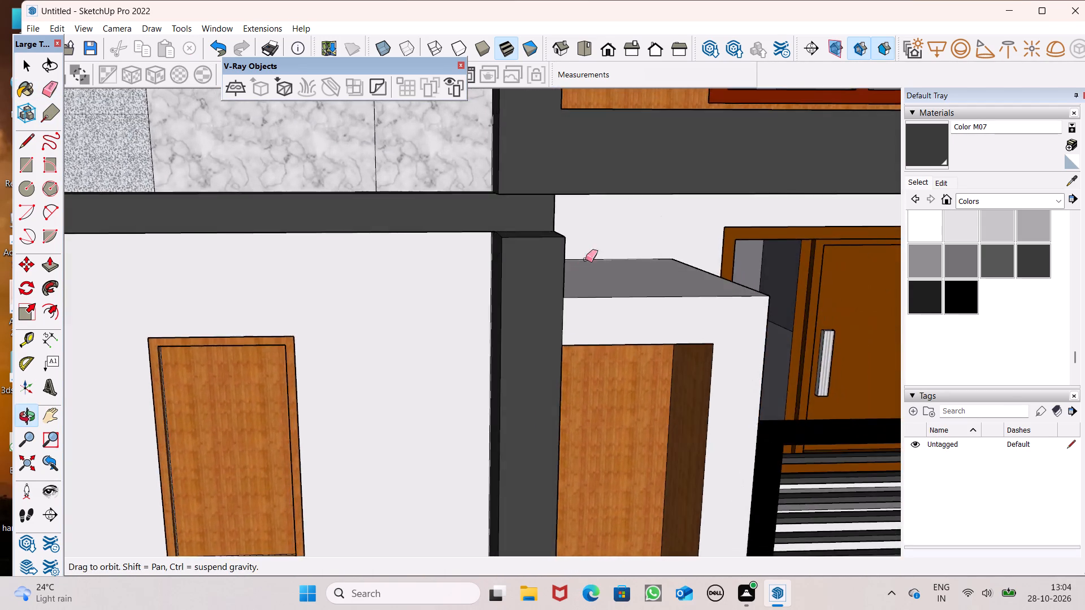
scroll(437, 255, down, 11)
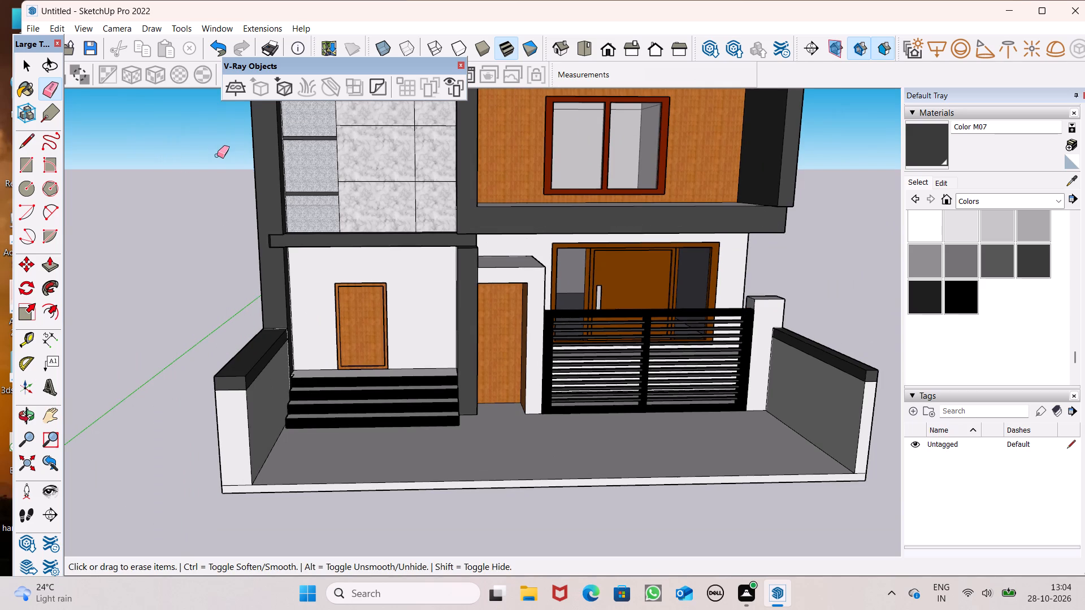
Push/Pull the open side face of the entrance steps about 3 7/16" to meet the adjacent boundary wall, closing the gap.
scroll(220, 155, down, 8)
middle_drag(248, 234, 236, 280)
scroll(141, 250, up, 6)
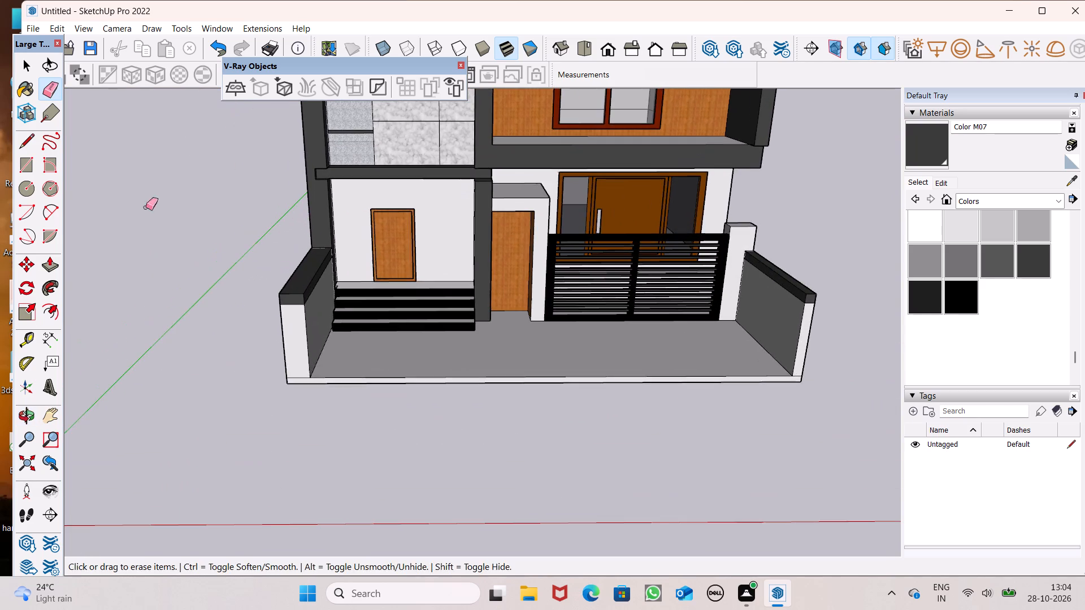
middle_drag(192, 246, 57, 274)
scroll(57, 274, up, 1)
scroll(217, 256, up, 7)
scroll(341, 259, up, 2)
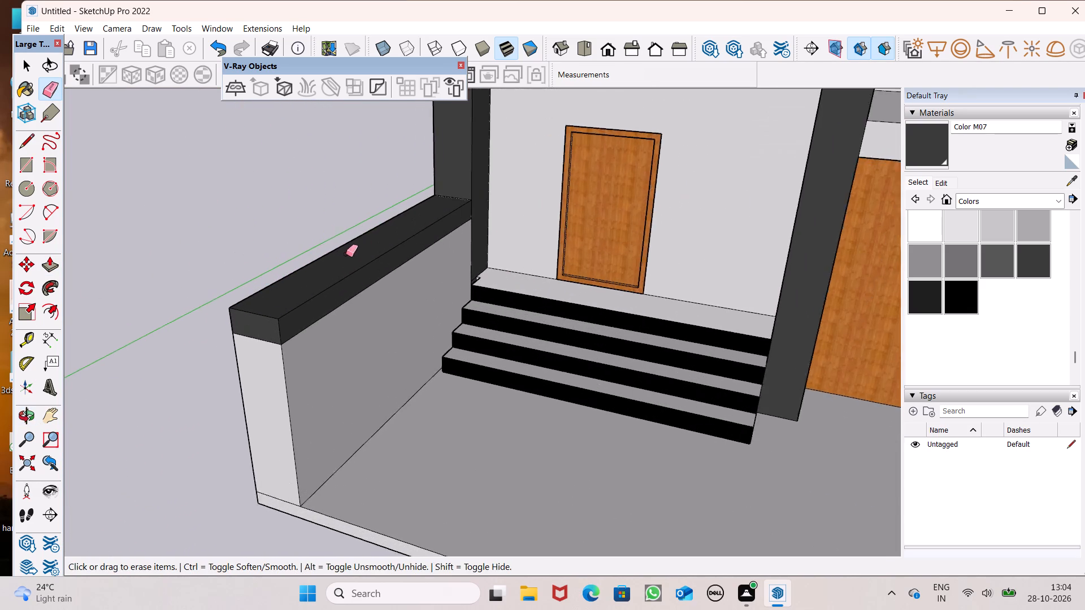
scroll(346, 254, up, 6)
scroll(583, 293, up, 7)
middle_drag(530, 334, 651, 312)
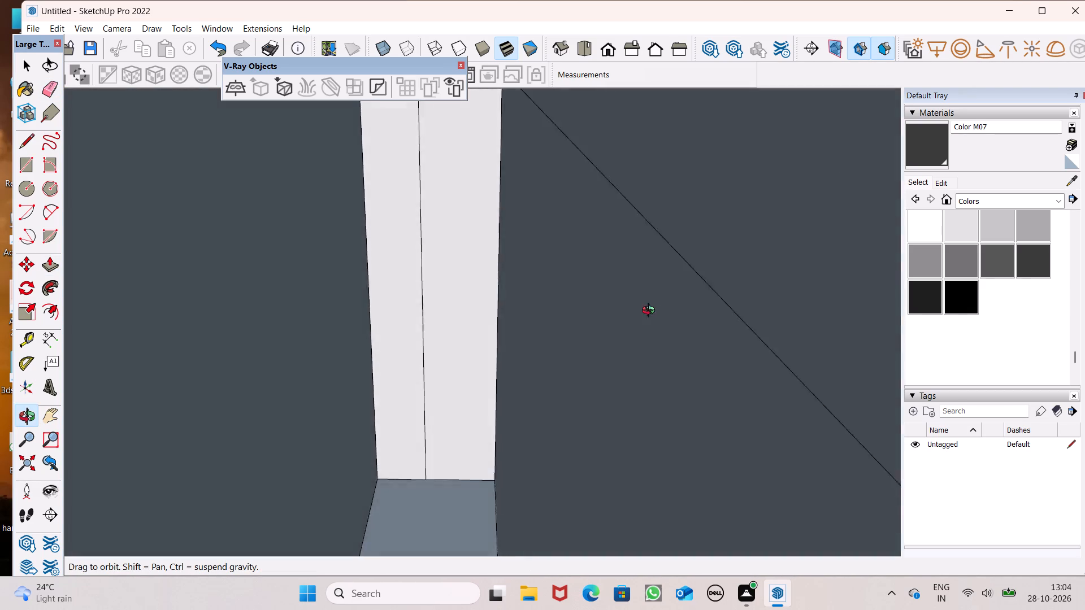
middle_drag(651, 312, 648, 246)
scroll(635, 272, up, 1)
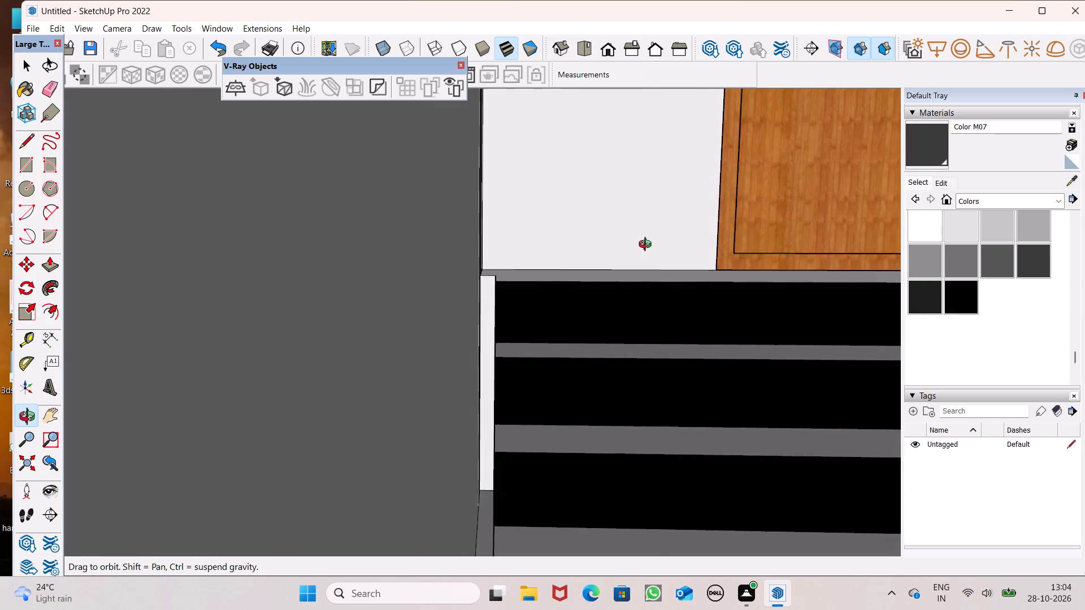
middle_drag(648, 246, 648, 248)
scroll(505, 389, up, 2)
middle_drag(505, 391, 493, 424)
scroll(434, 455, up, 1)
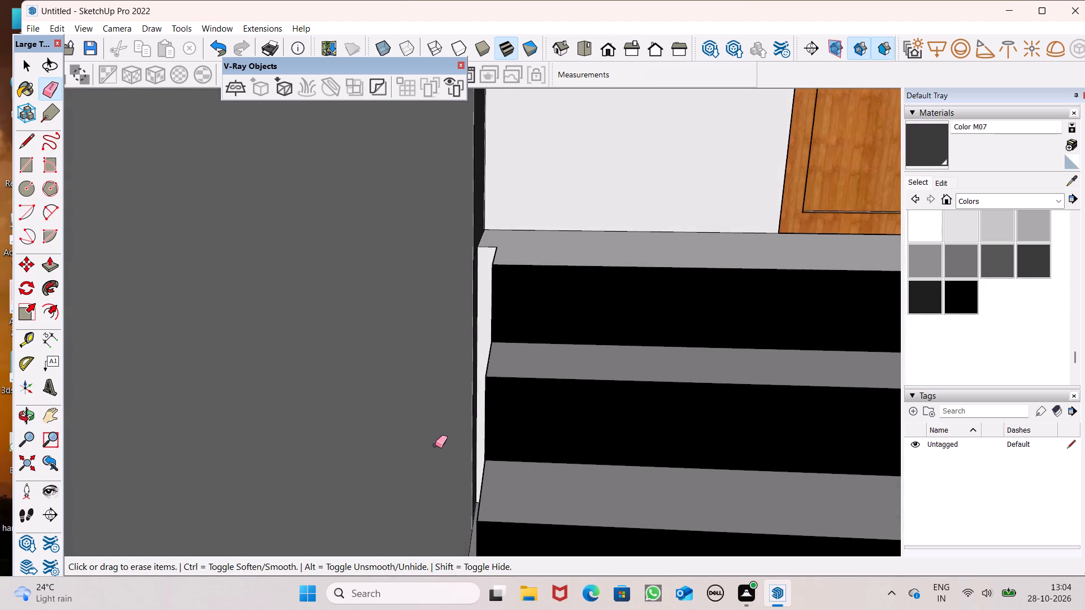
click(47, 268)
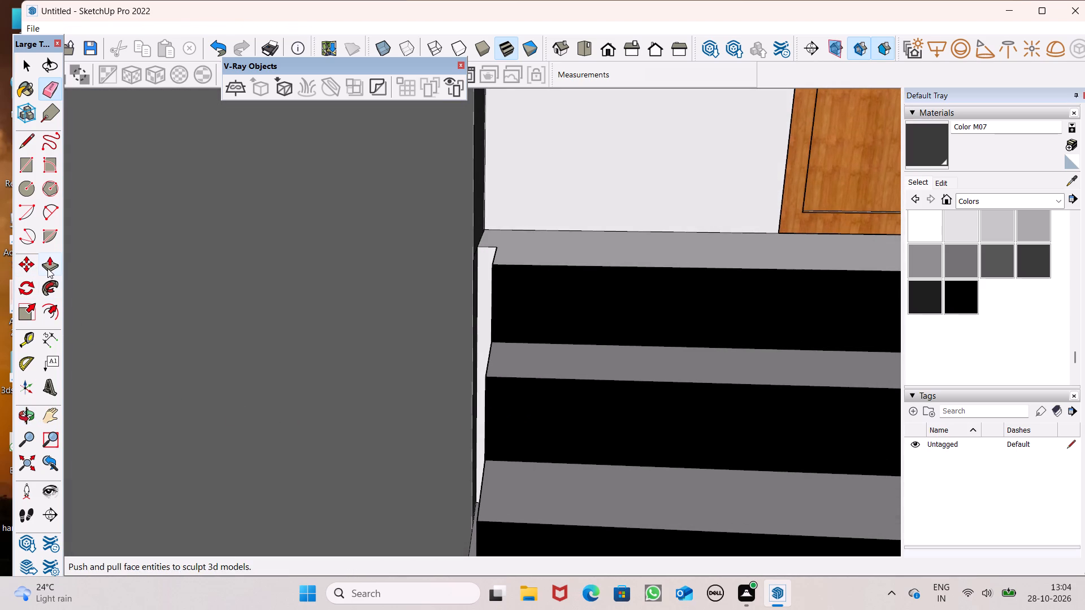
middle_drag(323, 451, 361, 439)
scroll(398, 456, up, 1)
middle_drag(397, 457, 415, 434)
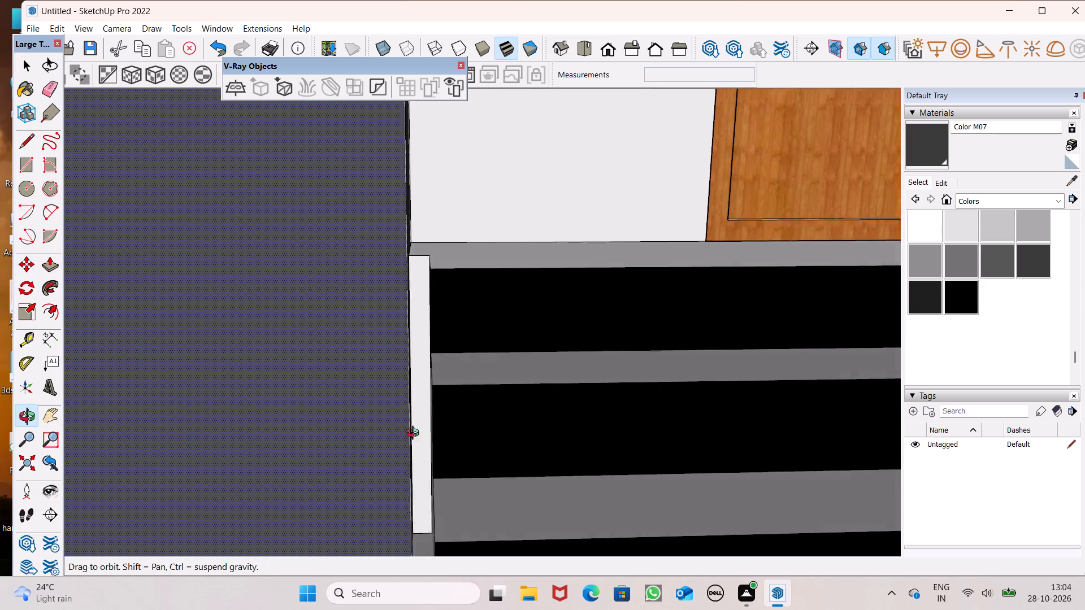
middle_drag(415, 434, 397, 433)
scroll(393, 511, up, 5)
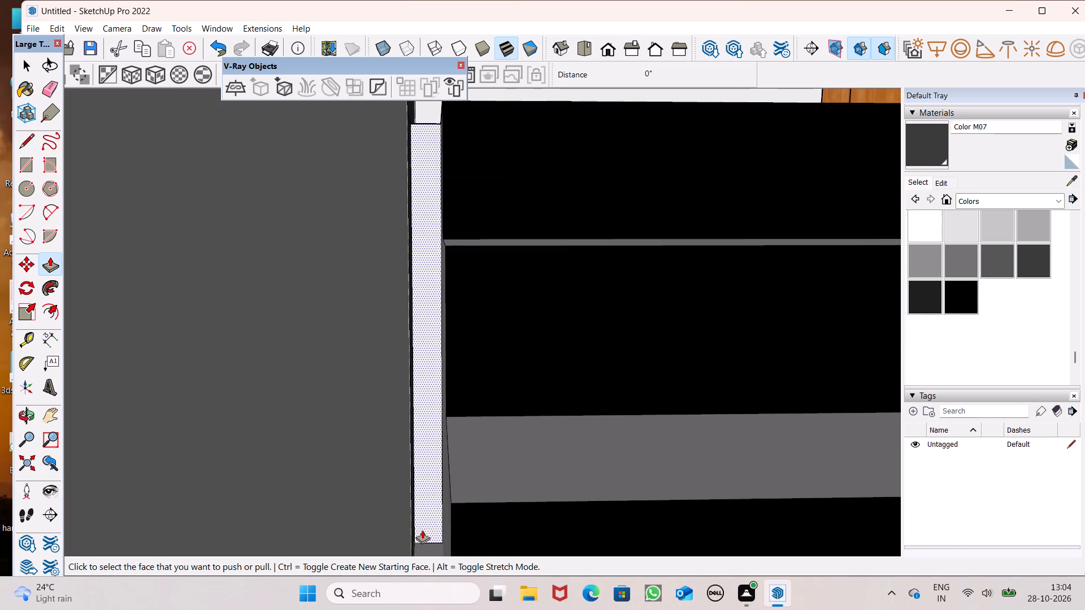
drag(442, 514, 399, 519)
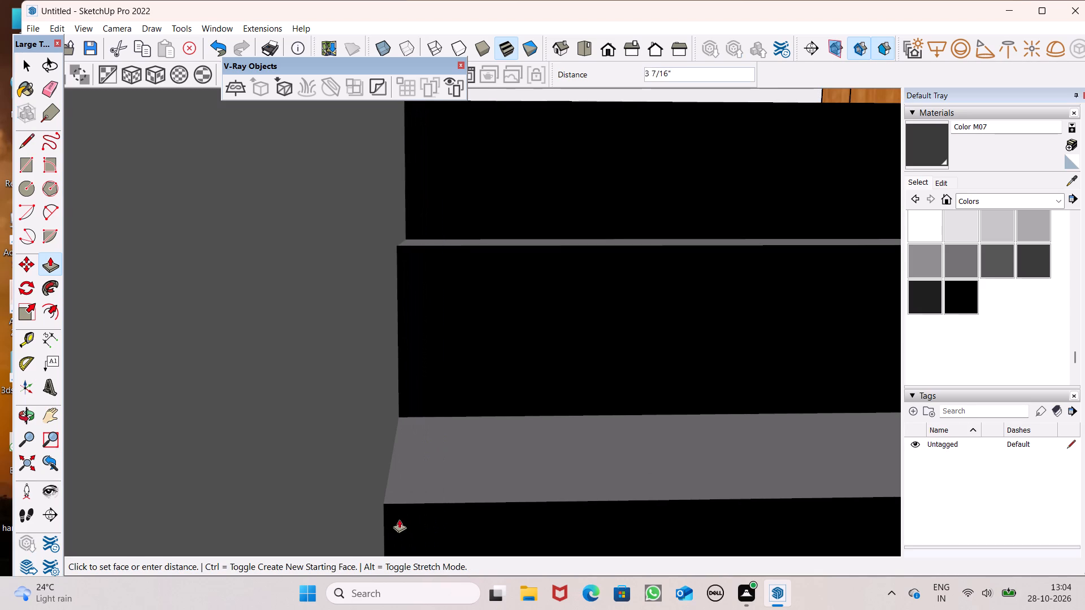
drag(399, 519, 383, 516)
scroll(401, 368, down, 20)
middle_drag(390, 341, 365, 409)
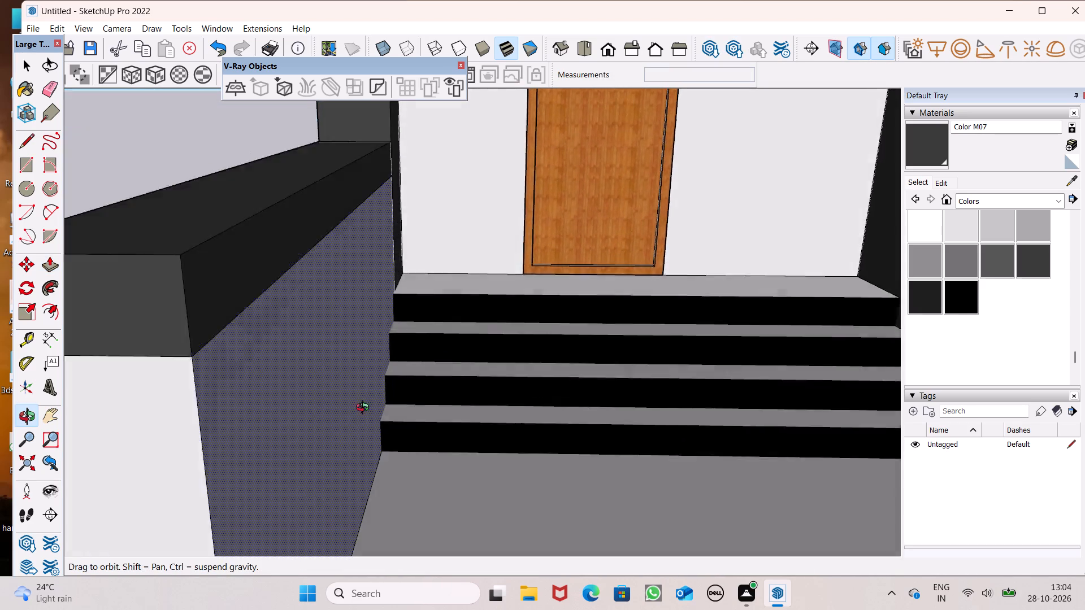
middle_drag(365, 409, 365, 410)
scroll(360, 355, down, 14)
key(space)
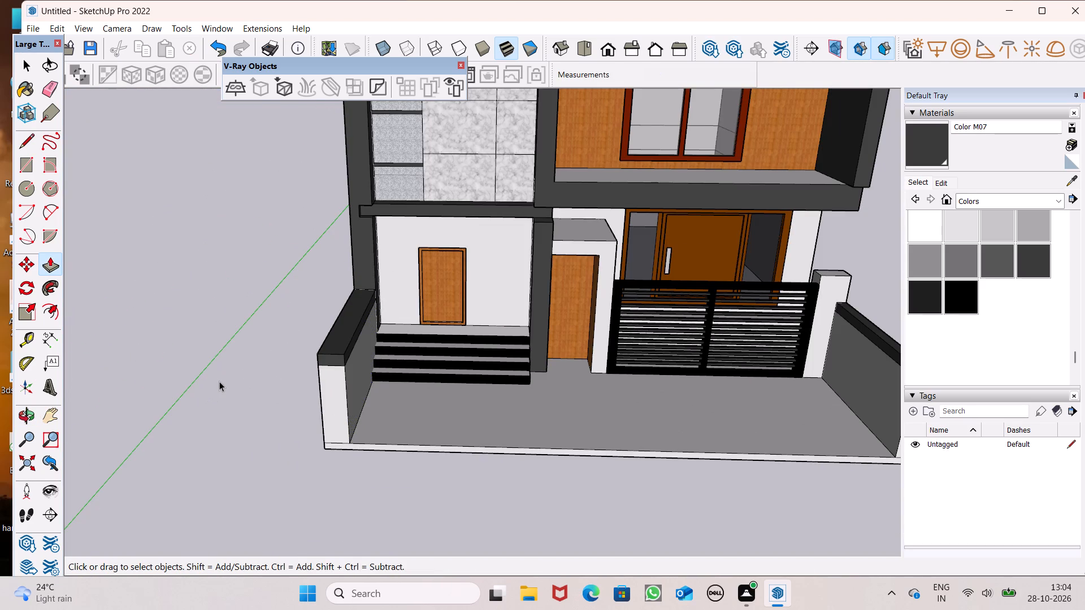
Erase the dividing edge across the underside of the building's base slab.
scroll(219, 381, down, 3)
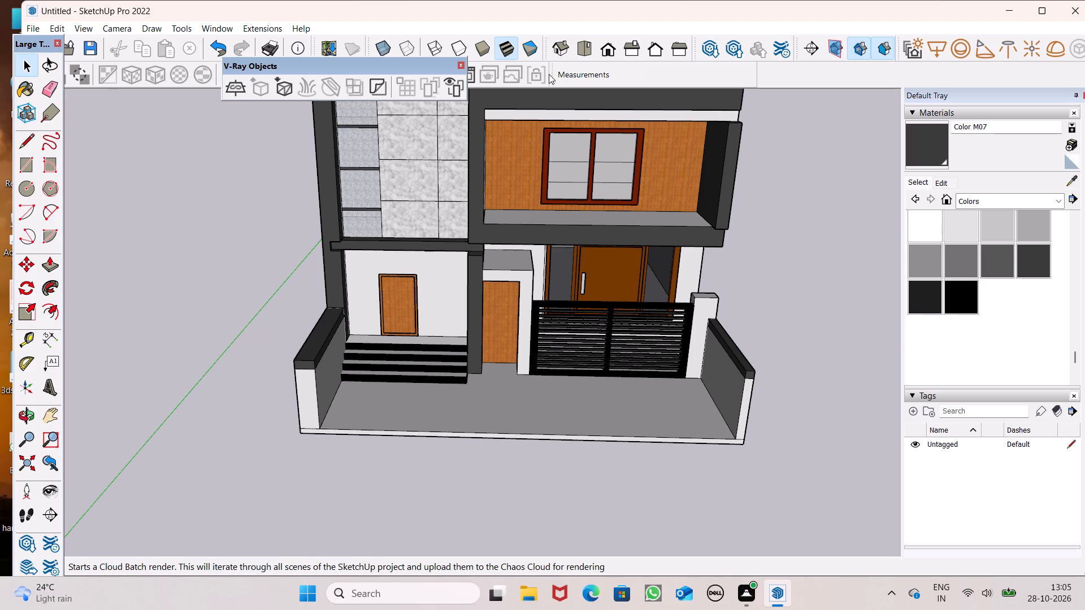
scroll(283, 142, down, 5)
scroll(453, 339, down, 4)
middle_drag(460, 417, 125, 485)
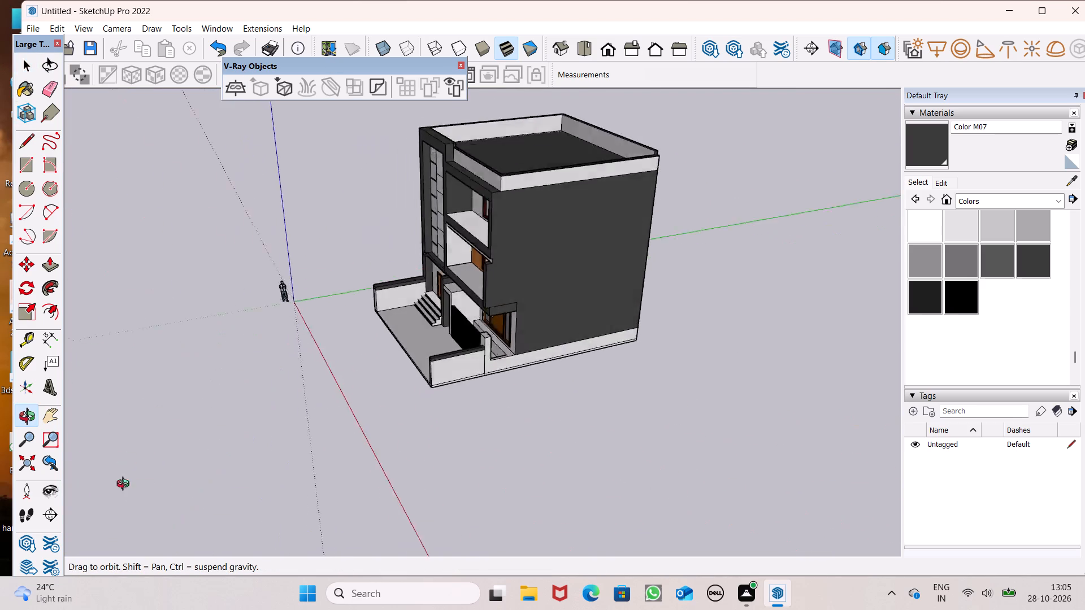
middle_drag(125, 485, 547, 81)
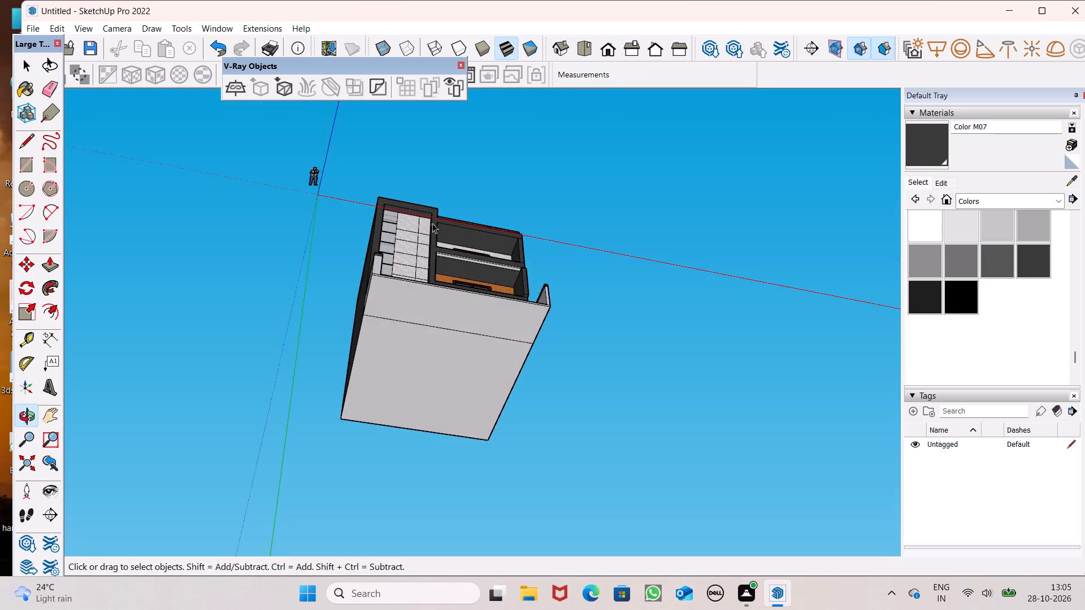
scroll(397, 227, up, 1)
click(56, 90)
drag(462, 341, 460, 347)
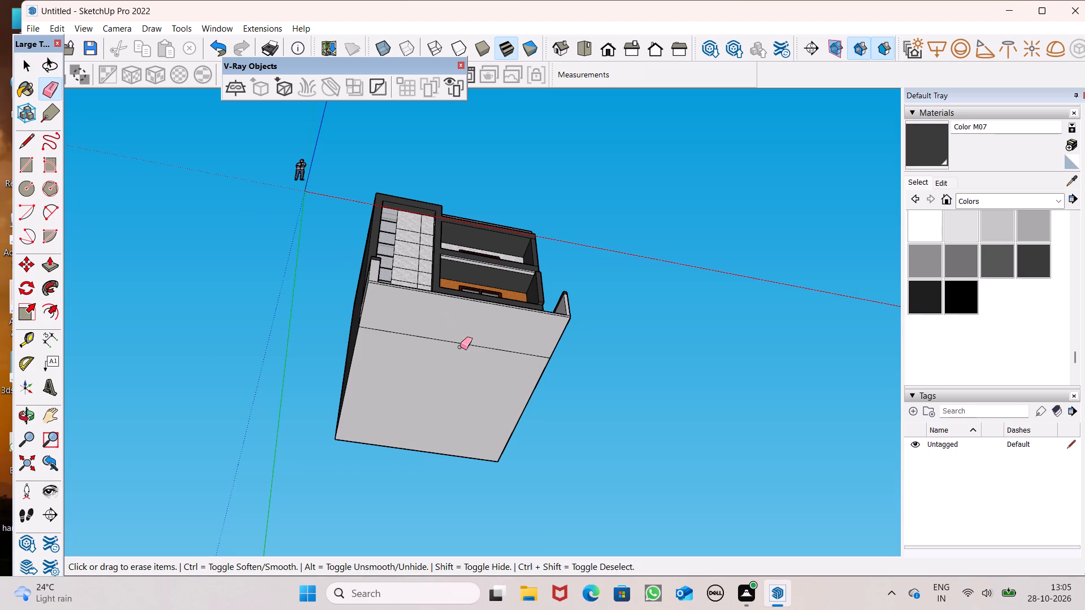
drag(460, 347, 457, 359)
Examine the whole house exterior, including the front elevation, balconies, gate and gate-side wall, from several distances and angles.
scroll(457, 343, down, 5)
middle_drag(471, 402, 472, 557)
scroll(452, 441, down, 3)
middle_drag(452, 433, 448, 517)
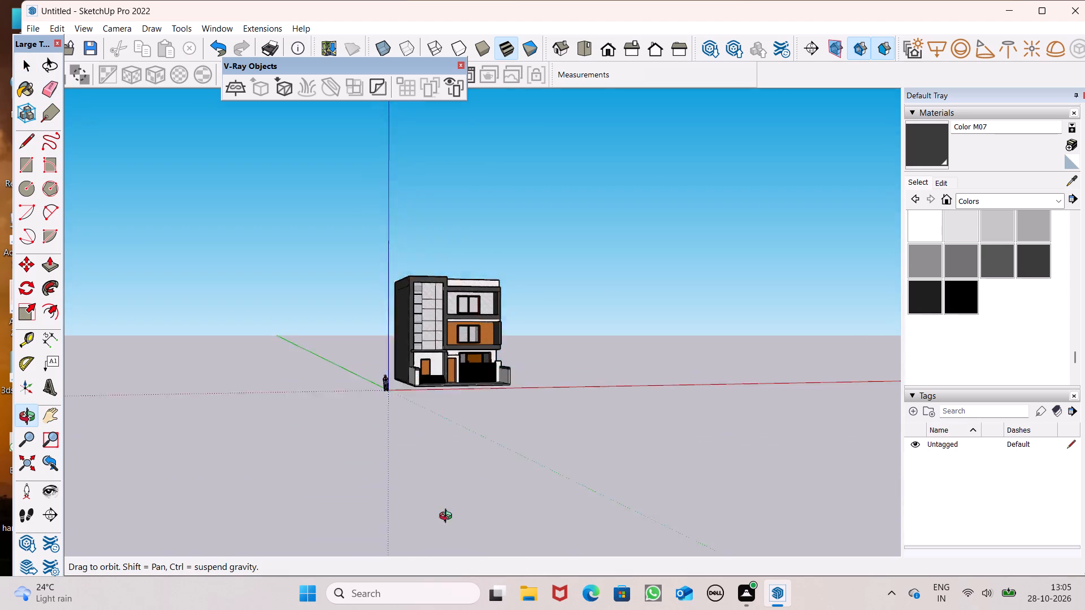
middle_drag(448, 517, 362, 570)
scroll(422, 557, up, 2)
scroll(433, 290, up, 7)
scroll(436, 325, down, 3)
middle_drag(431, 420, 419, 406)
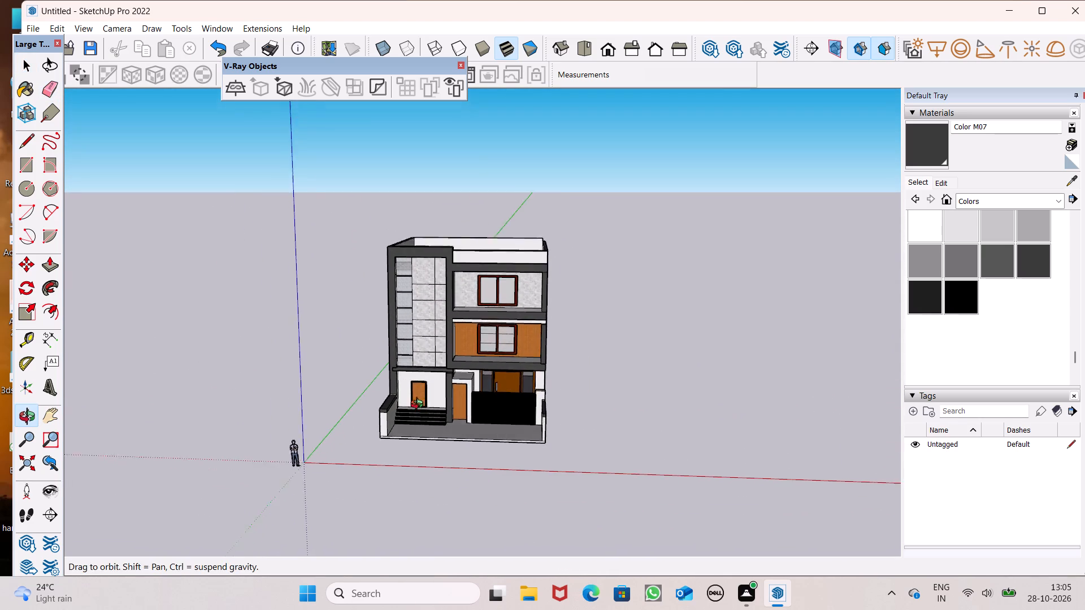
middle_drag(419, 406, 424, 402)
scroll(419, 406, up, 8)
scroll(404, 396, down, 1)
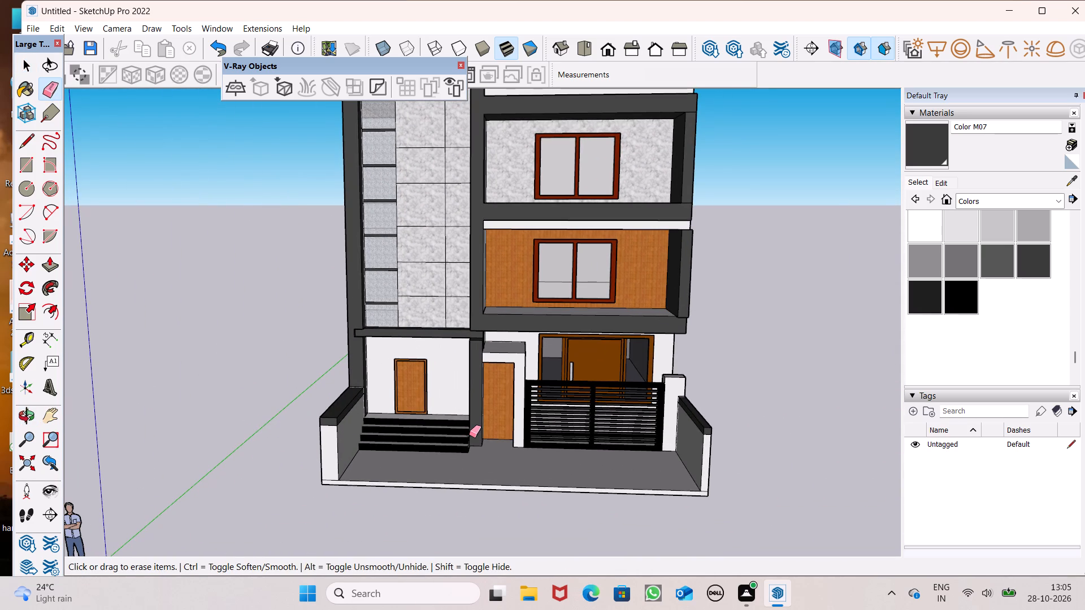
middle_drag(477, 361, 477, 339)
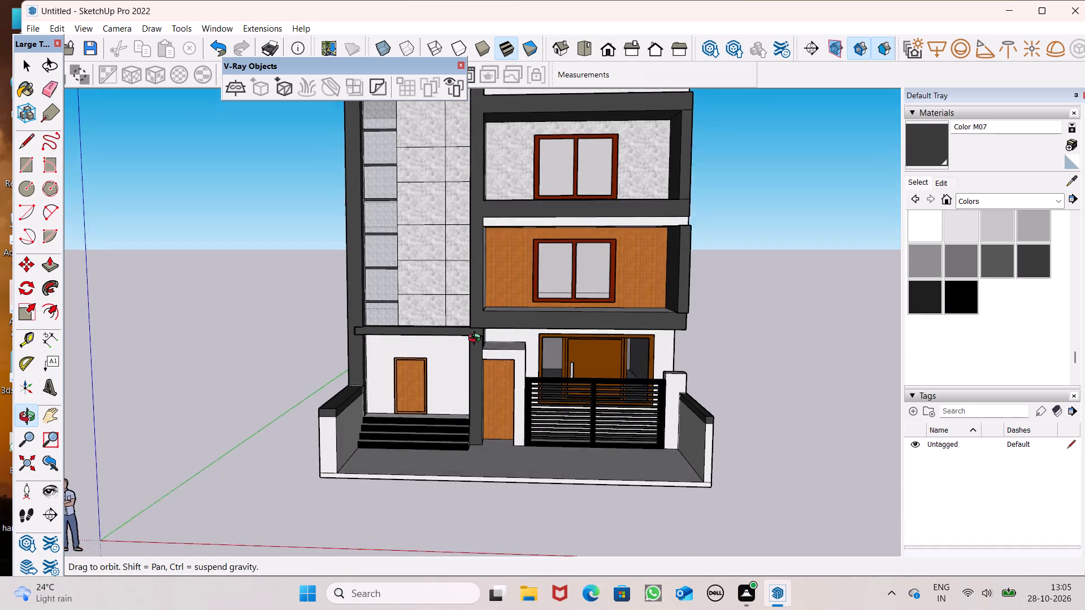
middle_drag(477, 339, 479, 285)
scroll(536, 424, up, 2)
scroll(511, 358, down, 3)
middle_drag(494, 391, 493, 459)
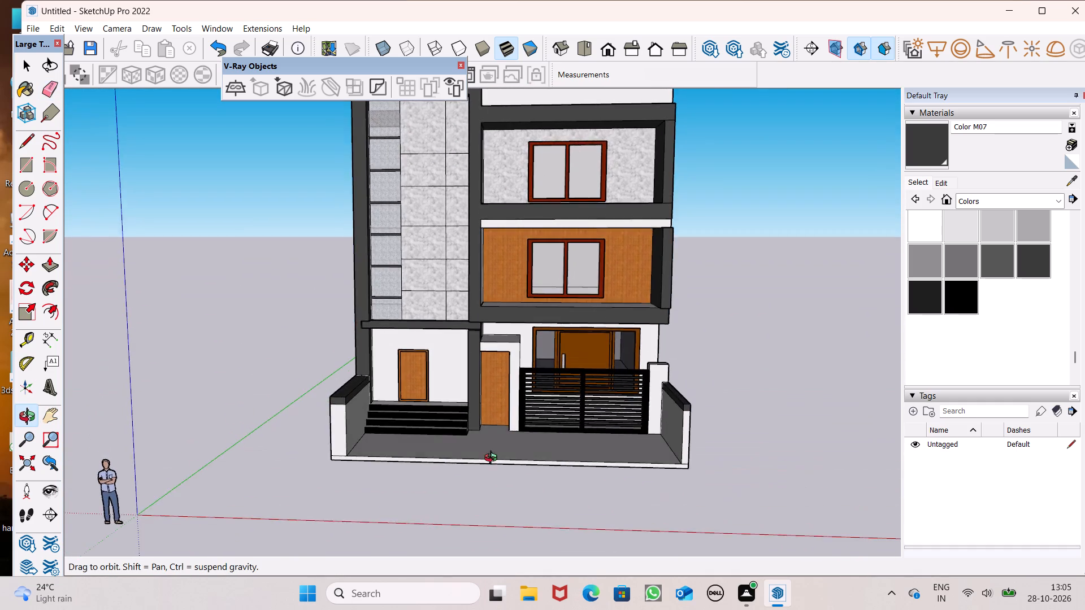
middle_drag(493, 459, 510, 402)
scroll(510, 402, up, 1)
scroll(481, 287, down, 3)
middle_drag(484, 299, 272, 350)
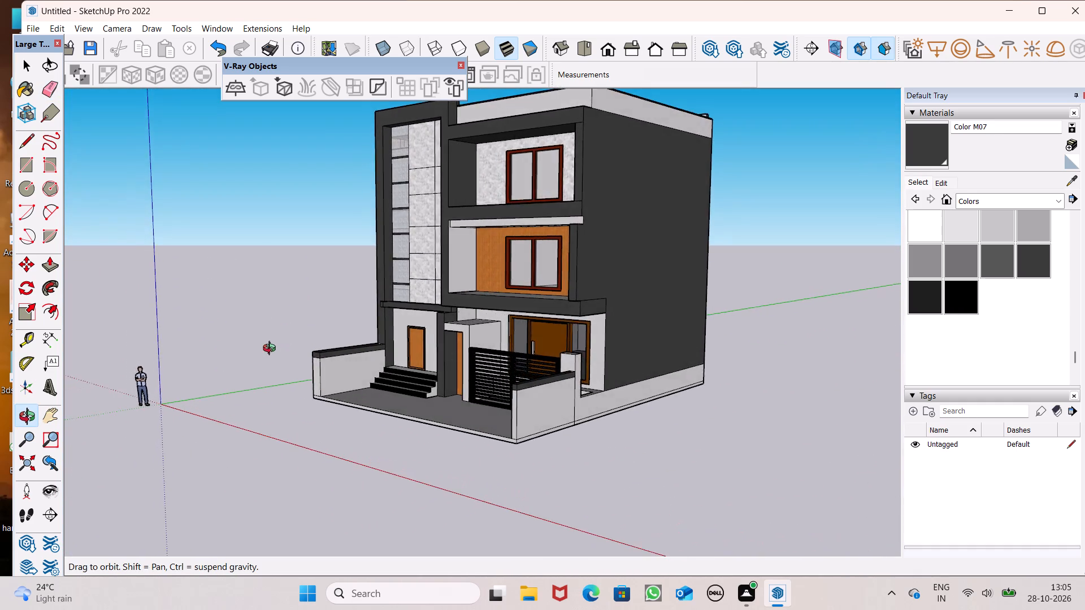
middle_drag(272, 350, 479, 444)
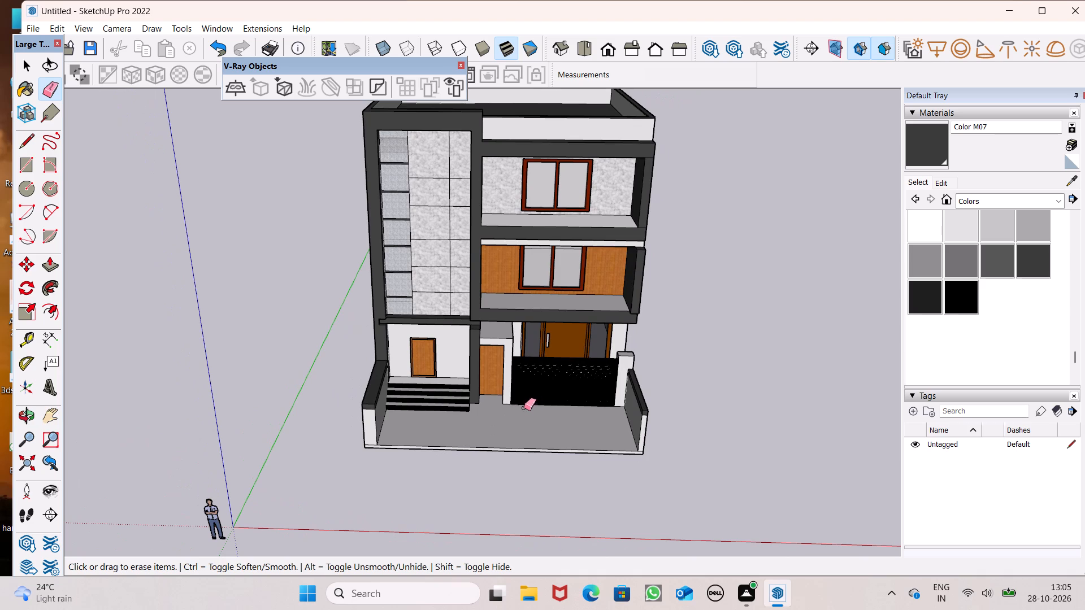
middle_drag(620, 399, 441, 418)
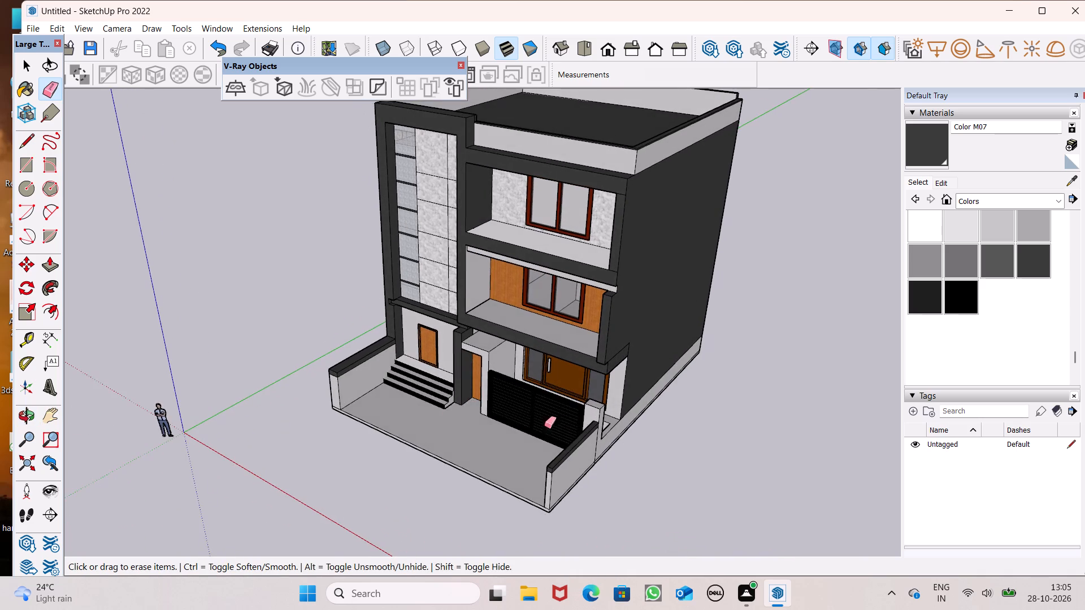
scroll(595, 404, up, 5)
scroll(616, 413, down, 2)
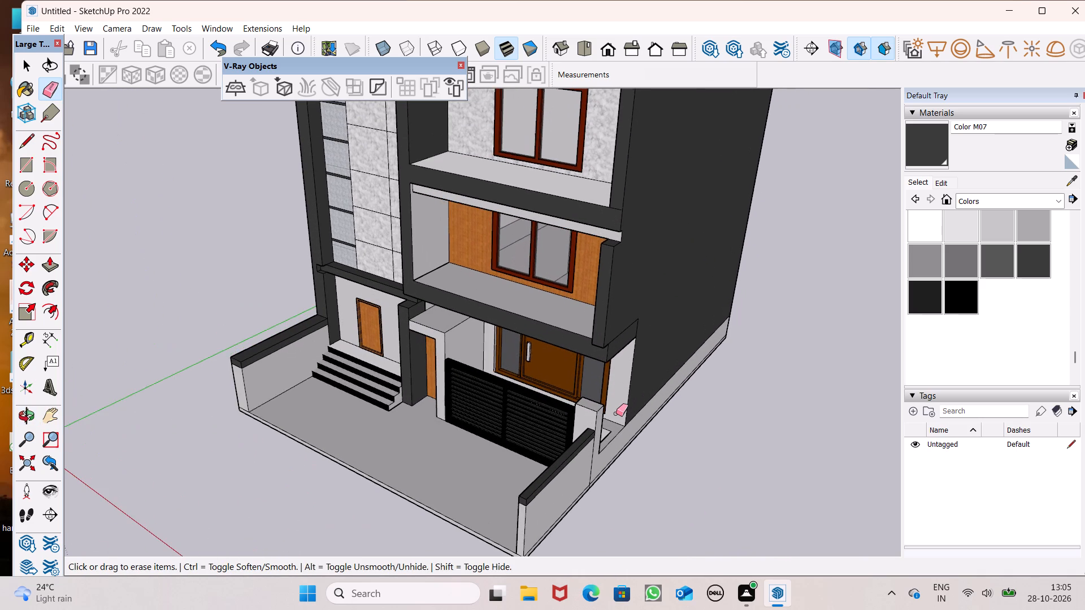
scroll(569, 421, down, 5)
middle_drag(560, 430, 653, 381)
scroll(593, 327, down, 9)
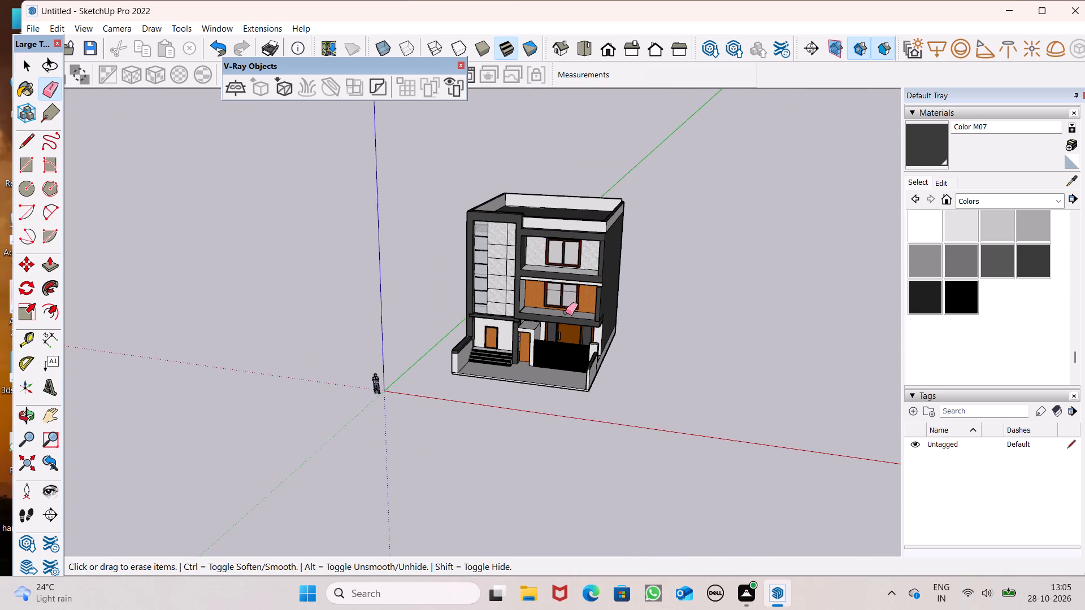
middle_drag(542, 394, 566, 343)
scroll(546, 386, up, 11)
scroll(531, 364, down, 5)
middle_drag(499, 407, 546, 403)
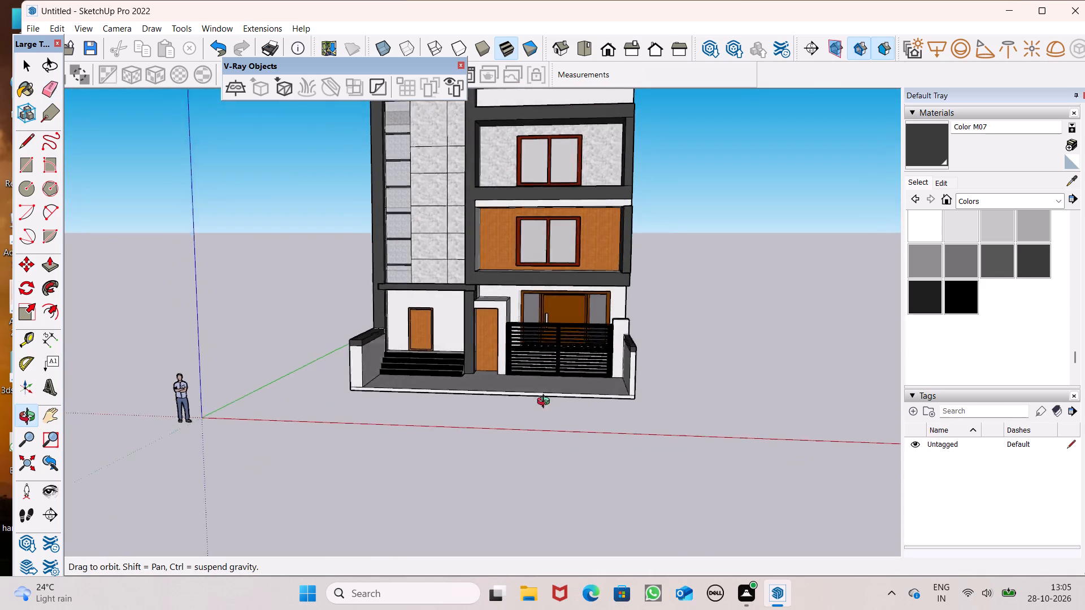
Erase the short vertical seam in the base strip where the steps-side boundary wall meets the house's side wall.
middle_drag(546, 403, 800, 369)
scroll(600, 322, up, 1)
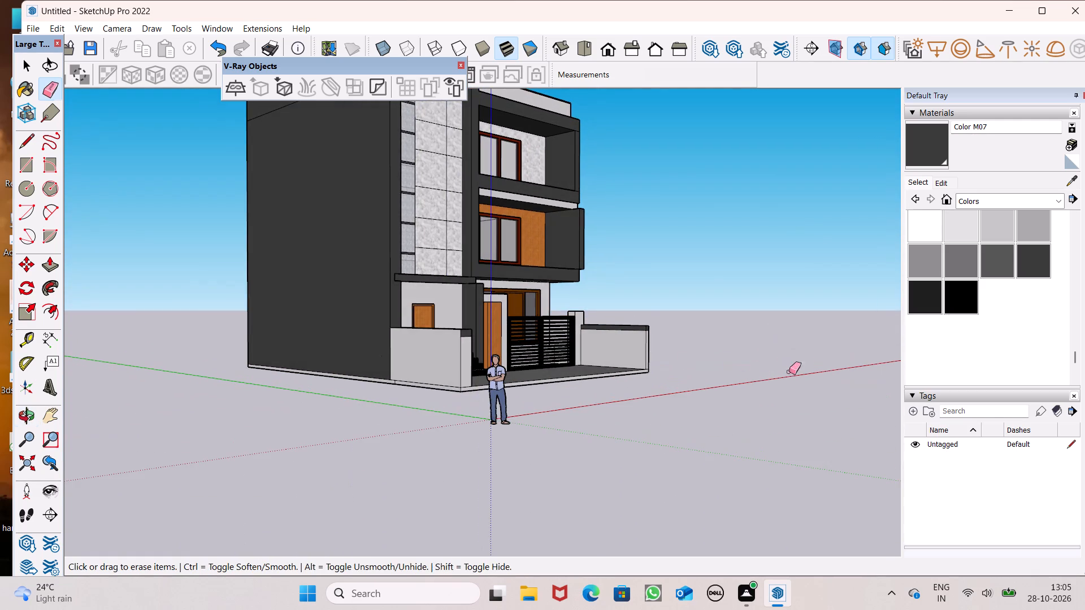
scroll(448, 369, up, 7)
scroll(394, 390, up, 7)
scroll(349, 387, up, 3)
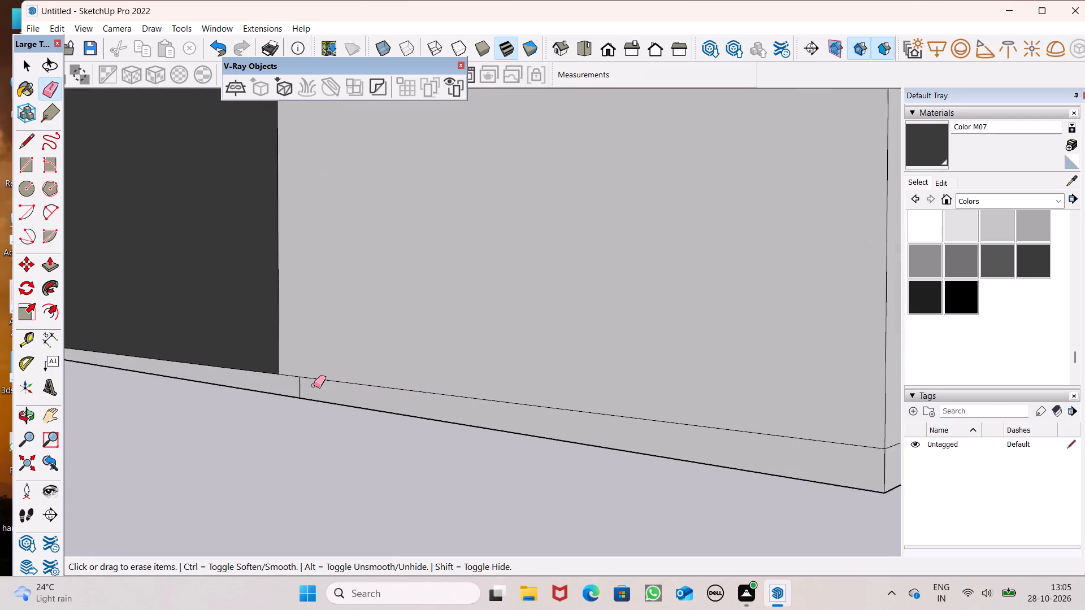
scroll(314, 385, up, 2)
drag(306, 389, 294, 393)
scroll(326, 299, down, 7)
scroll(405, 245, down, 5)
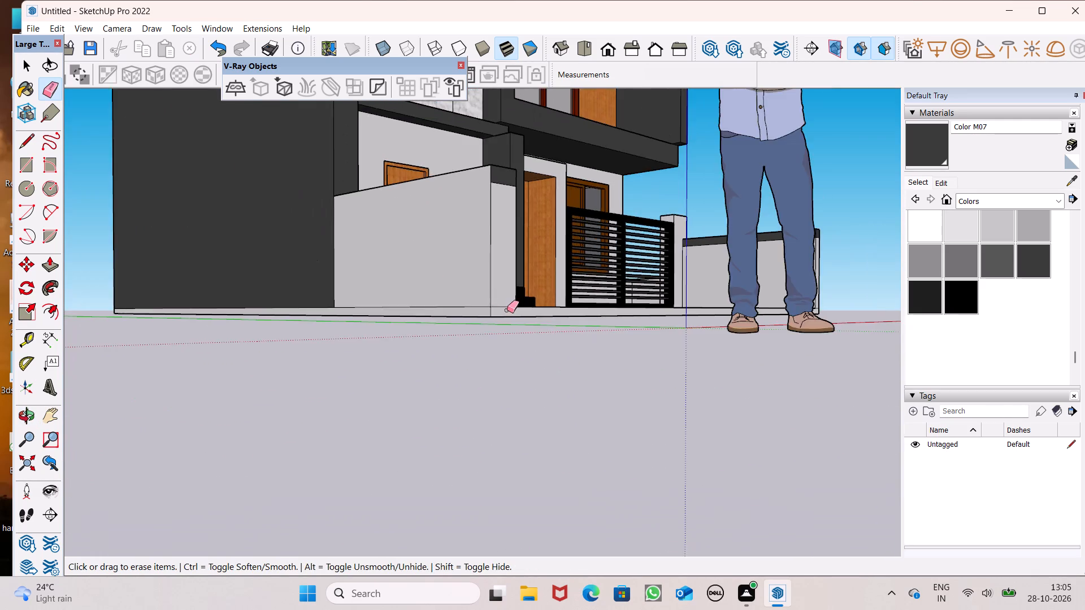
Erase the short horizontal edge at the foot of the gate-side boundary wall's front end.
middle_drag(491, 320, 384, 382)
scroll(438, 302, down, 4)
middle_drag(537, 360, 346, 367)
scroll(346, 364, up, 1)
scroll(666, 467, up, 5)
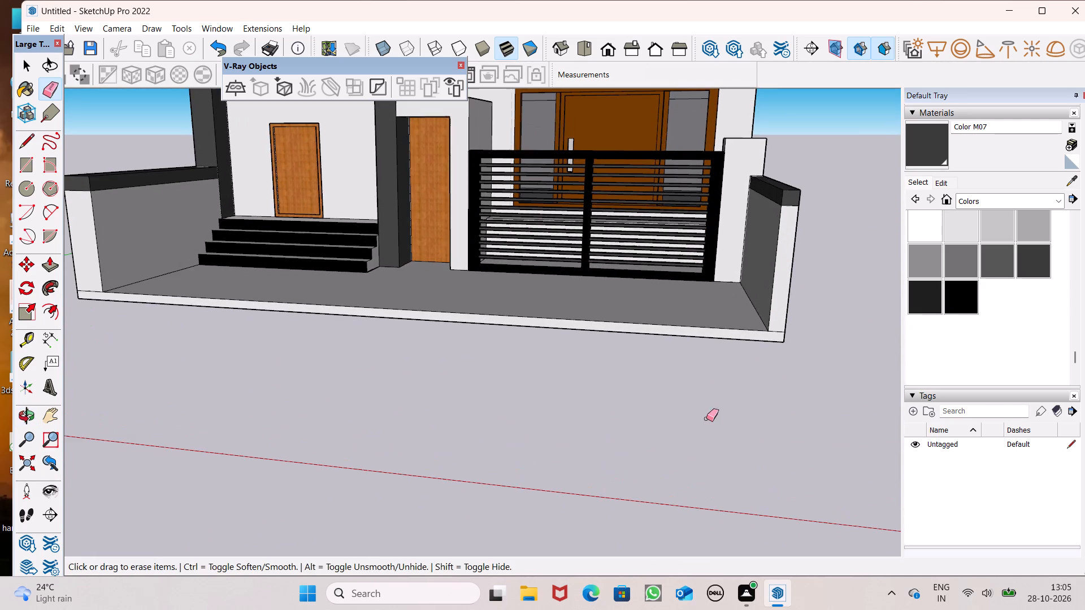
scroll(706, 419, up, 1)
scroll(755, 354, up, 10)
click(804, 310)
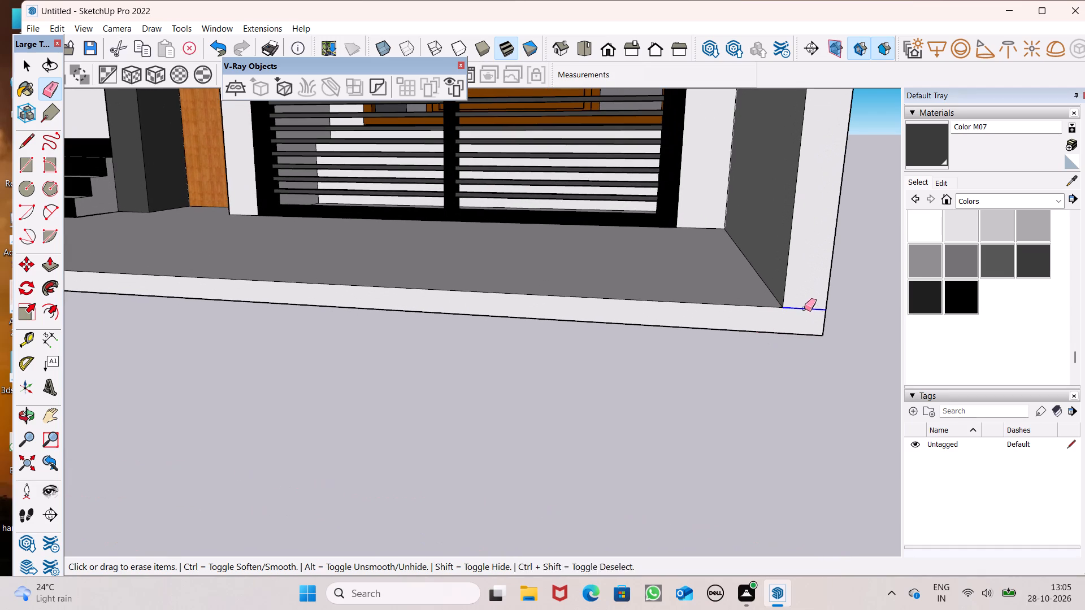
Erase the vertical seam and the horizontal base-strip edges on the outer face of the gate-side boundary wall.
scroll(744, 321, down, 6)
middle_drag(666, 367, 392, 383)
scroll(394, 379, down, 1)
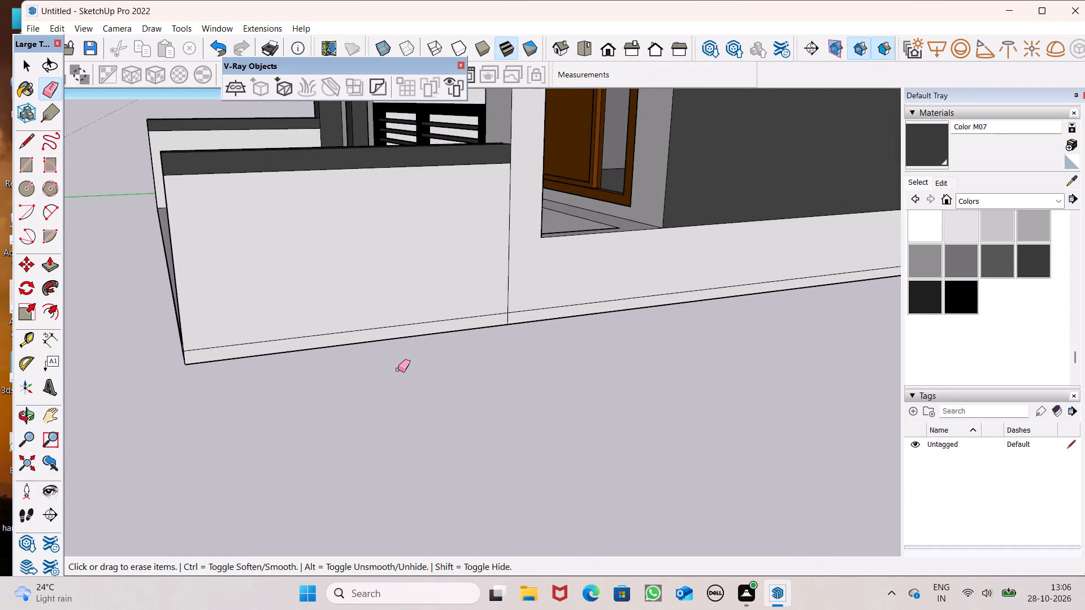
scroll(504, 319, up, 5)
click(511, 298)
drag(530, 306, 481, 312)
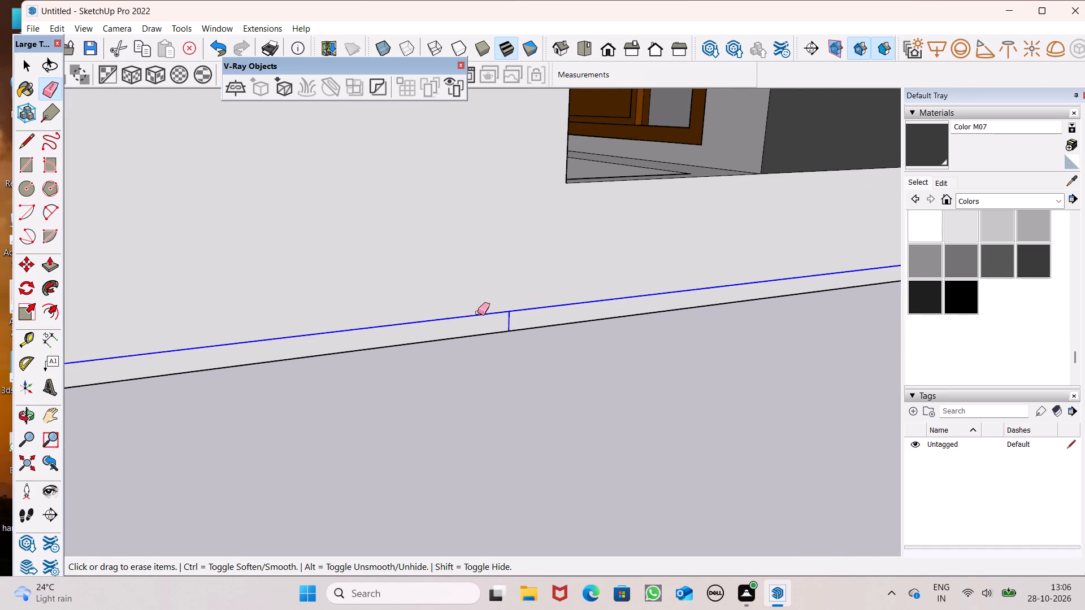
scroll(464, 295, down, 10)
middle_drag(452, 342, 555, 382)
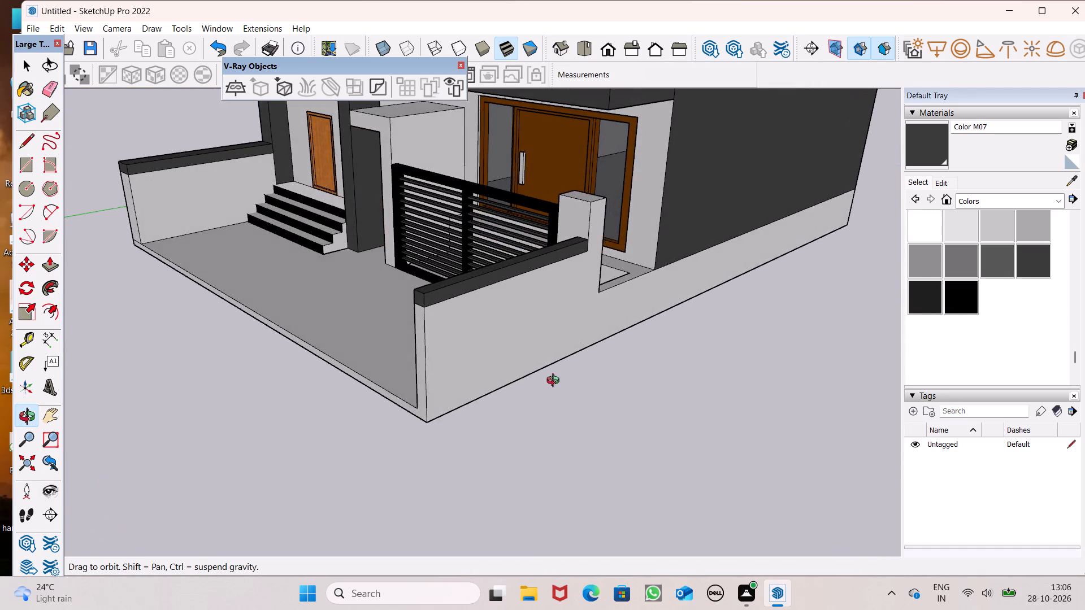
middle_drag(555, 382, 696, 392)
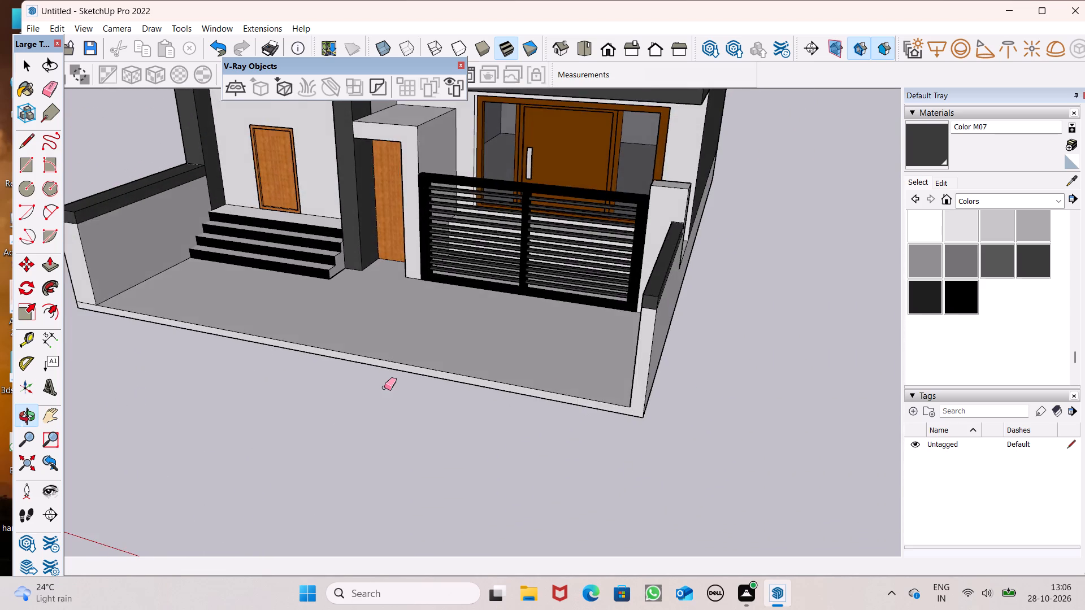
Paint the front courtyard floor with the Rough Square Concrete Block material from Brick, Cladding and Siding.
scroll(384, 387, down, 3)
middle_drag(376, 396, 462, 305)
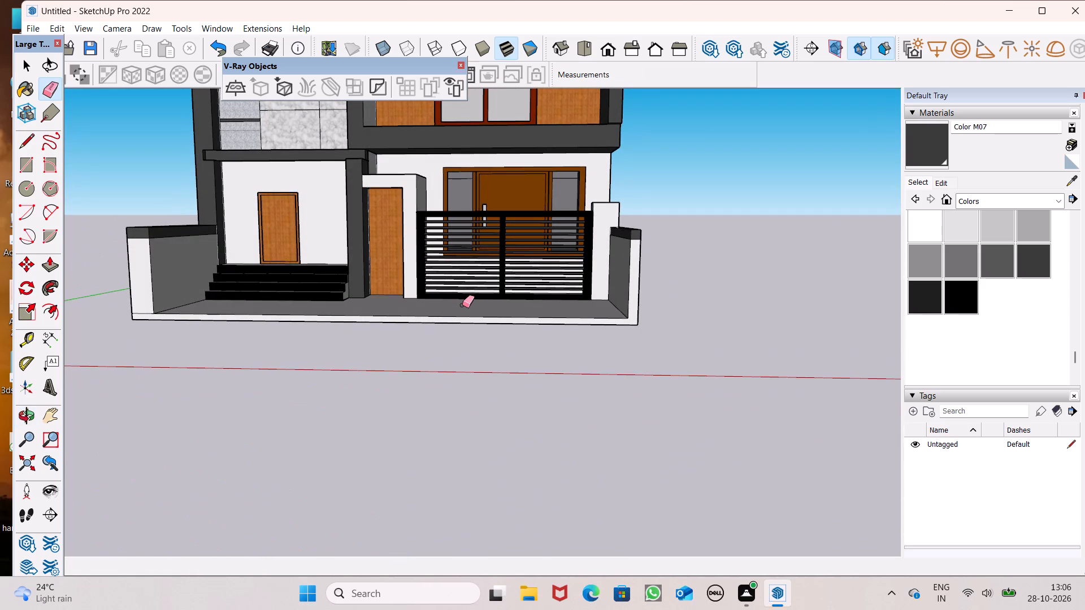
scroll(457, 288, down, 5)
middle_drag(485, 345, 515, 430)
scroll(514, 430, up, 1)
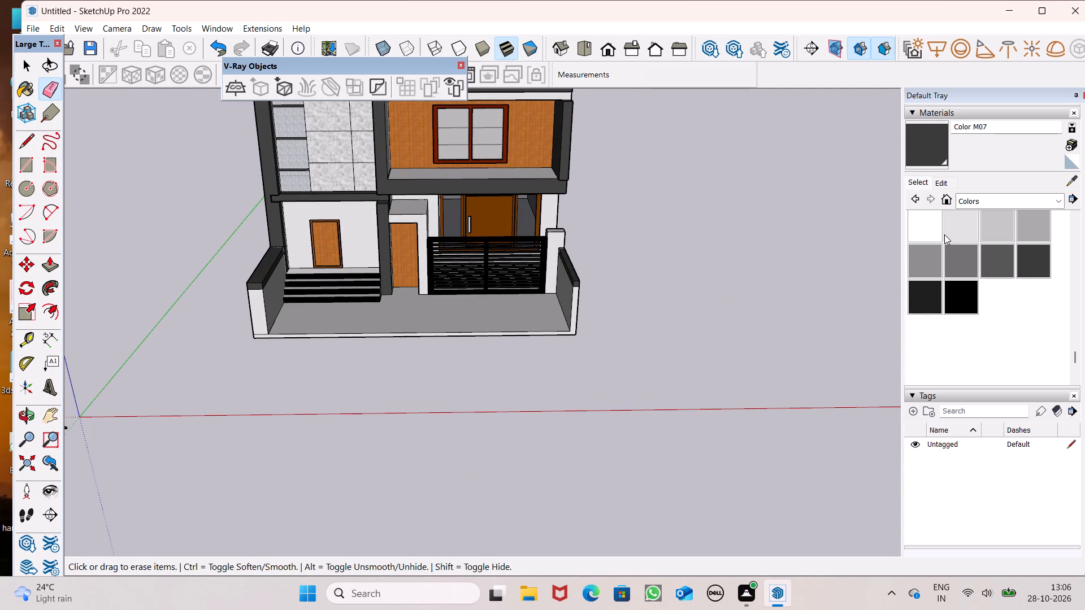
right_drag(934, 224, 917, 235)
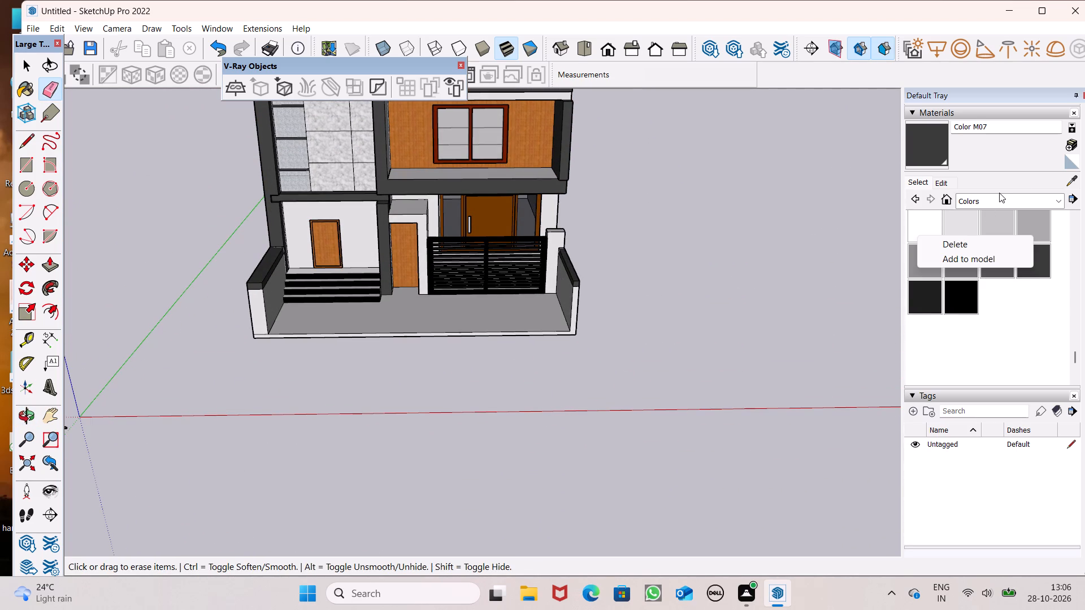
click(999, 198)
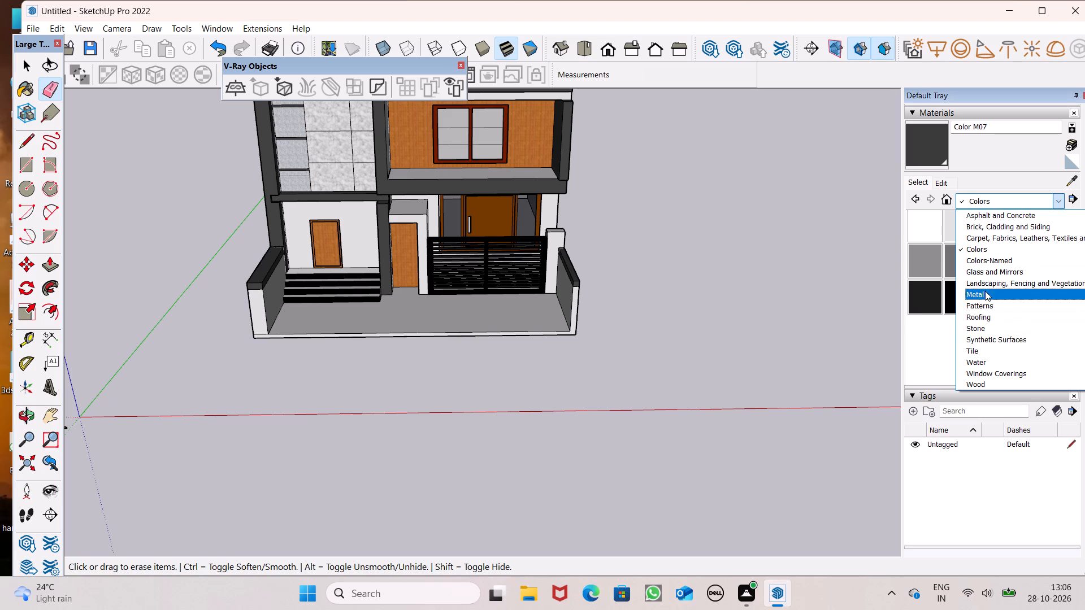
click(980, 323)
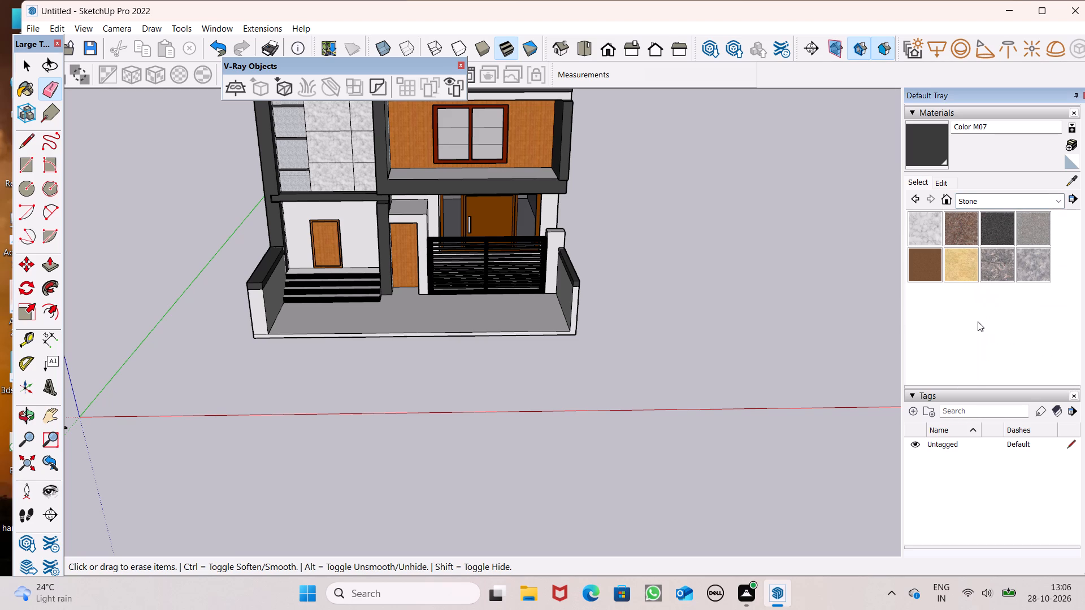
click(991, 207)
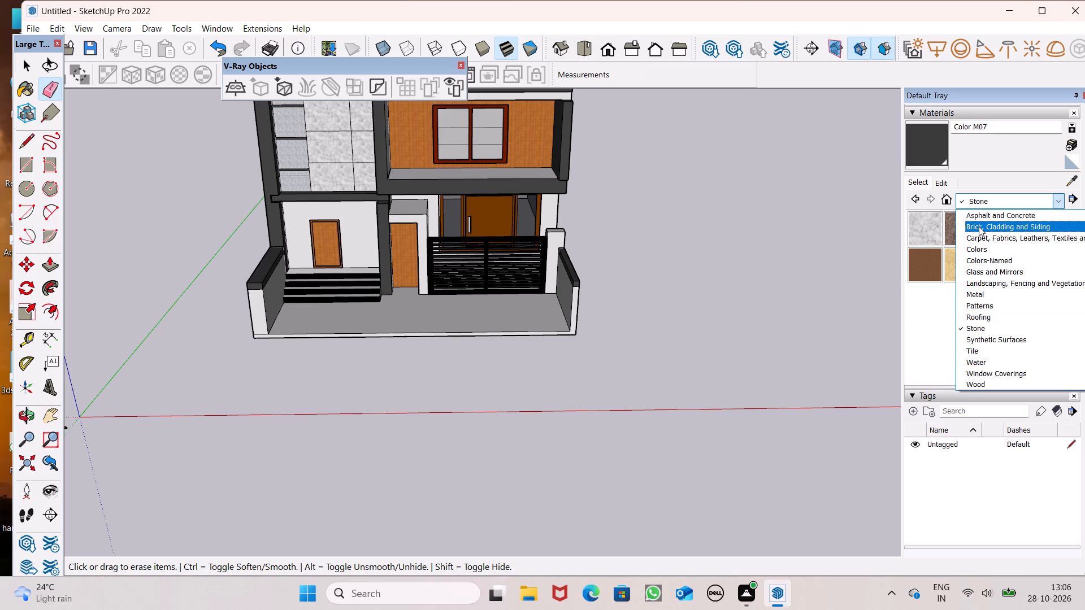
click(979, 226)
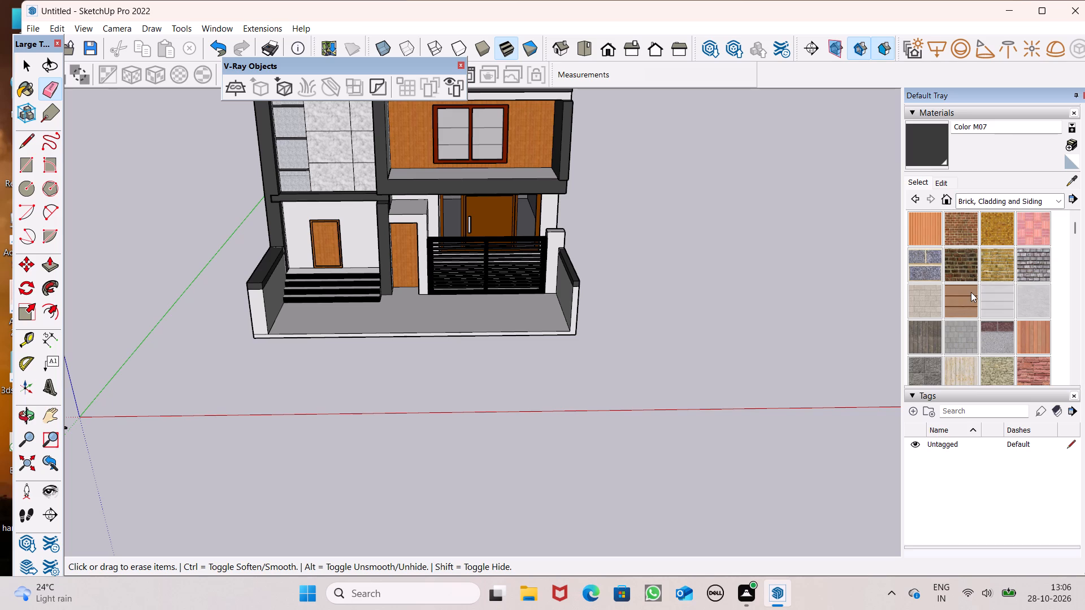
scroll(970, 303, down, 1)
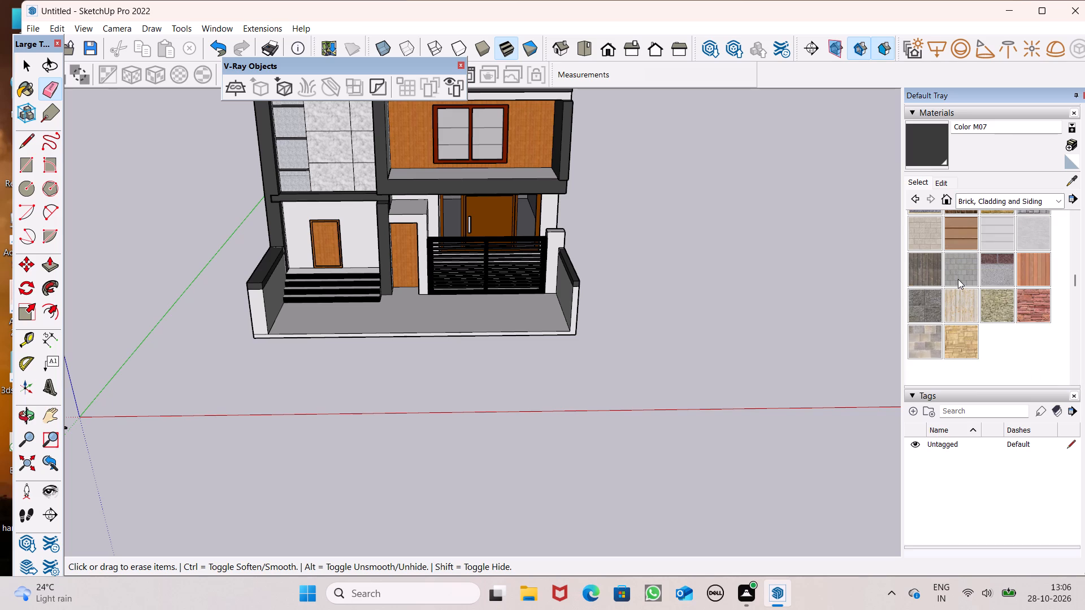
click(928, 297)
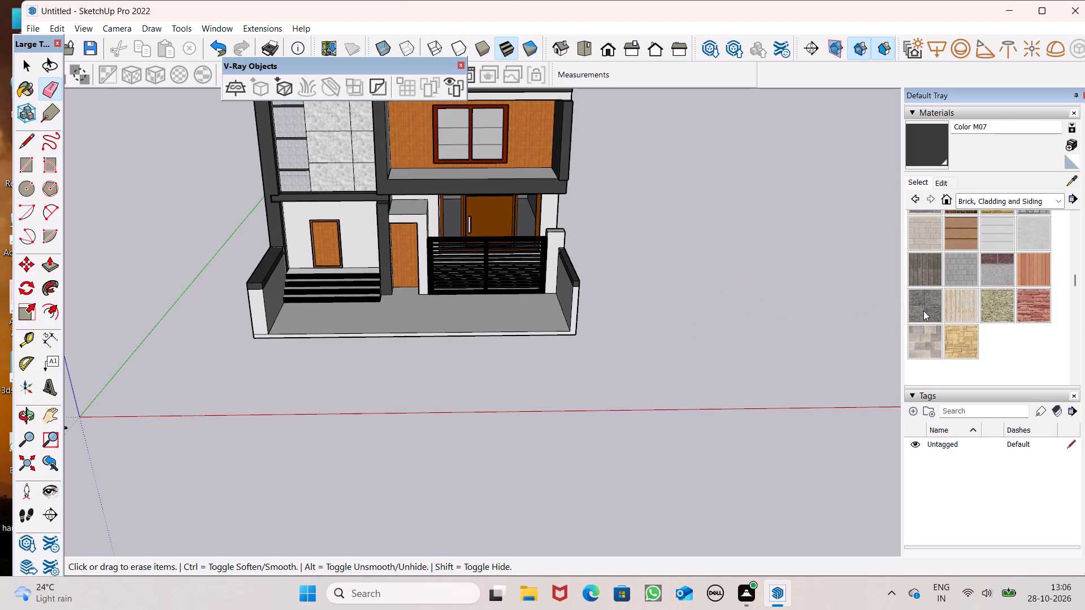
click(924, 311)
scroll(453, 308, up, 5)
drag(451, 308, 452, 309)
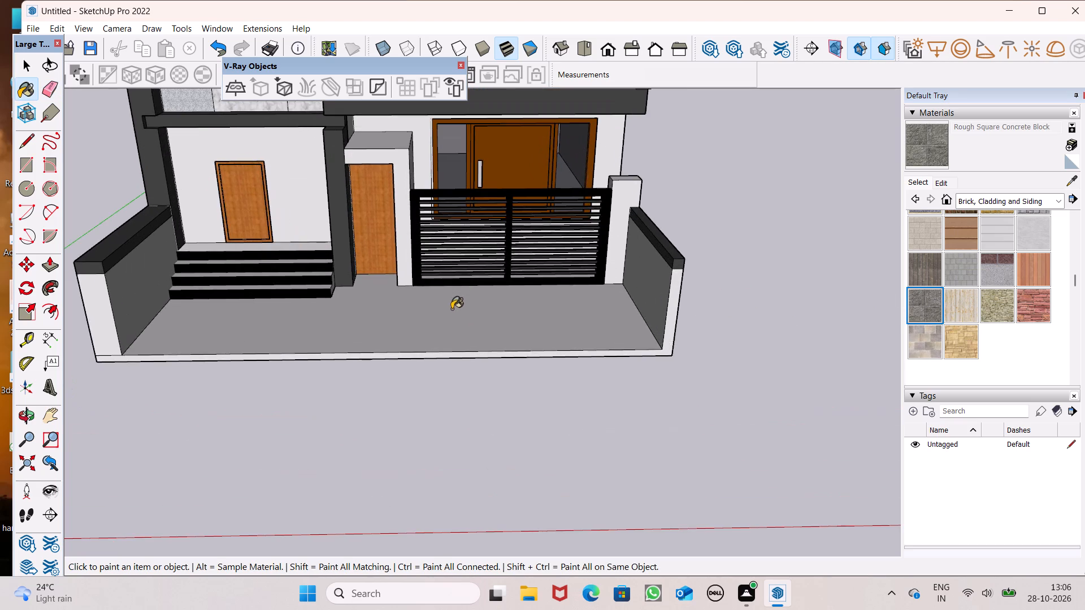
drag(452, 309, 455, 302)
Set the Rough Square Concrete Block texture width to 6' with its proportions linked.
scroll(461, 300, down, 5)
middle_drag(468, 332, 432, 369)
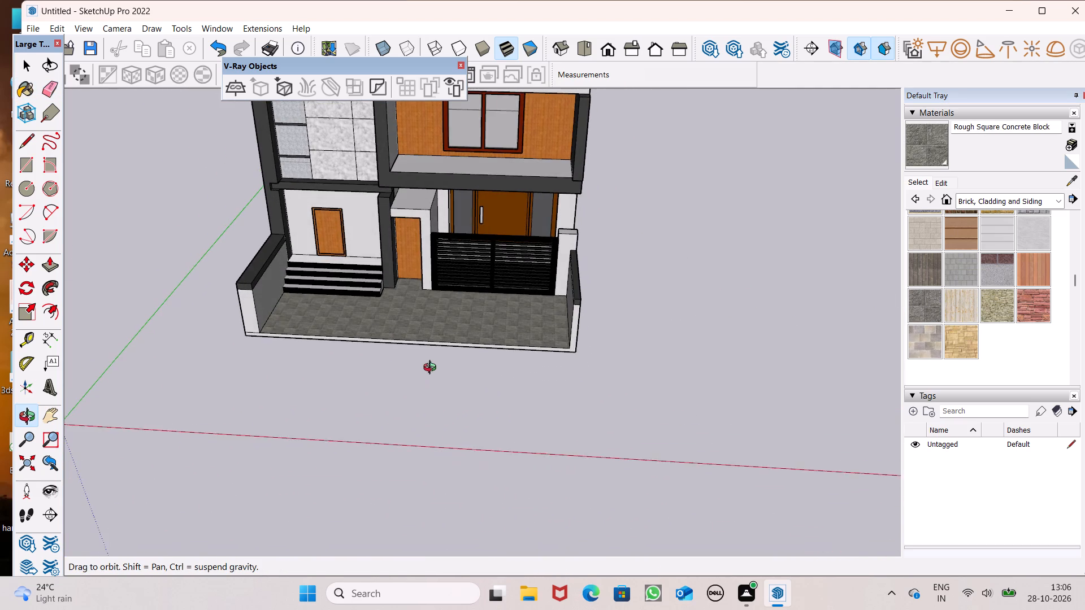
middle_drag(432, 369, 434, 361)
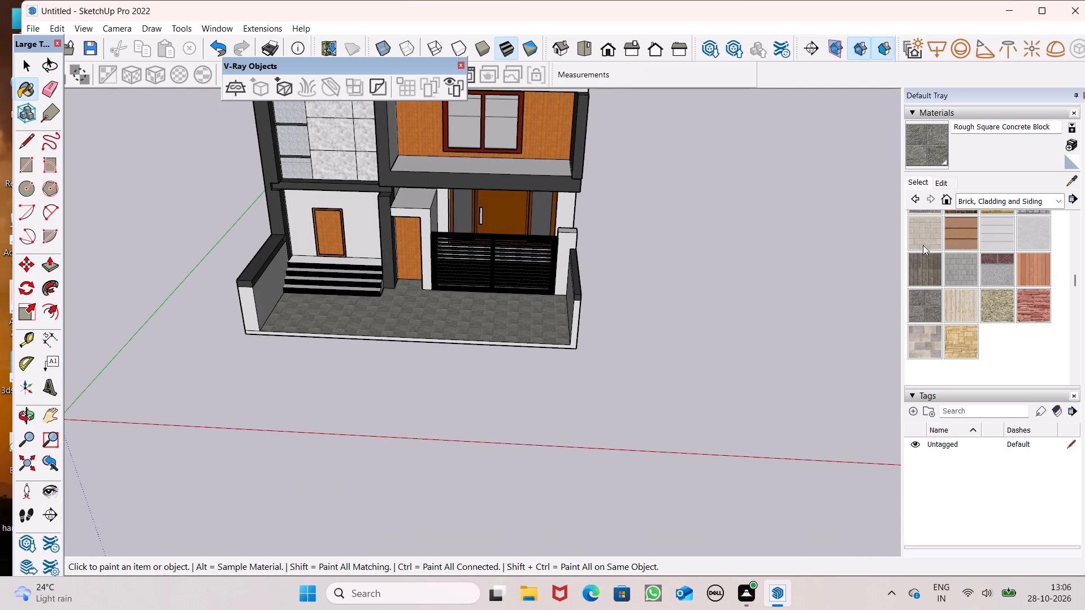
click(940, 184)
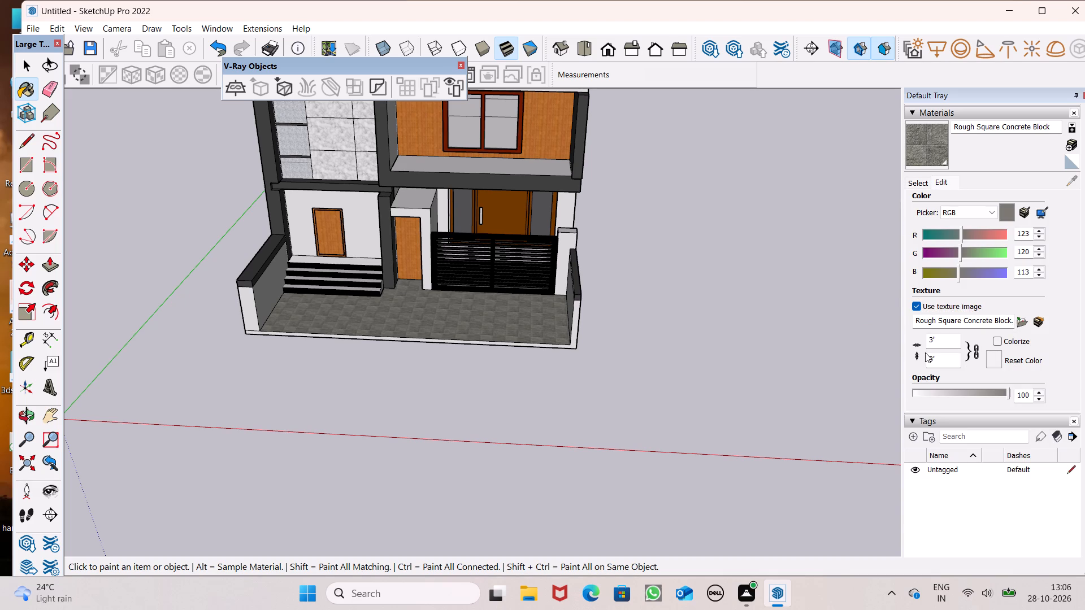
click(941, 342)
key(BackSpace)
key(BackSpace)
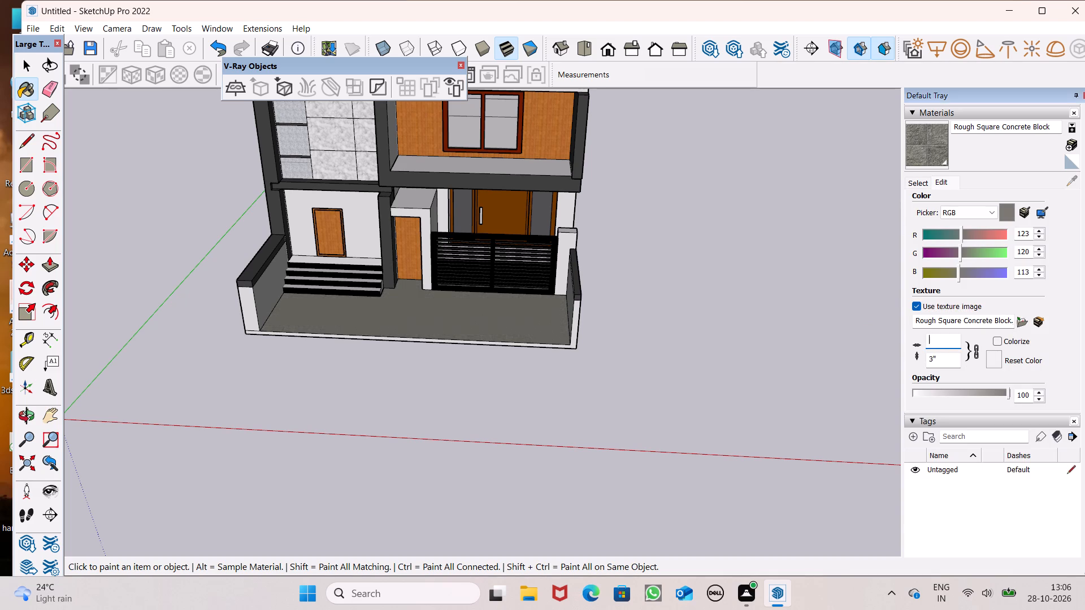
text(6')
key(Return)
key(space)
Examine the paved courtyard, steps, gate and boundary walls from the front and from the gate side.
scroll(553, 374, down, 2)
middle_drag(470, 447, 497, 389)
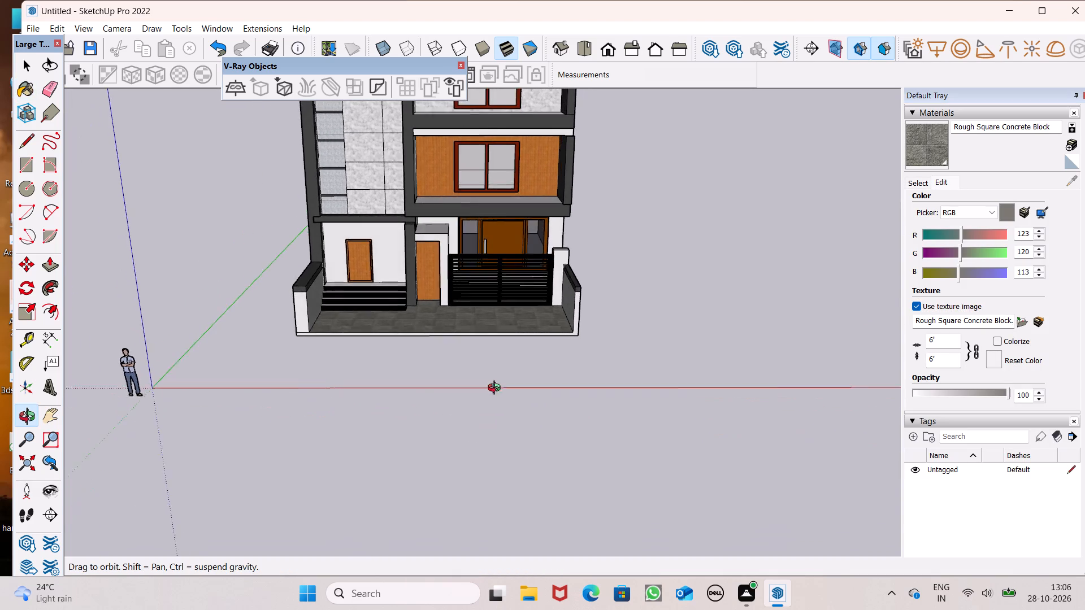
middle_drag(497, 389, 496, 339)
scroll(498, 334, up, 1)
scroll(515, 294, down, 3)
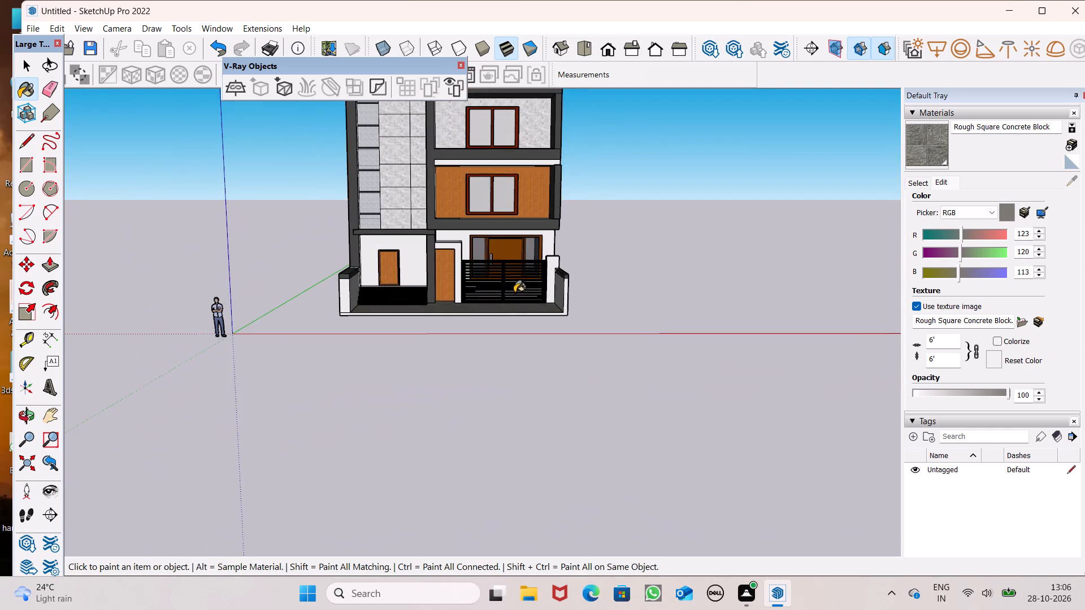
scroll(519, 293, down, 5)
middle_drag(519, 294, 532, 373)
scroll(532, 382, up, 8)
scroll(319, 293, up, 4)
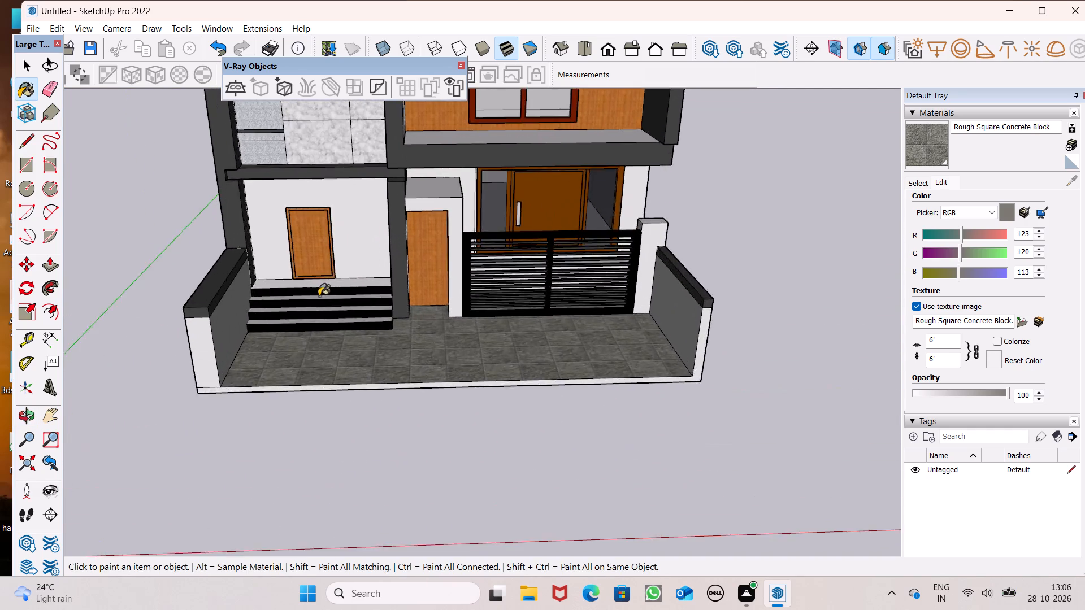
scroll(326, 297, down, 4)
middle_click(338, 330)
scroll(338, 330, up, 2)
scroll(365, 332, down, 5)
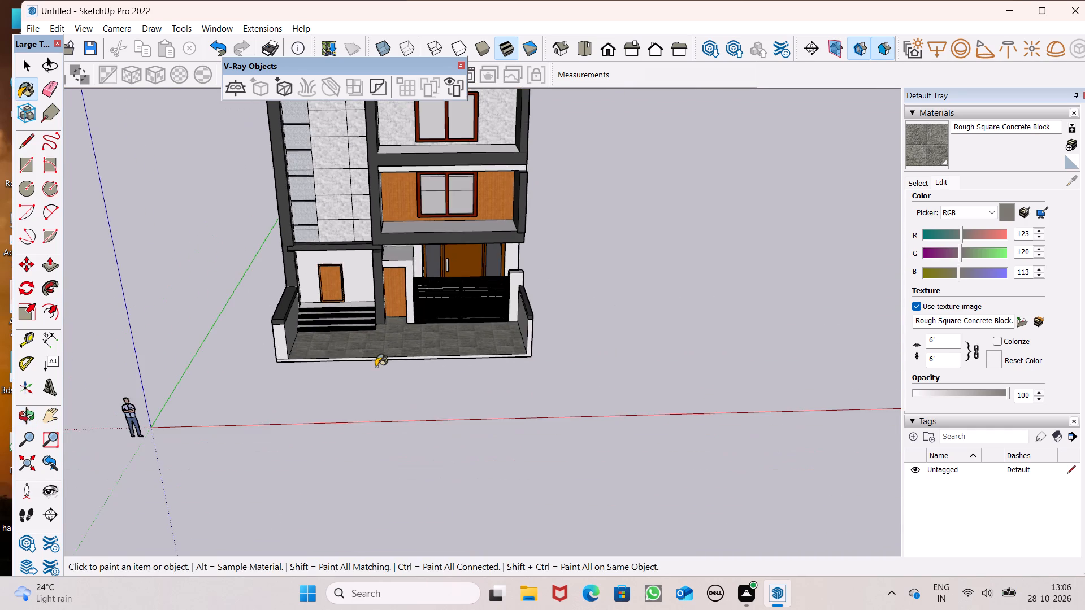
middle_drag(394, 374, 391, 336)
scroll(493, 355, down, 1)
middle_drag(462, 281, 453, 206)
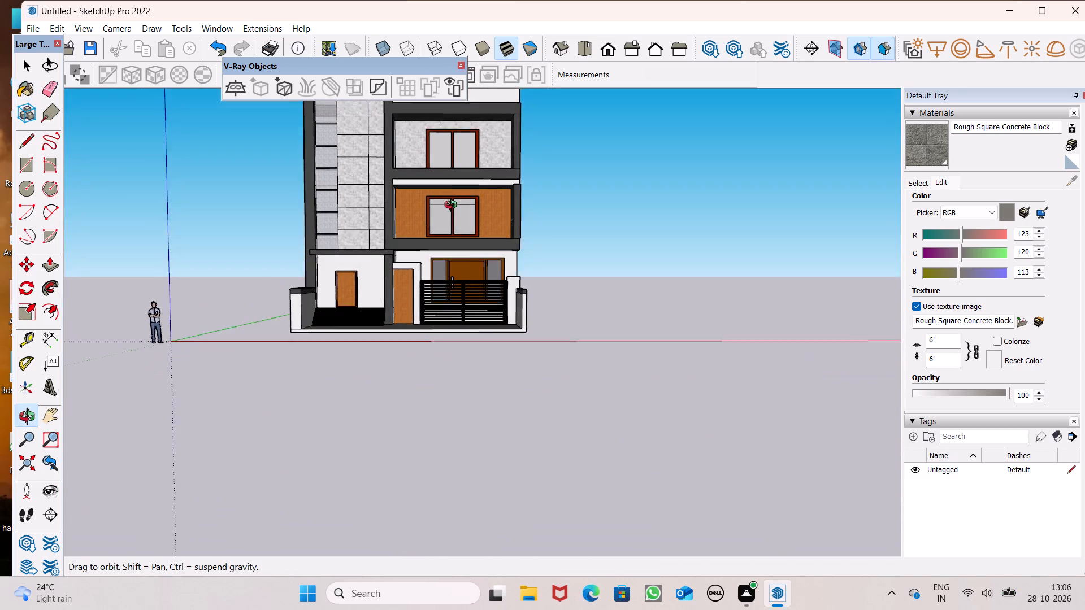
middle_drag(453, 206, 453, 206)
scroll(453, 206, up, 1)
scroll(402, 264, up, 8)
scroll(468, 245, down, 2)
middle_drag(524, 315, 406, 311)
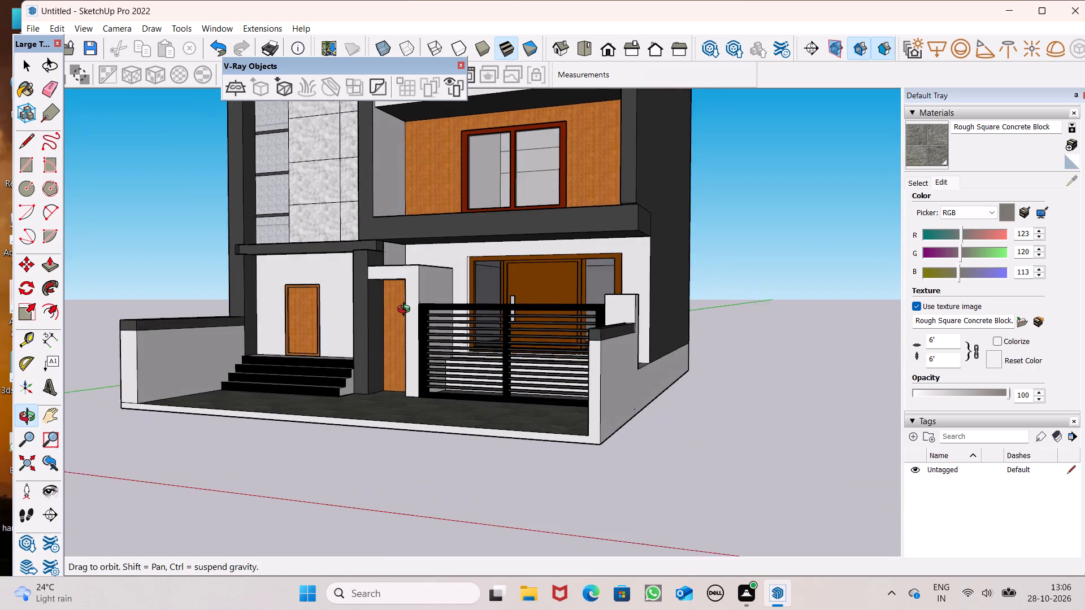
middle_drag(406, 311, 465, 270)
scroll(552, 243, down, 3)
middle_drag(576, 334, 422, 372)
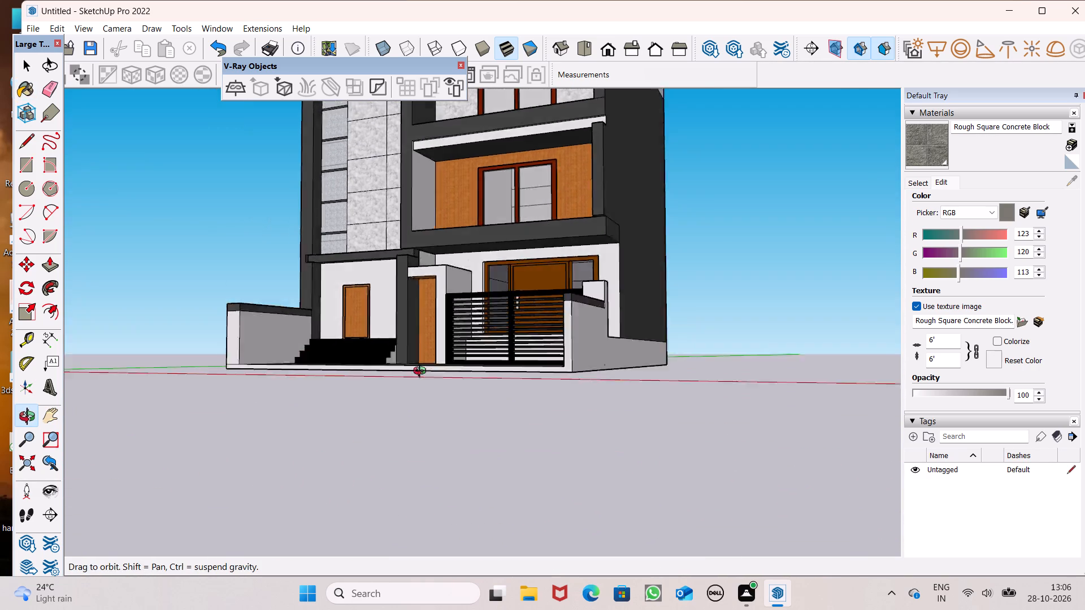
middle_drag(422, 372, 362, 460)
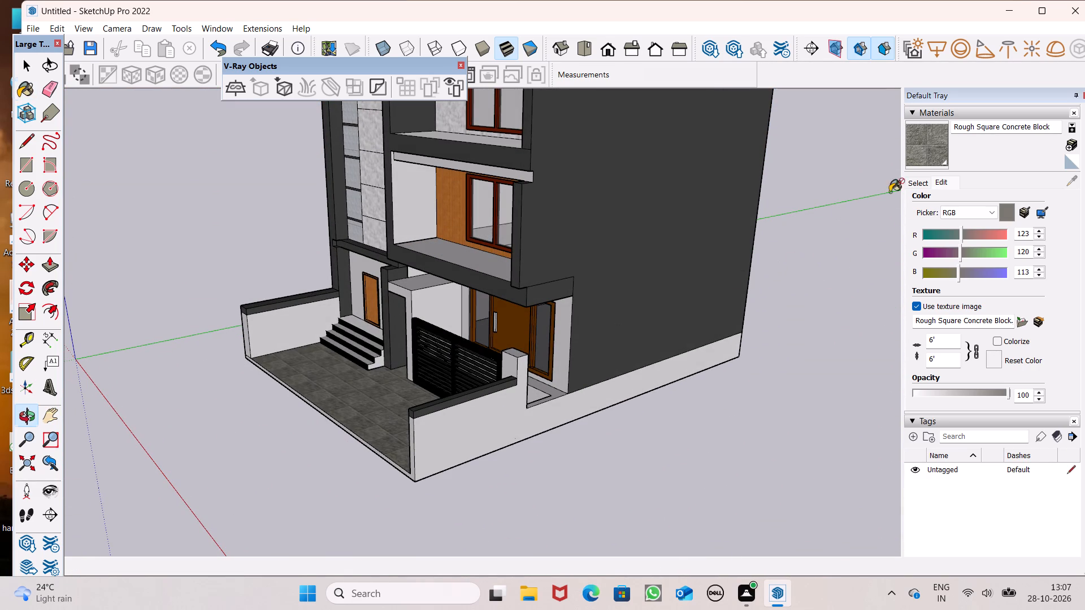
Paint the tower-side inner wall of the wood-clad middle balcony with dark grey Color M07.
click(914, 183)
click(961, 203)
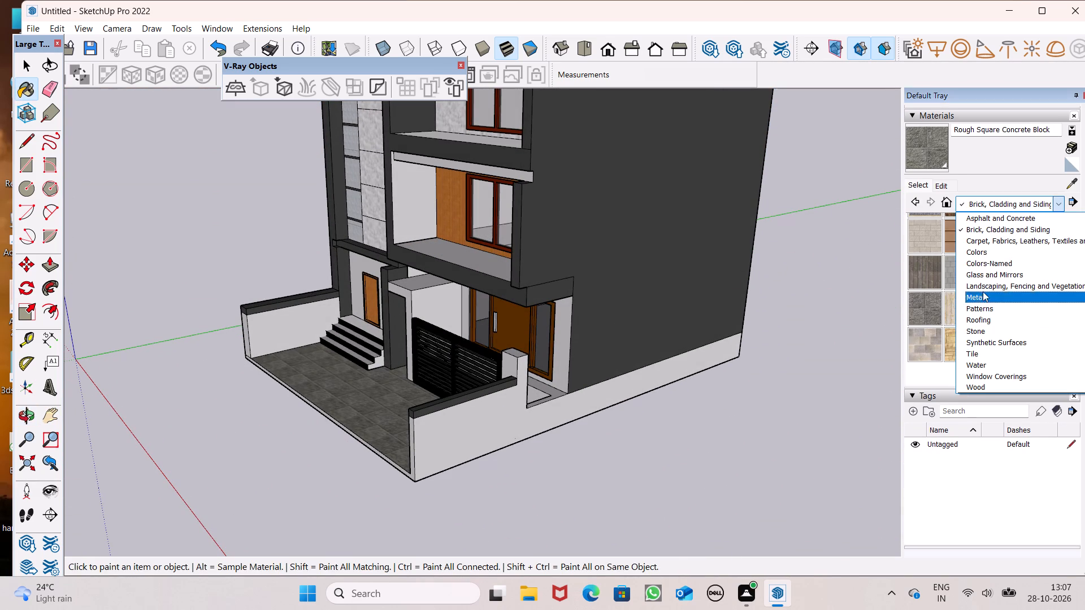
click(984, 252)
scroll(993, 295, down, 12)
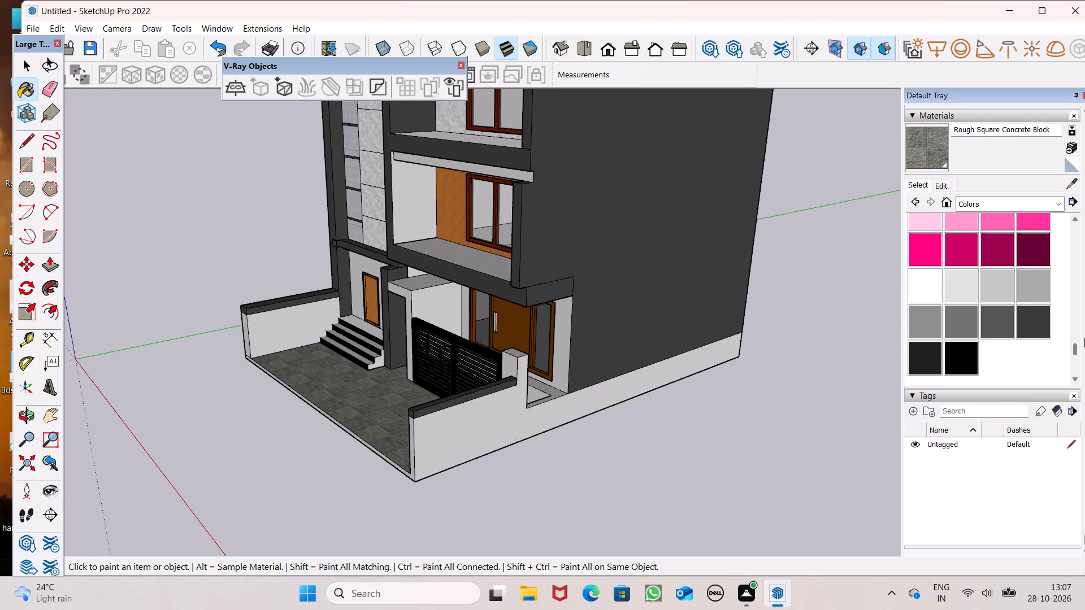
drag(1034, 311, 1027, 308)
scroll(639, 228, up, 6)
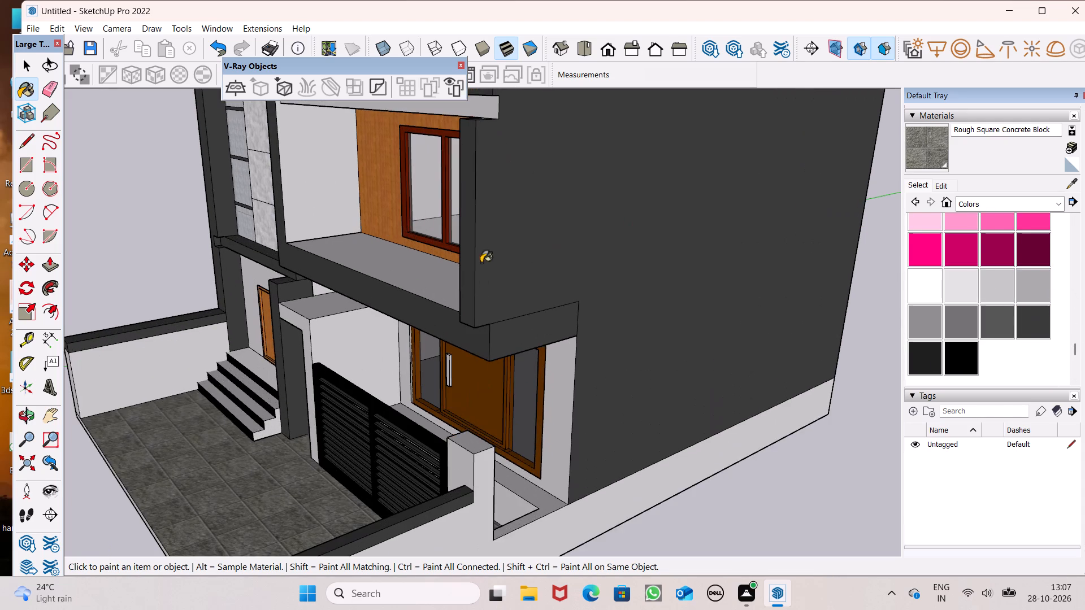
scroll(808, 278, up, 2)
scroll(1002, 304, down, 5)
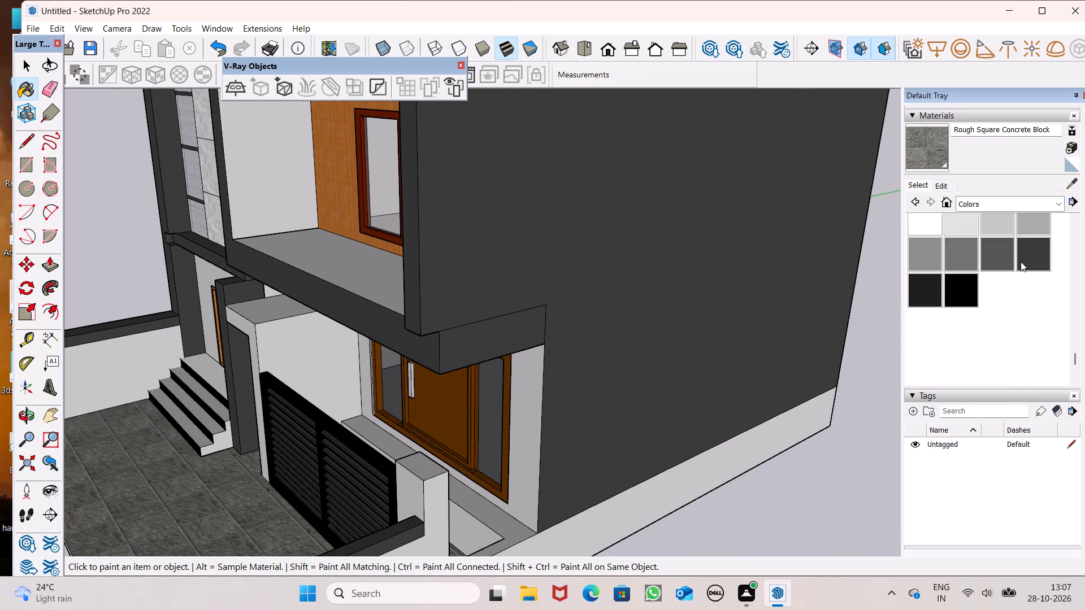
scroll(1021, 262, up, 1)
click(1027, 269)
click(244, 191)
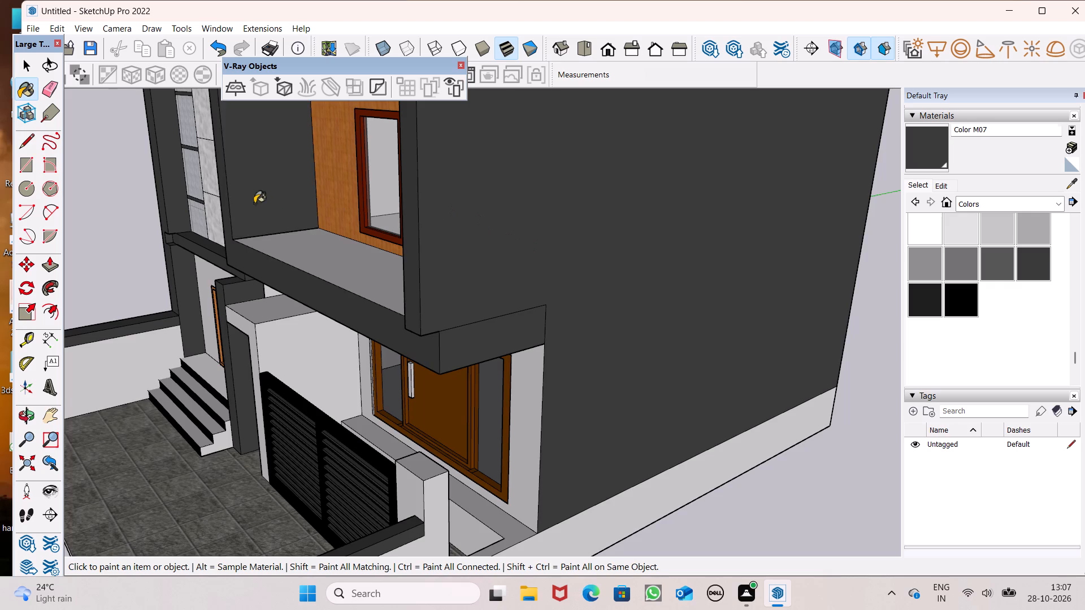
Examine the front elevation, balcony interiors, roof parapet and gate-side wall from below, the front and above.
scroll(294, 203, down, 4)
middle_drag(302, 263, 545, 130)
scroll(545, 130, up, 1)
scroll(522, 311, down, 6)
middle_drag(532, 237, 555, 190)
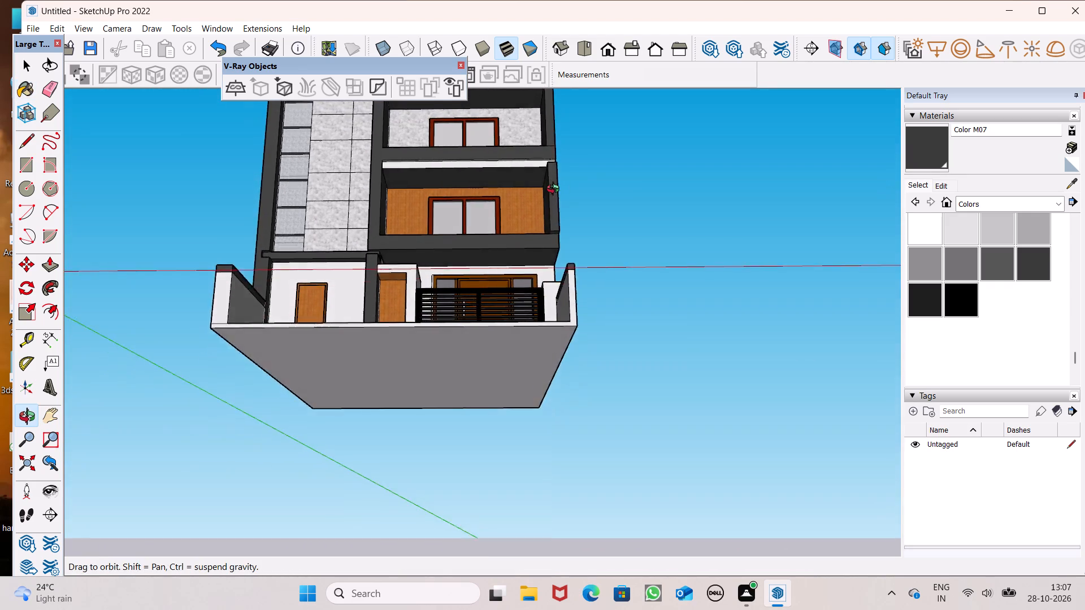
middle_drag(555, 190, 508, 369)
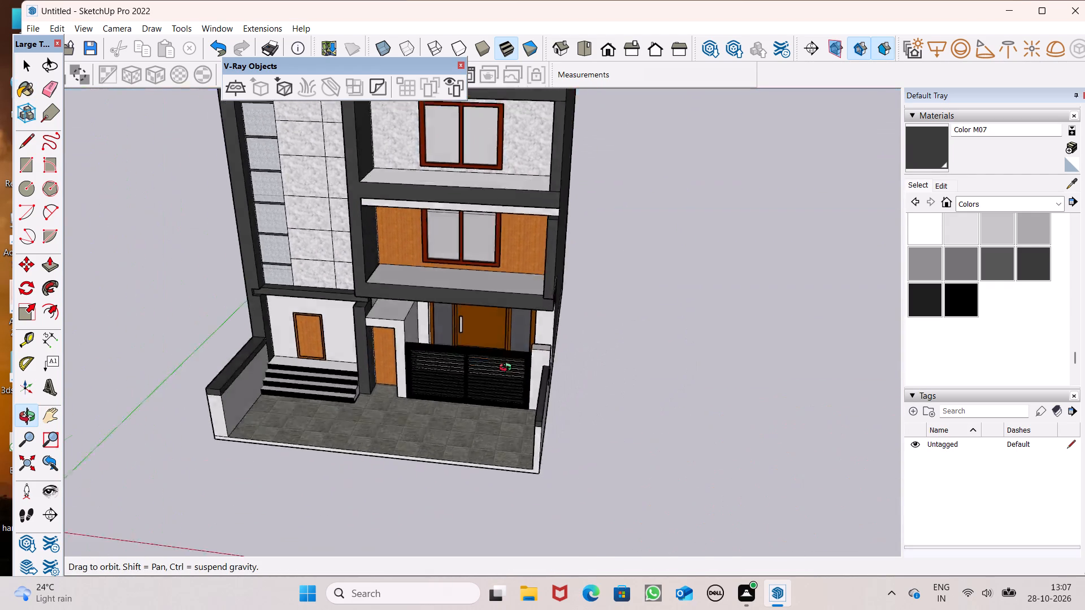
middle_drag(508, 369, 542, 348)
scroll(635, 320, down, 3)
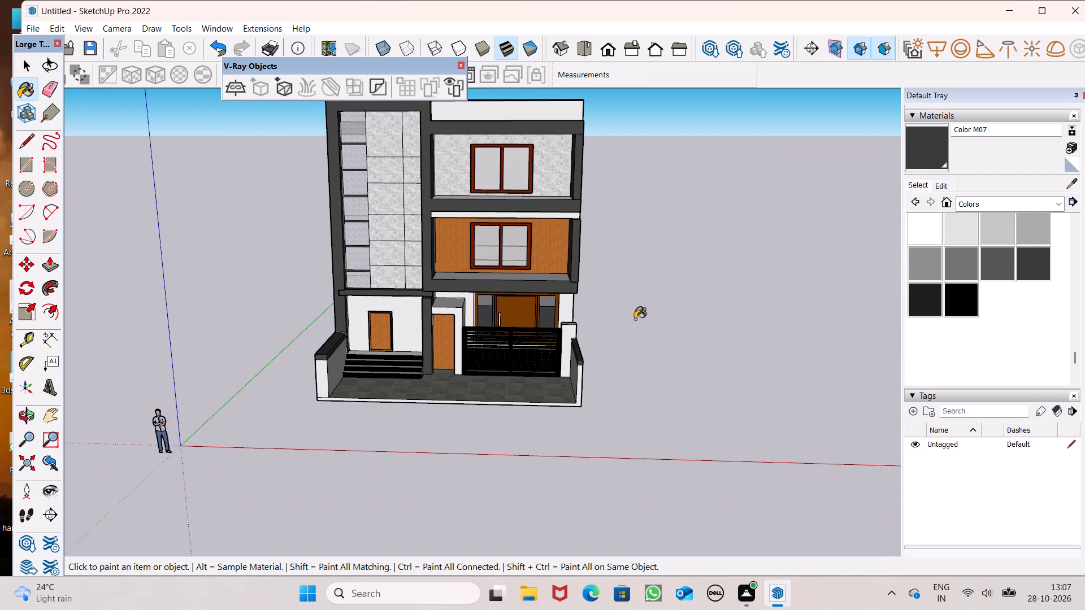
scroll(628, 280, down, 1)
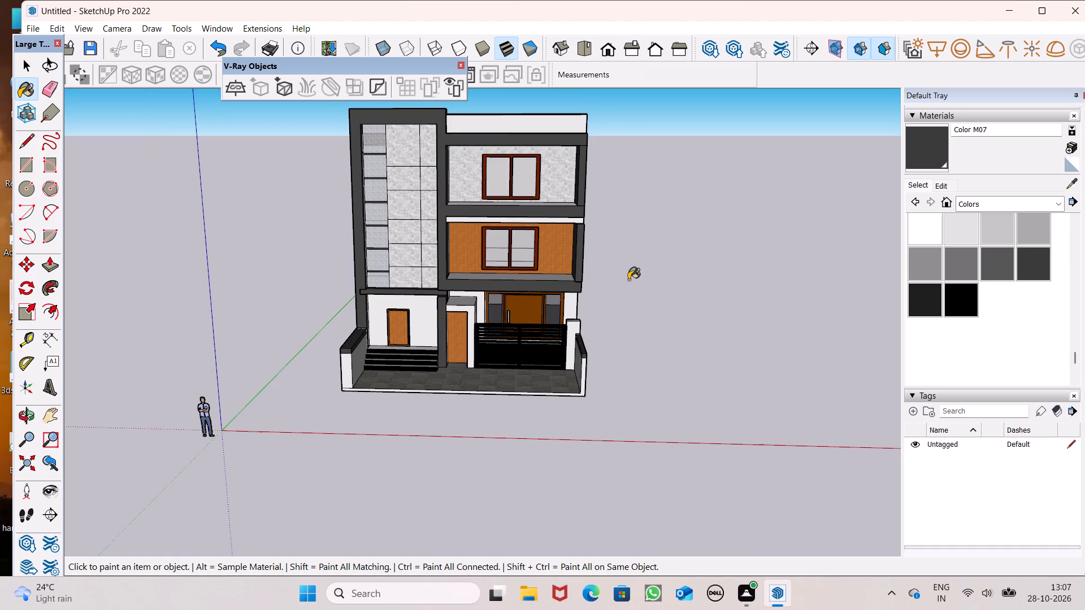
scroll(628, 280, down, 1)
middle_drag(632, 286, 569, 420)
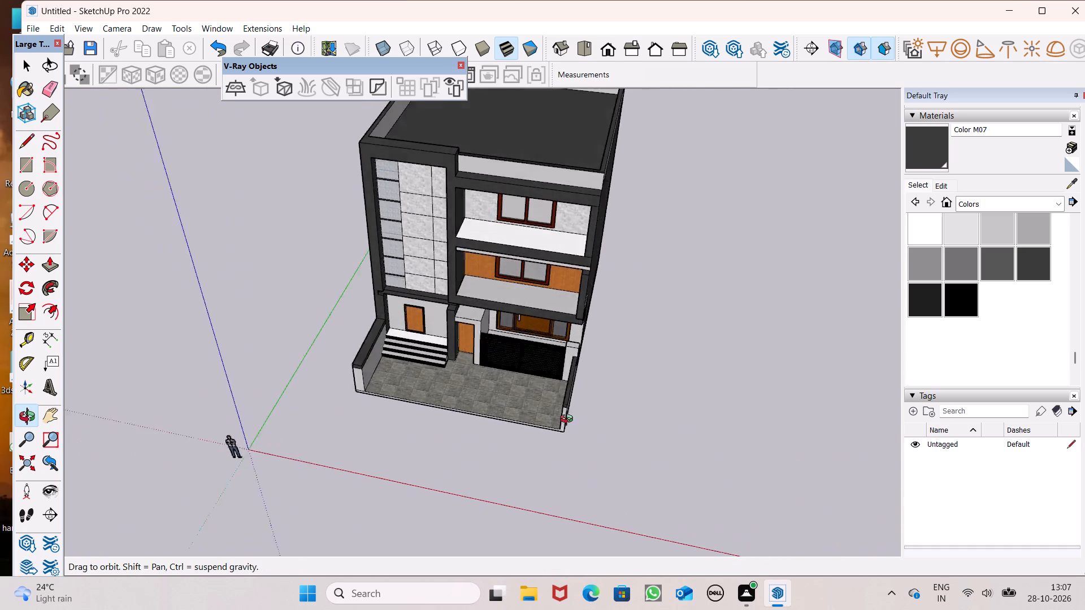
middle_drag(569, 420, 475, 345)
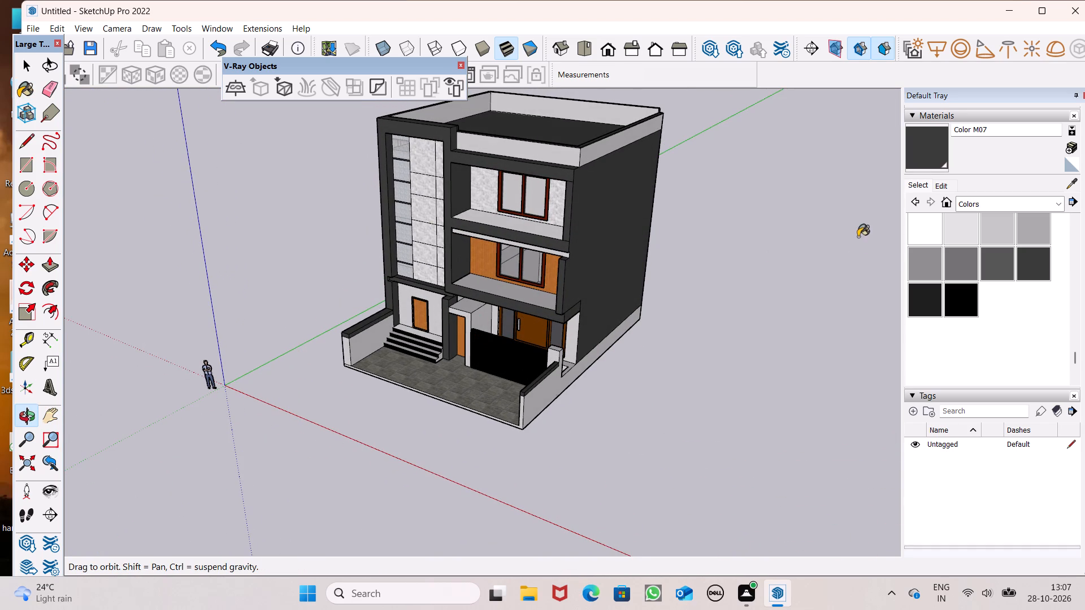
Paint the tower-side inner walls of the upper balcony and the wood-clad middle balcony with white Color M00.
click(910, 246)
click(910, 242)
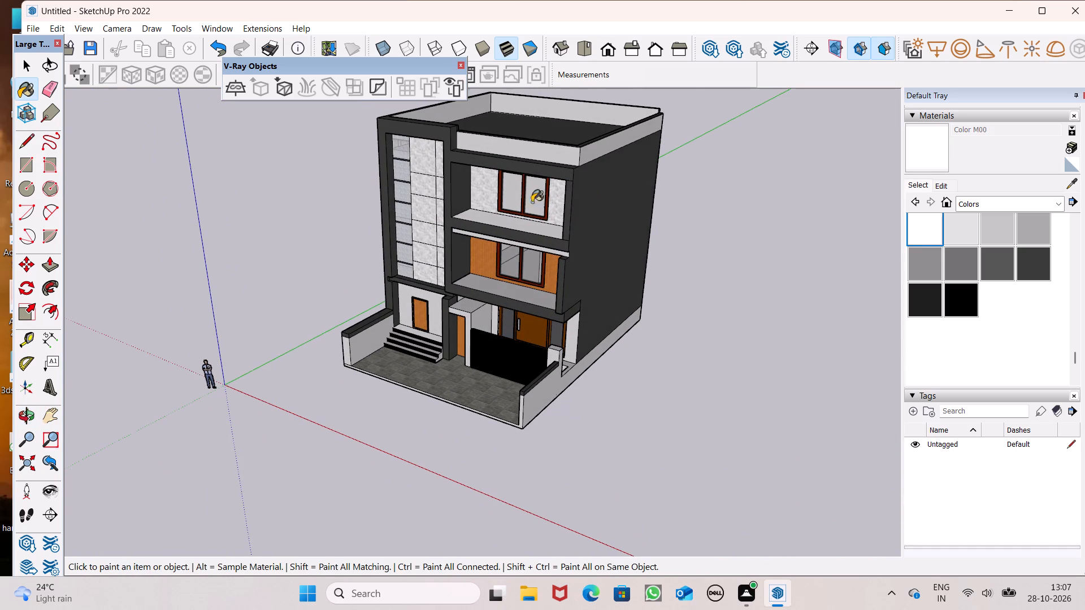
scroll(518, 202, up, 5)
click(463, 194)
scroll(474, 245, up, 4)
click(453, 314)
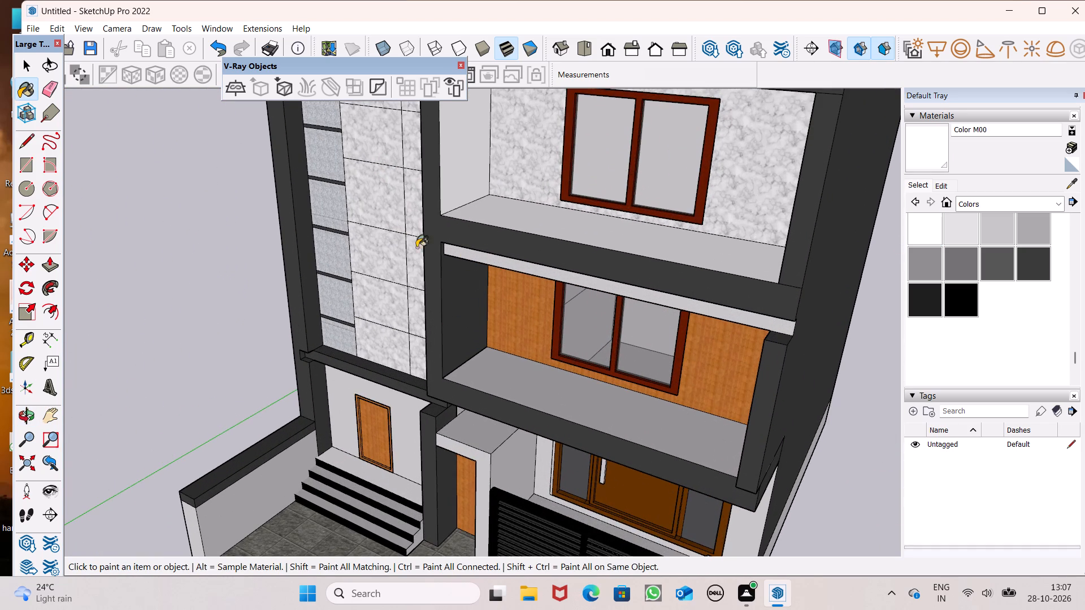
Place a guide on the middle balcony floor, parallel to and about 2 3/8" behind its front edge.
scroll(384, 201, down, 2)
middle_drag(406, 282, 389, 237)
scroll(379, 255, up, 3)
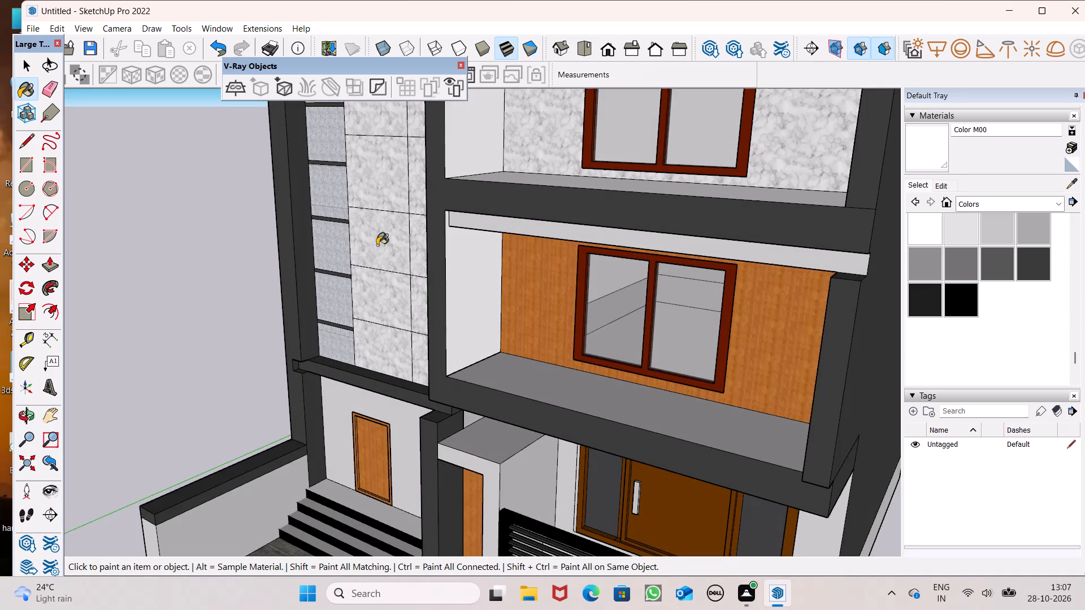
click(28, 341)
scroll(250, 216, down, 5)
middle_drag(433, 367, 539, 456)
scroll(491, 369, up, 4)
scroll(467, 346, down, 2)
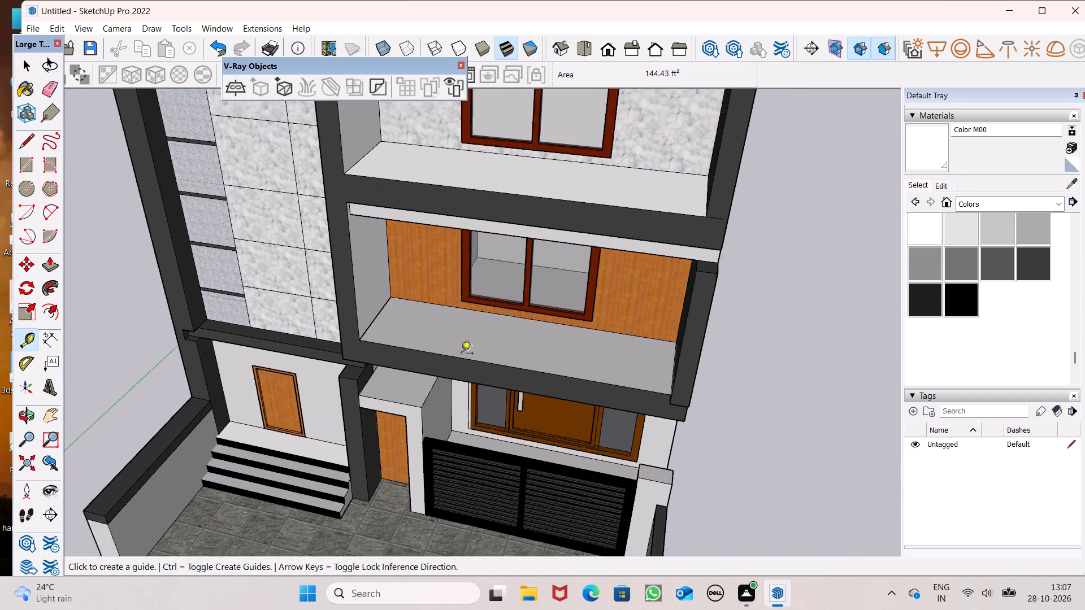
scroll(461, 354, down, 3)
middle_drag(455, 422, 501, 513)
scroll(443, 402, up, 12)
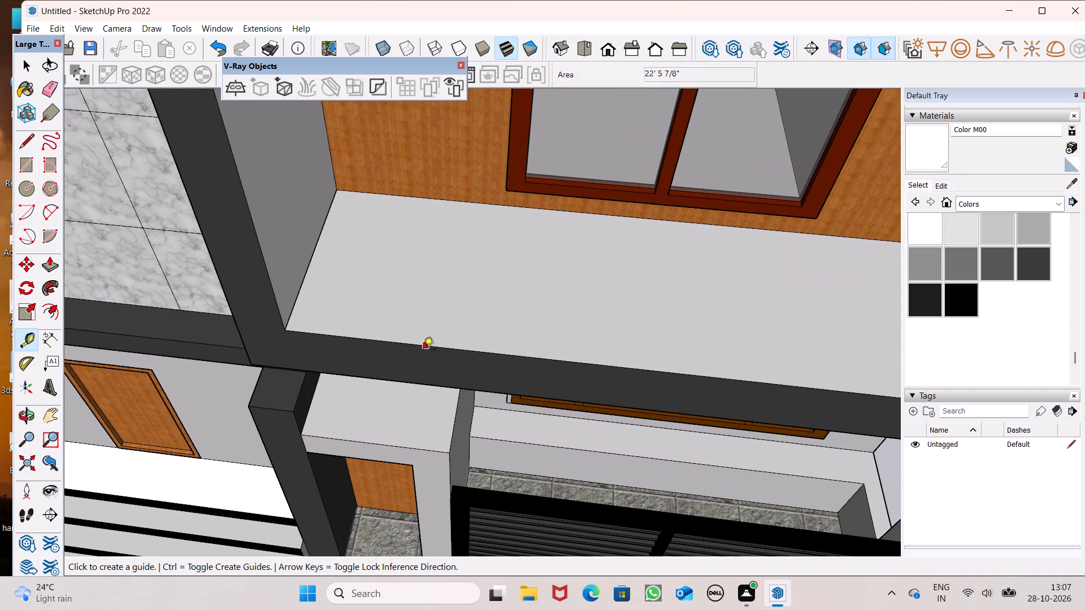
click(424, 343)
scroll(435, 341, up, 4)
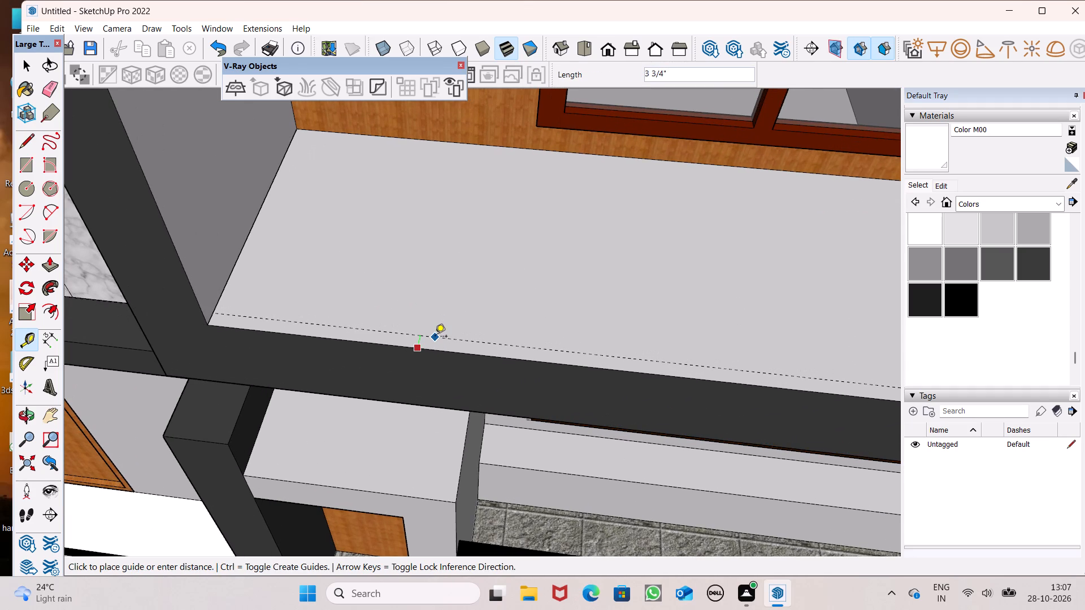
scroll(435, 337, up, 5)
click(435, 345)
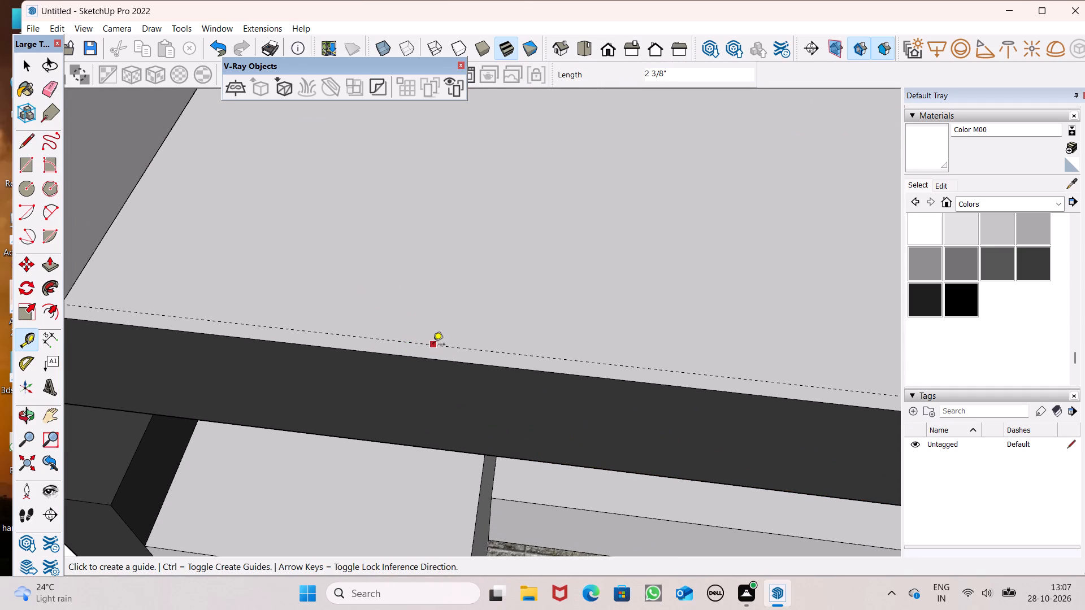
Place a second guide on the middle balcony floor, 4" behind the first guide.
click(433, 345)
scroll(440, 325, down, 3)
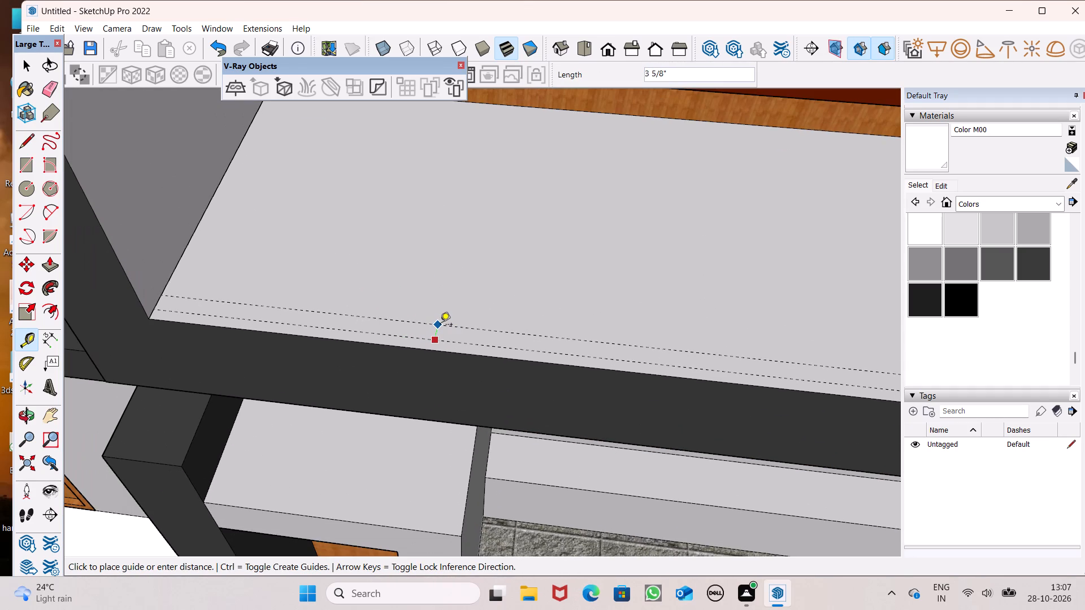
text(4")
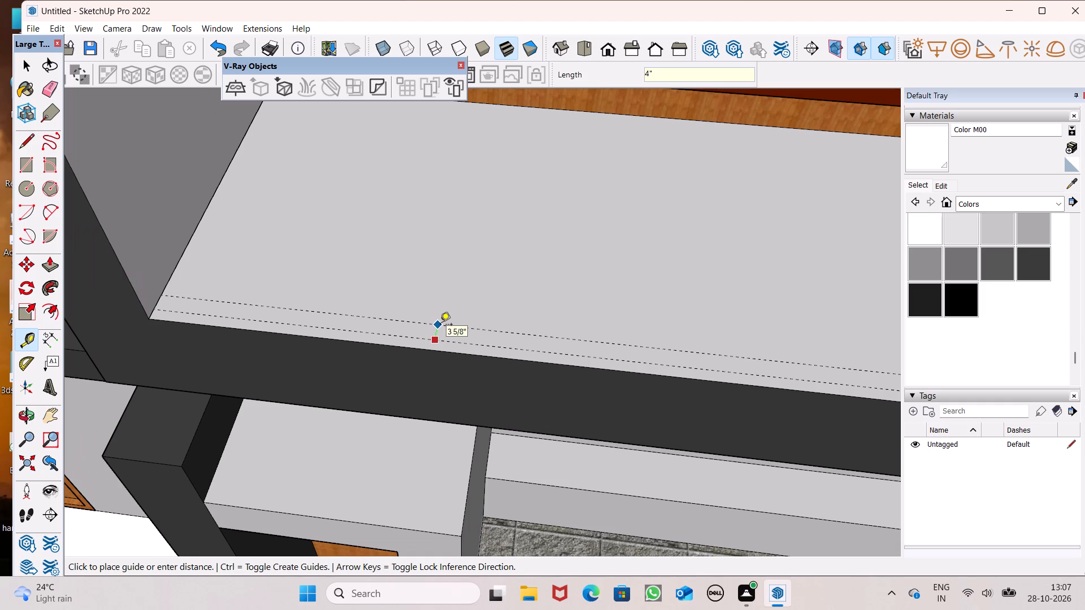
key(Return)
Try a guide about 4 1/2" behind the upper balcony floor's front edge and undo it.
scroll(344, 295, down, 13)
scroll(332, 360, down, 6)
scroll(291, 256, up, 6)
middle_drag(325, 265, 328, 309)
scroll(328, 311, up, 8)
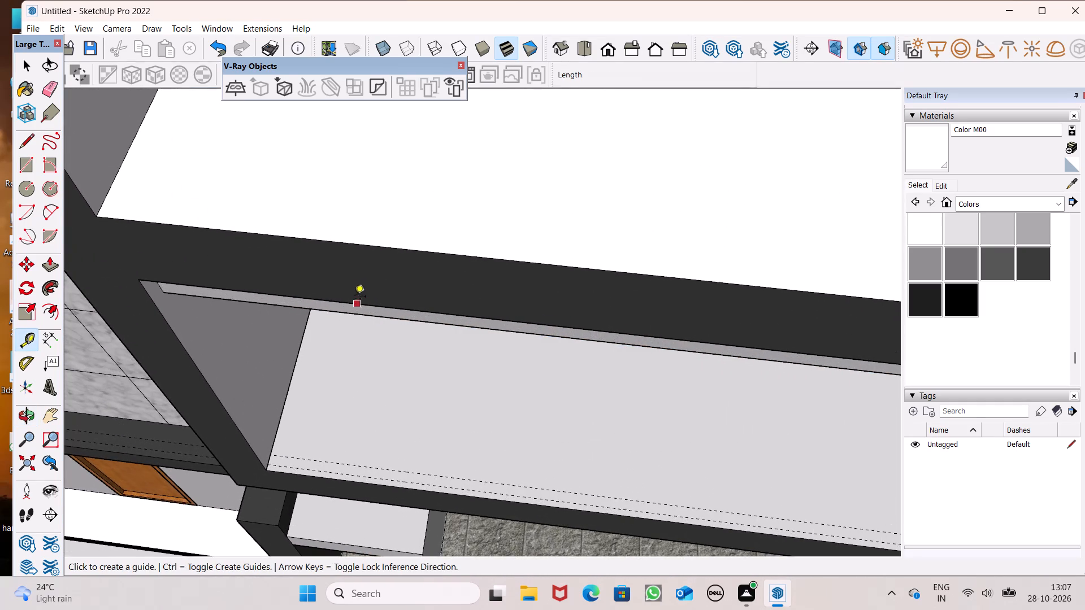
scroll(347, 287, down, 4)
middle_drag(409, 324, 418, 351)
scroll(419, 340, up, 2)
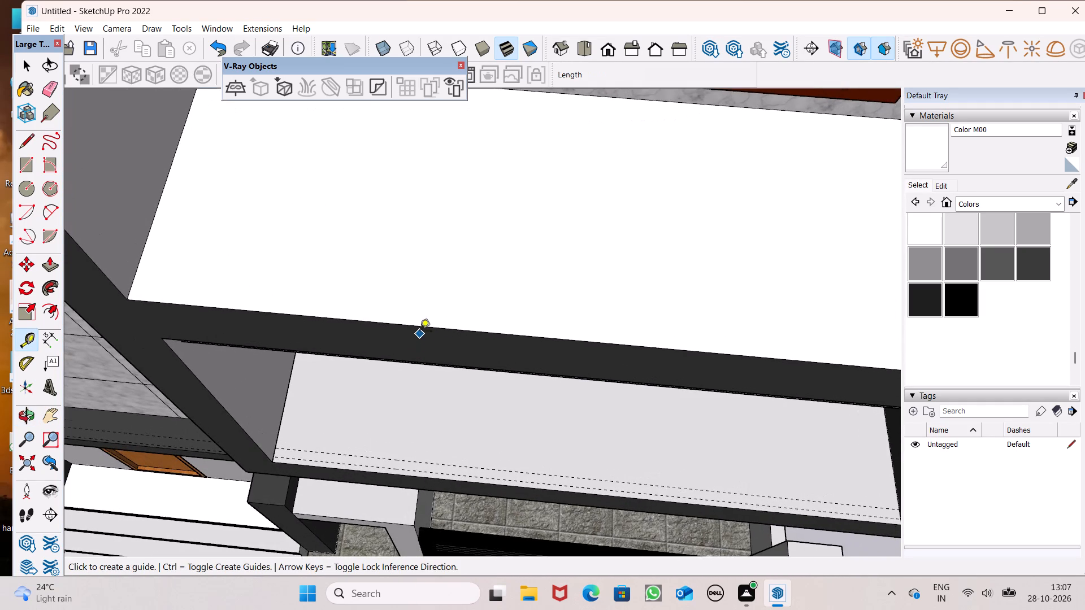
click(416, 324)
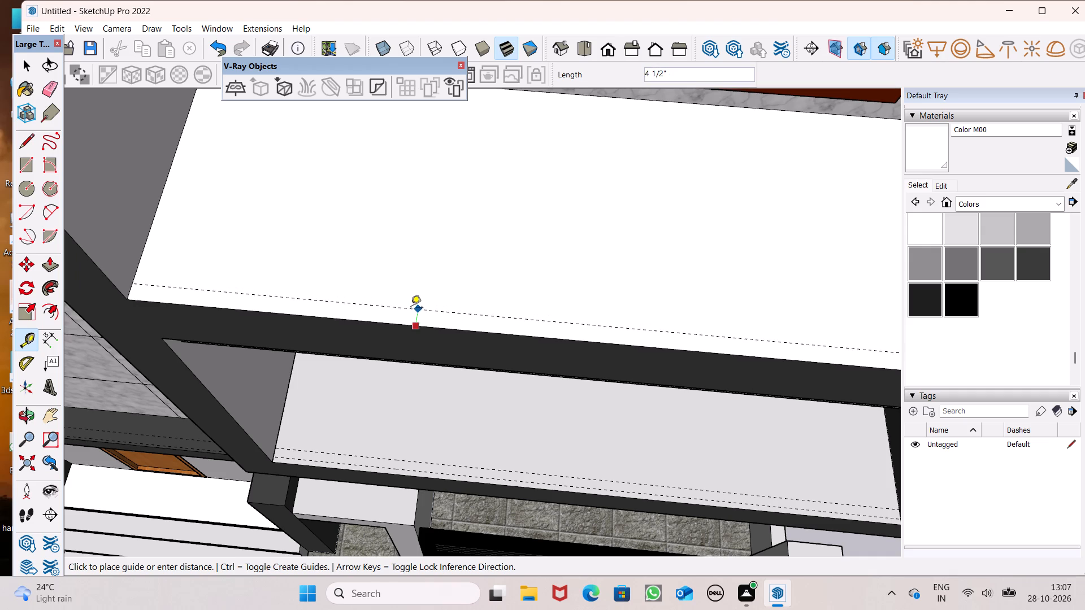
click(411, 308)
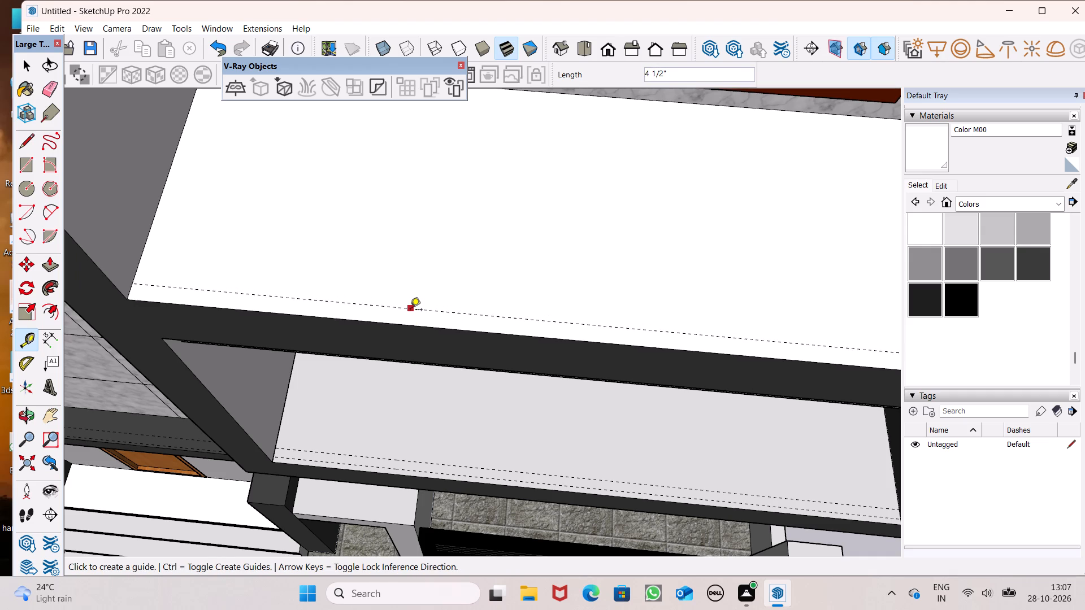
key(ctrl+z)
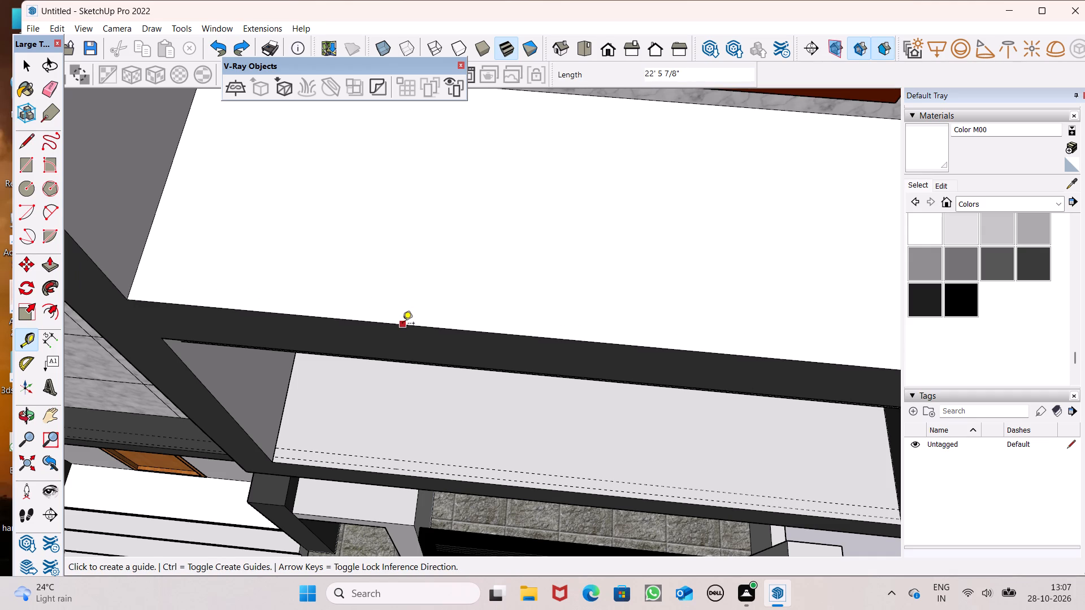
Place two guides on the upper balcony floor: one about 2 7/8" behind the front edge, another offset 4" inward.
click(402, 324)
click(403, 314)
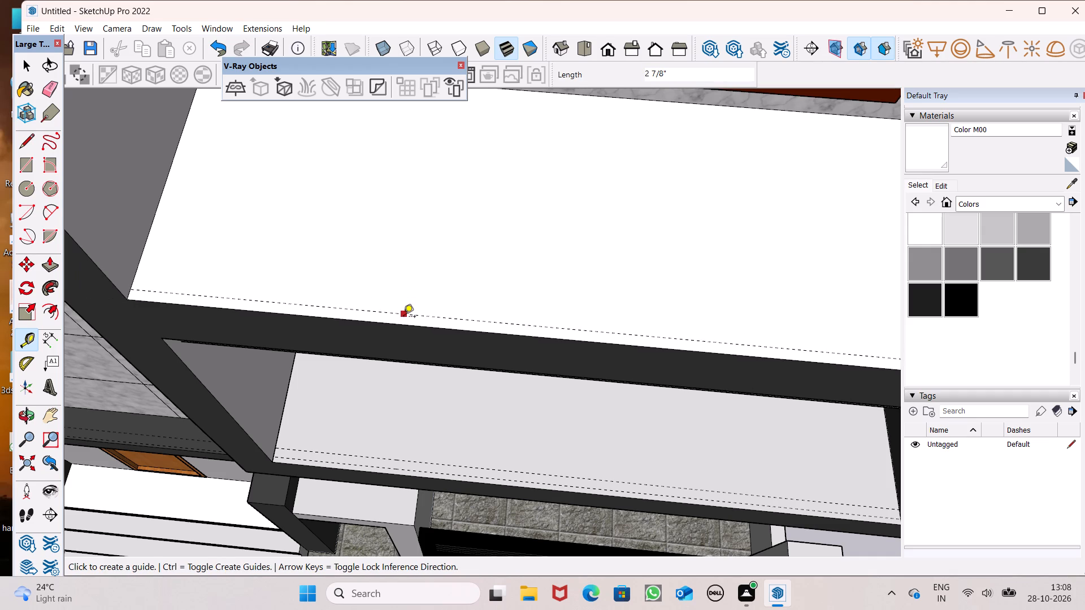
click(406, 318)
text(4")
key(Return)
key(space)
scroll(375, 327, down, 7)
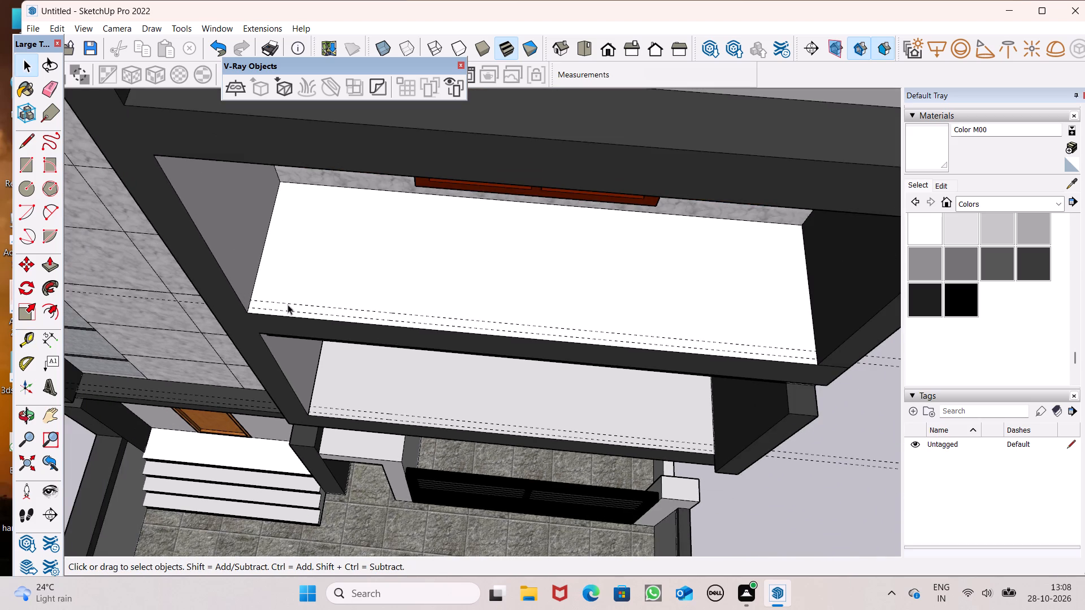
Place a guide offset 4' from the tower-side edge of the upper balcony floor.
middle_drag(274, 302, 206, 255)
scroll(206, 256, up, 1)
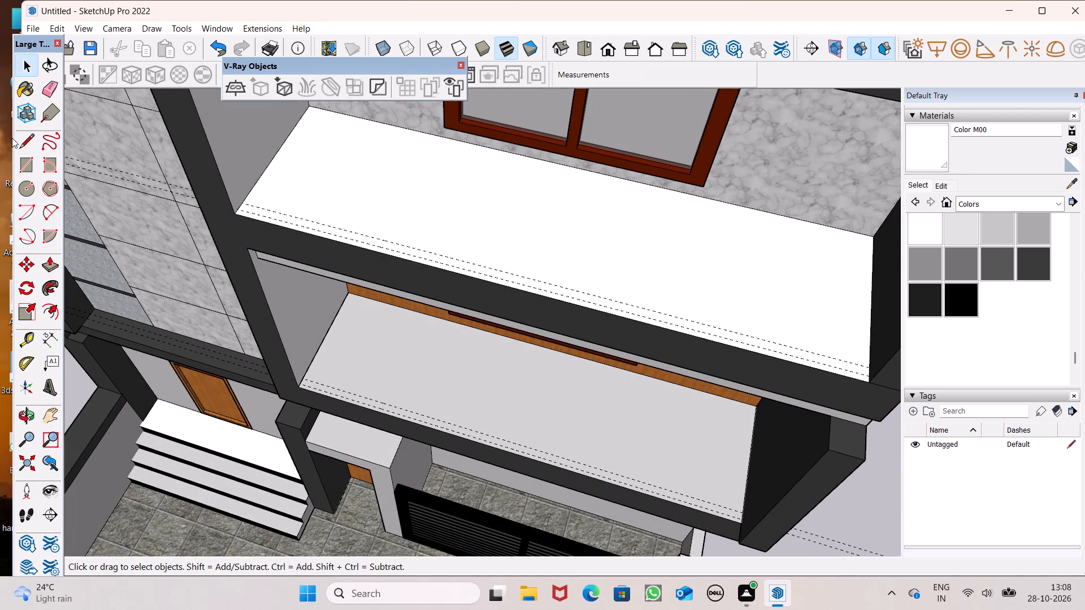
click(24, 139)
scroll(186, 145, up, 2)
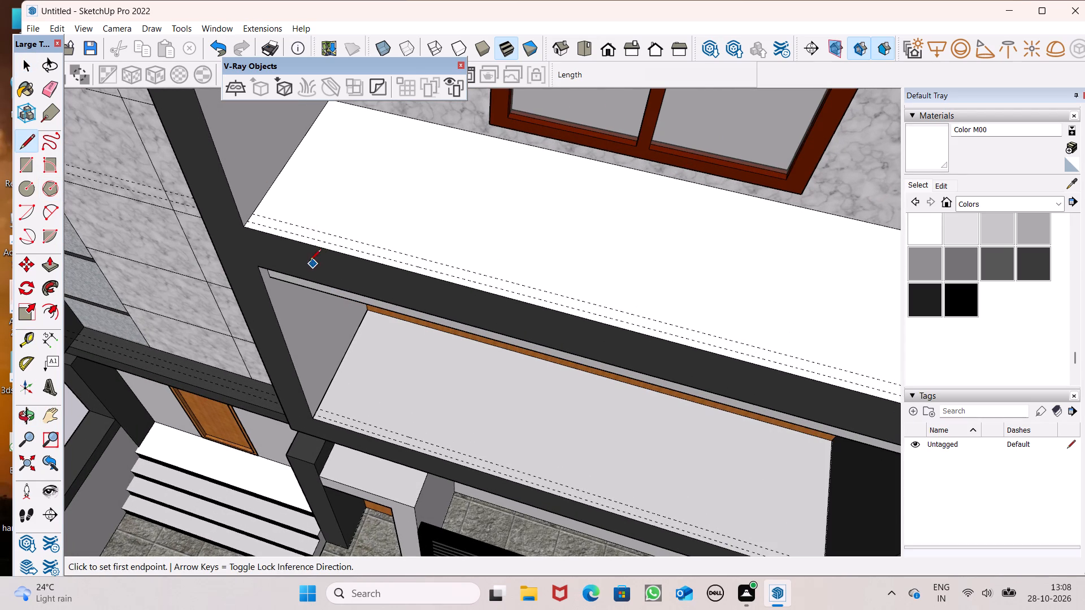
click(28, 342)
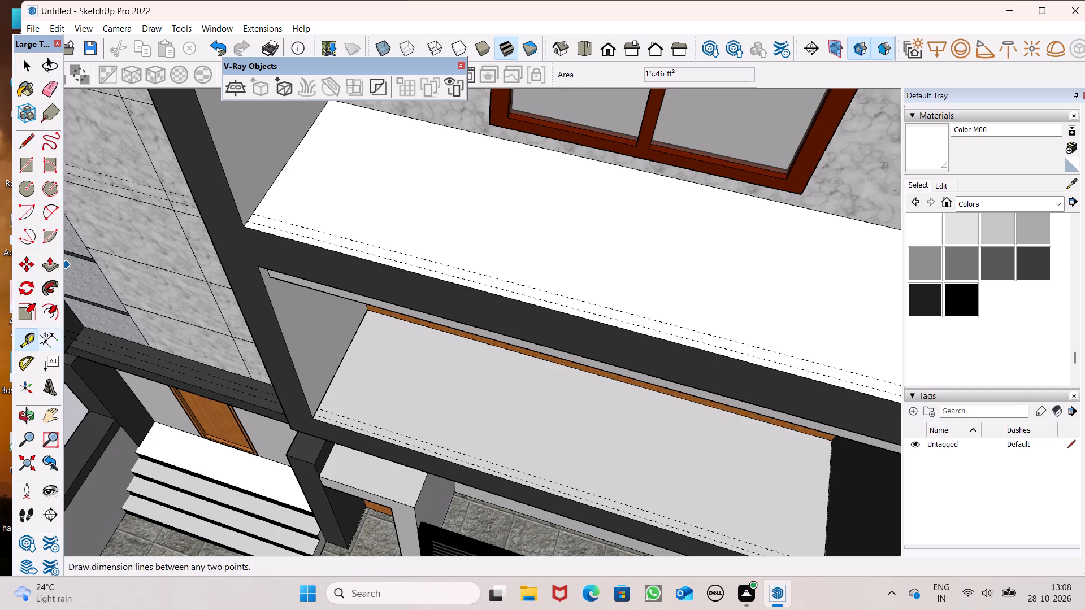
scroll(162, 180, up, 2)
click(278, 203)
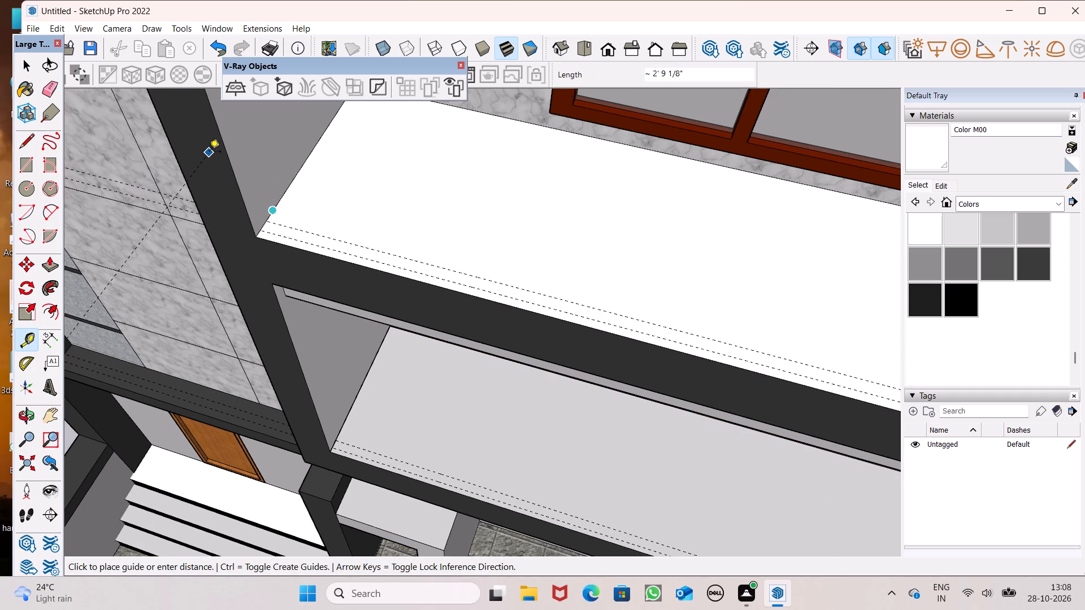
text(4')
key(Return)
Place a guide on the middle balcony's tower-side wall, 4' above and parallel to the floor edge.
scroll(198, 156, down, 6)
middle_drag(224, 230, 219, 143)
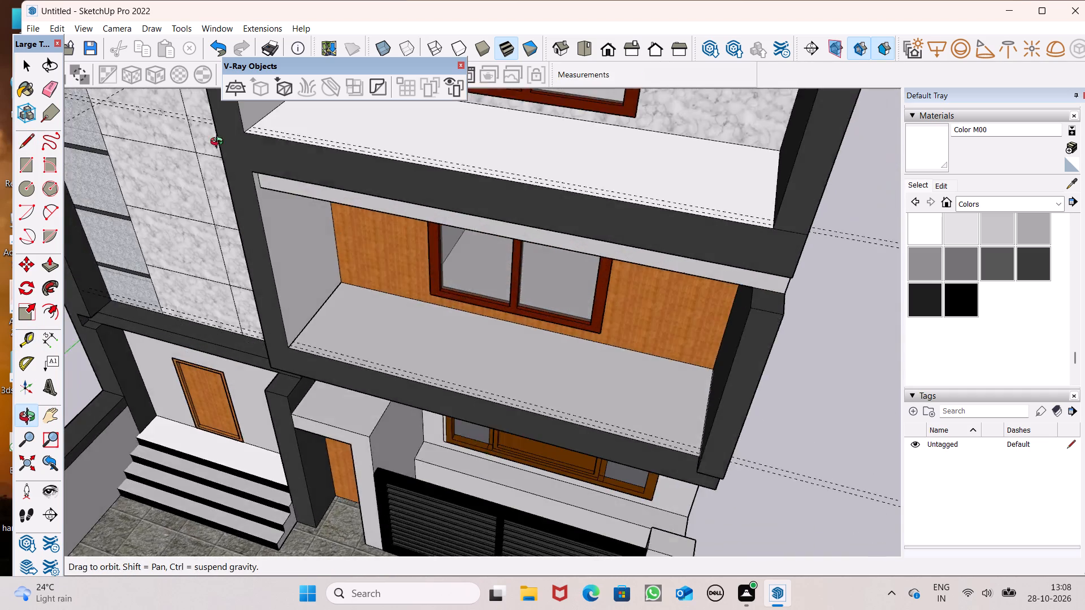
middle_drag(219, 143, 228, 136)
scroll(226, 136, up, 1)
scroll(263, 289, down, 4)
scroll(292, 354, up, 6)
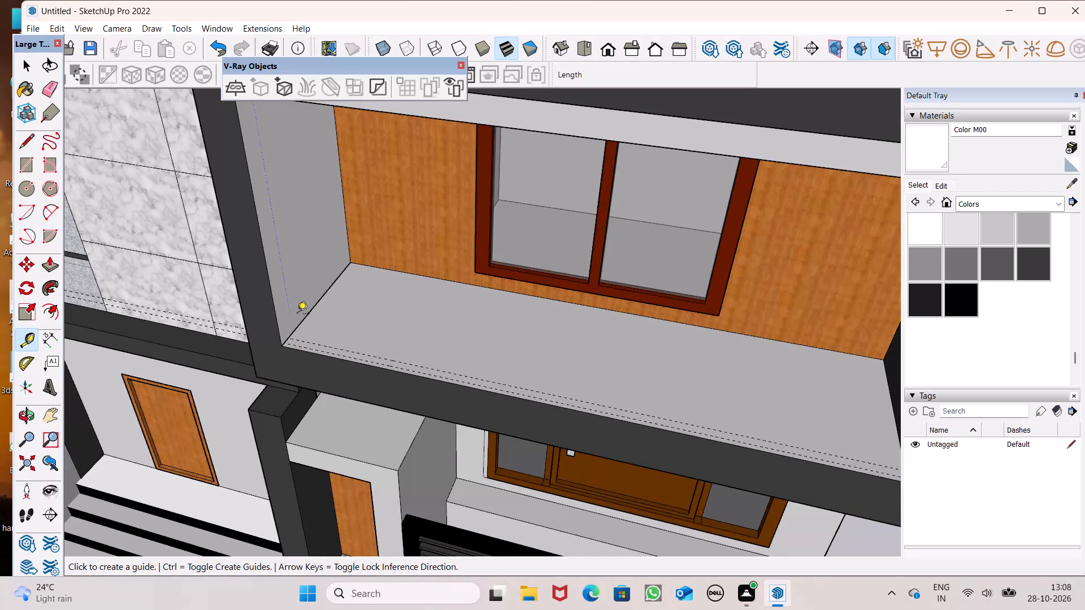
click(300, 317)
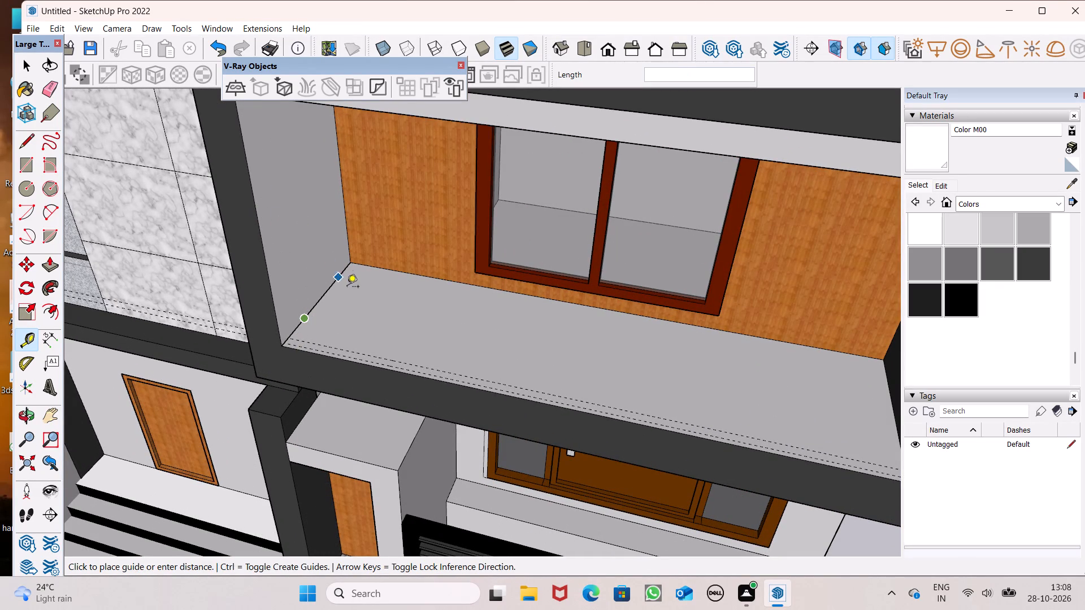
key(space)
click(31, 336)
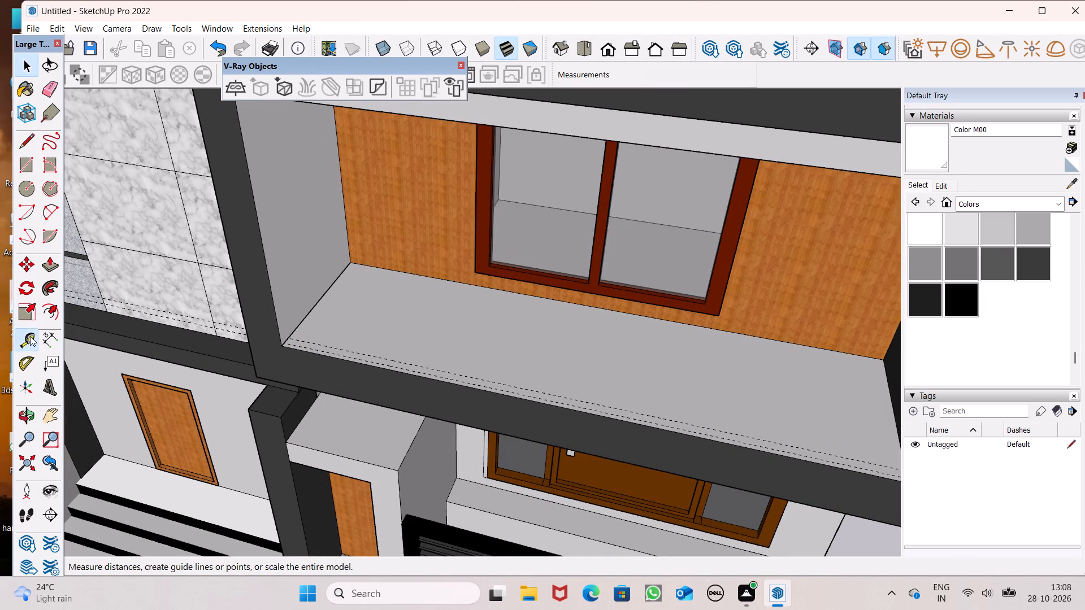
click(303, 325)
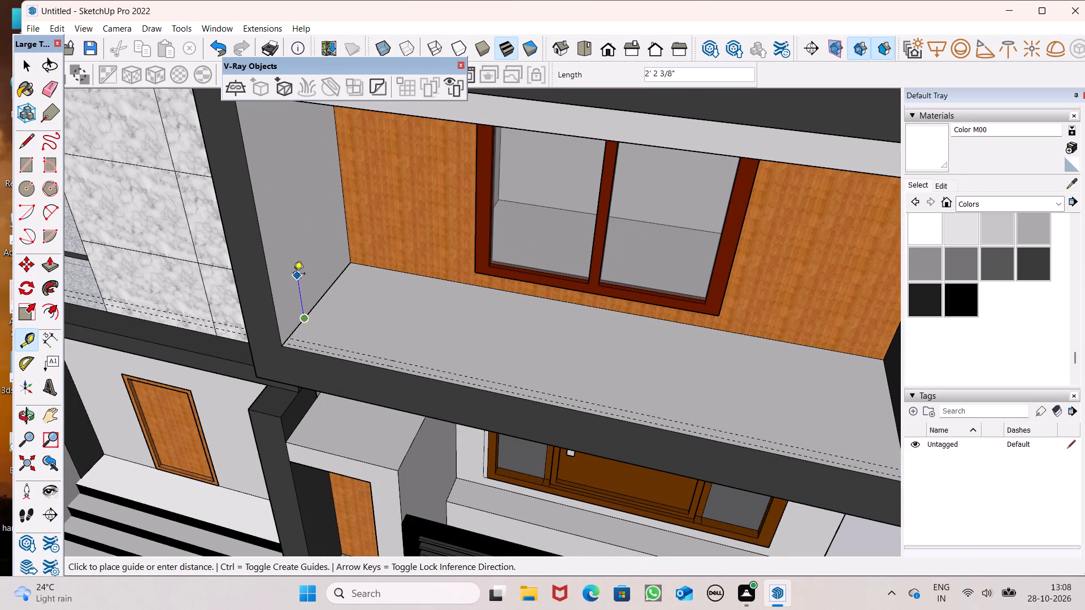
key(space)
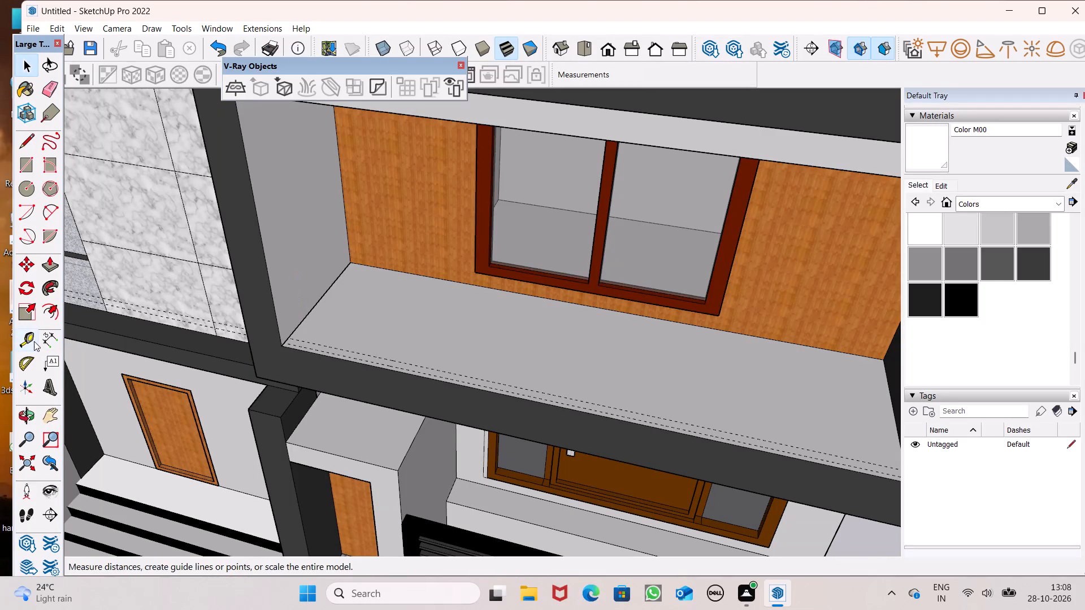
click(34, 341)
click(318, 308)
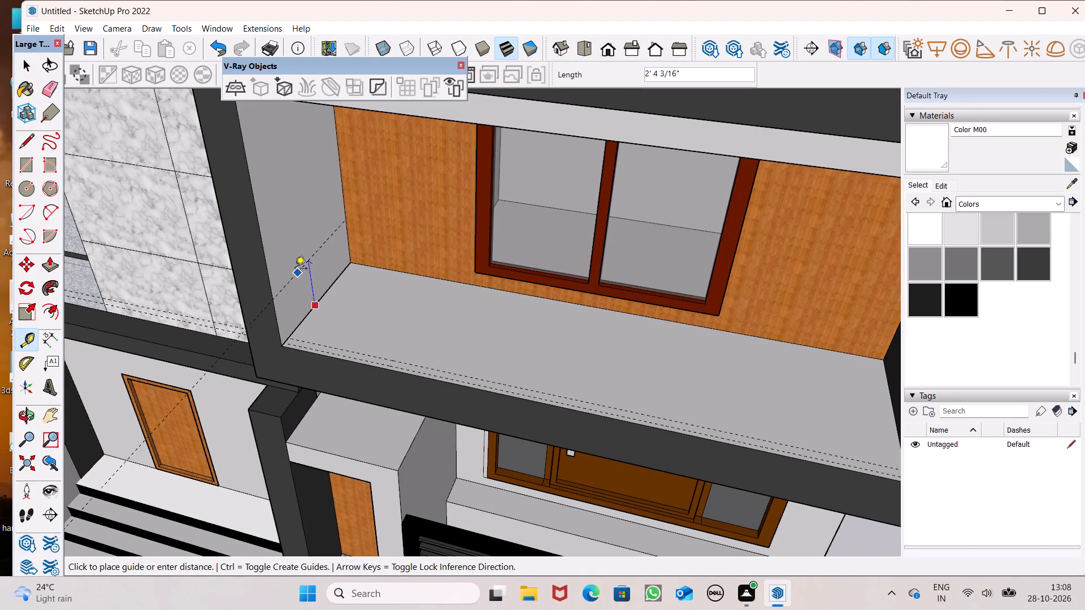
text(4')
key(Return)
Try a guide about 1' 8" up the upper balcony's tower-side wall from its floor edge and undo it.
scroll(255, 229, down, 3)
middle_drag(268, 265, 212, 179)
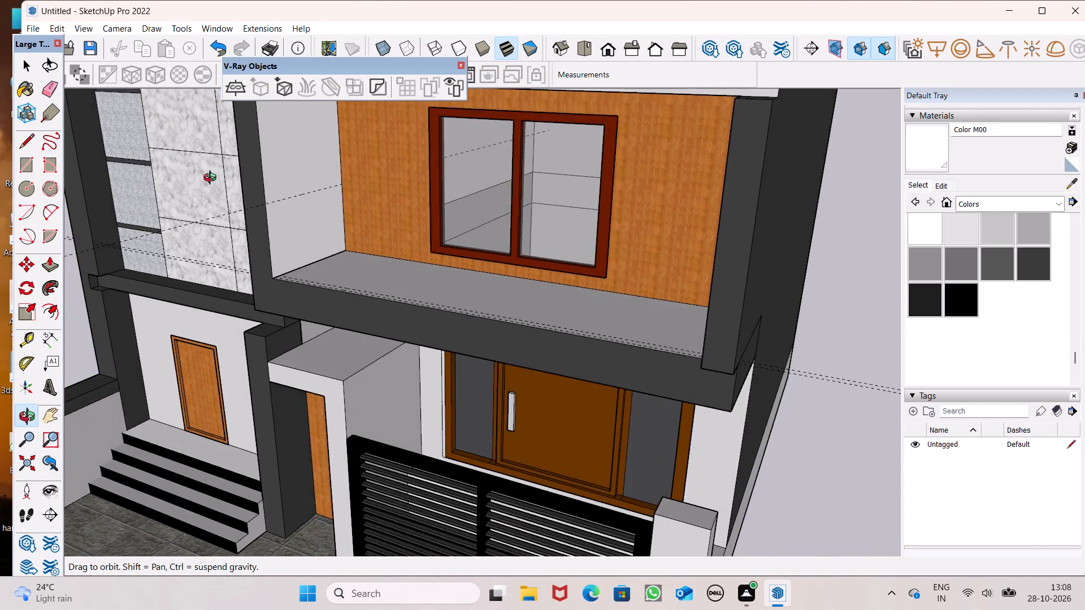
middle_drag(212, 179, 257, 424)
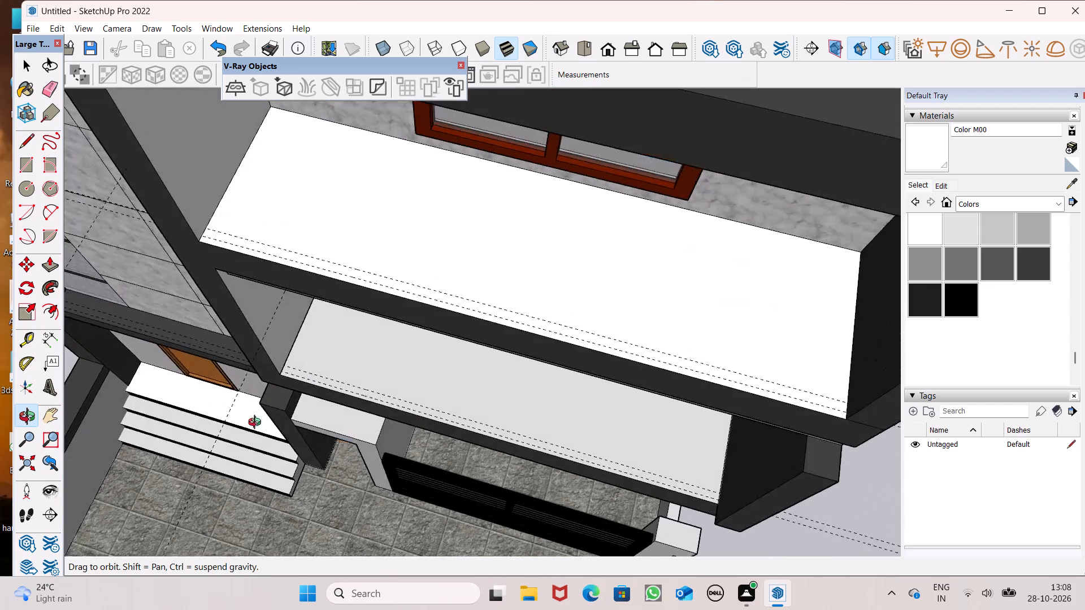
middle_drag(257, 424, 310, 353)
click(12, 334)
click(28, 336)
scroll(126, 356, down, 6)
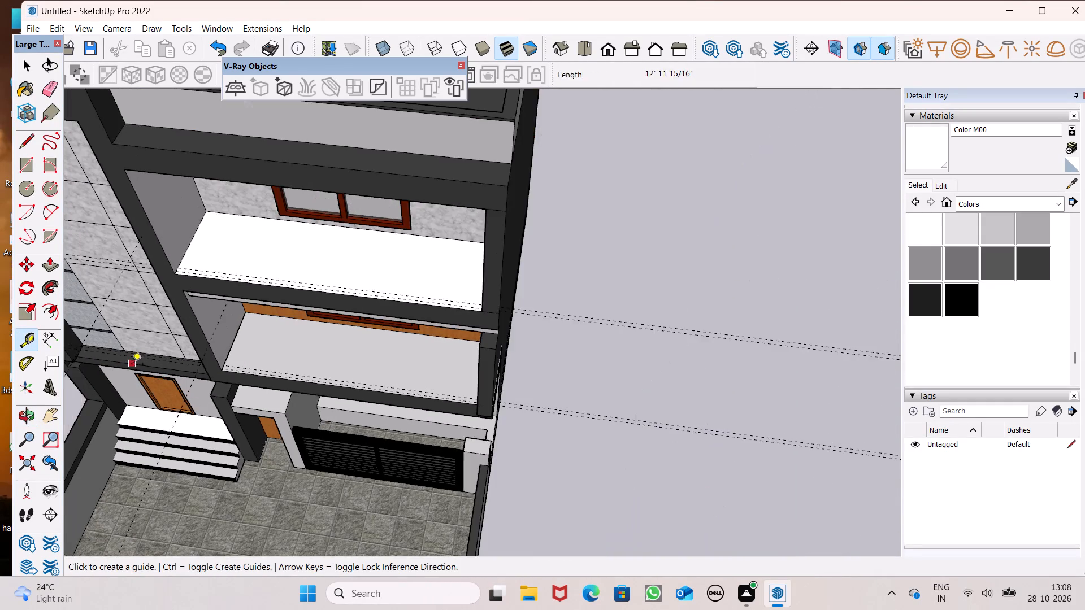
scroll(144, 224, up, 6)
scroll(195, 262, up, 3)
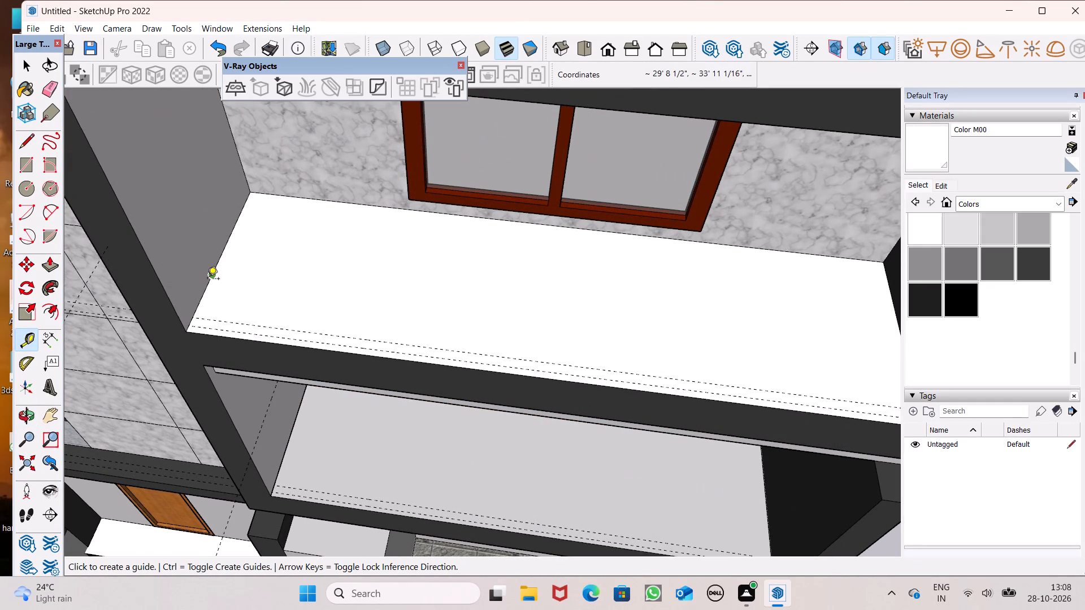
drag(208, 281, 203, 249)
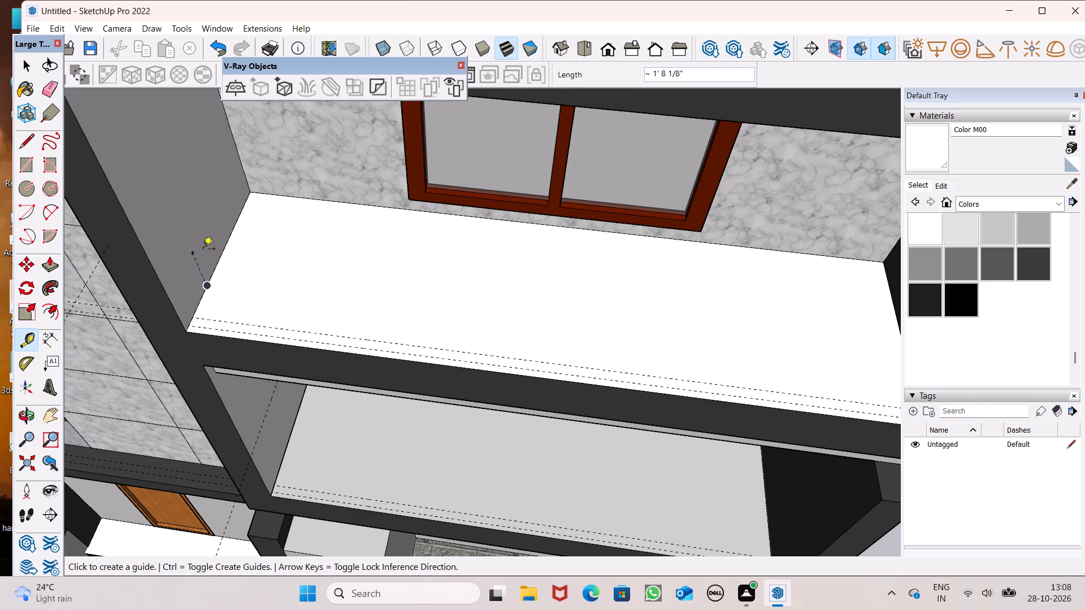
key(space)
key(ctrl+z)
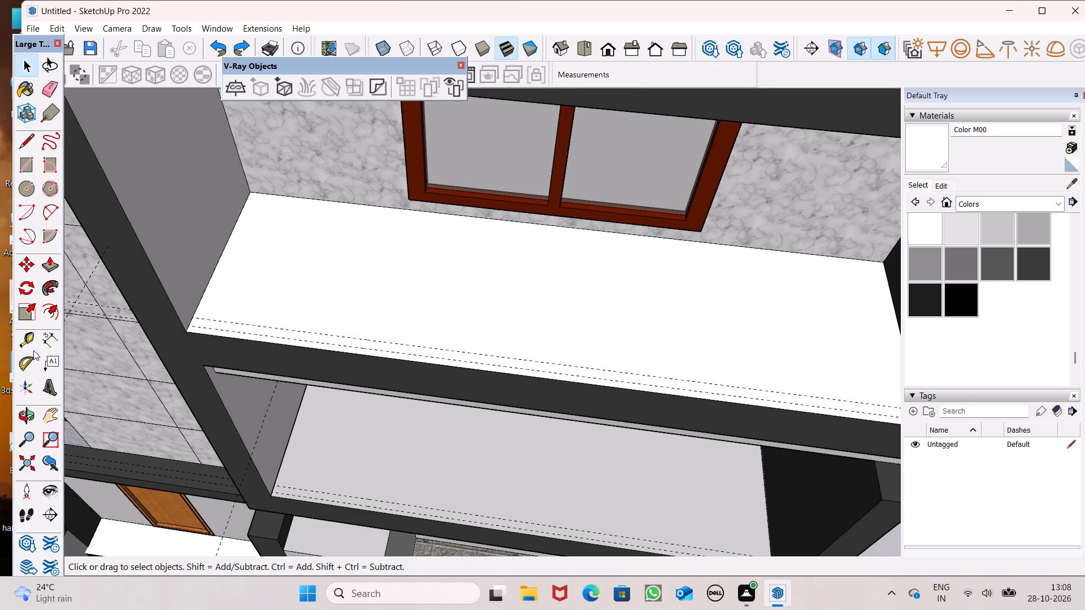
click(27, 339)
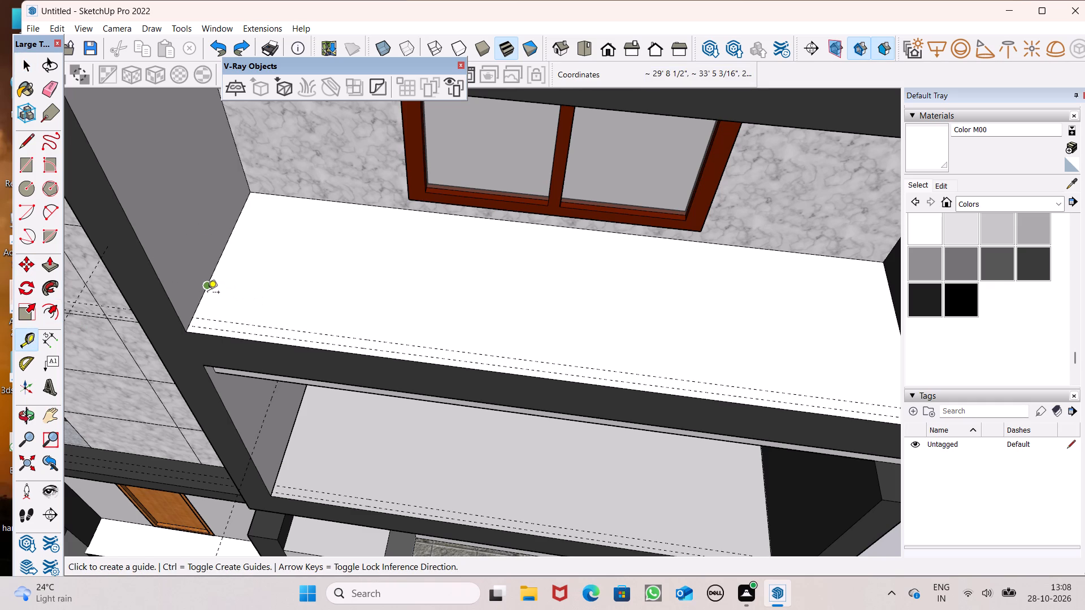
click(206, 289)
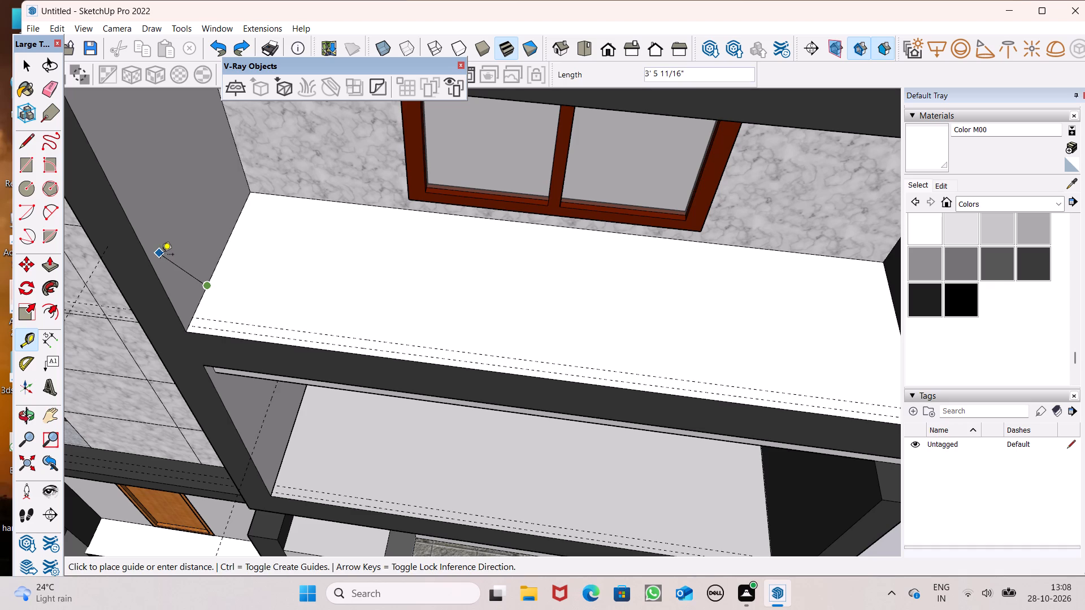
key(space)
Place a guide on the upper balcony's tower-side wall, 4' above and parallel to the floor edge.
click(20, 338)
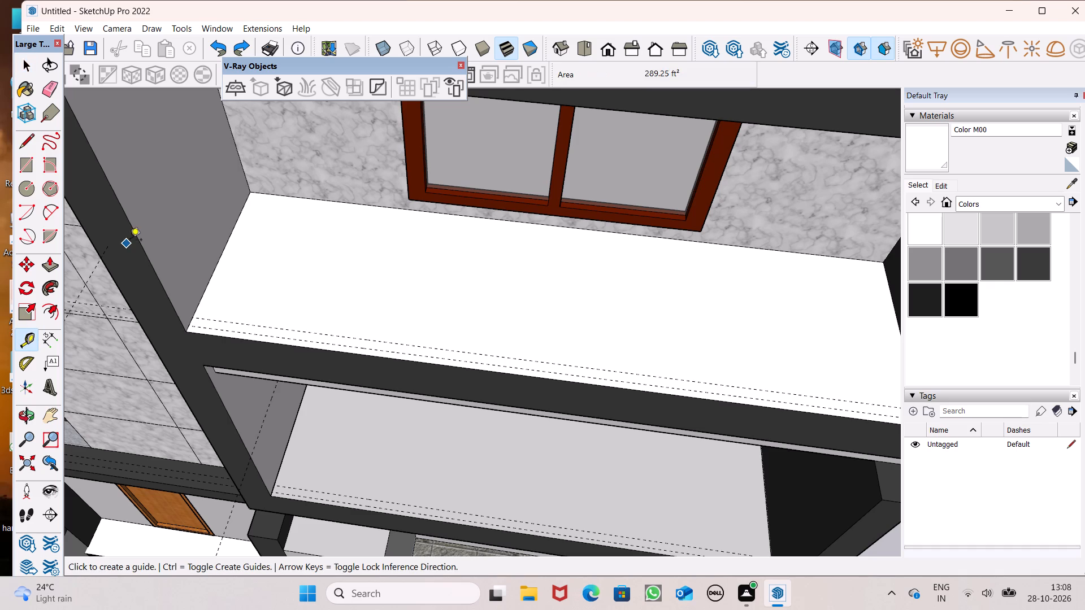
drag(225, 256, 193, 224)
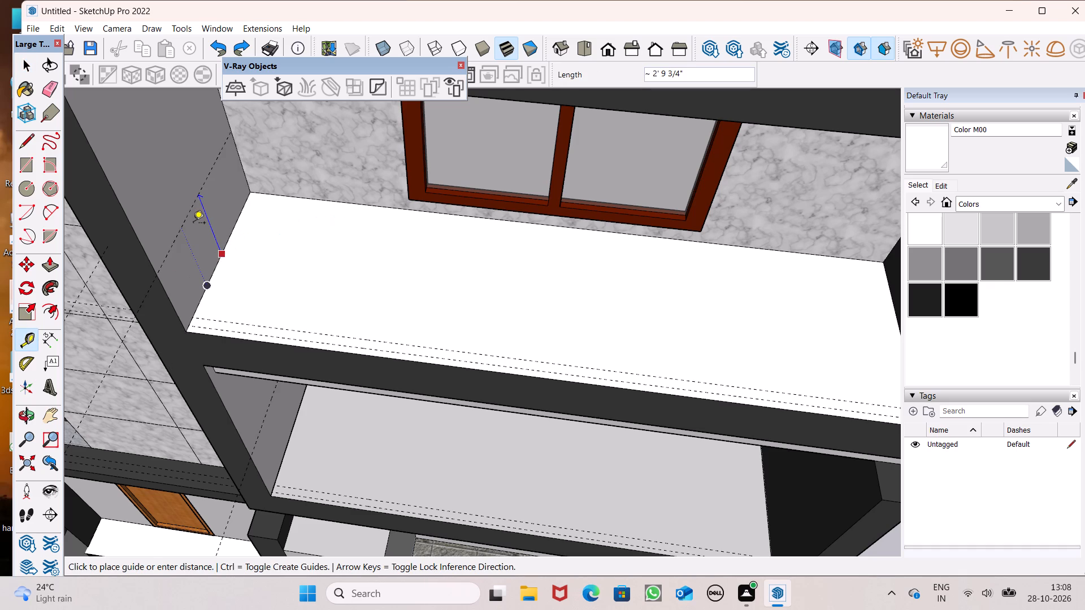
drag(193, 224, 185, 207)
text(4')
key(Return)
scroll(179, 227, down, 2)
key(space)
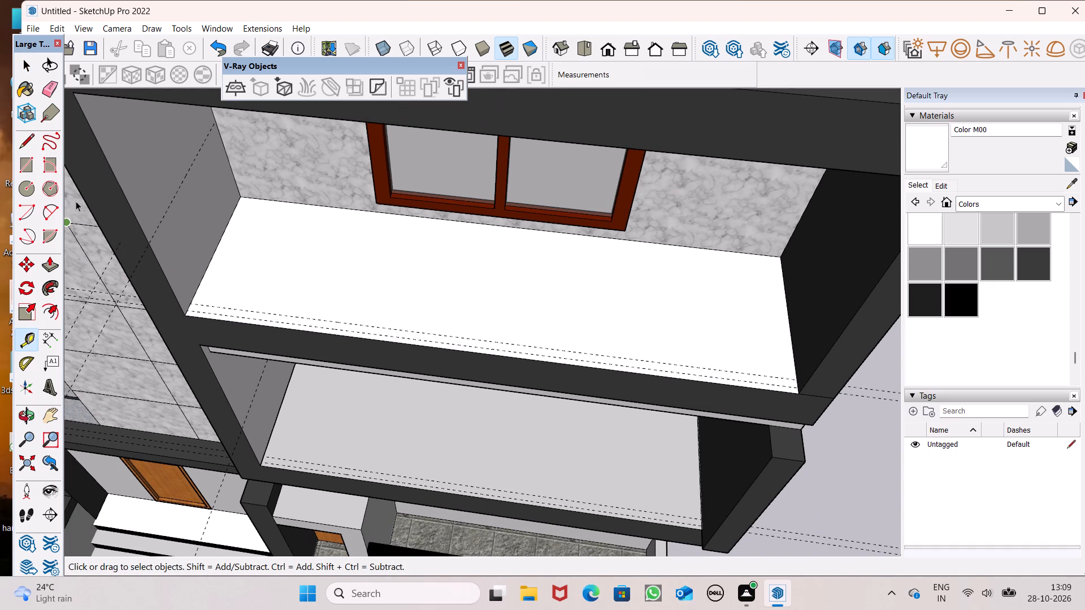
Draw two lines about 22' 6" long along the front guides on the upper balcony floor, from side wall to side wall.
click(33, 146)
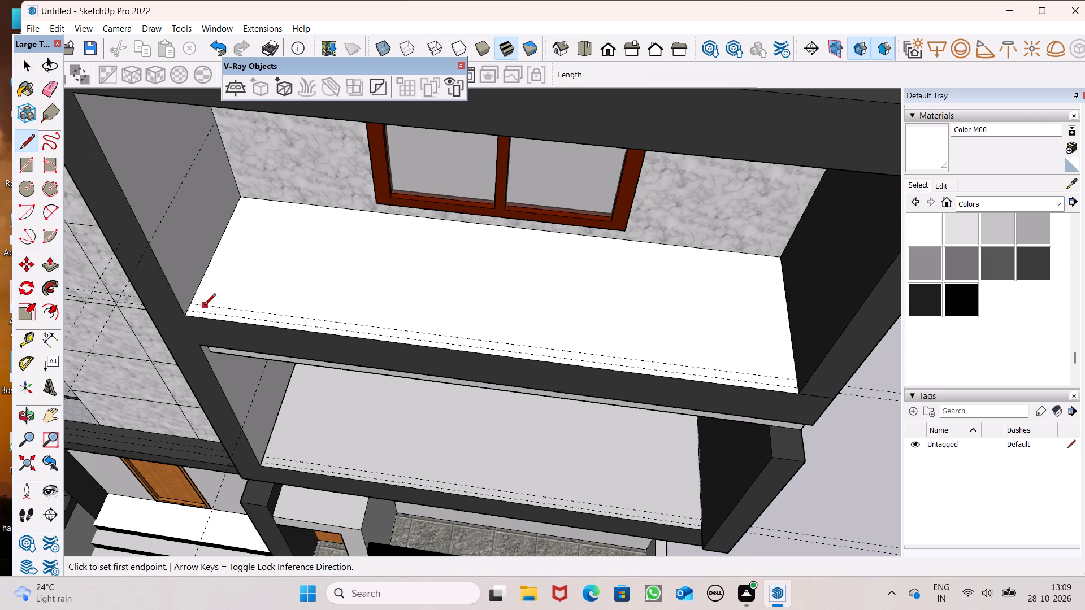
scroll(231, 203, down, 2)
middle_drag(250, 267, 283, 319)
scroll(141, 315, up, 1)
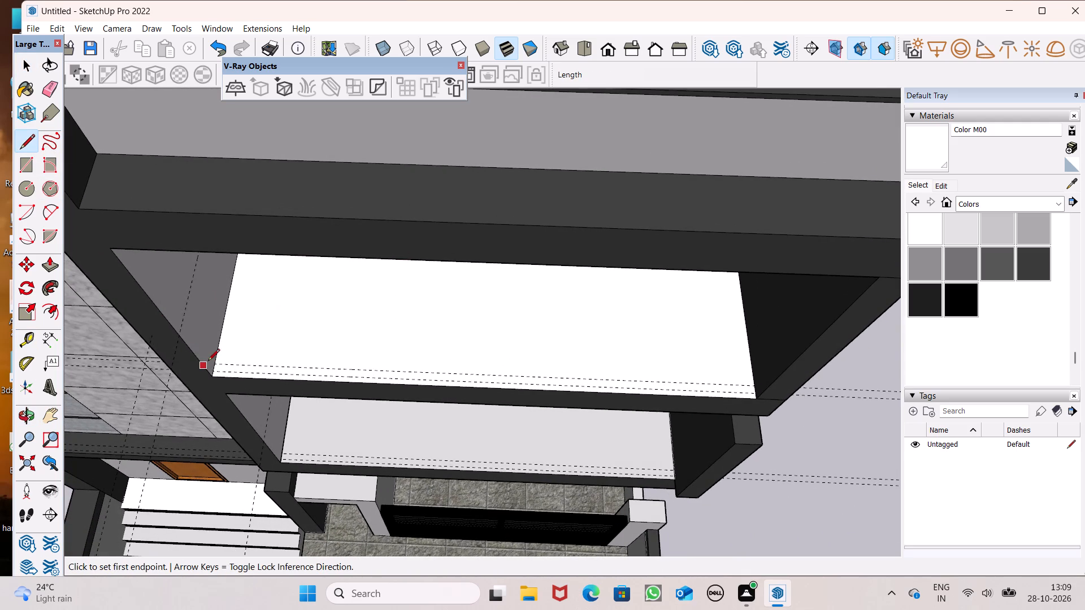
click(215, 361)
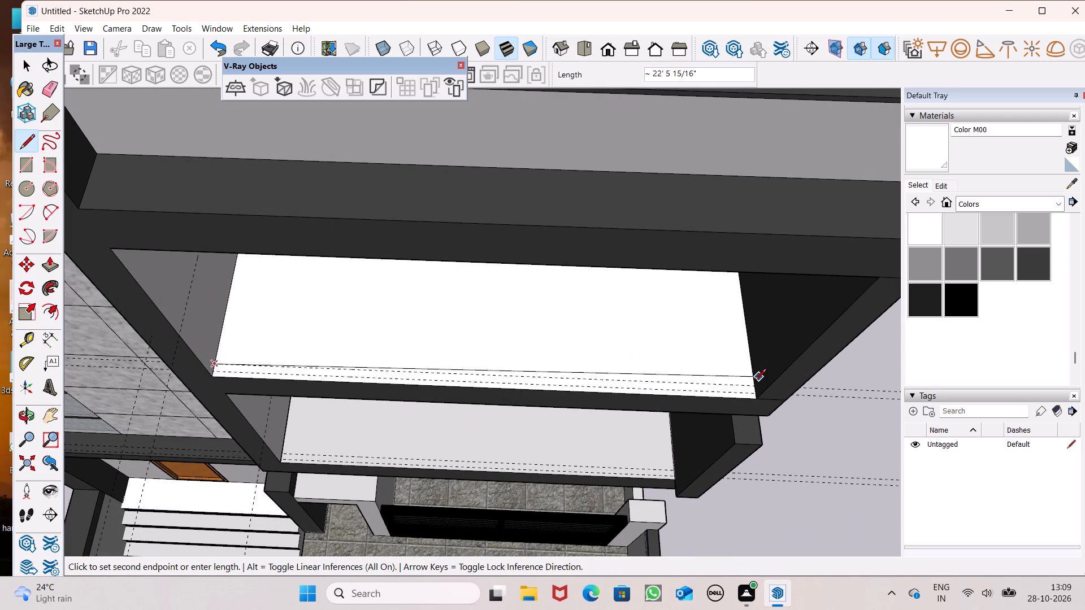
click(754, 380)
scroll(244, 369, up, 4)
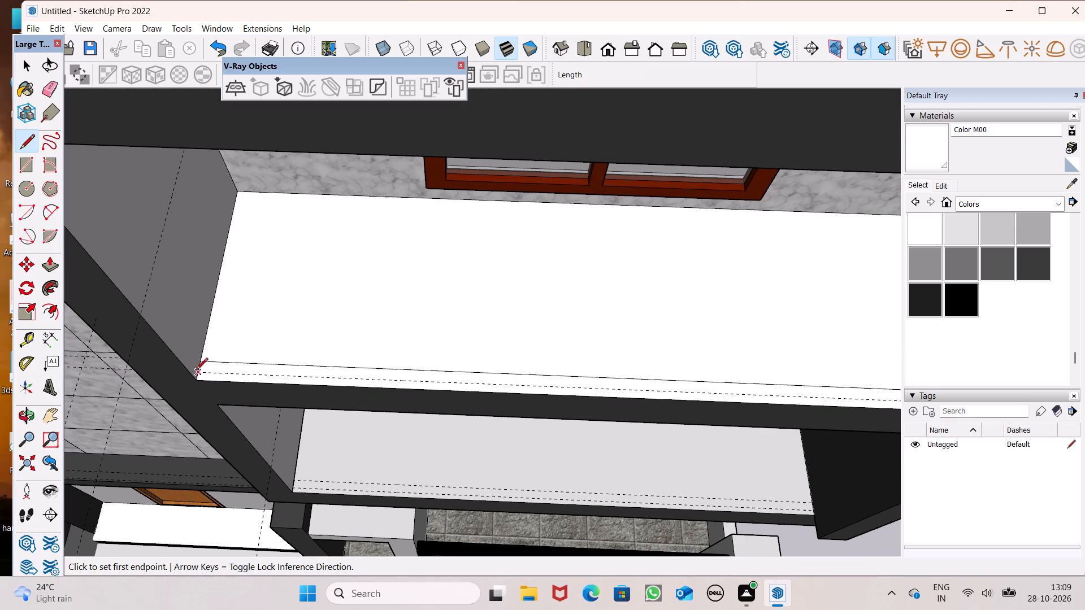
click(204, 372)
scroll(204, 360, down, 4)
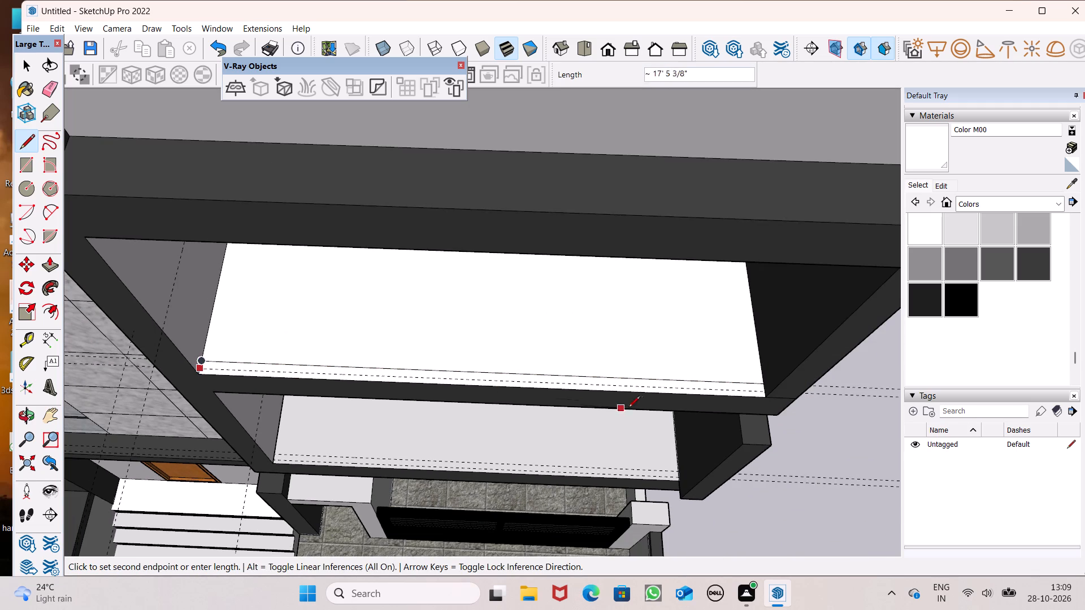
scroll(654, 400, up, 4)
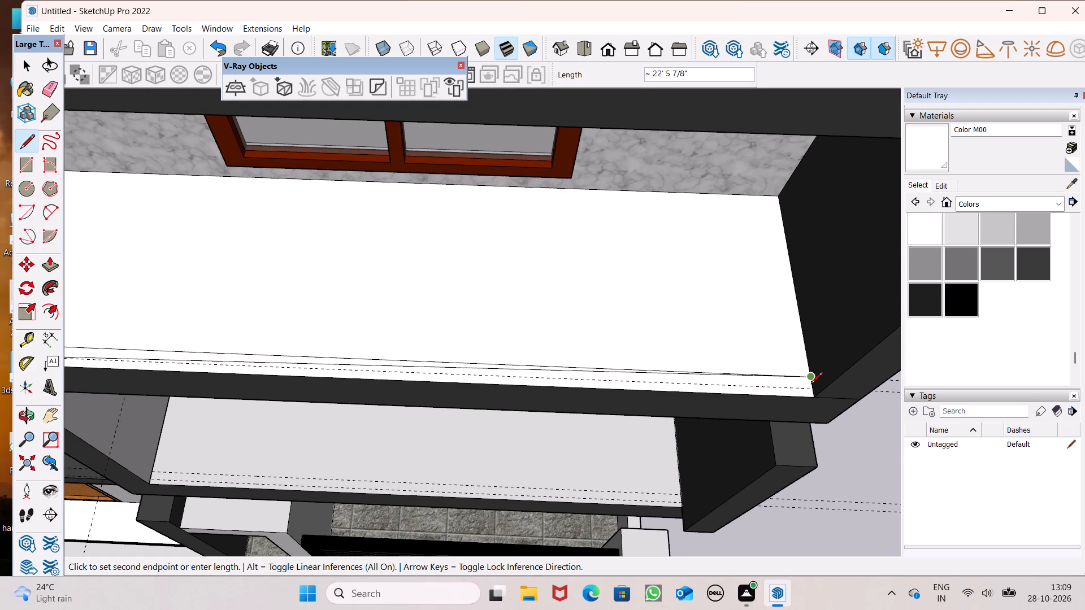
click(811, 386)
Draw a line about 4' up the upper balcony's tower-side wall, from the inner floor line to the wall guide.
scroll(710, 343, down, 6)
middle_drag(697, 368, 537, 278)
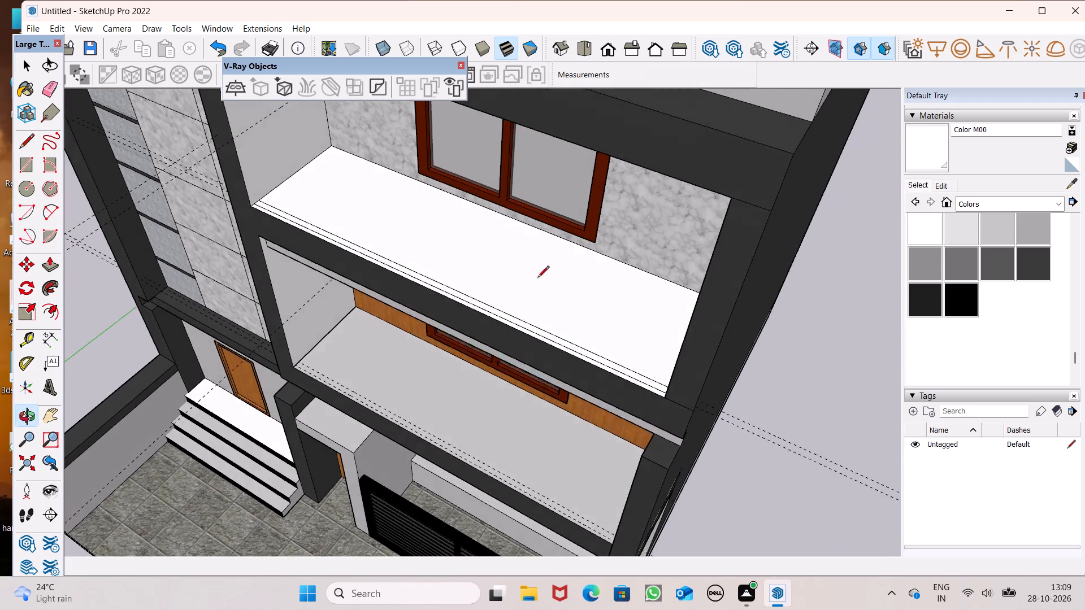
middle_drag(537, 278, 538, 283)
scroll(239, 132, down, 2)
scroll(222, 124, up, 8)
scroll(268, 243, up, 2)
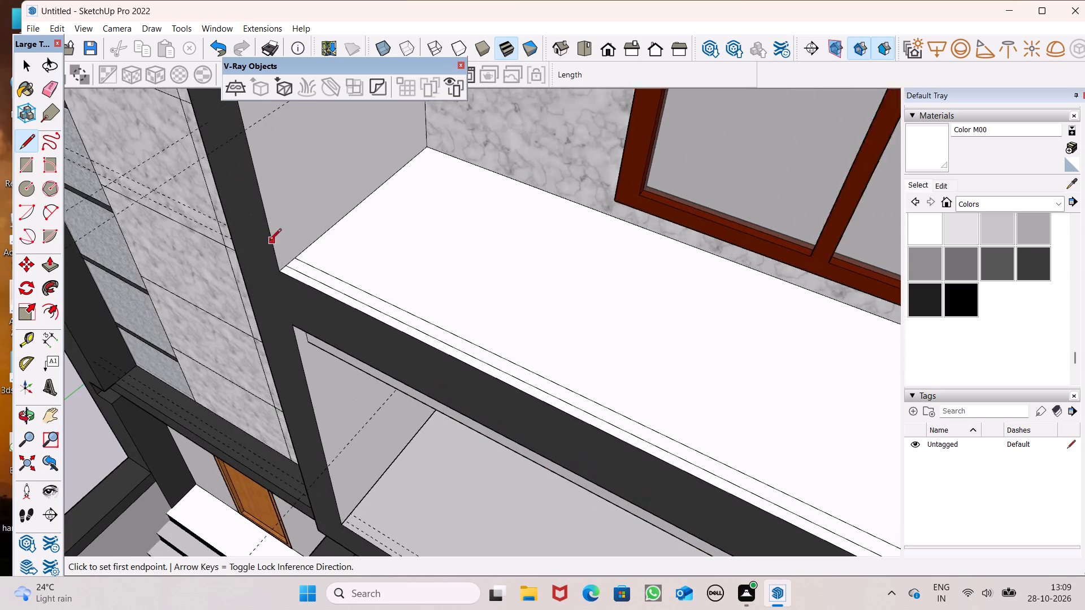
scroll(270, 241, up, 2)
scroll(279, 263, down, 4)
scroll(221, 124, up, 7)
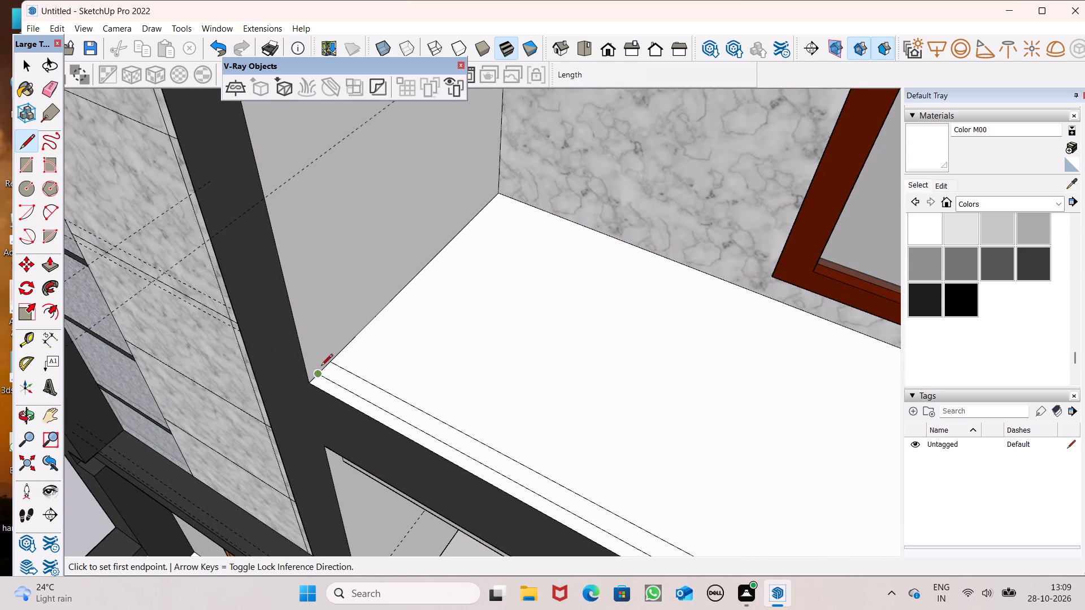
click(329, 363)
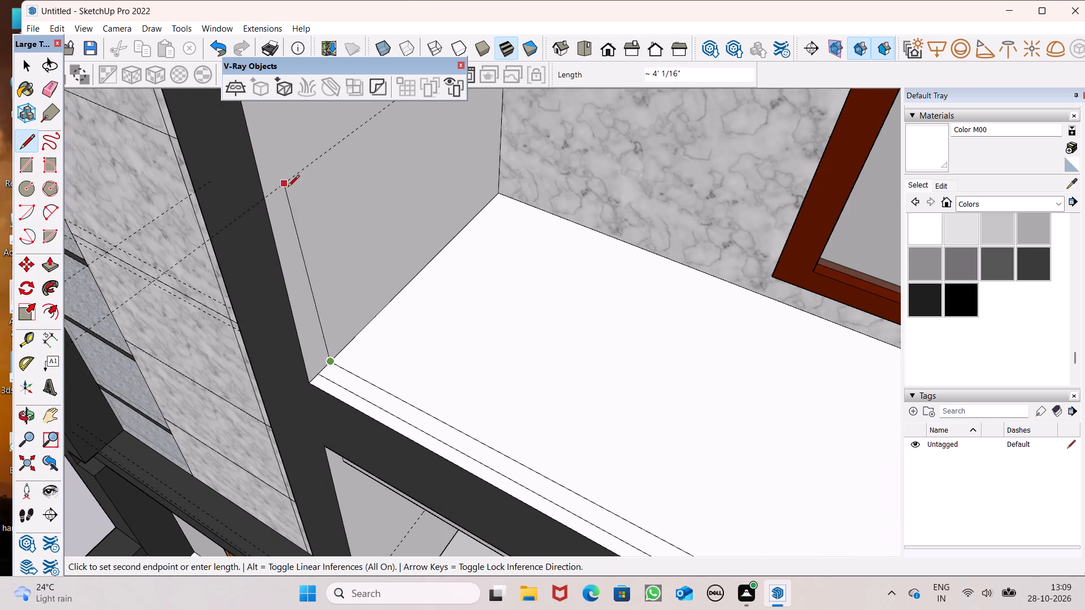
click(292, 178)
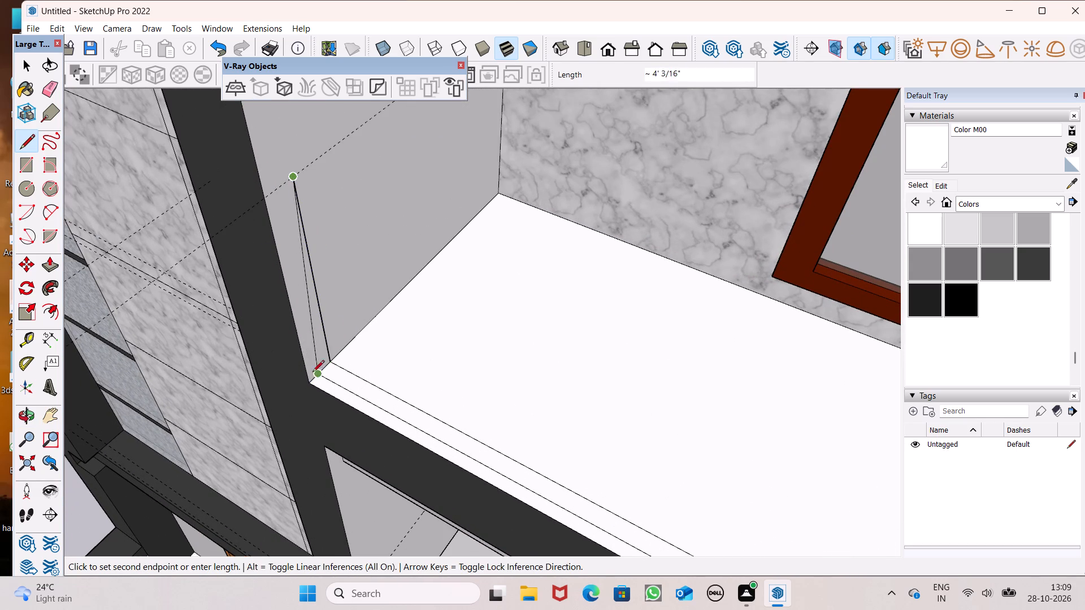
key(space)
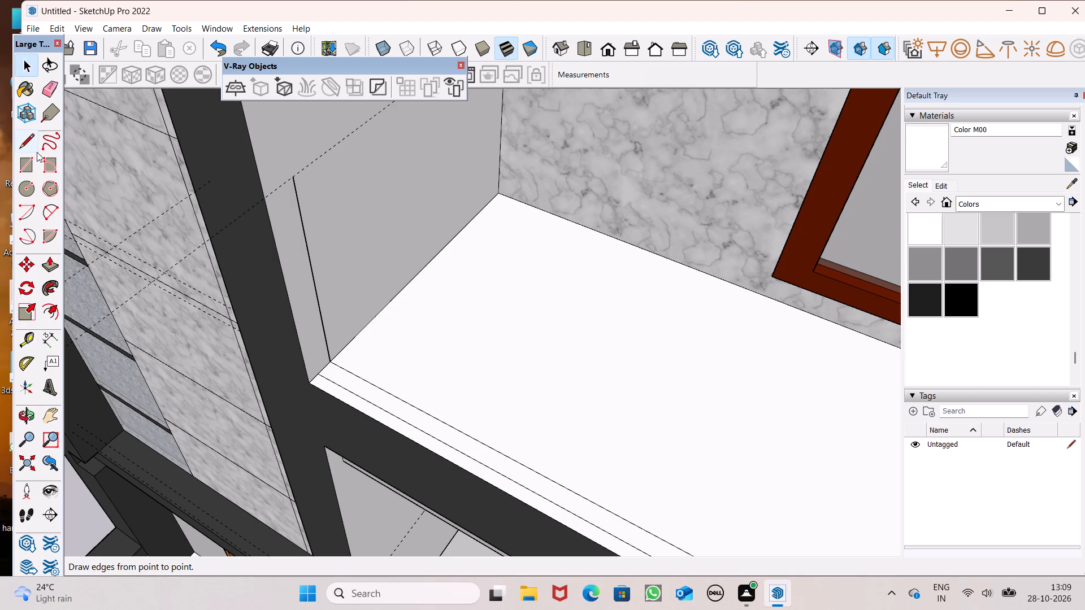
Draw a second 4' vertical line from the outer floor line and join both tops along the upper balcony's wall guide.
click(21, 146)
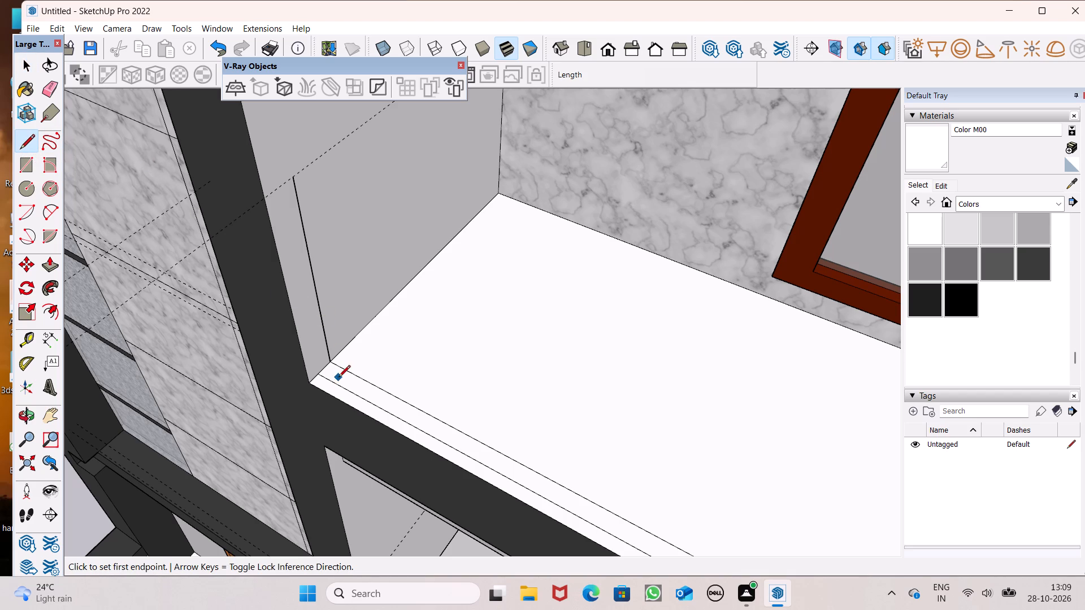
drag(322, 373, 305, 325)
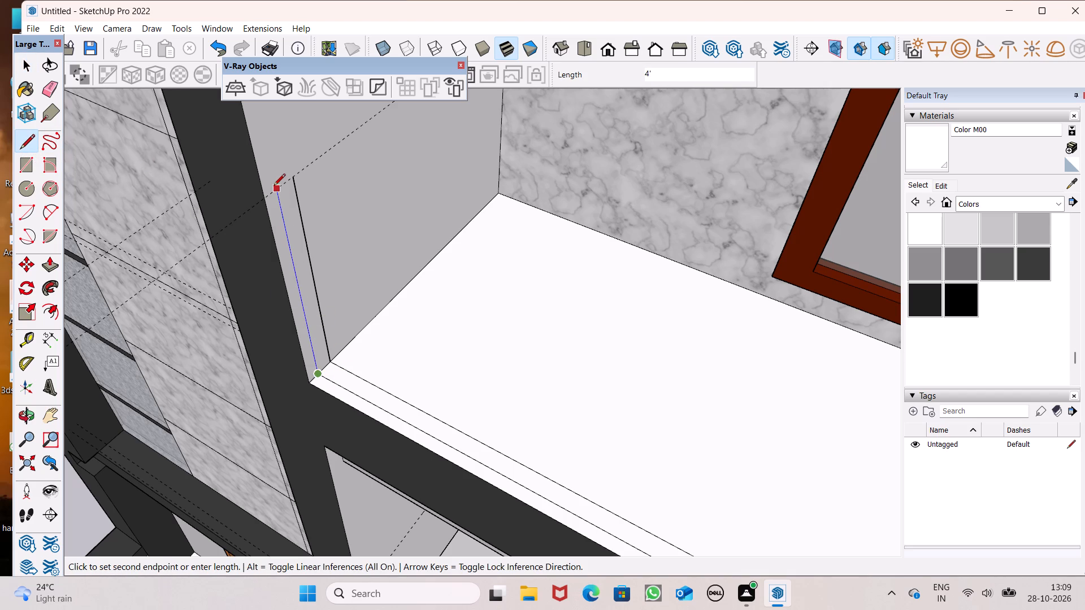
click(277, 191)
click(292, 182)
scroll(282, 128, down, 6)
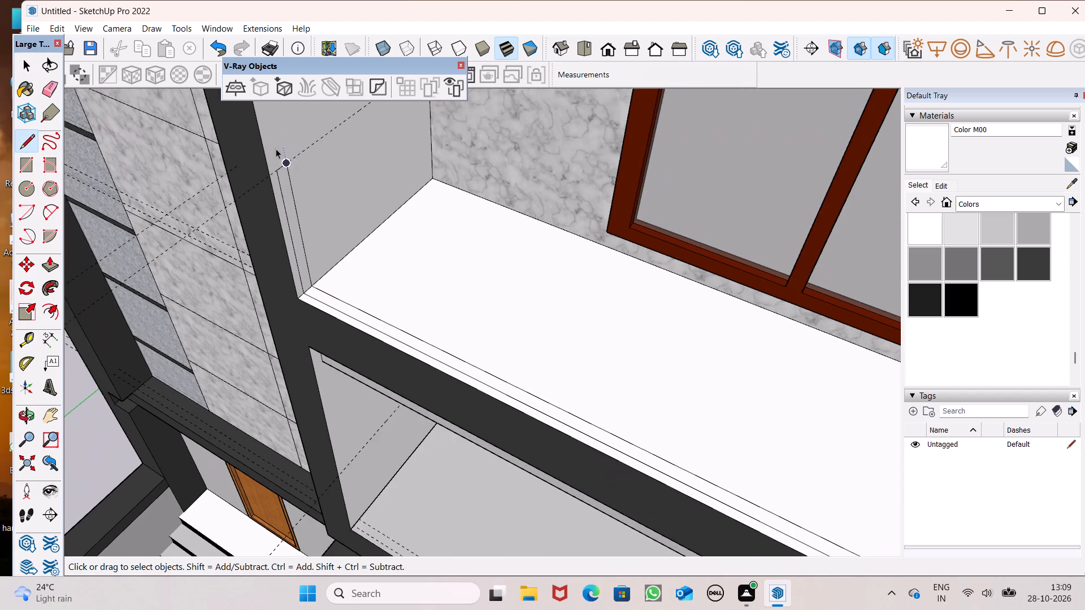
key(space)
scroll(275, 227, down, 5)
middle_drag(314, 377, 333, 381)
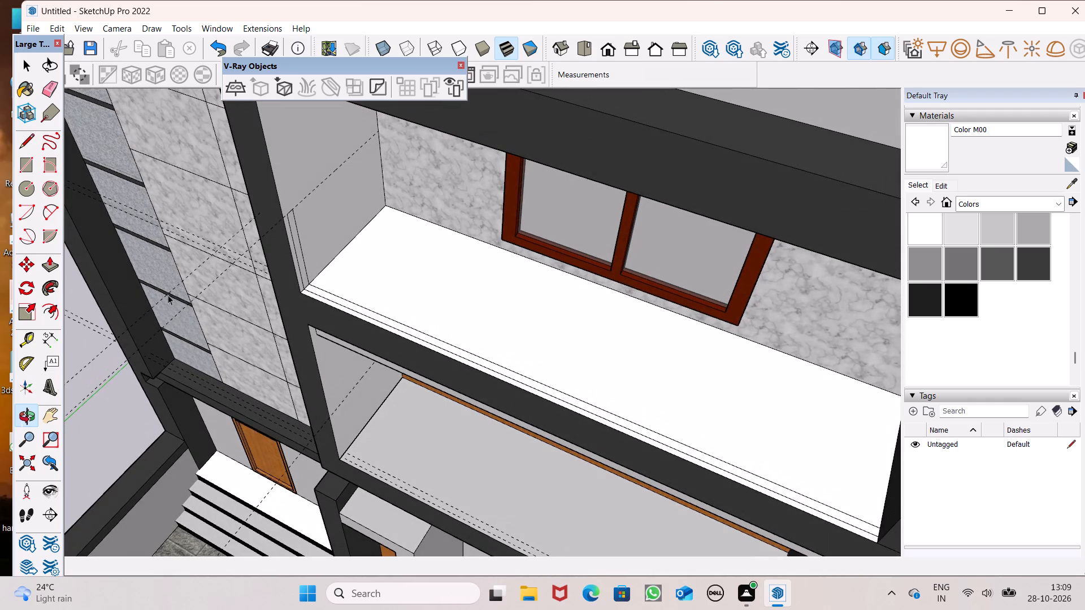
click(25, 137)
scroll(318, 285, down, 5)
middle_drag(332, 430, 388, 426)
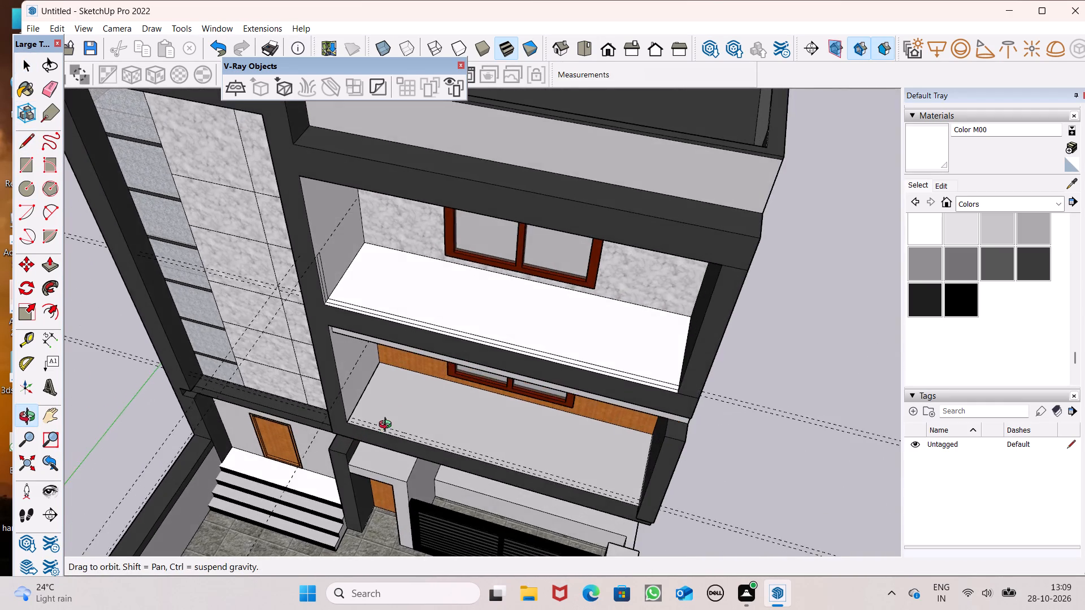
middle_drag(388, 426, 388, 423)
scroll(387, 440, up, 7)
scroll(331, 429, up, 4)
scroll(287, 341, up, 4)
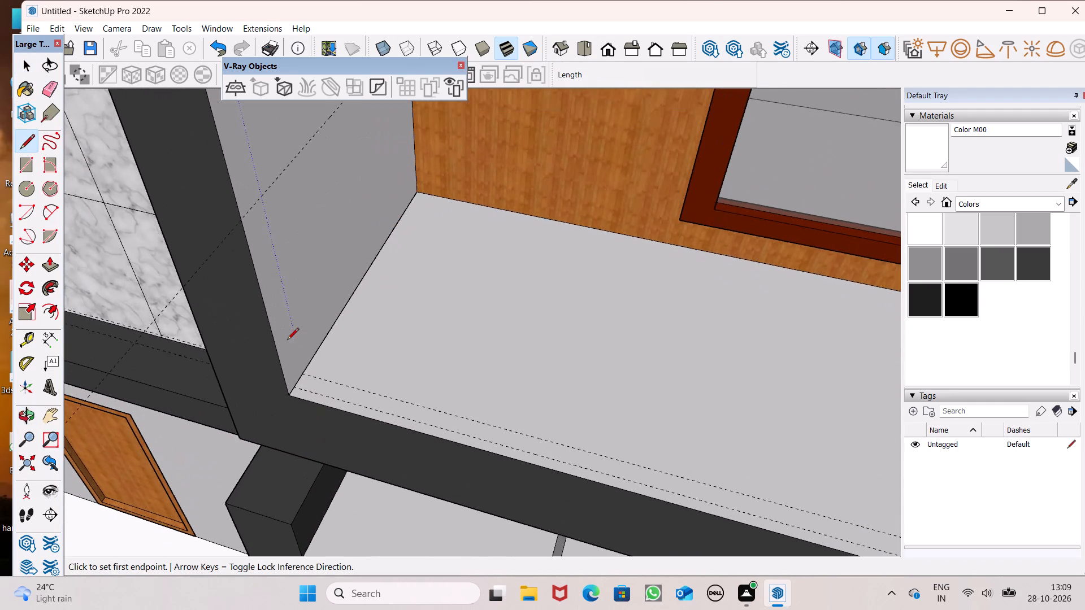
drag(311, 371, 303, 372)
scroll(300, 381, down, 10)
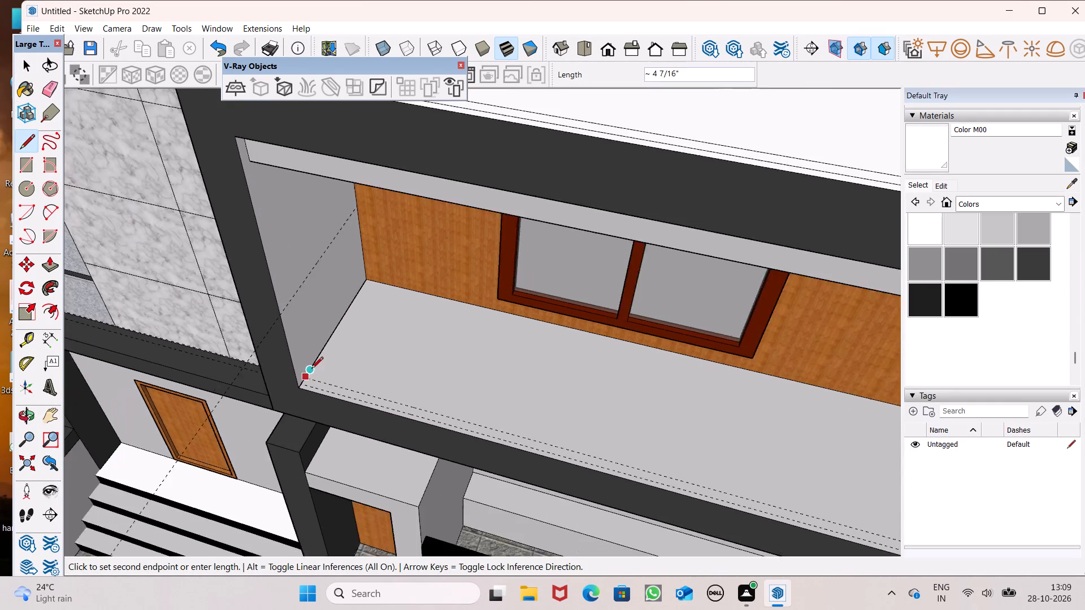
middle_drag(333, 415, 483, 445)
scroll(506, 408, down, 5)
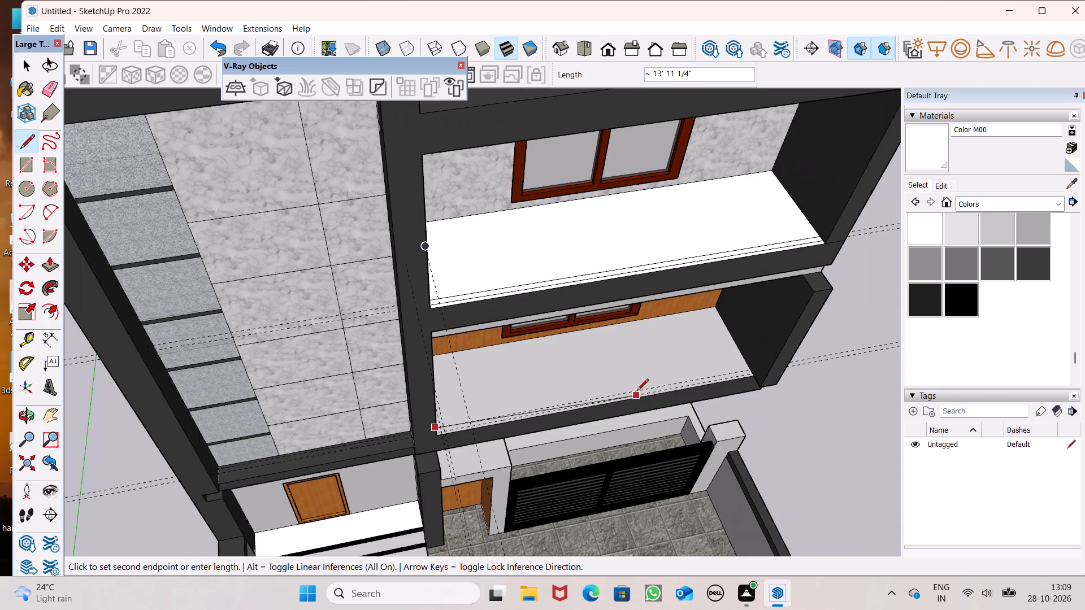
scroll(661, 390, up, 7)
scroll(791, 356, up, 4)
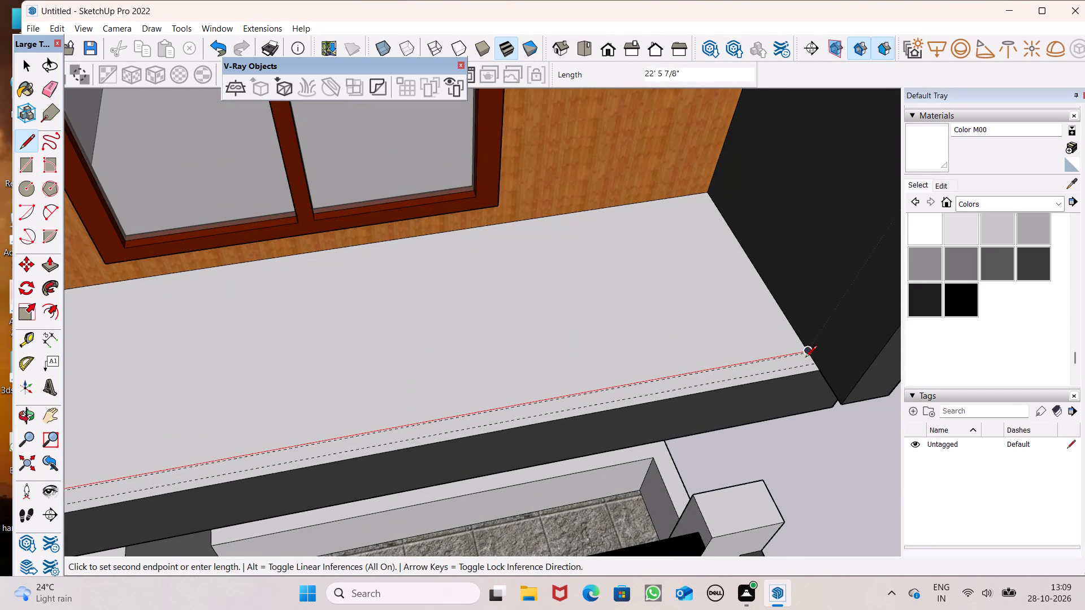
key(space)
Draw a line along the inner front guide on the middle balcony floor, from the tower-side wall to the opposite side wall.
scroll(677, 297, down, 2)
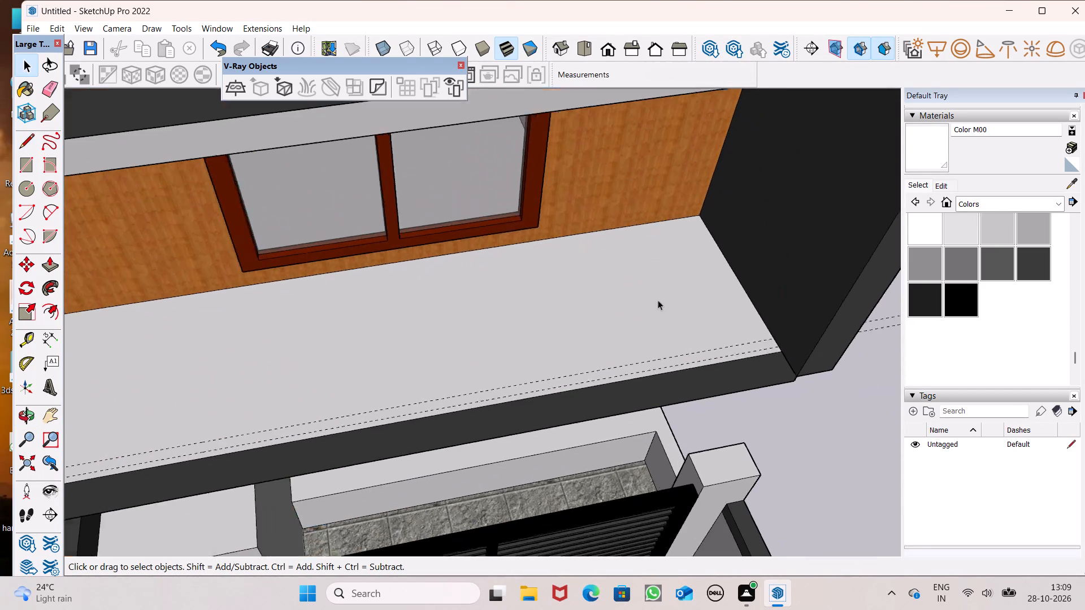
scroll(658, 300, down, 4)
scroll(150, 352, down, 4)
middle_drag(157, 335, 101, 319)
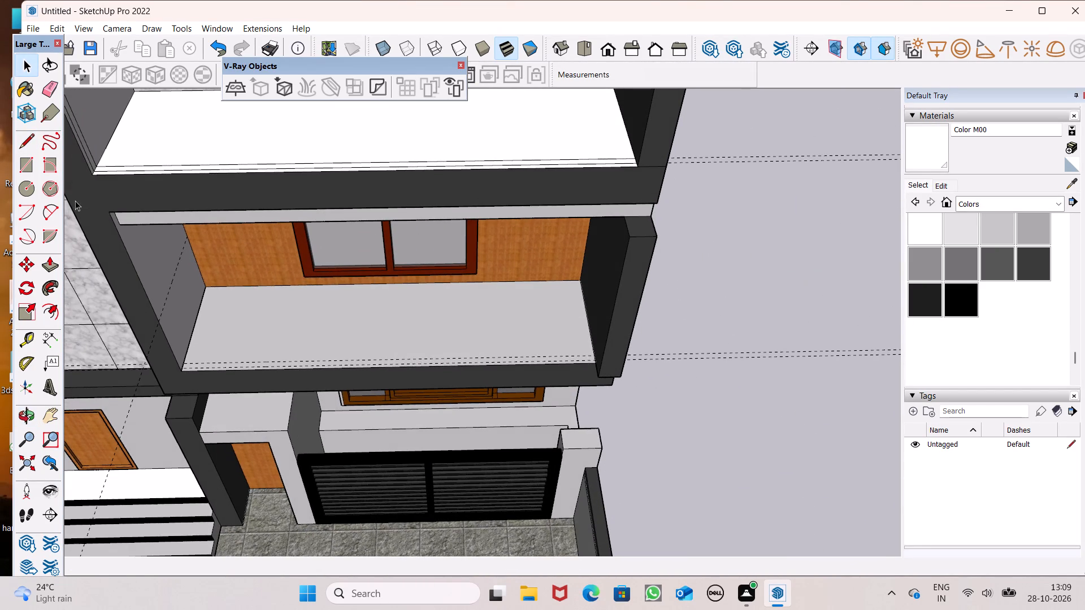
click(23, 149)
scroll(366, 149, down, 8)
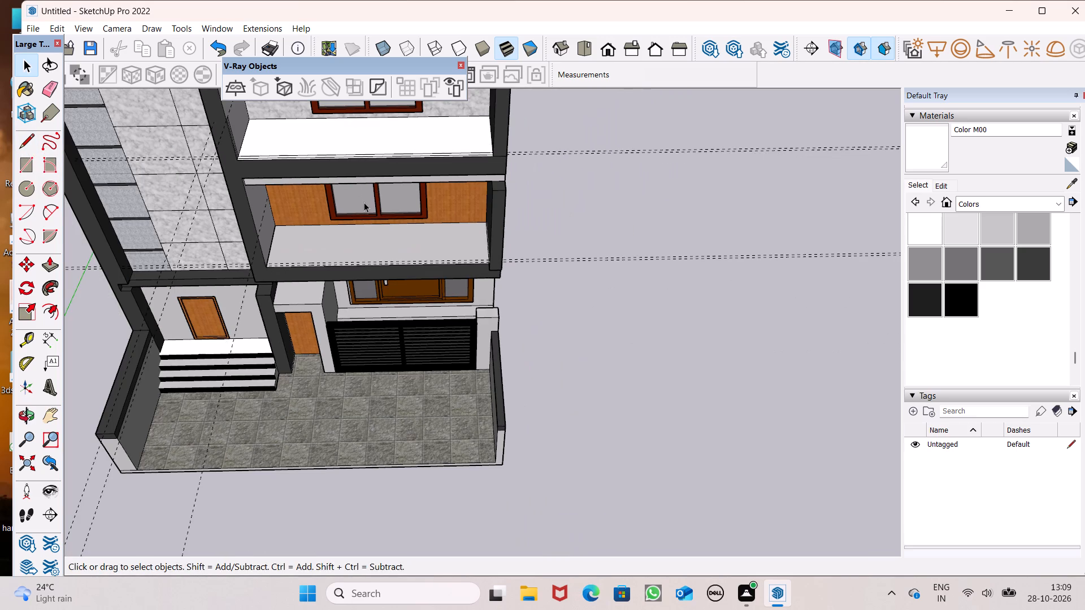
middle_drag(364, 210, 373, 368)
scroll(145, 292, up, 7)
scroll(432, 320, up, 5)
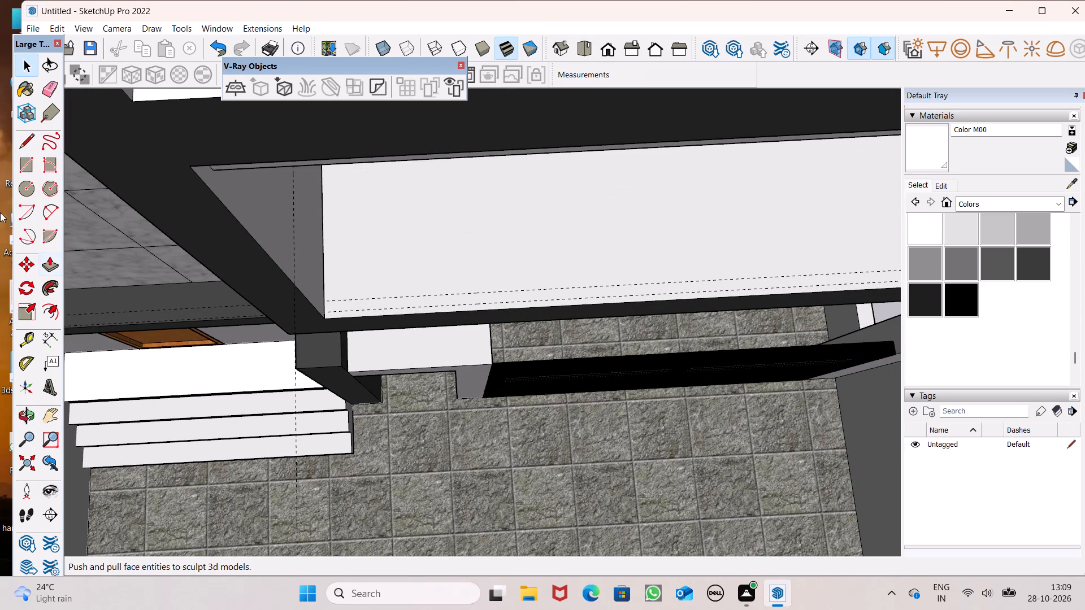
click(21, 142)
scroll(328, 263, up, 5)
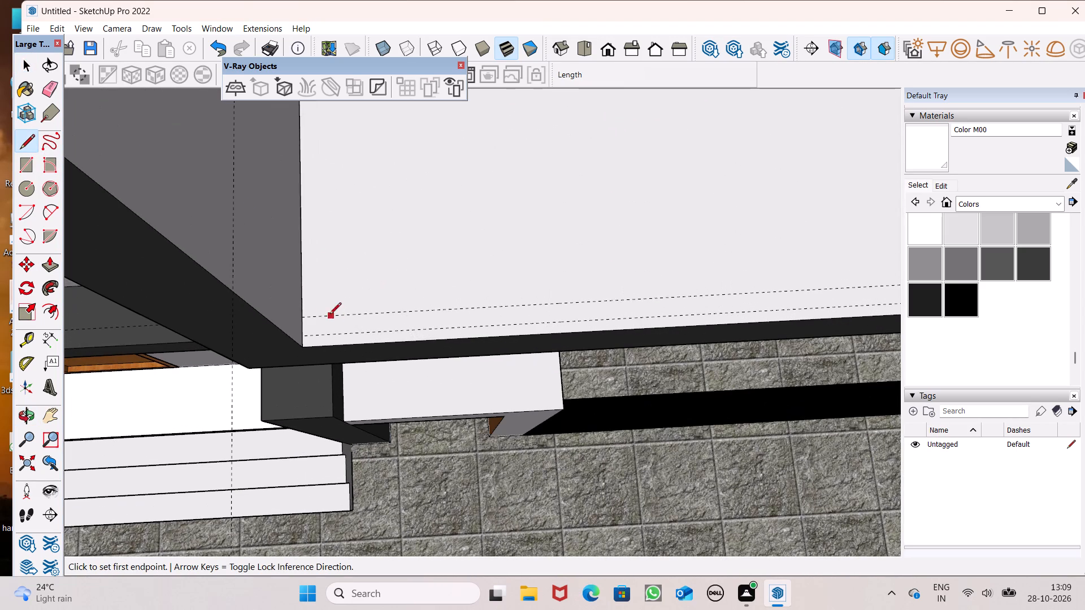
click(303, 319)
scroll(293, 267, down, 7)
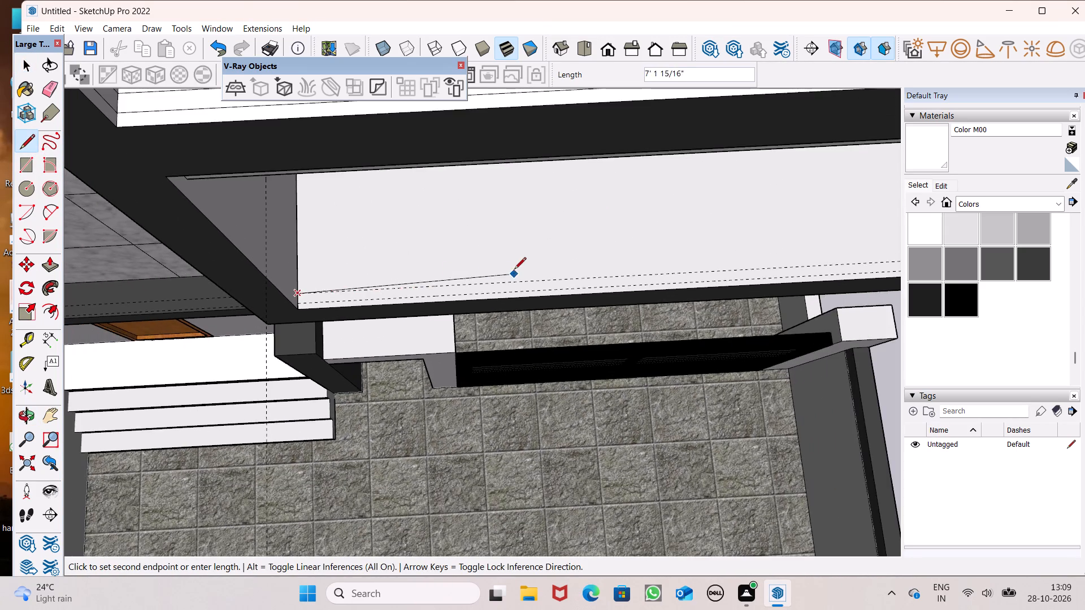
scroll(514, 268, down, 5)
scroll(685, 274, up, 6)
drag(840, 247, 837, 241)
Draw a second line about 22' 6" long along the outer front guide on the middle balcony floor, between the side walls.
scroll(699, 186, down, 5)
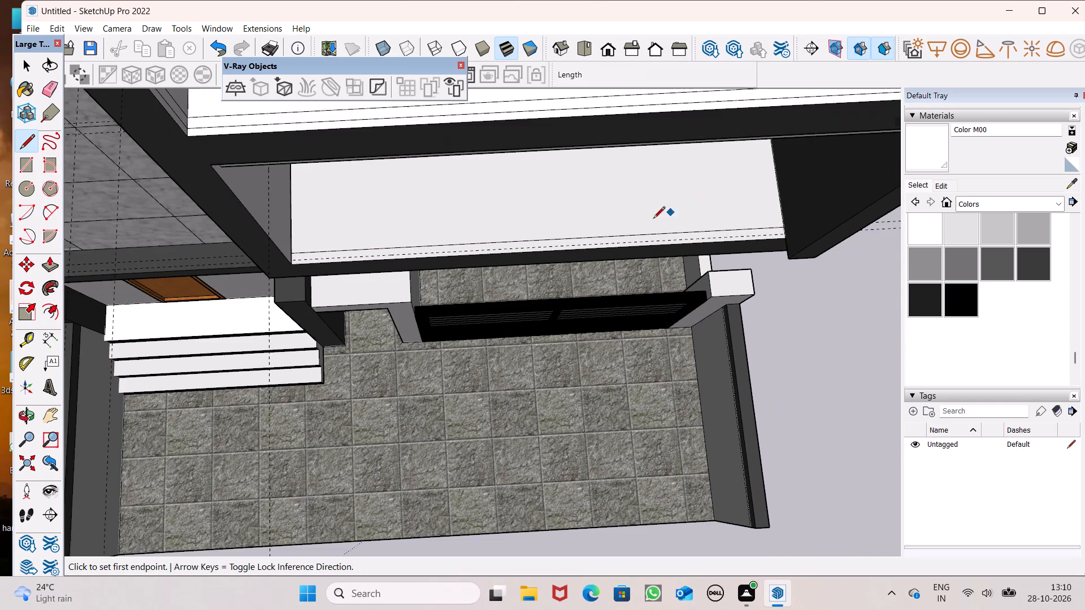
scroll(258, 239, up, 4)
click(305, 263)
scroll(328, 258, down, 4)
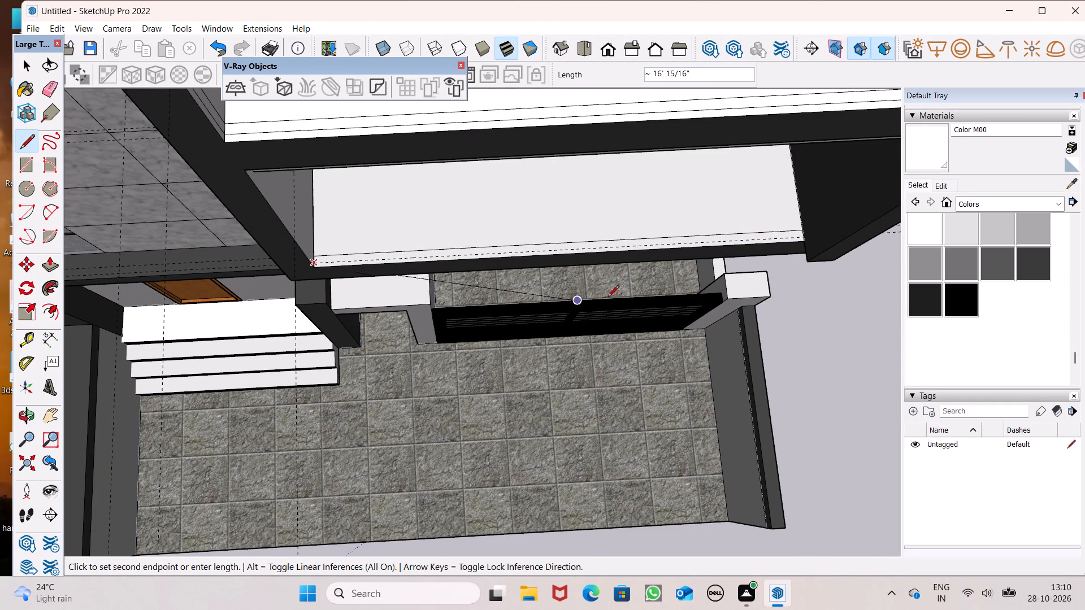
scroll(796, 252, up, 5)
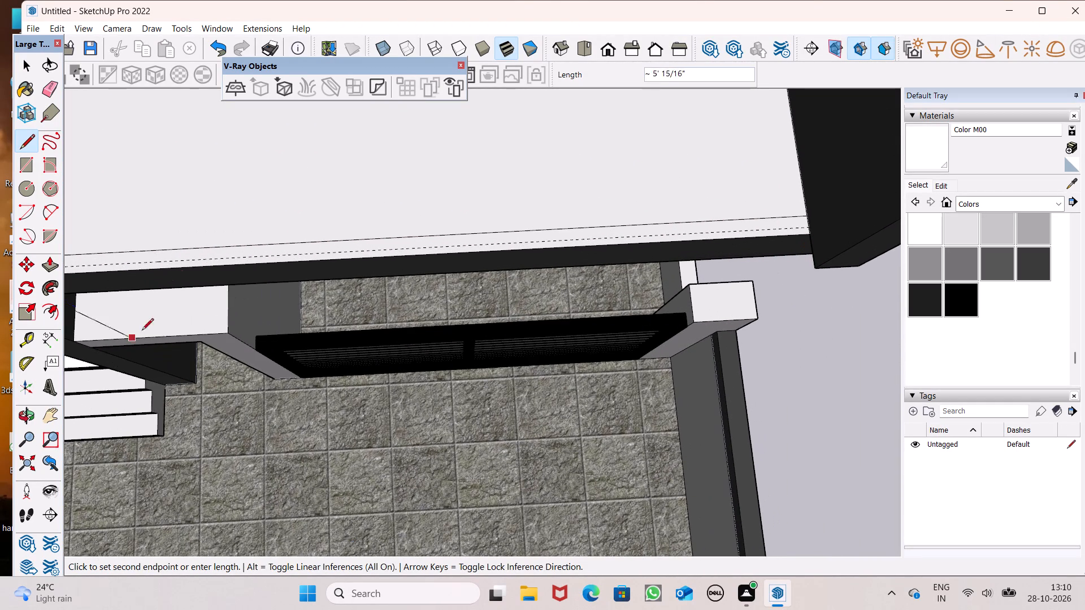
drag(808, 226, 796, 220)
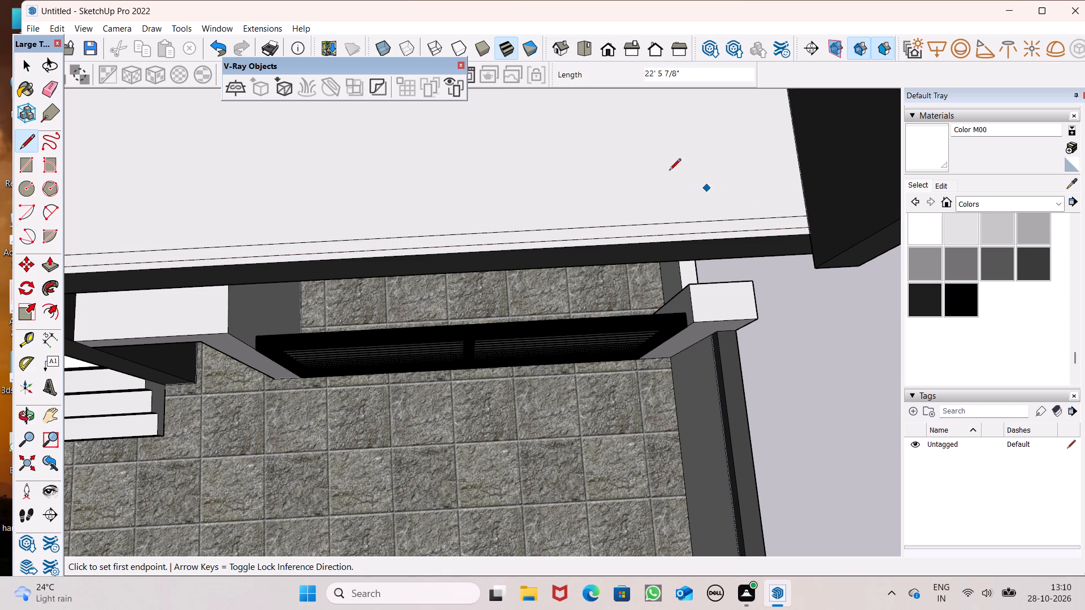
Draw a 4' vertical line up the middle balcony's tower-side wall, from the inner floor line to the wall guide.
scroll(646, 164, down, 5)
scroll(570, 234, down, 3)
middle_drag(542, 243, 251, 99)
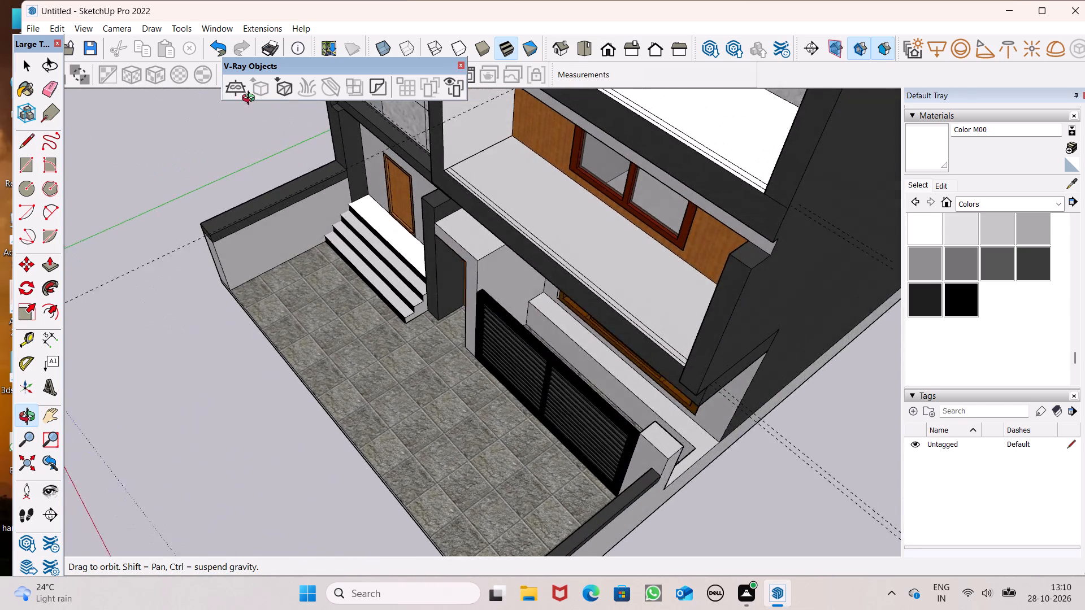
middle_drag(251, 99, 261, 149)
scroll(517, 72, up, 2)
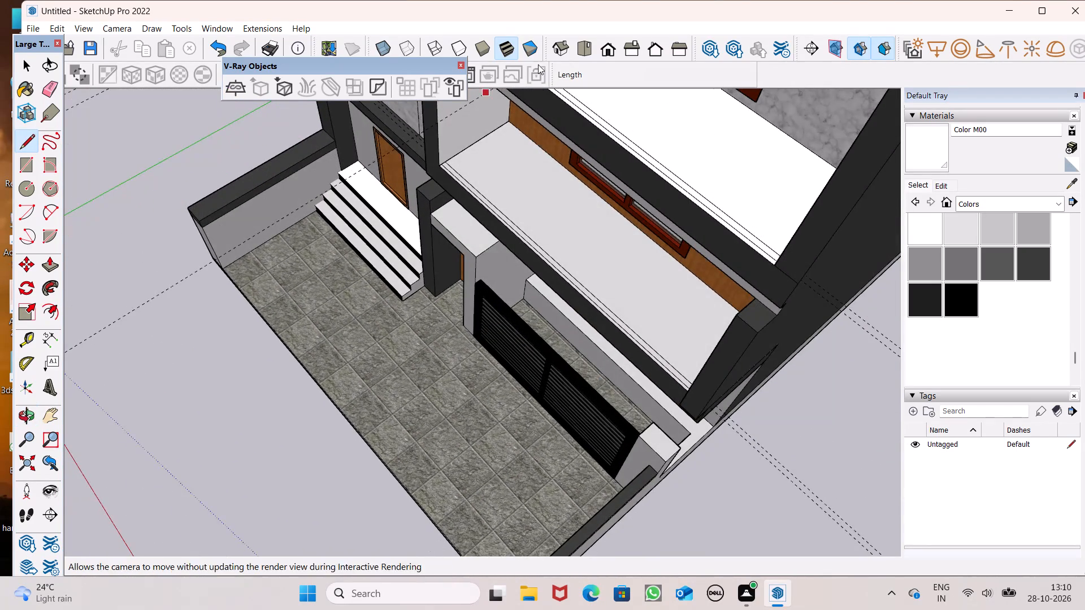
scroll(538, 64, up, 4)
scroll(483, 208, down, 6)
scroll(460, 102, up, 5)
scroll(447, 149, up, 6)
scroll(464, 255, up, 3)
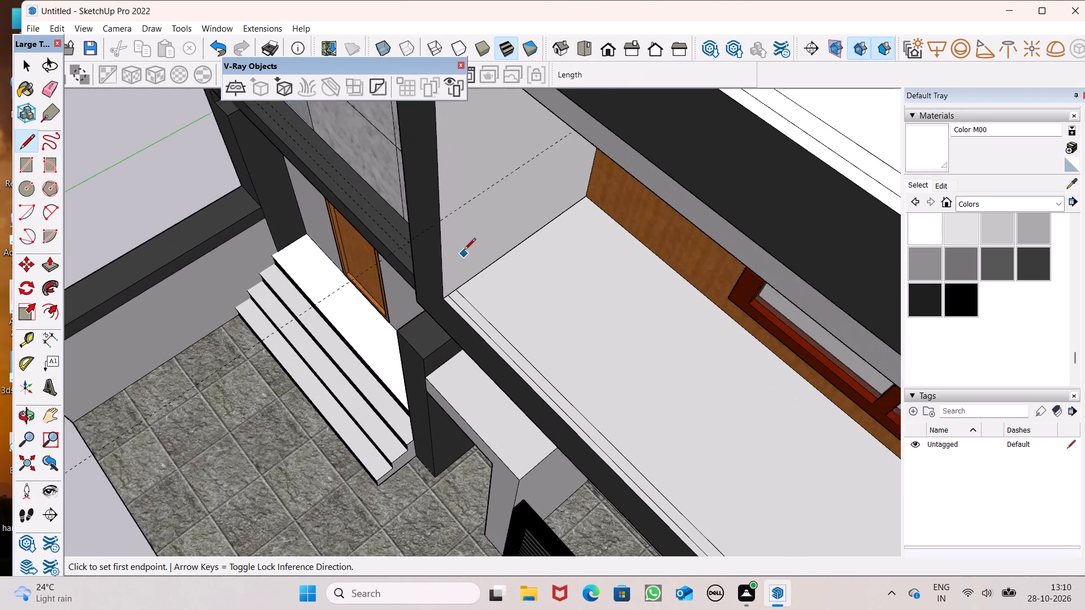
scroll(464, 251, up, 2)
scroll(474, 119, up, 4)
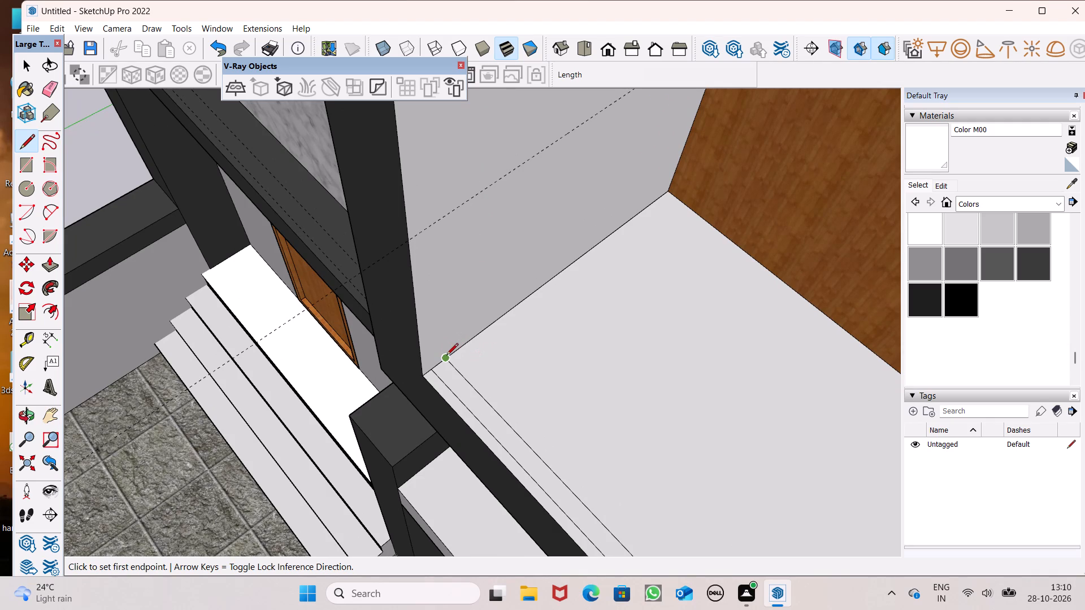
click(447, 356)
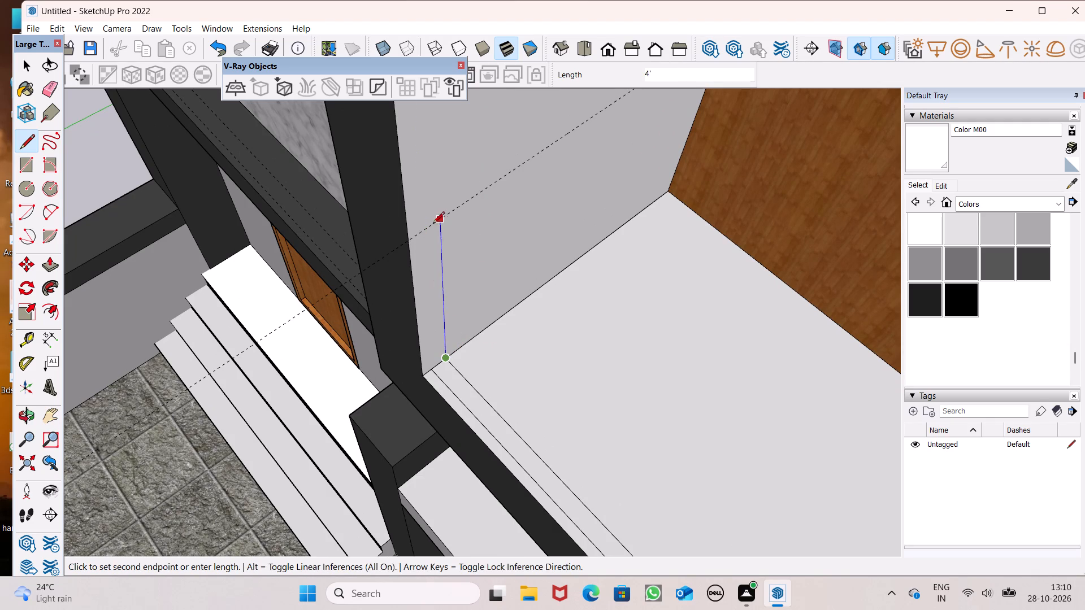
click(443, 221)
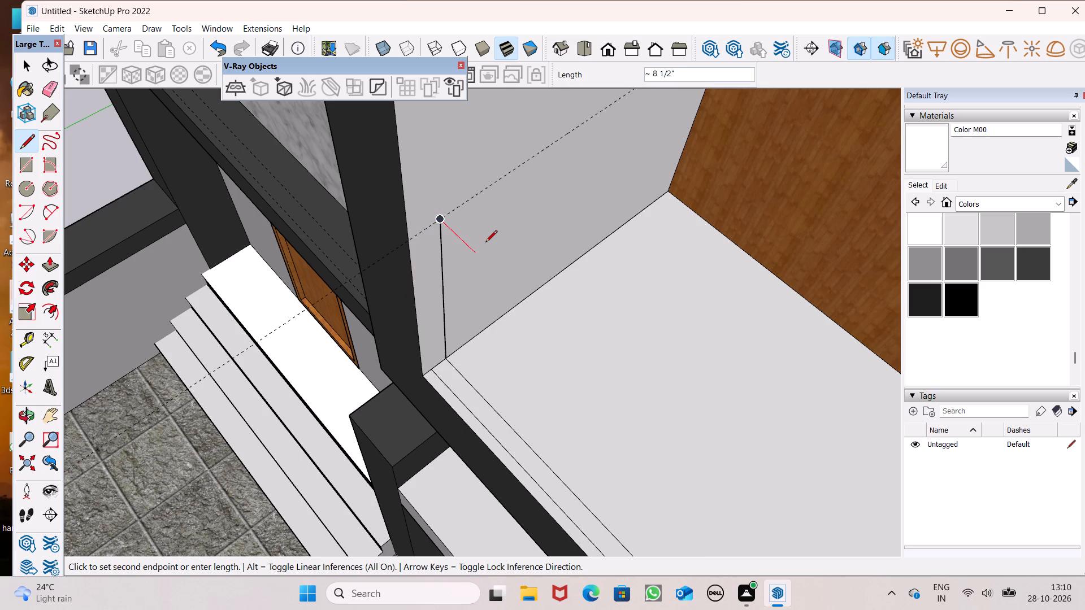
key(space)
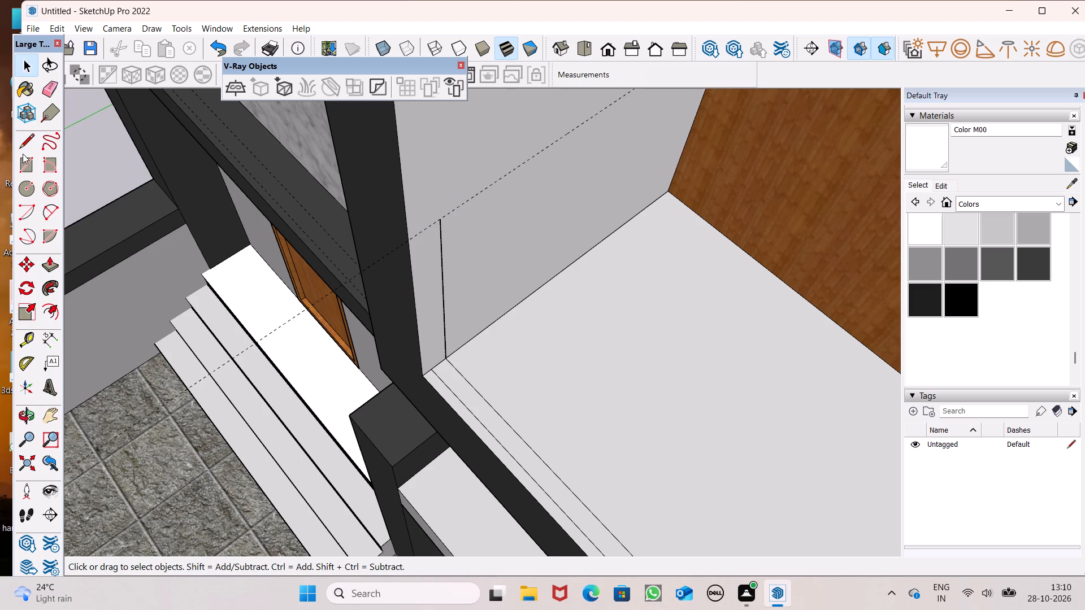
Draw a second 4' vertical line from the outer floor line and join both tops with a 4" line along the middle balcony's wall guide.
click(24, 148)
scroll(394, 290, up, 7)
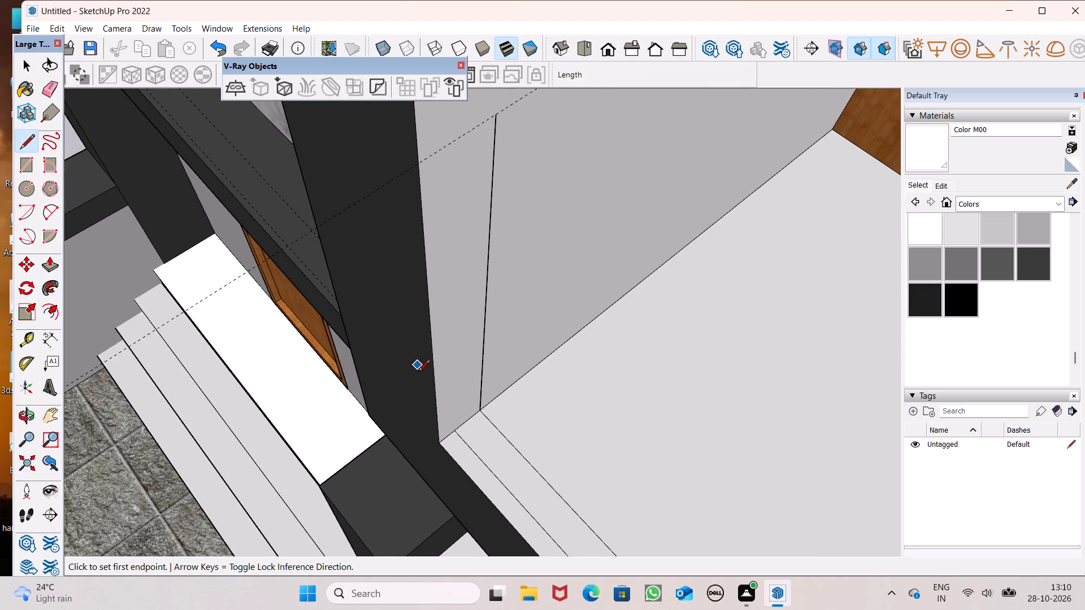
drag(454, 434, 453, 424)
scroll(440, 238, down, 5)
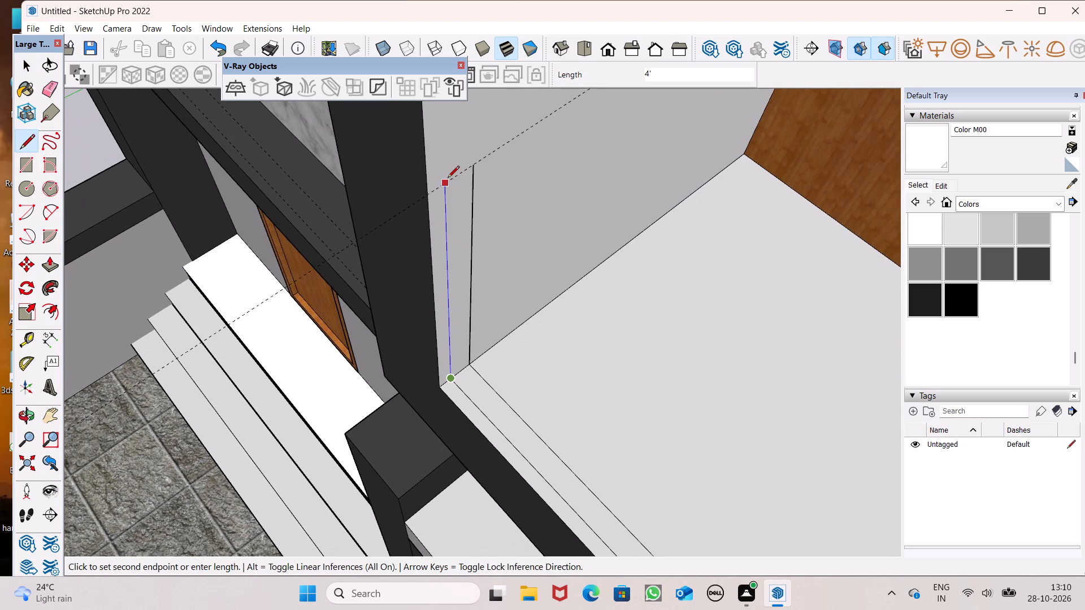
scroll(448, 178, up, 3)
click(448, 178)
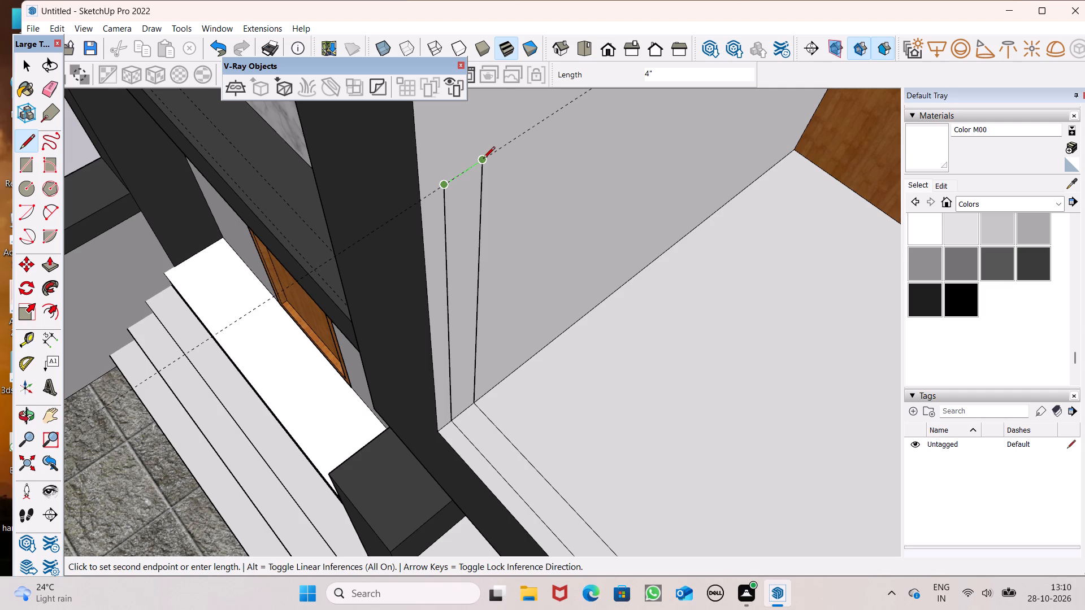
click(483, 159)
scroll(458, 191, down, 6)
key(space)
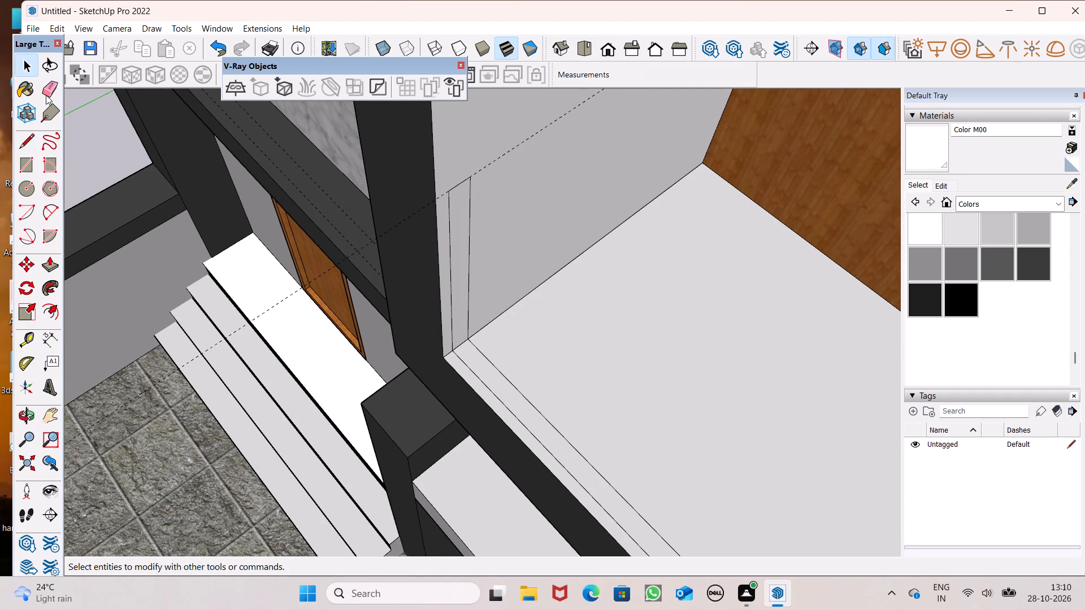
Erase all the construction guides crossing the house, including both balconies' wall guides and front guides.
click(46, 95)
click(533, 164)
drag(511, 131, 517, 172)
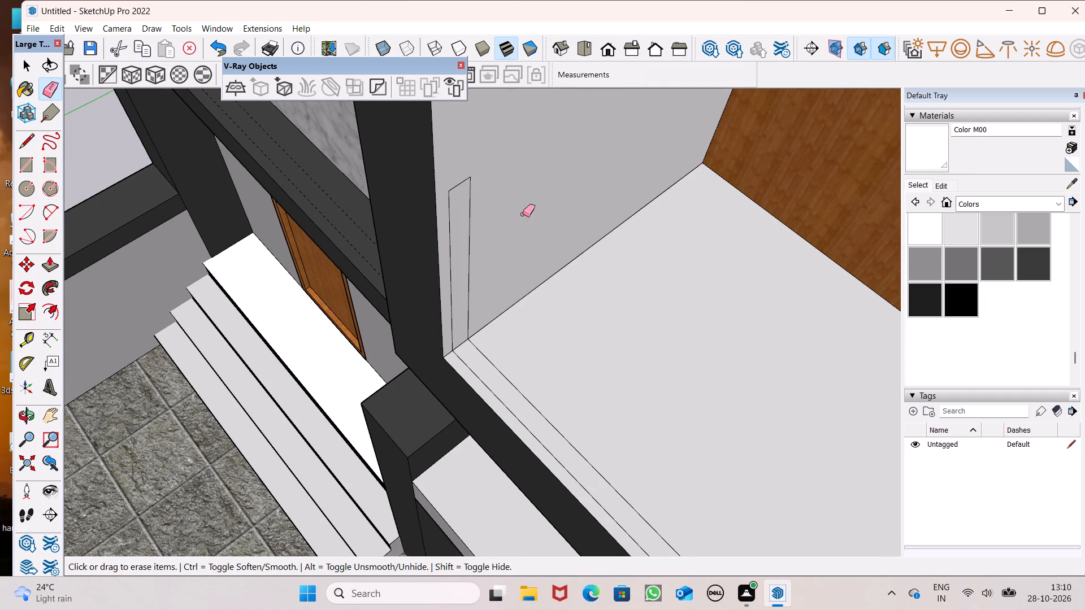
scroll(523, 226, down, 8)
scroll(545, 356, down, 4)
middle_drag(565, 286, 544, 324)
scroll(485, 438, down, 3)
scroll(366, 310, up, 2)
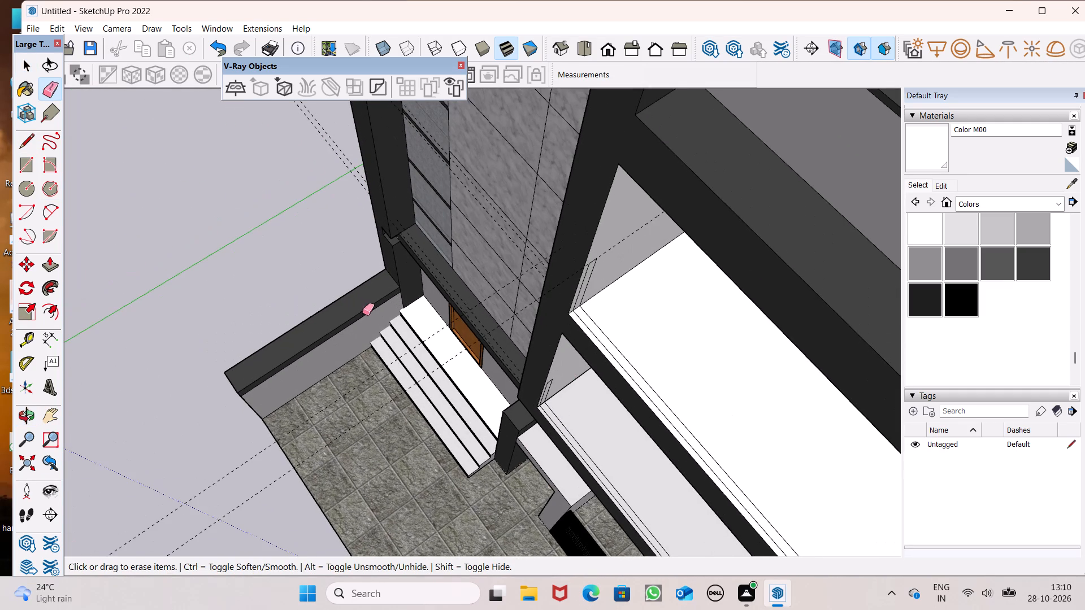
scroll(299, 350, down, 6)
middle_drag(501, 268, 719, 120)
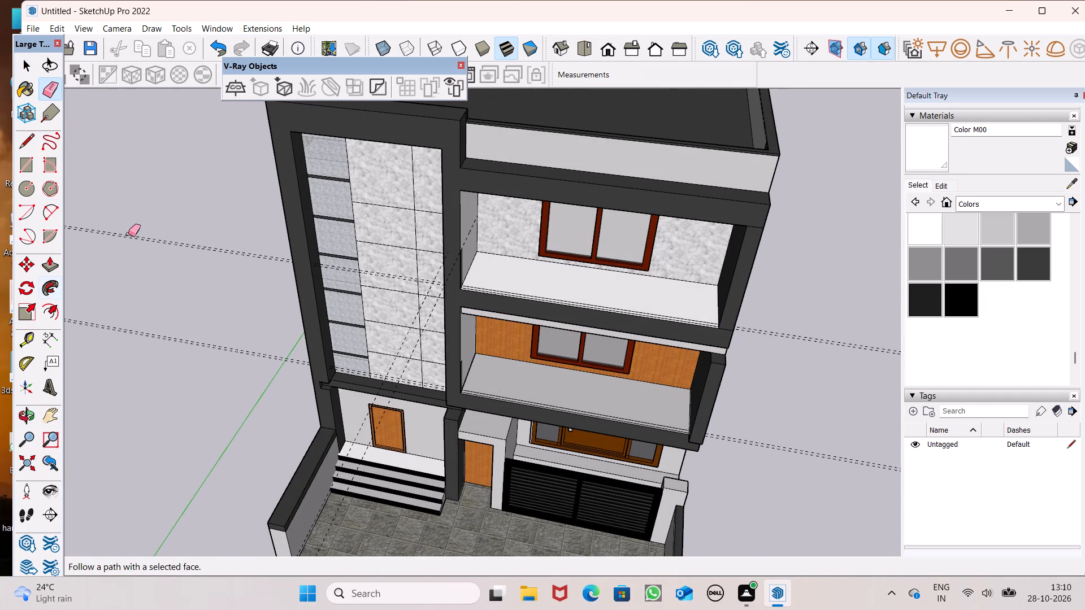
drag(129, 234, 134, 363)
scroll(155, 345, down, 5)
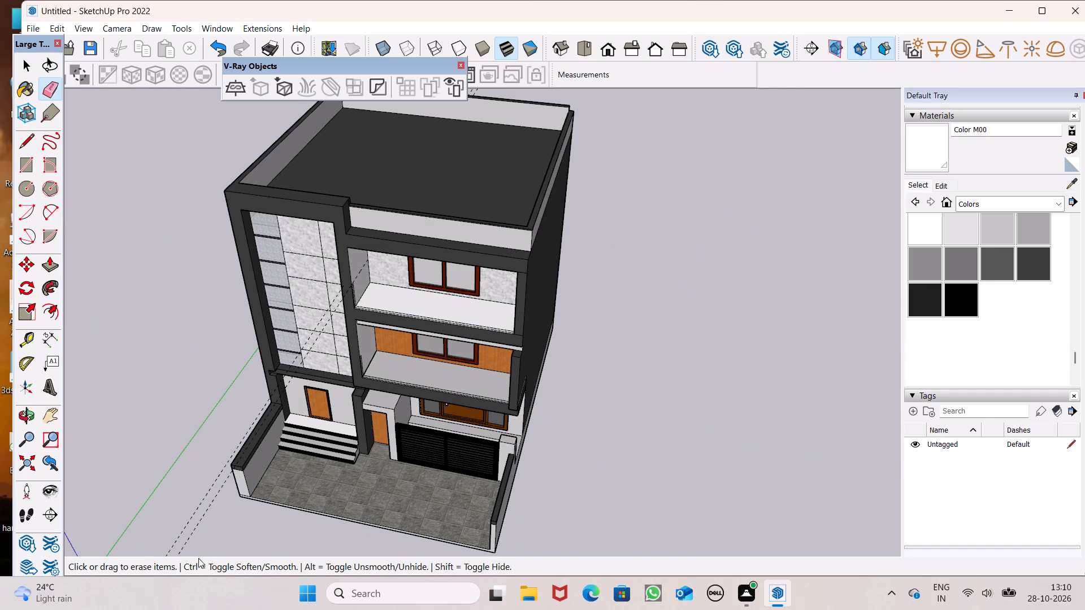
drag(191, 546, 183, 515)
scroll(184, 510, down, 1)
key(space)
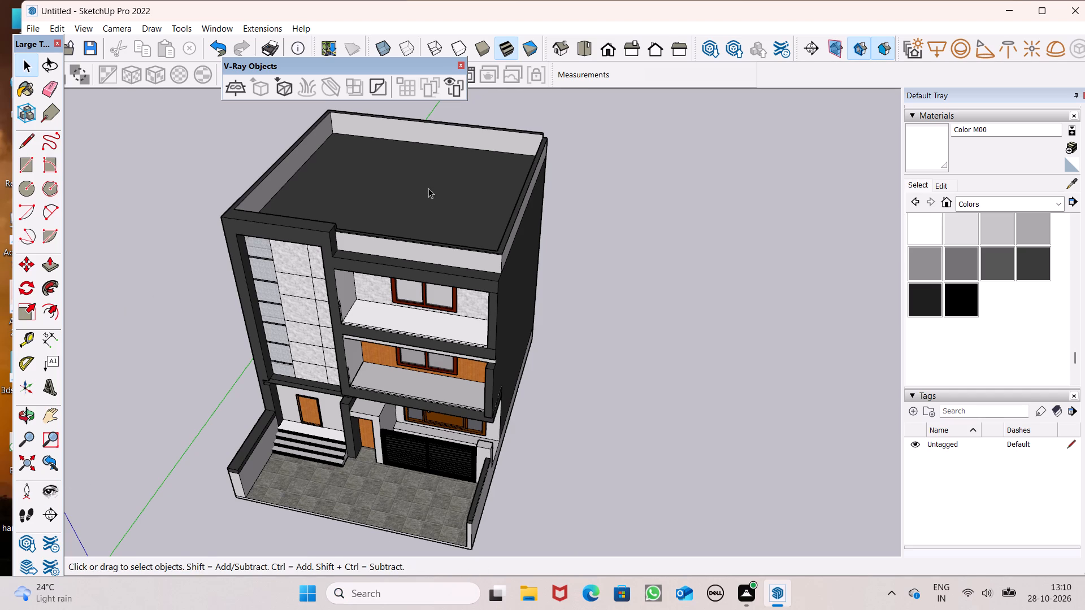
Examine the house exterior and the railing outlines on the upper and middle balconies from the front and side.
scroll(497, 246, down, 5)
middle_drag(505, 343, 574, 264)
scroll(570, 271, up, 6)
scroll(461, 316, down, 5)
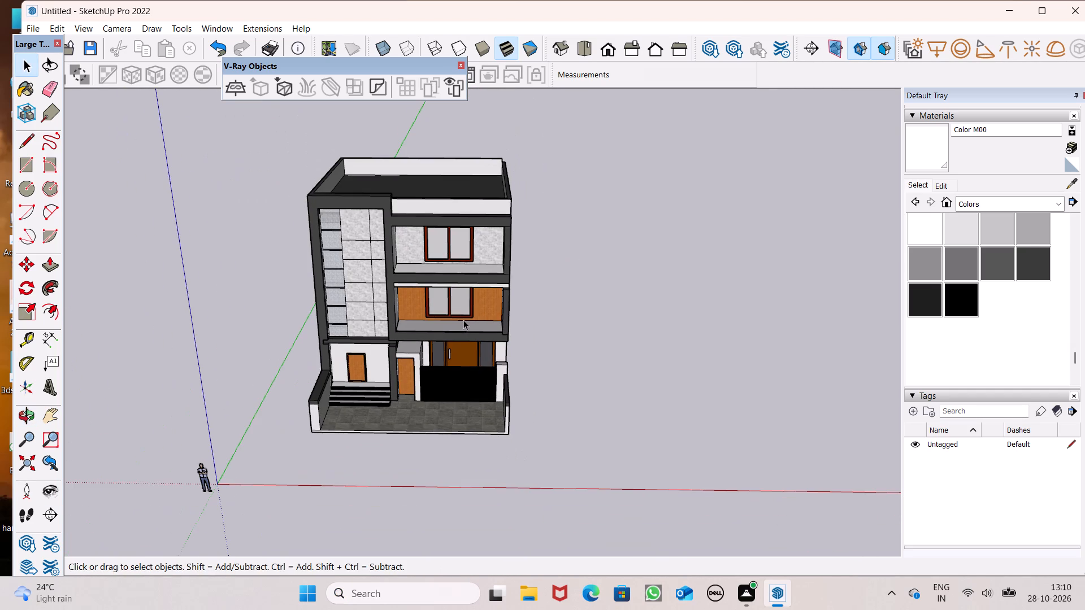
scroll(511, 282, down, 5)
middle_drag(501, 319, 290, 321)
scroll(225, 369, up, 1)
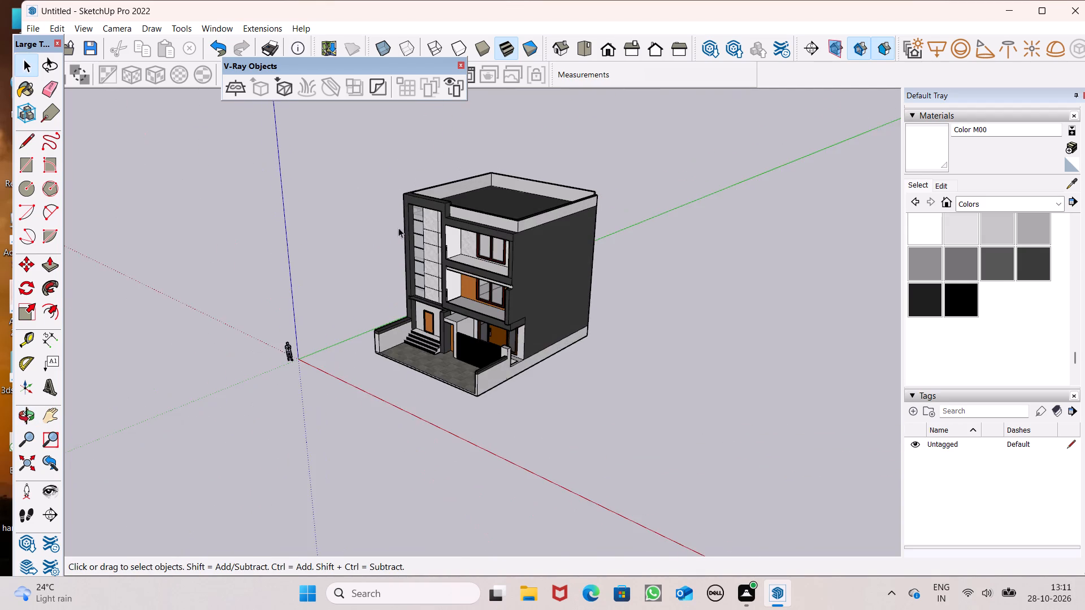
scroll(385, 211, up, 5)
scroll(475, 272, up, 7)
scroll(476, 252, down, 5)
middle_drag(487, 288, 407, 299)
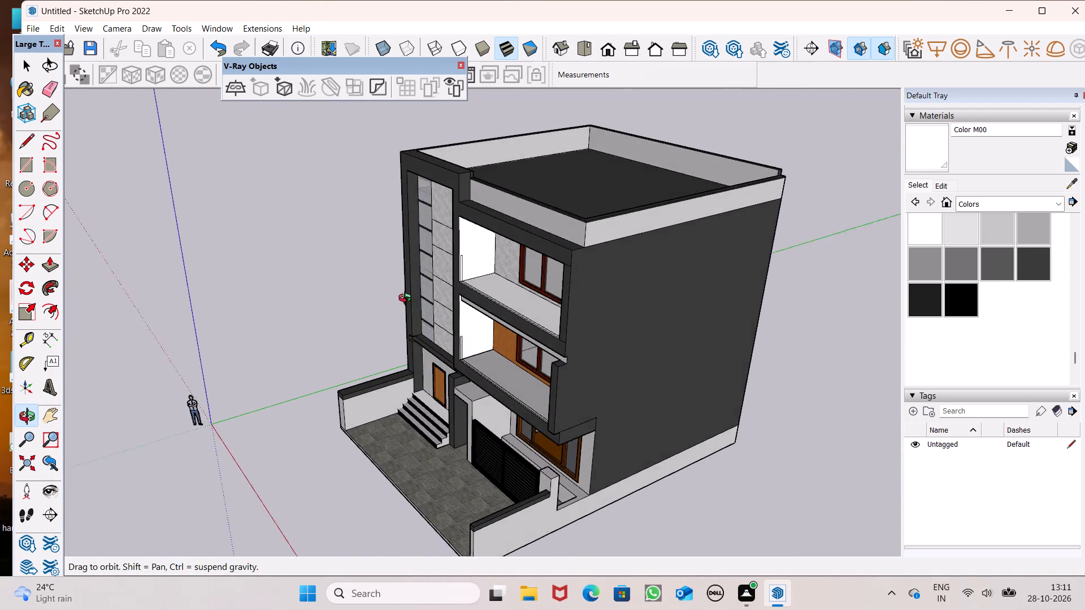
middle_drag(407, 299, 371, 293)
scroll(363, 300, up, 7)
scroll(538, 264, up, 4)
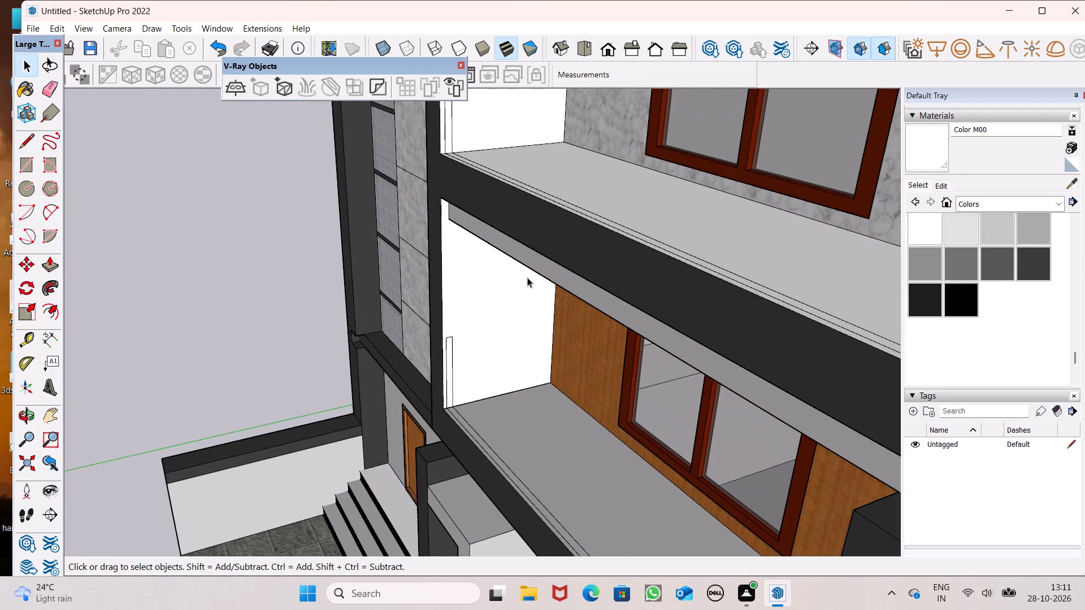
scroll(423, 199, down, 1)
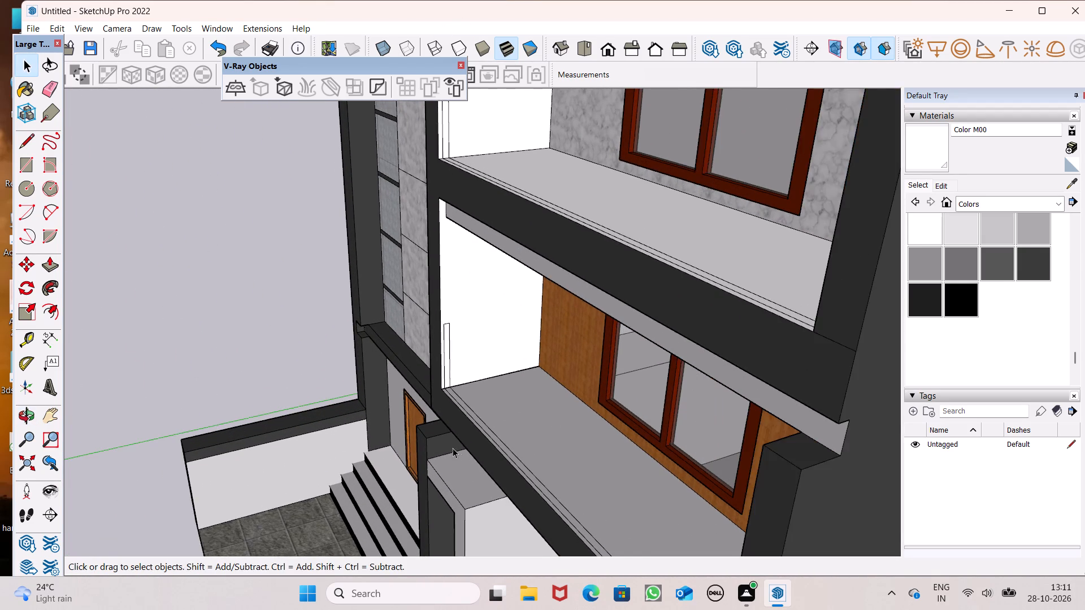
scroll(450, 444, up, 6)
scroll(439, 197, down, 2)
middle_drag(513, 319, 455, 304)
Draw a 4" horizontal line across the middle balcony's railing outline on the tower-side wall, just below its top.
scroll(455, 304, up, 1)
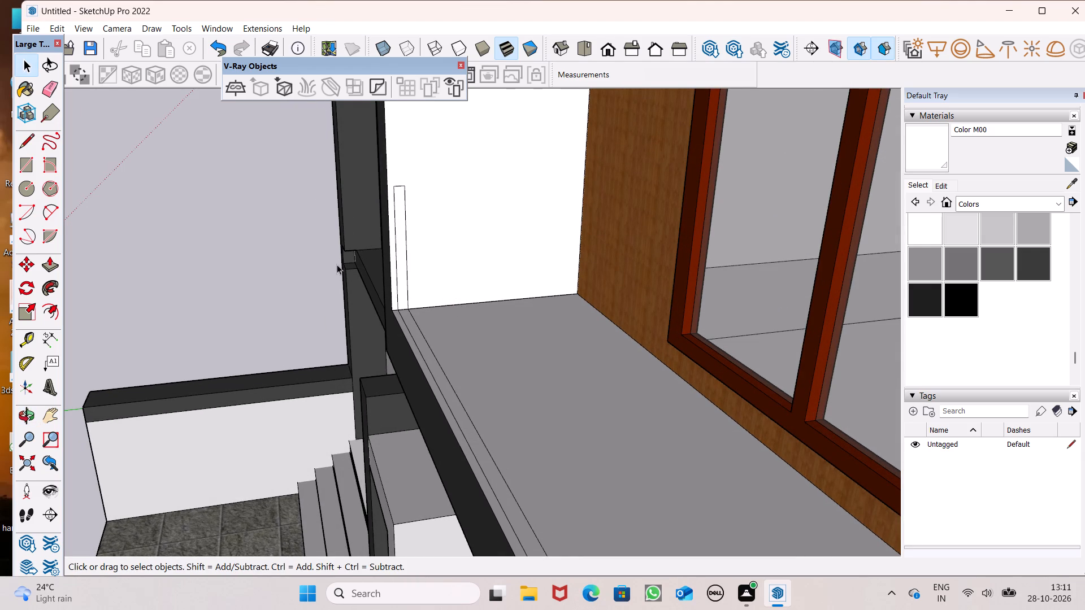
scroll(295, 265, down, 3)
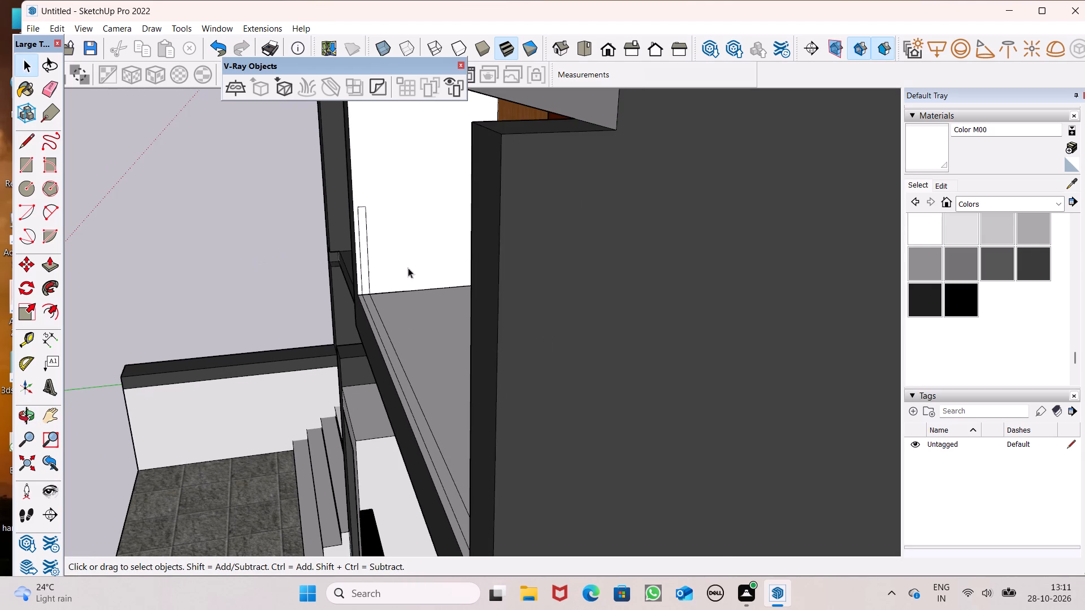
scroll(465, 246, down, 4)
scroll(264, 268, up, 6)
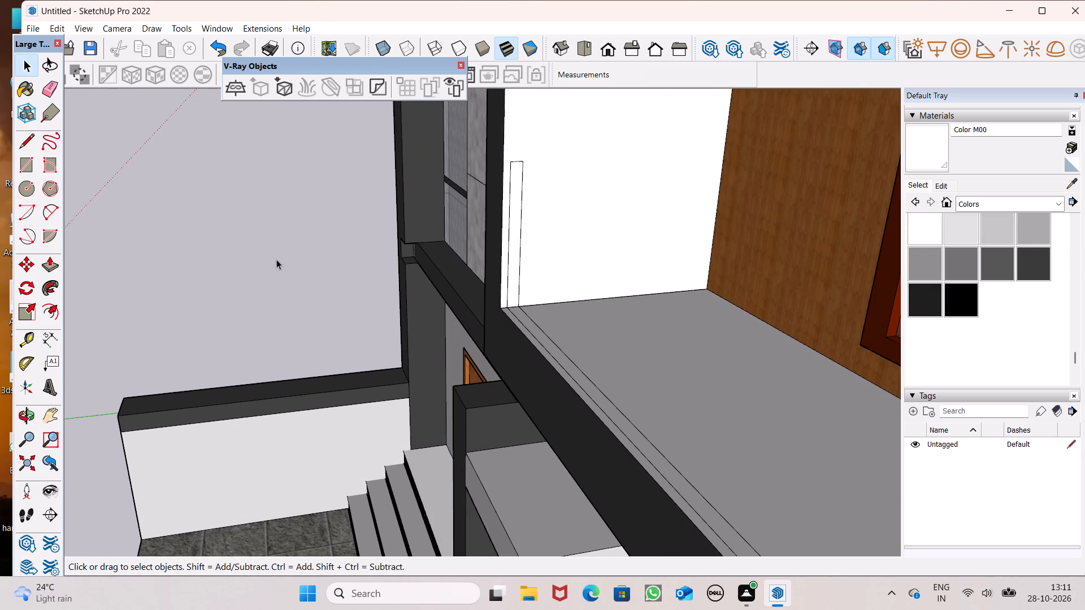
scroll(289, 276, down, 1)
scroll(346, 291, up, 1)
scroll(418, 283, up, 1)
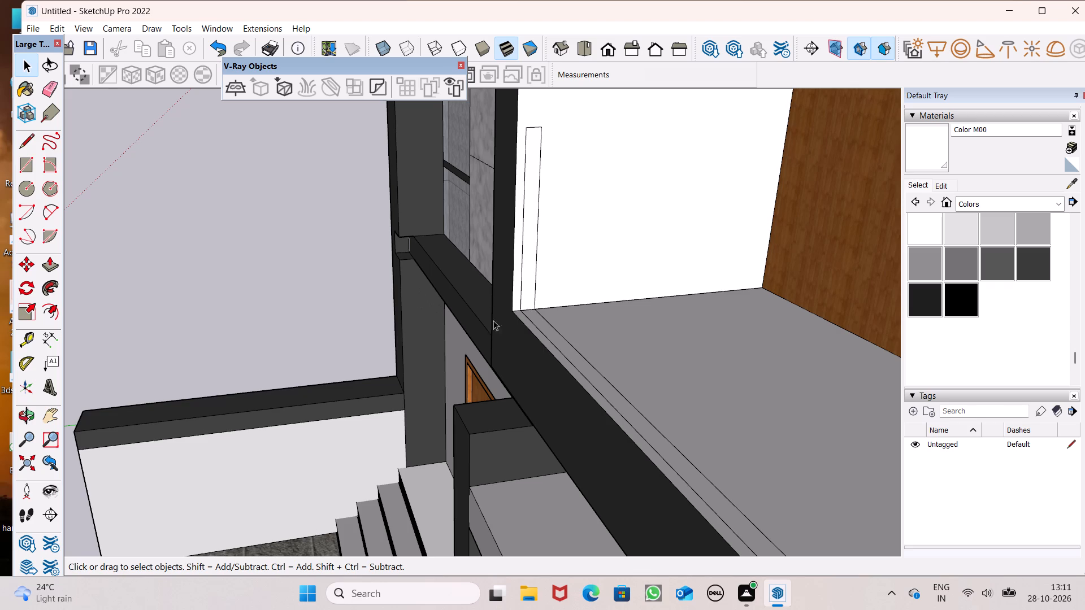
scroll(501, 231, up, 2)
scroll(478, 250, down, 3)
scroll(529, 134, up, 2)
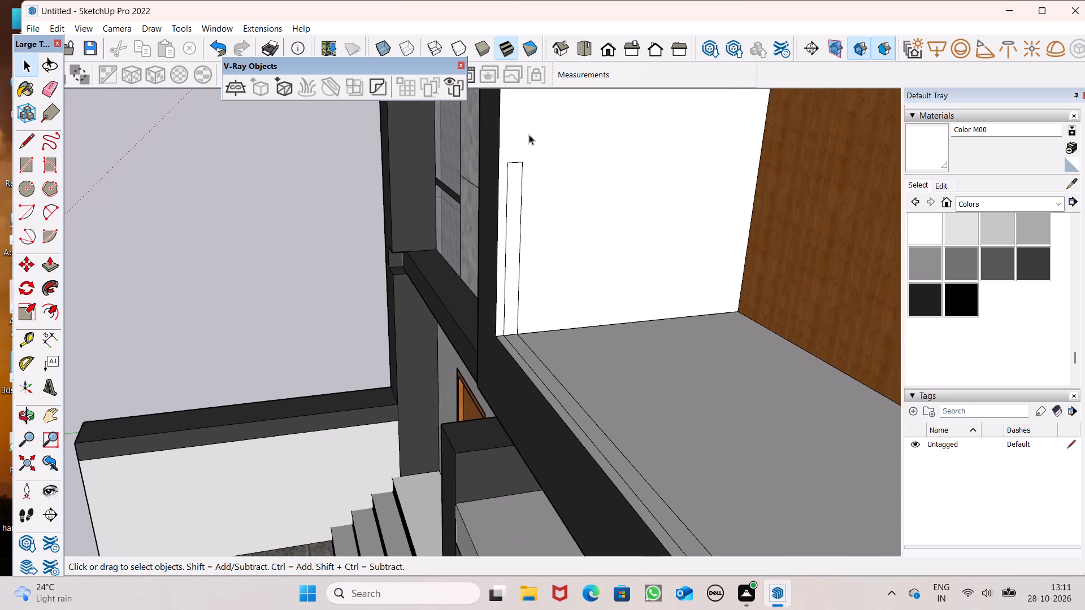
scroll(529, 134, up, 4)
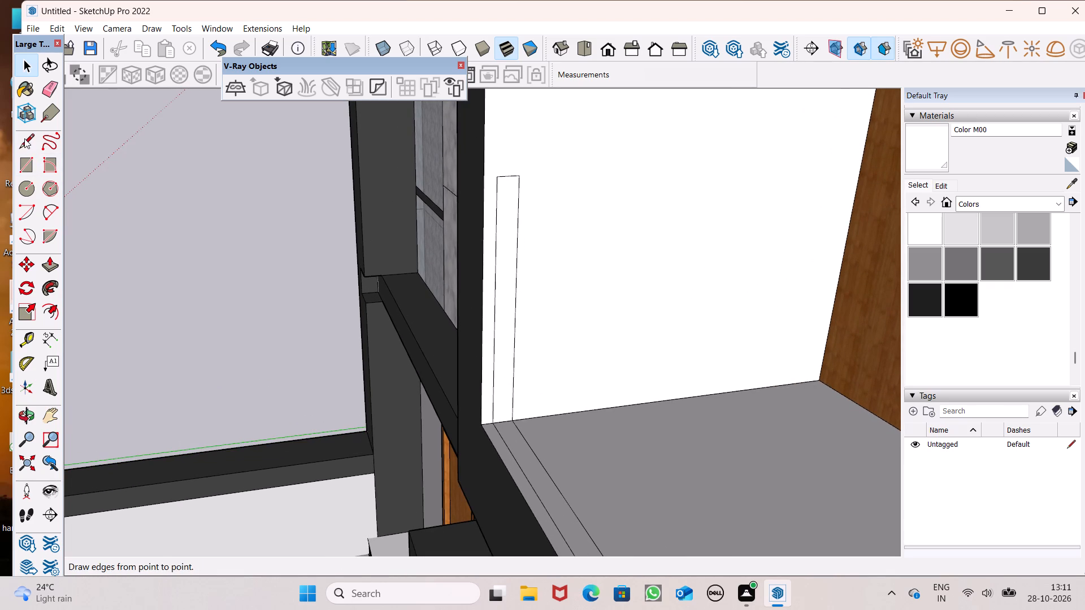
click(24, 138)
scroll(577, 190, up, 3)
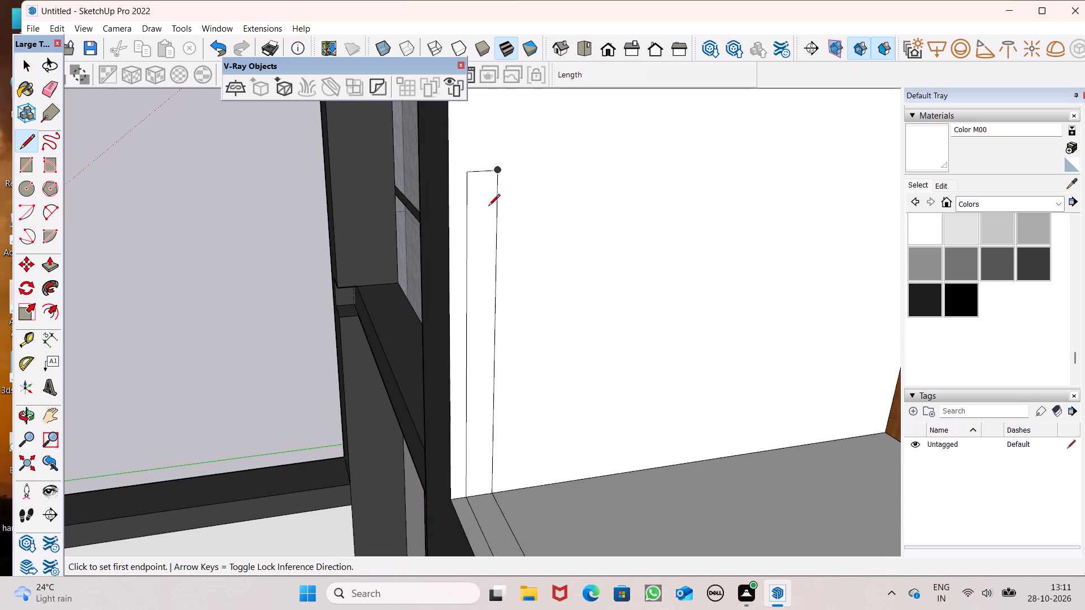
scroll(428, 229, up, 1)
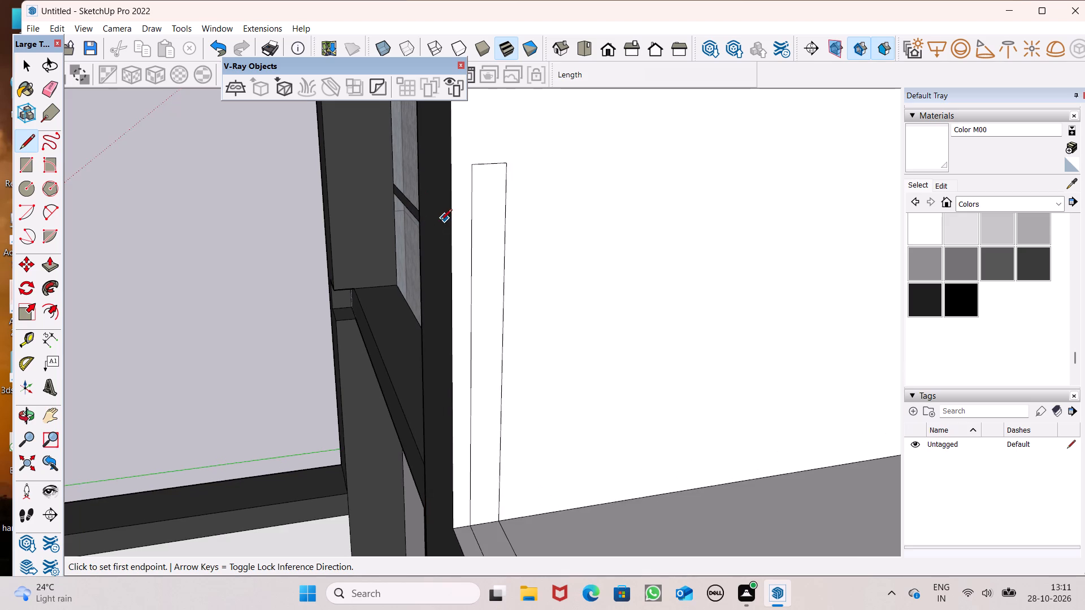
scroll(414, 246, down, 1)
scroll(521, 207, up, 5)
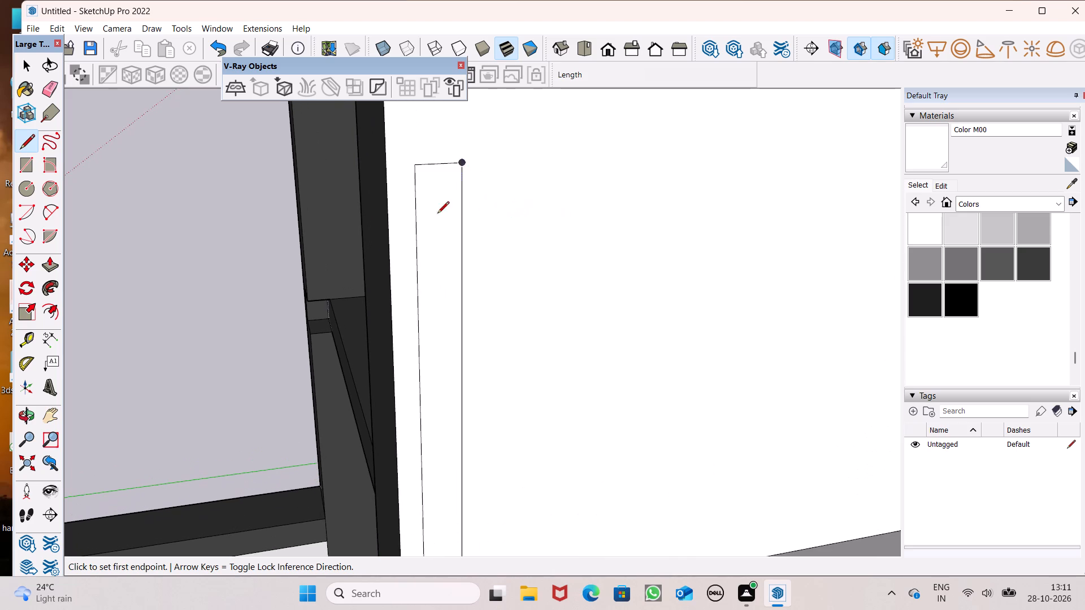
click(418, 200)
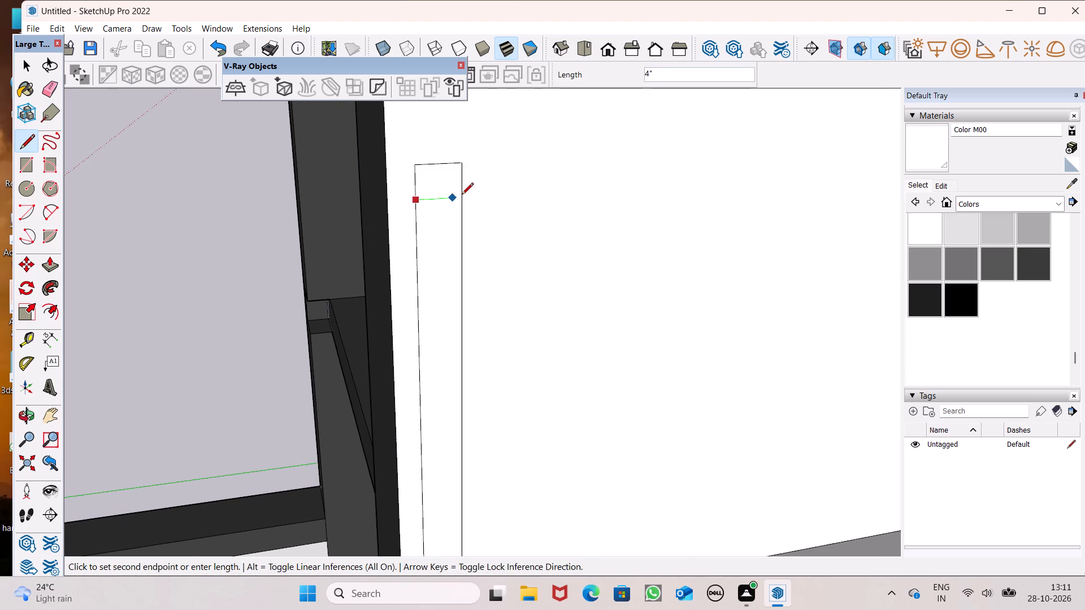
click(462, 195)
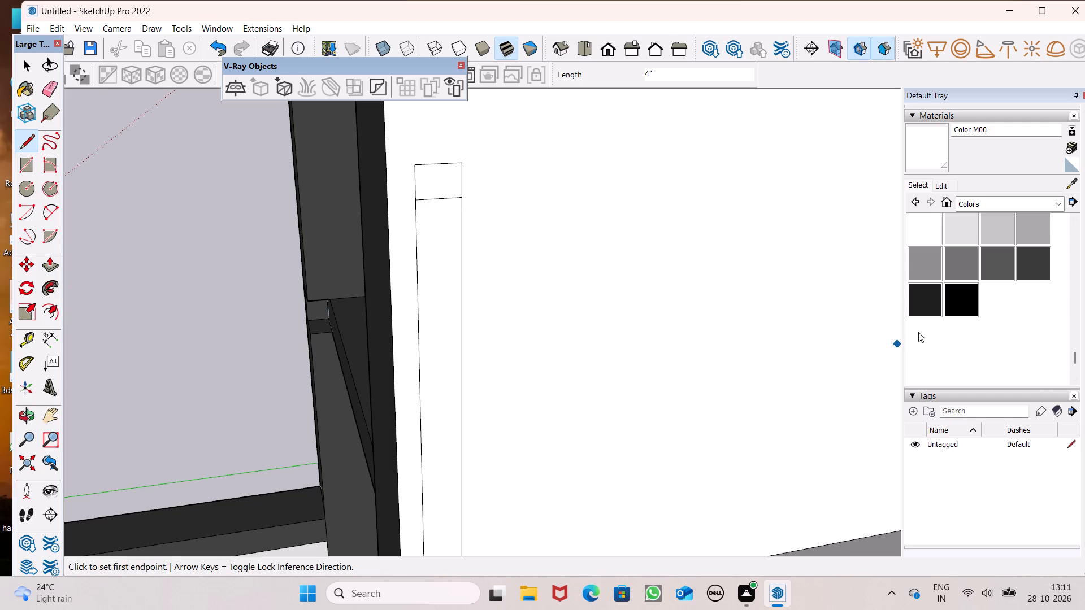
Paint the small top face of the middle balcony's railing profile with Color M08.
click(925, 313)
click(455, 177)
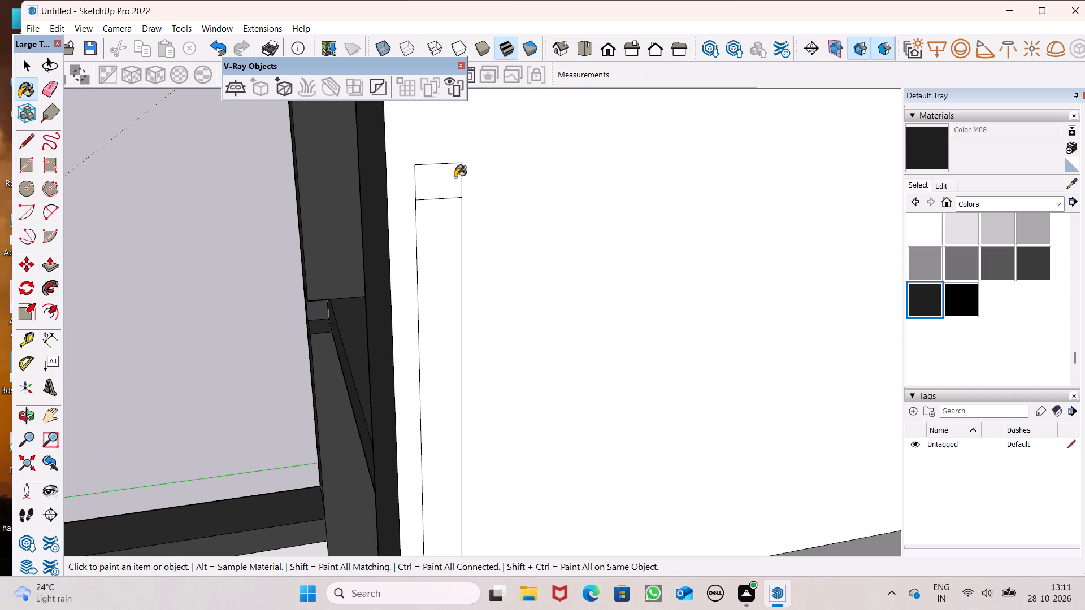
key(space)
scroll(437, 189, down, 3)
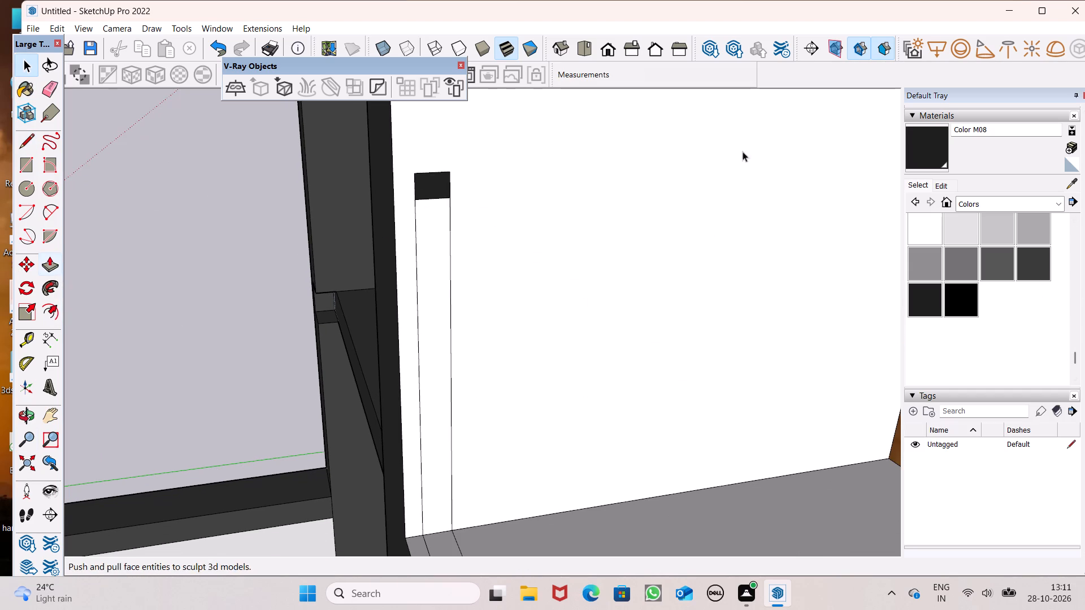
Paint the small top face of the middle balcony's railing profile with Color M07.
click(1032, 259)
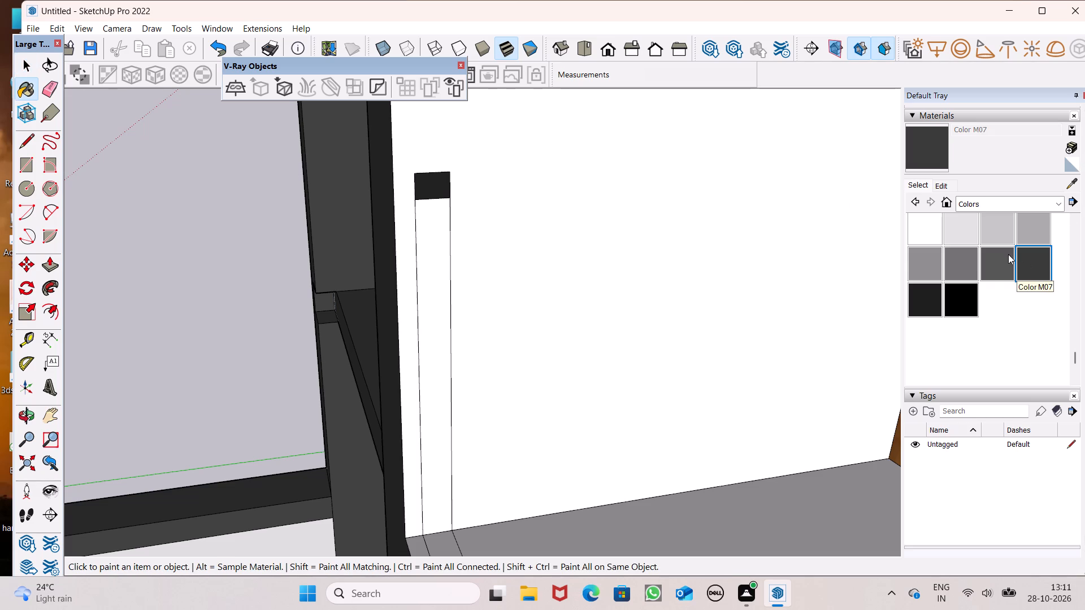
click(420, 188)
drag(463, 188, 526, 181)
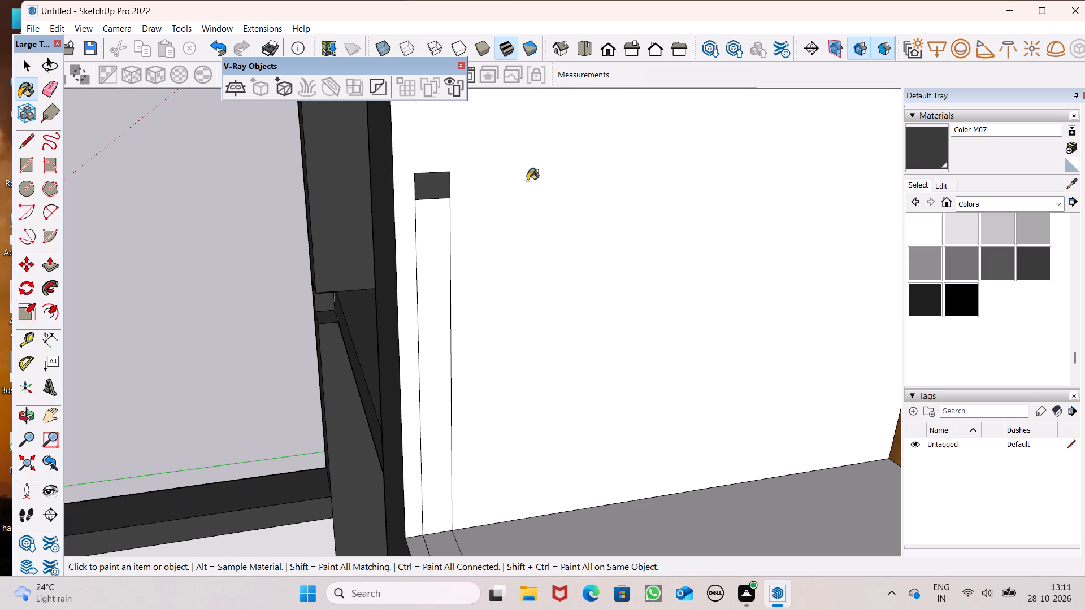
key(ctrl+z)
key(space)
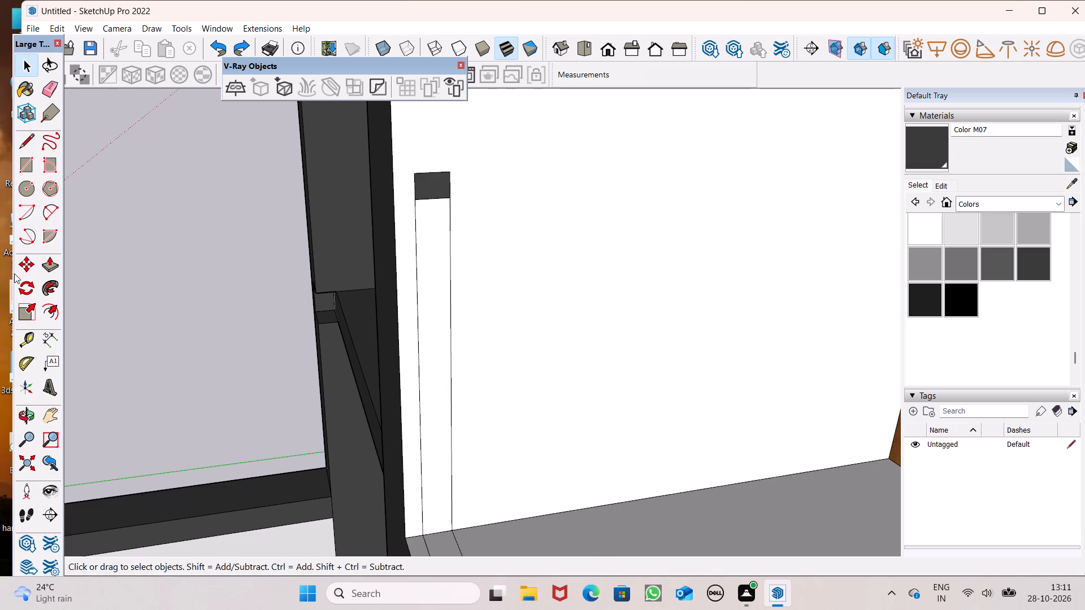
Push/Pull the painted top face along the balcony front to the opposite side wall, in pulls of about 6' 11", 6' 3" and 9' 4".
click(50, 262)
scroll(395, 195, down, 5)
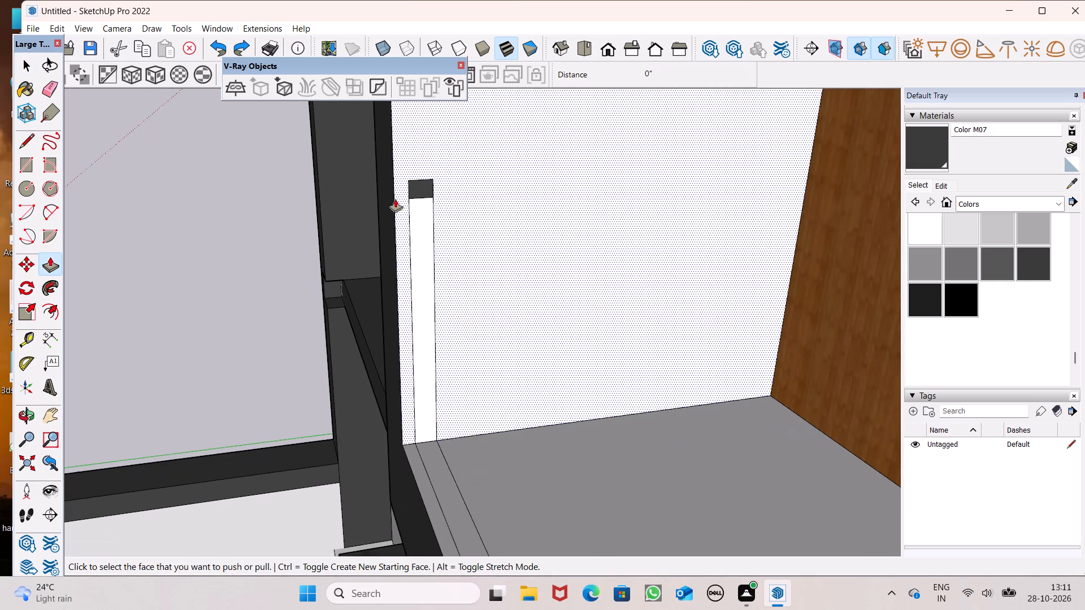
drag(423, 186, 520, 477)
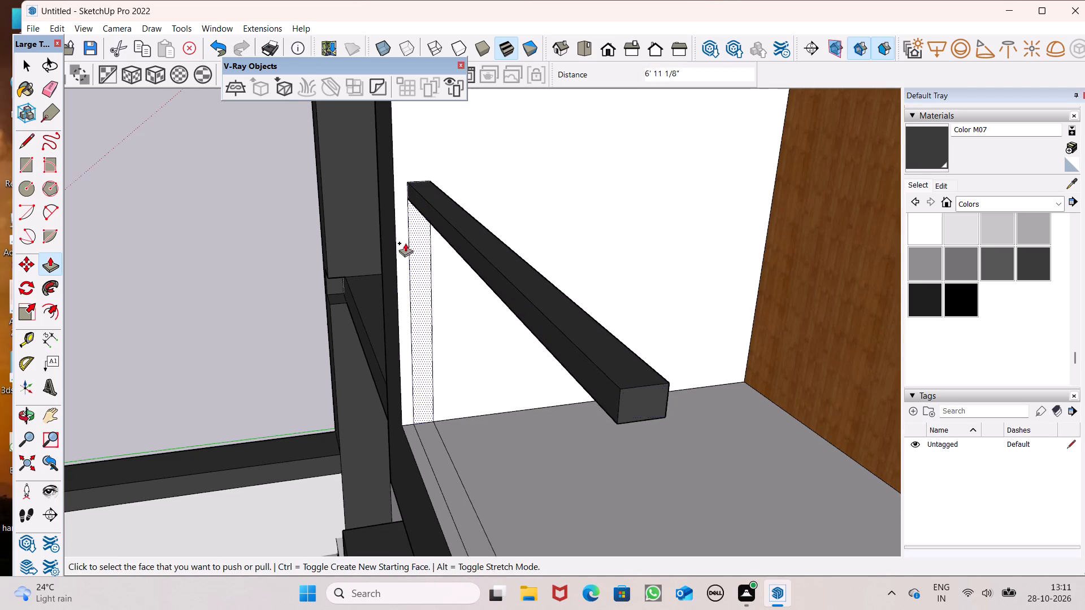
scroll(394, 173, down, 6)
drag(484, 258, 528, 363)
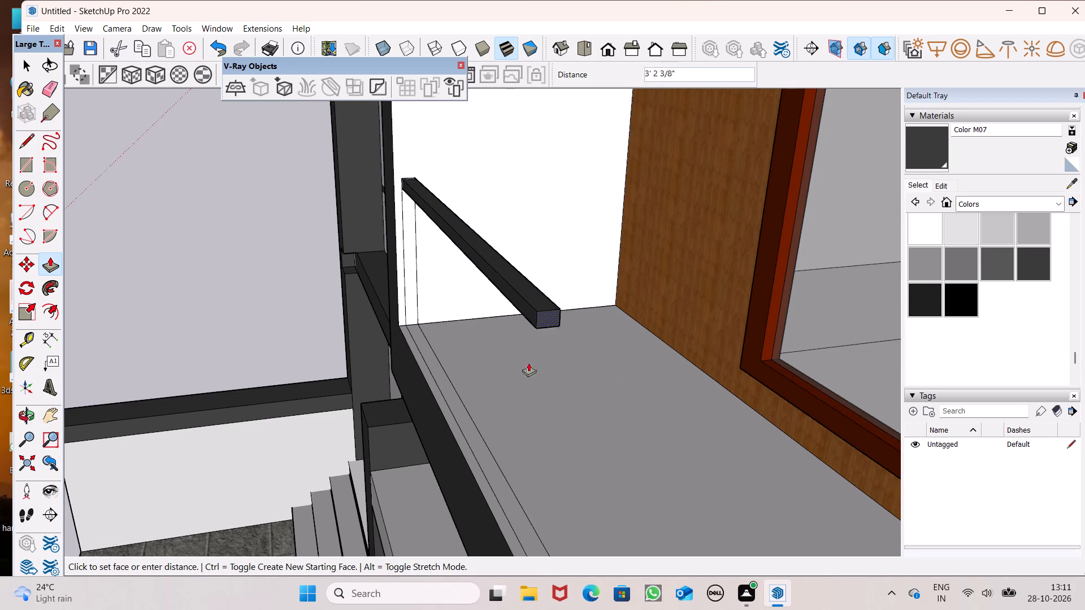
drag(528, 363, 606, 487)
scroll(584, 347, down, 13)
middle_drag(611, 381, 747, 394)
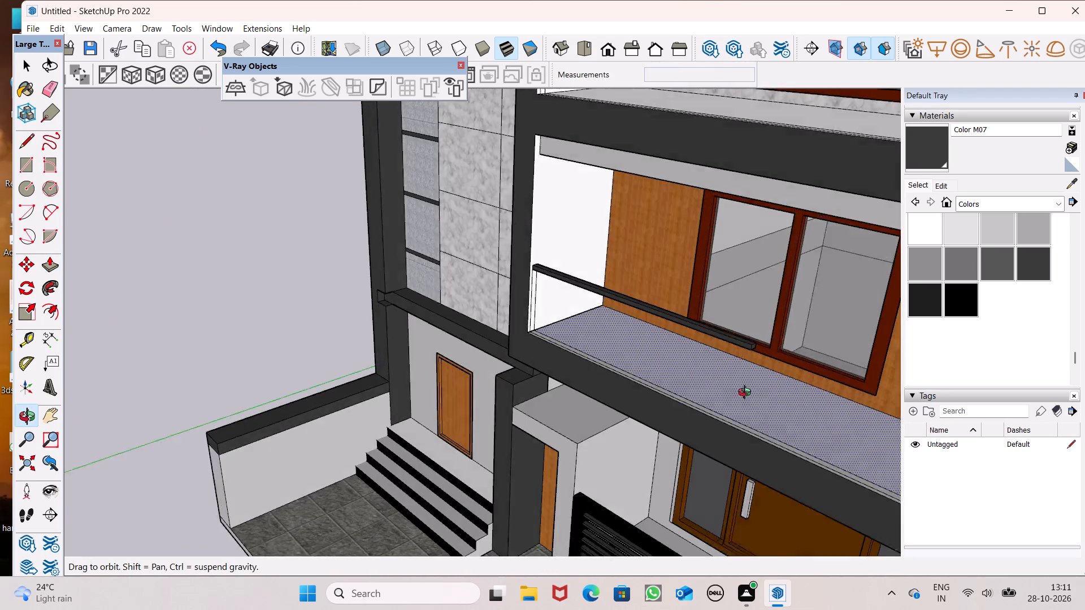
middle_drag(747, 394, 770, 381)
scroll(670, 321, down, 6)
scroll(802, 355, up, 7)
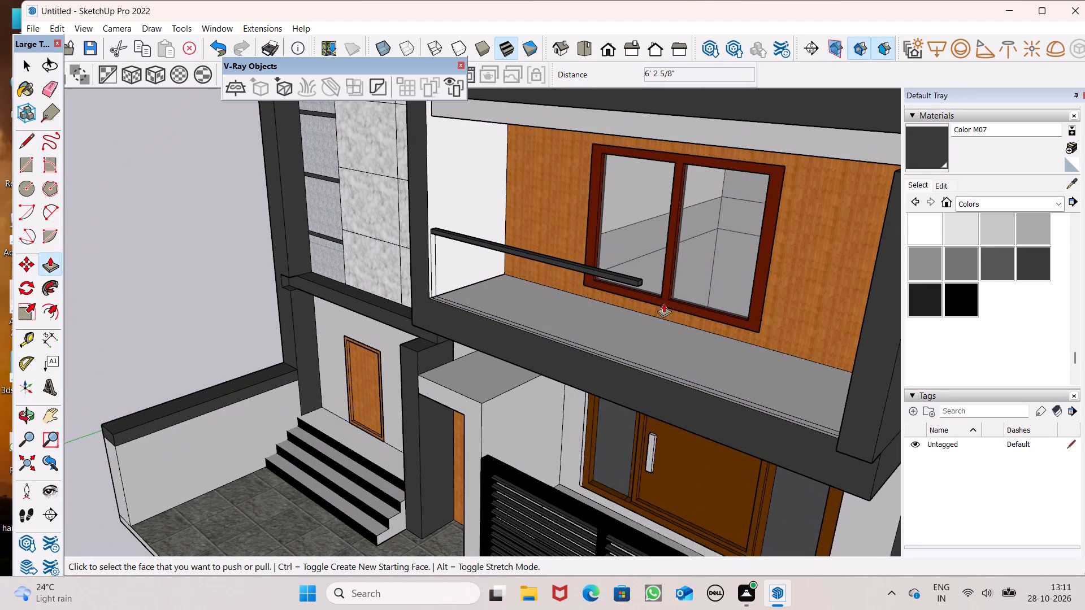
drag(639, 282, 844, 350)
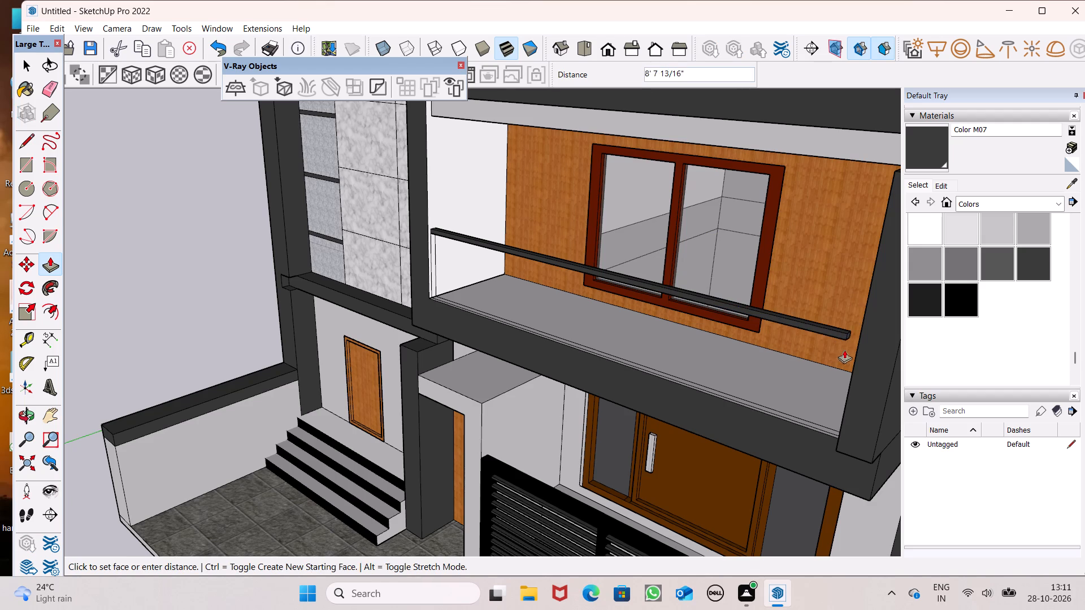
drag(844, 350, 856, 349)
Examine the middle balcony's top rail and how it meets the side walls from the front, above and the side.
scroll(848, 331, down, 5)
middle_drag(838, 346, 976, 297)
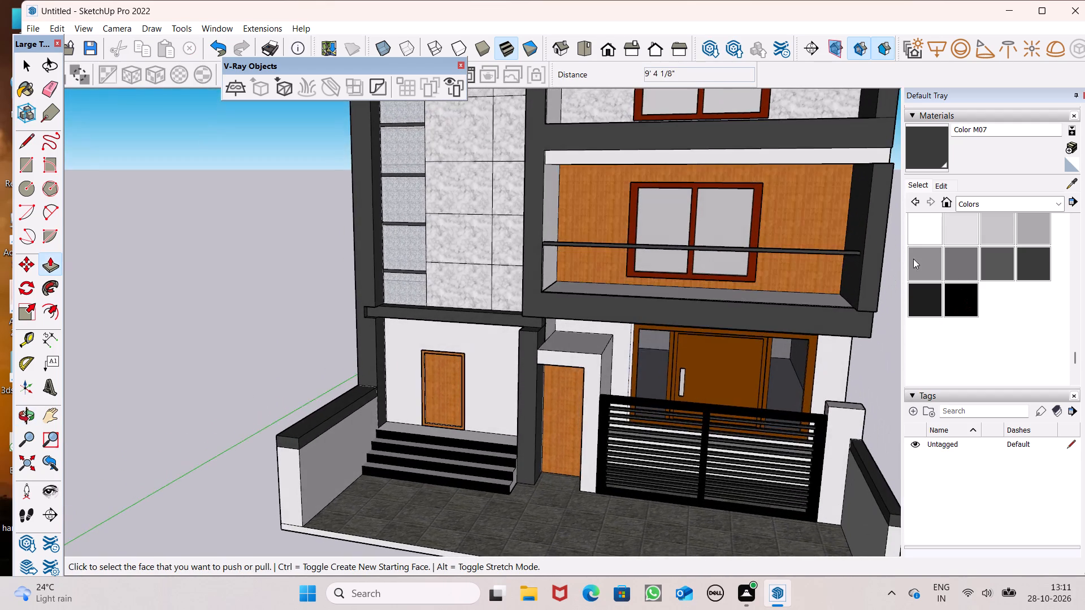
scroll(902, 251, up, 9)
scroll(836, 239, up, 8)
scroll(803, 241, down, 6)
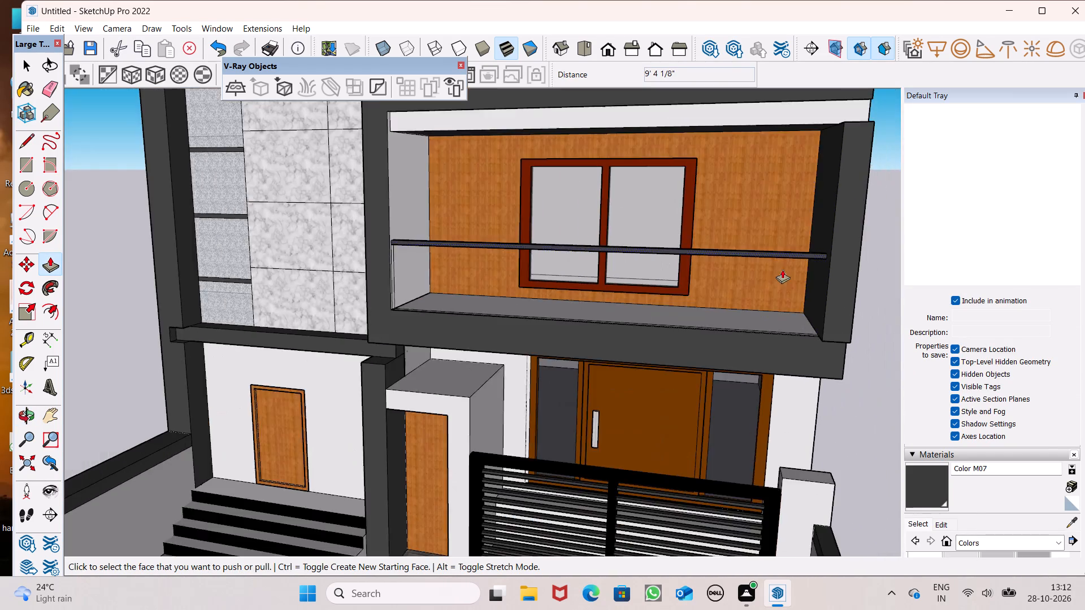
middle_drag(782, 274, 668, 318)
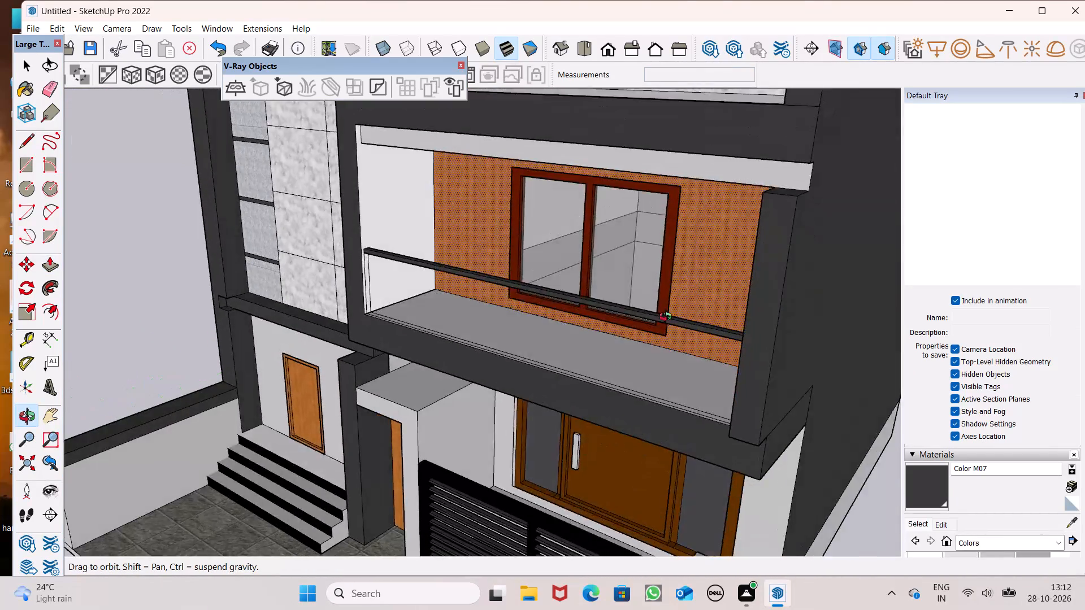
middle_drag(668, 318, 583, 249)
scroll(380, 239, down, 7)
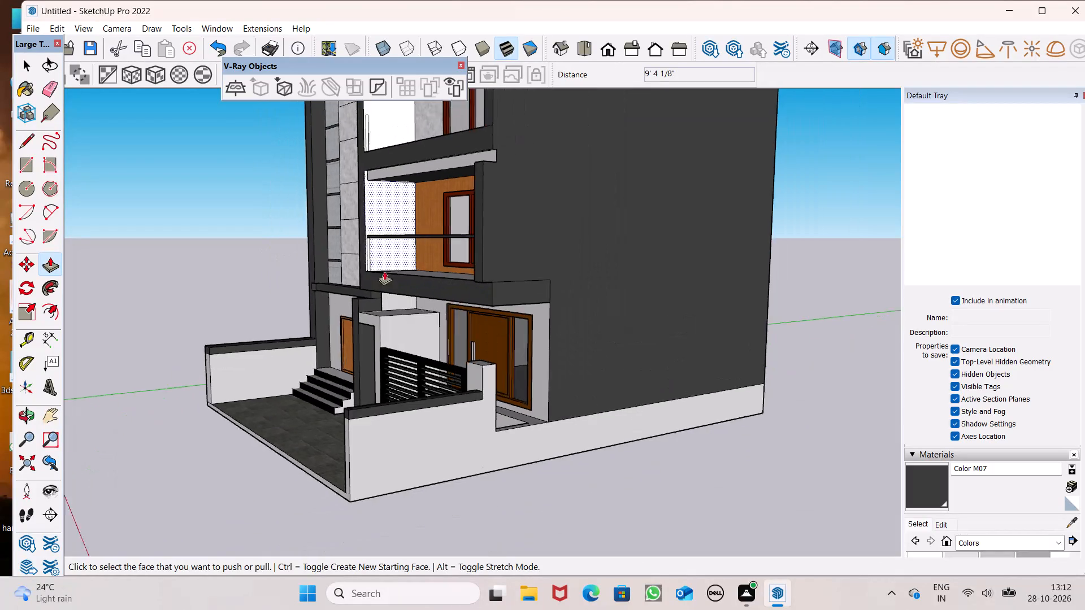
scroll(384, 271, down, 3)
Draw a 4" horizontal line across the upper balcony's railing outline on the tower-side wall, just below its top.
scroll(339, 126, up, 8)
click(24, 139)
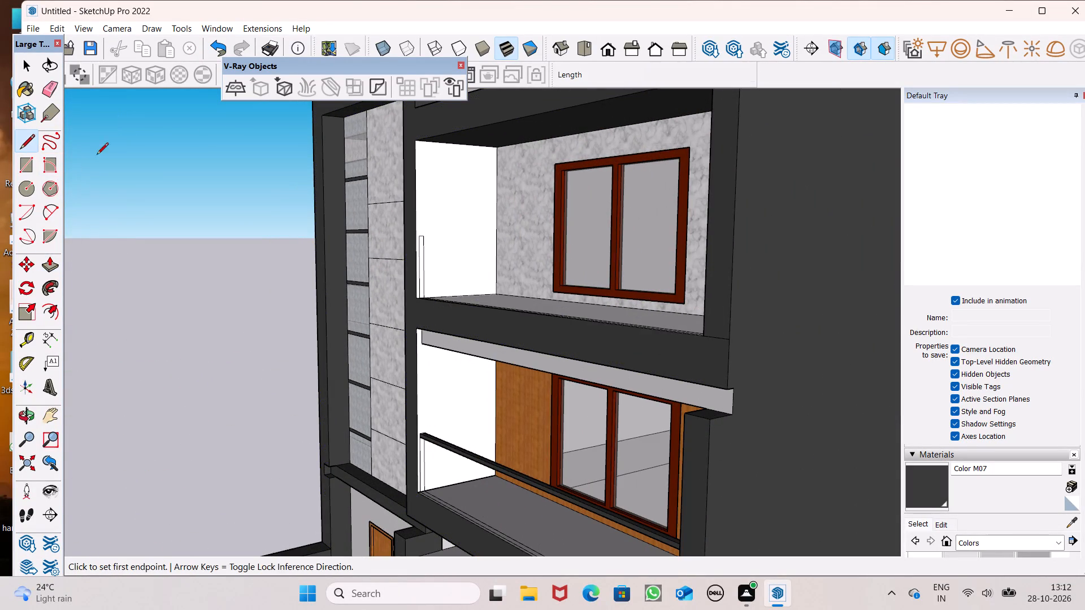
scroll(319, 182, up, 6)
middle_drag(544, 328, 505, 316)
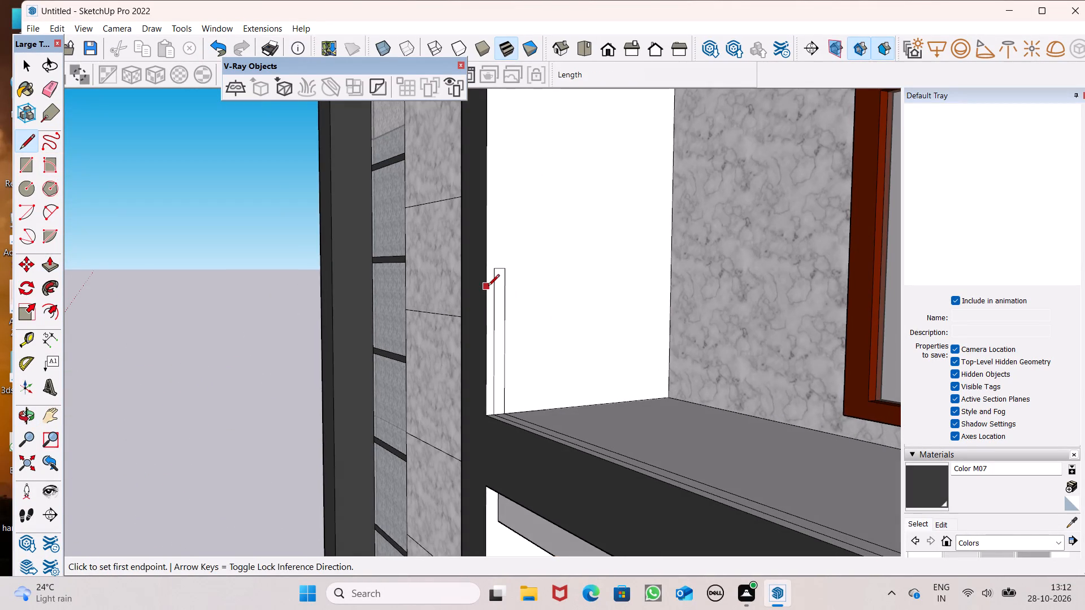
scroll(497, 287, up, 3)
click(496, 288)
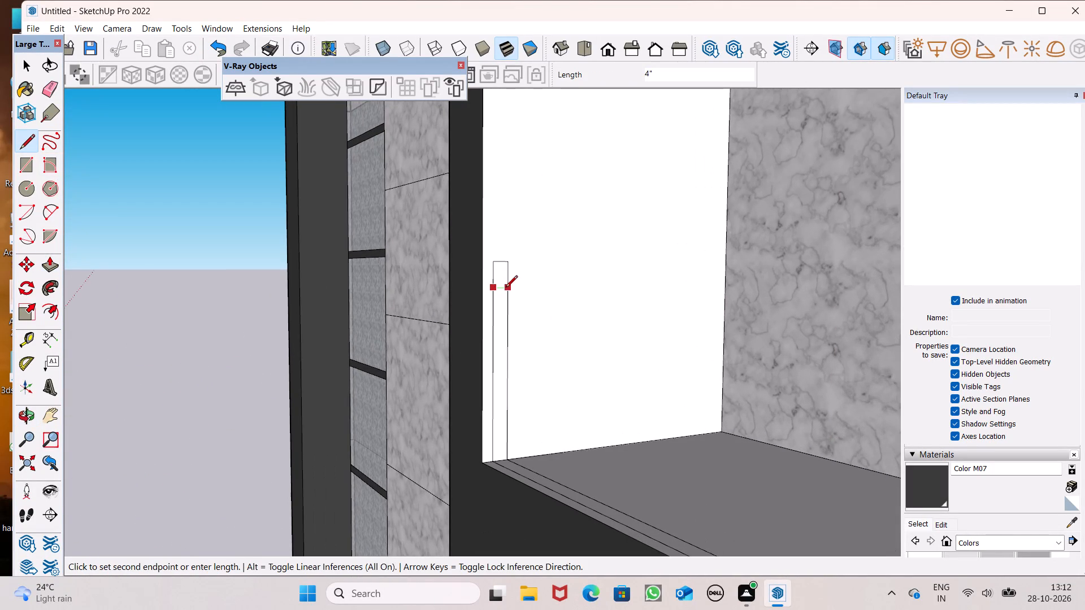
key(space)
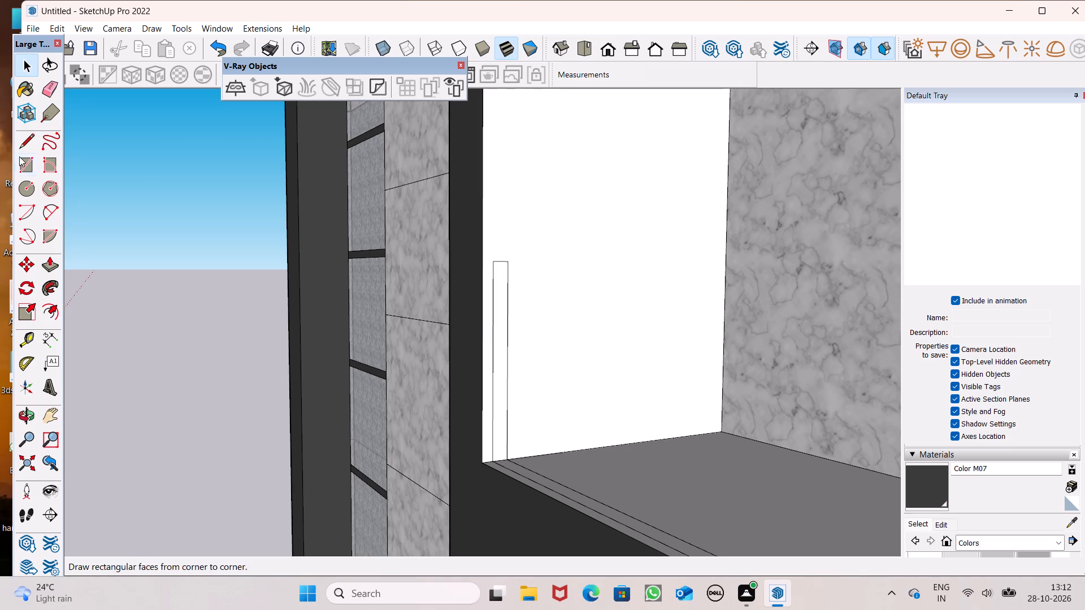
click(19, 144)
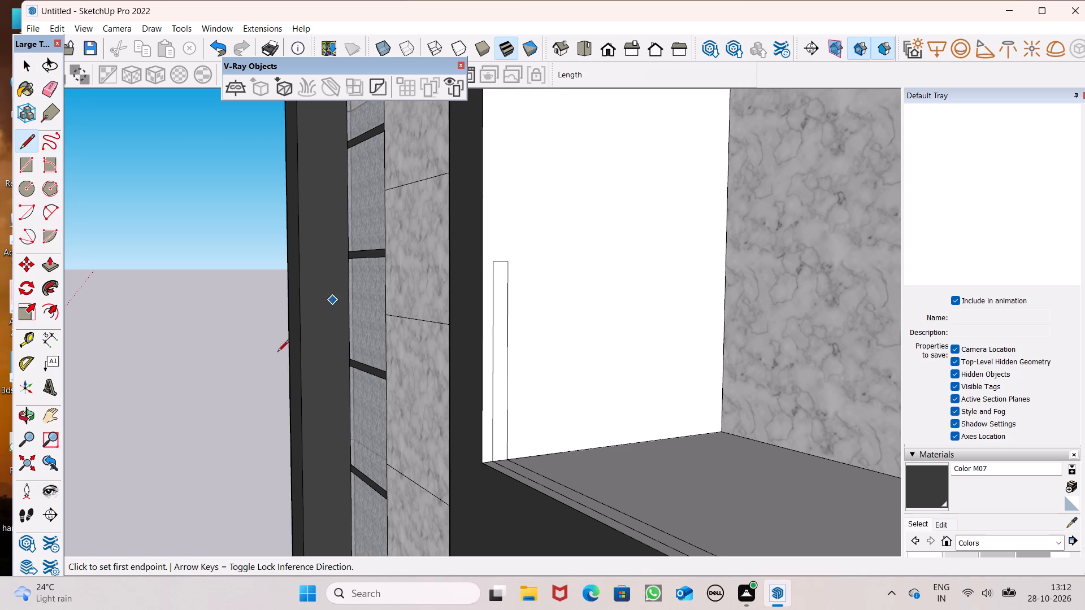
click(748, 589)
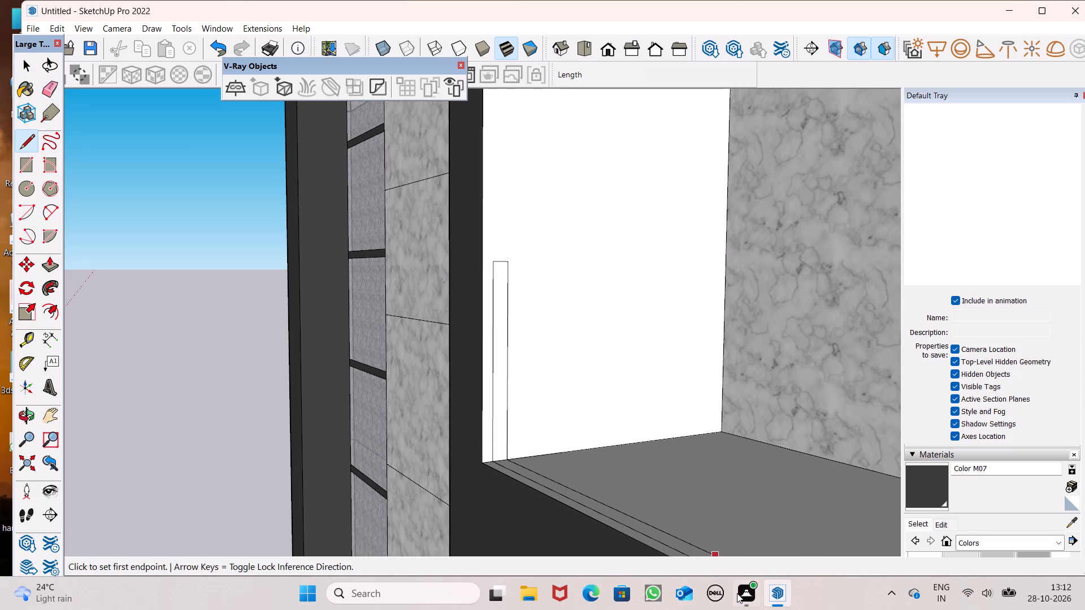
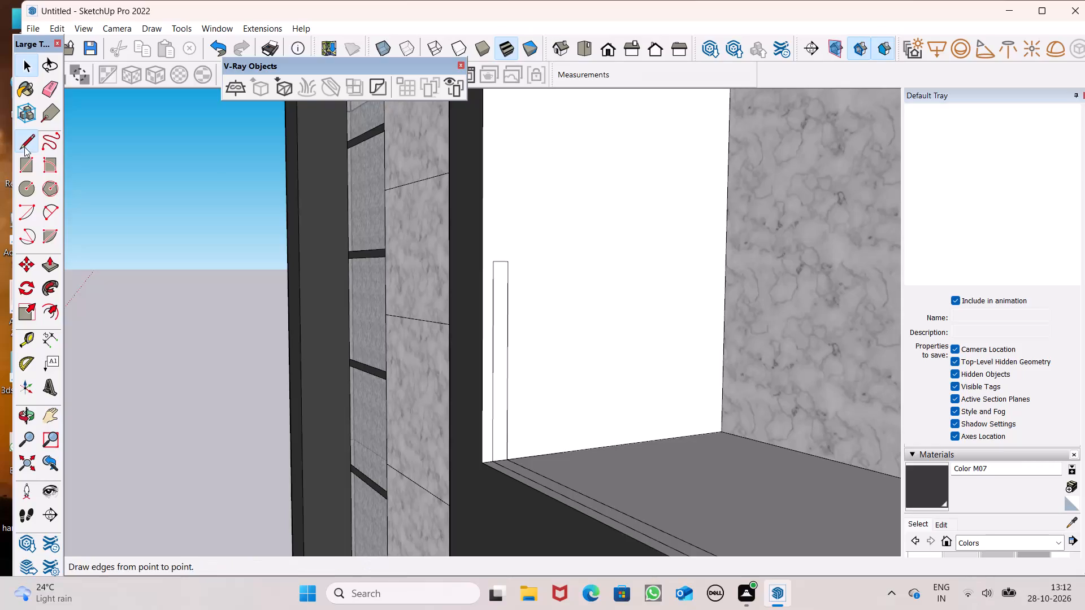
Draw a 4" horizontal edge across the narrow upright strip on the upper balcony's side wall, just below its top.
scroll(580, 325, up, 5)
scroll(445, 243, up, 6)
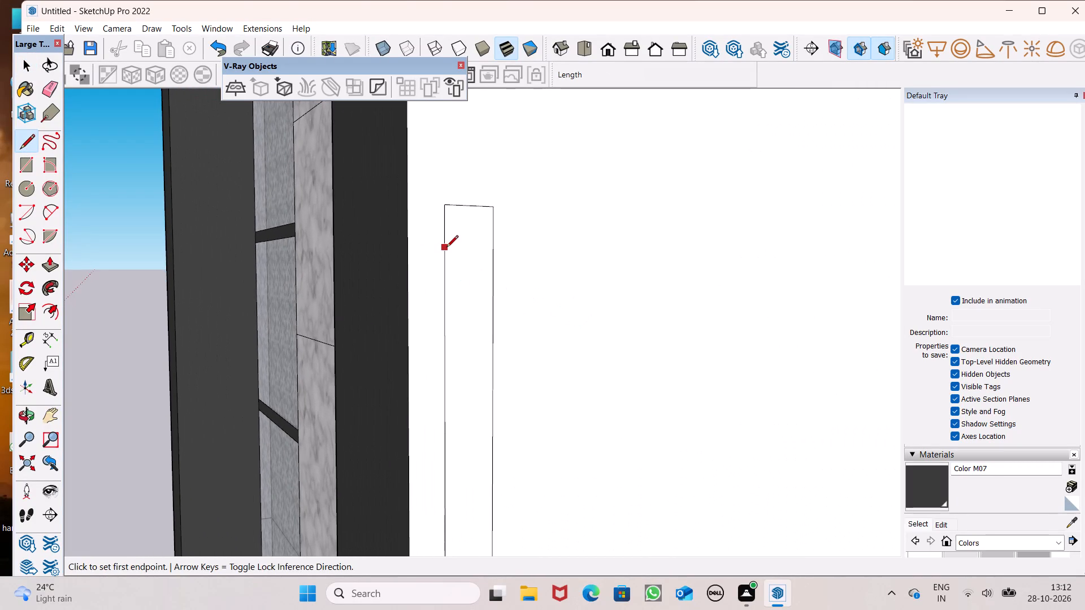
click(447, 250)
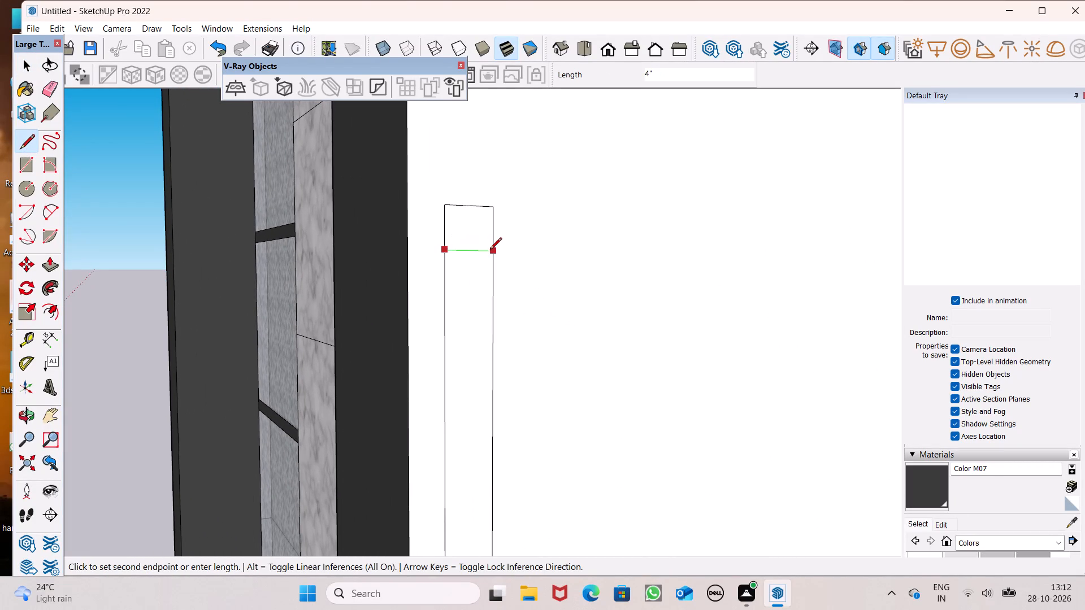
click(491, 250)
Paint the small face at the top of the upright strip with Color M07.
drag(926, 491, 921, 487)
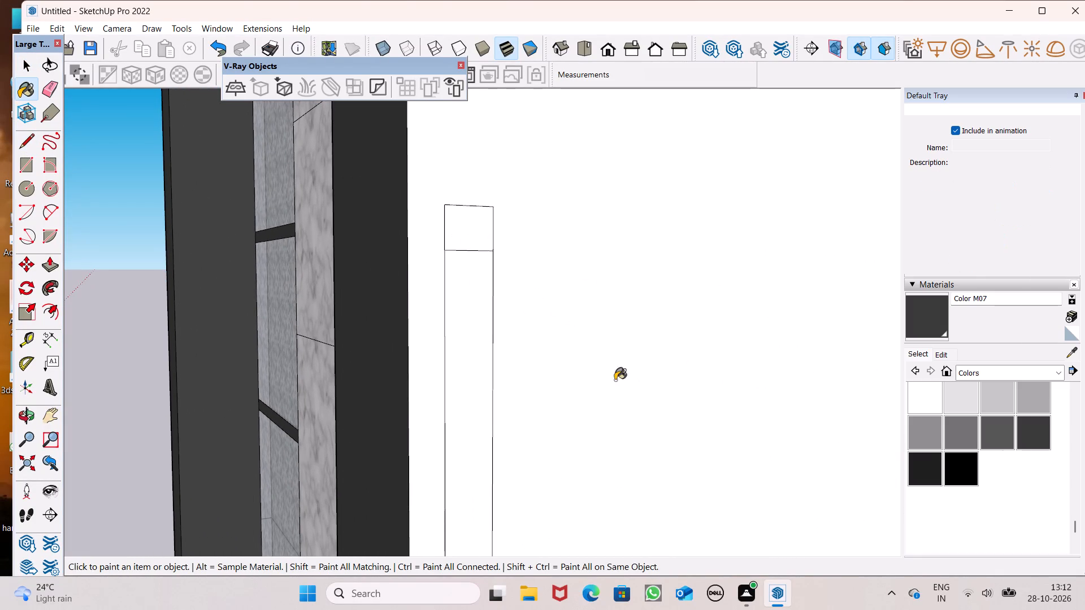
click(470, 249)
Push/pull the painted face 9' 5" along the upper balcony's front and extend its end another 12' 11 1/8" as a handrail.
scroll(469, 249, down, 11)
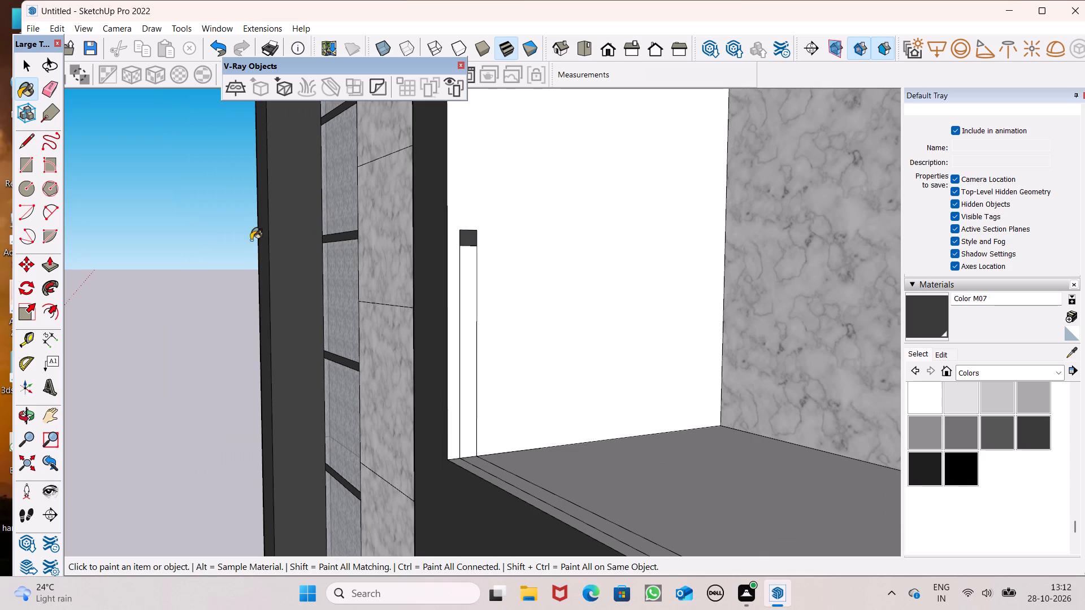
click(54, 270)
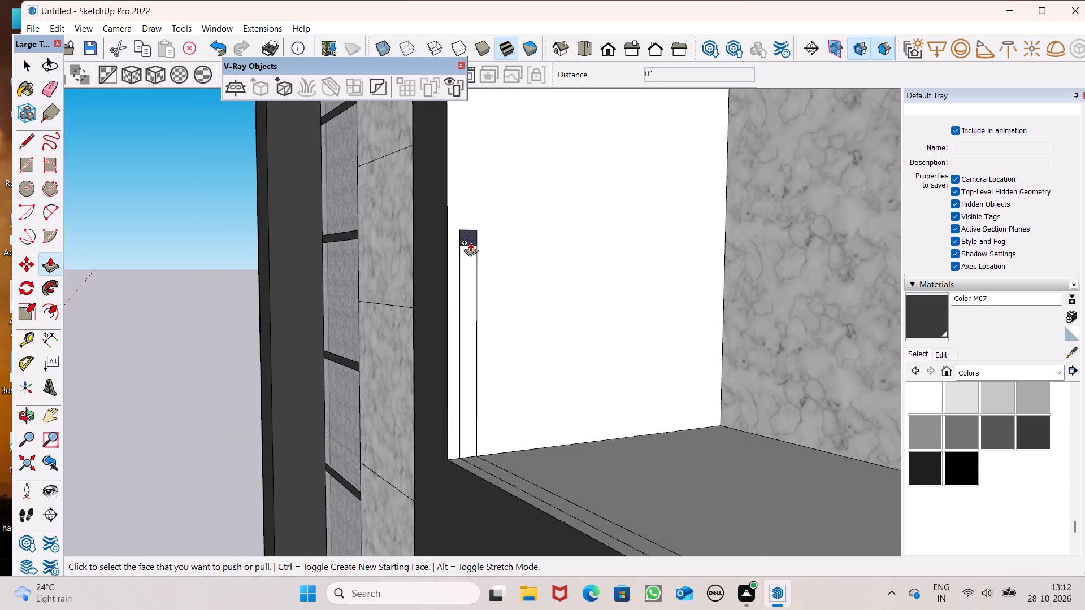
drag(472, 242, 944, 420)
scroll(524, 285, down, 9)
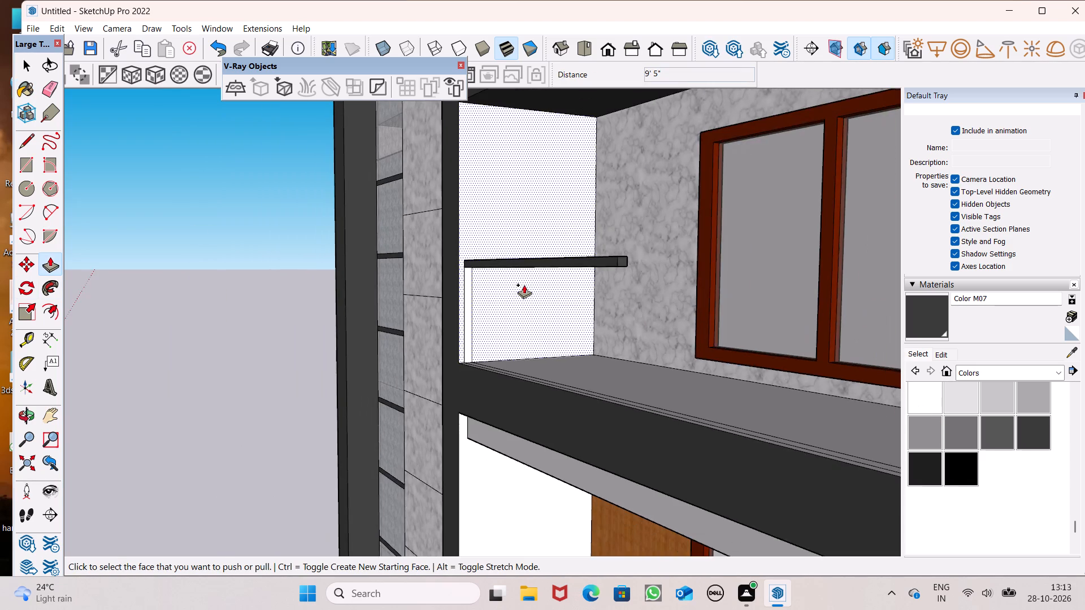
scroll(480, 259, down, 6)
middle_drag(545, 330, 565, 430)
scroll(611, 409, up, 4)
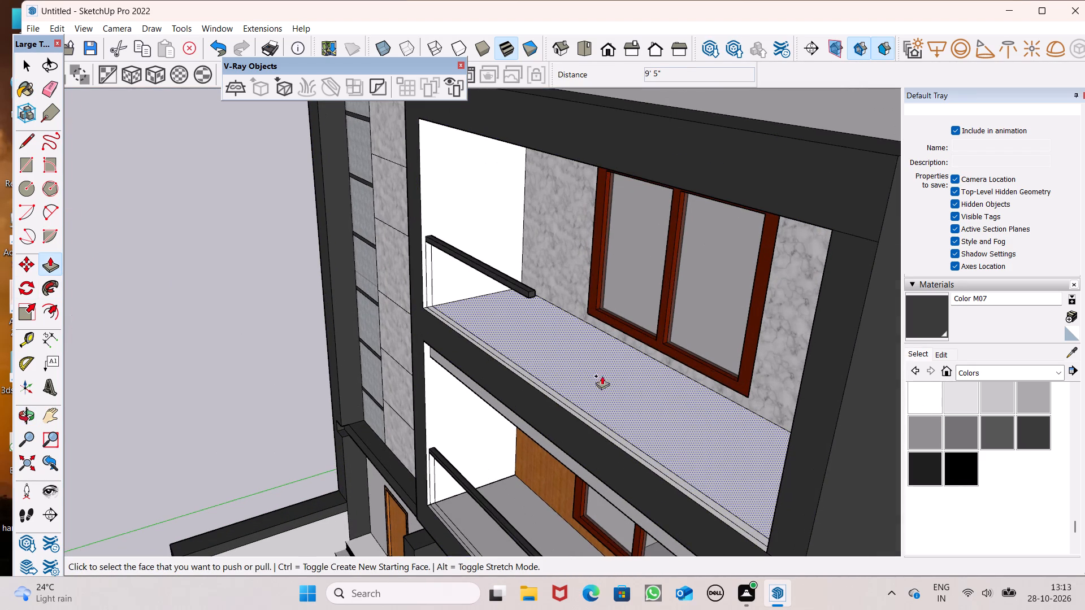
drag(532, 293, 744, 372)
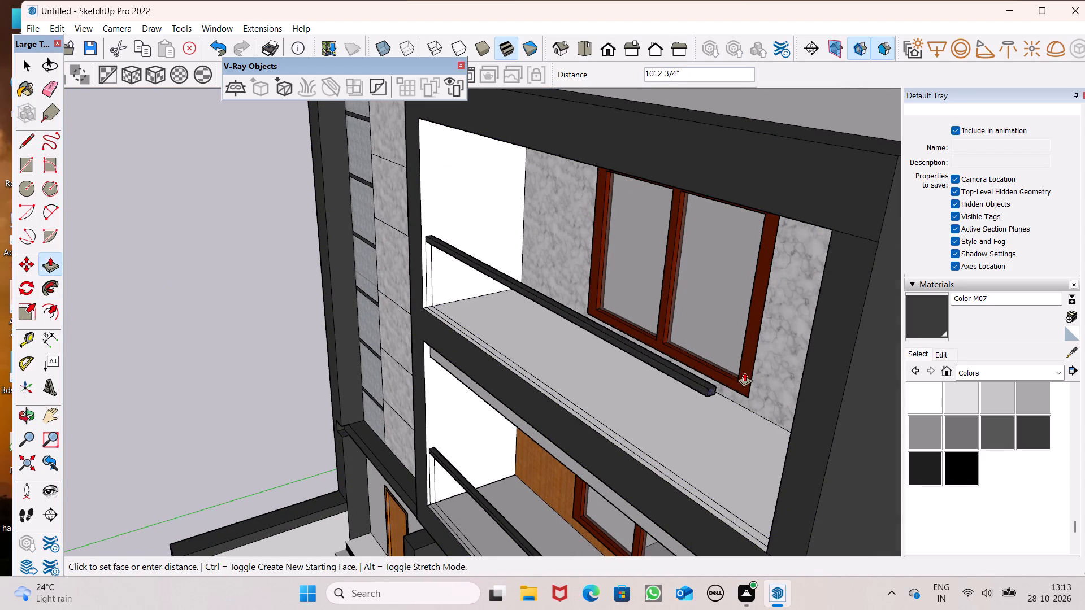
drag(744, 372, 811, 404)
Push/pull the upper handrail's far end face 1 7/16" toward the side pillar.
scroll(772, 411, down, 3)
middle_drag(737, 476, 850, 421)
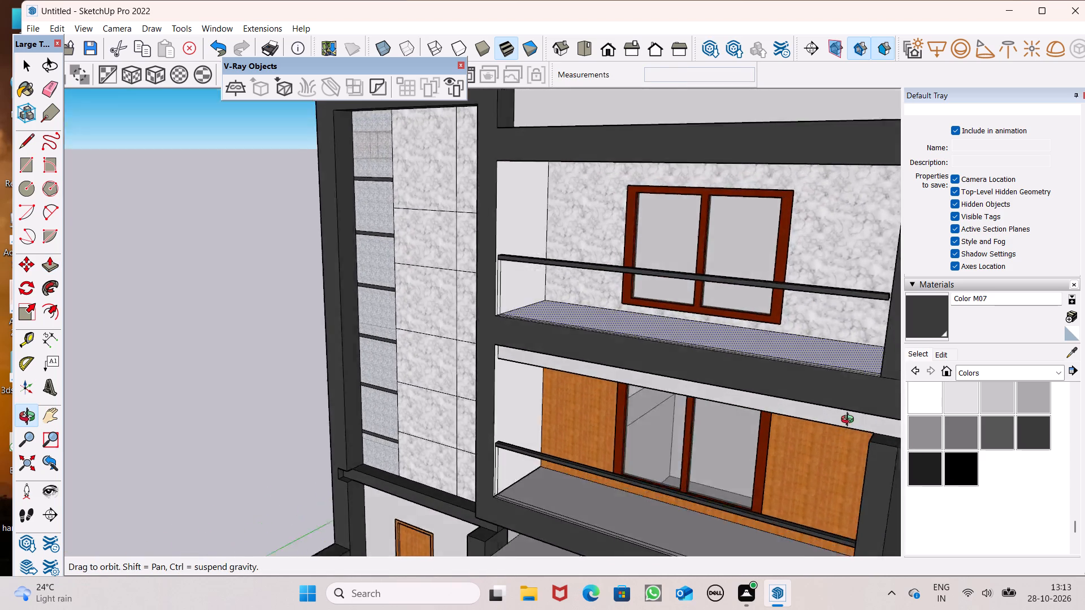
middle_drag(850, 421, 828, 397)
scroll(637, 359, down, 6)
middle_drag(680, 382, 823, 351)
scroll(743, 267, up, 6)
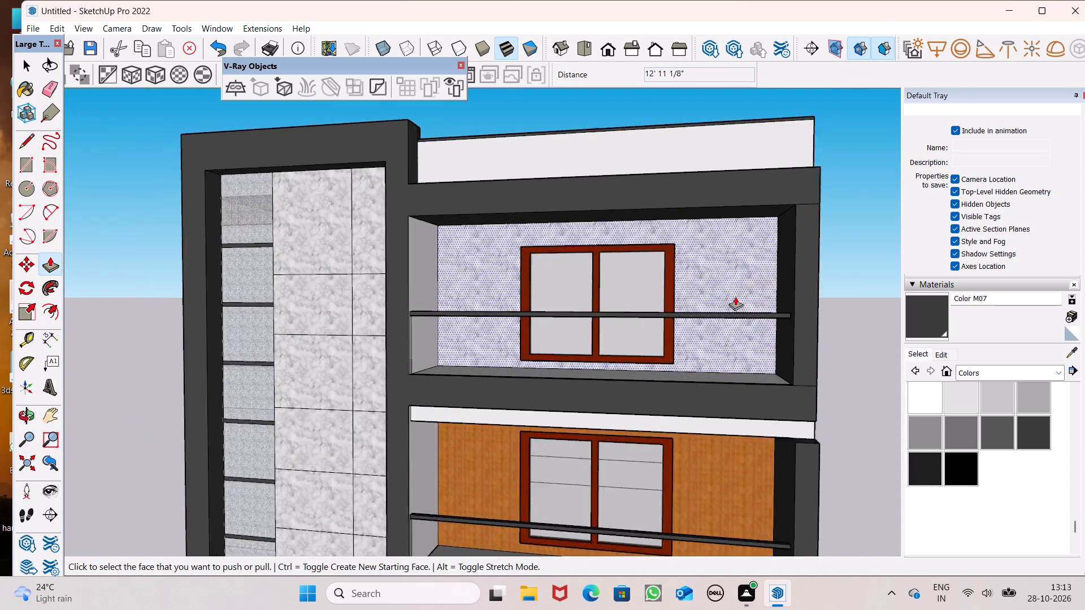
scroll(735, 297, up, 2)
scroll(830, 336, up, 8)
scroll(753, 293, up, 7)
scroll(840, 348, up, 1)
middle_drag(840, 351, 807, 355)
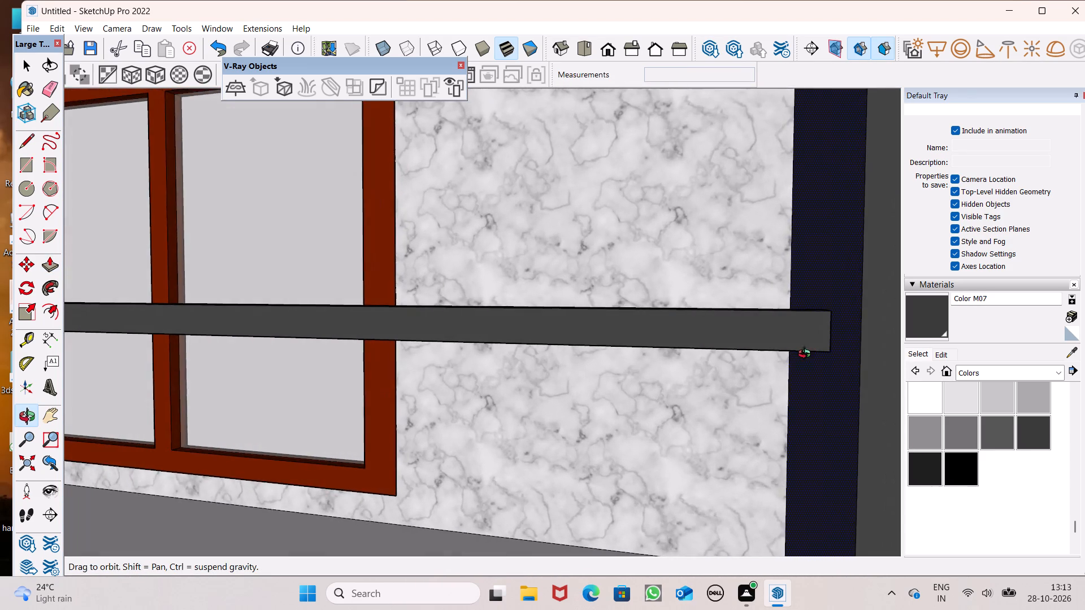
middle_drag(807, 355, 769, 382)
scroll(858, 343, up, 8)
scroll(750, 335, down, 3)
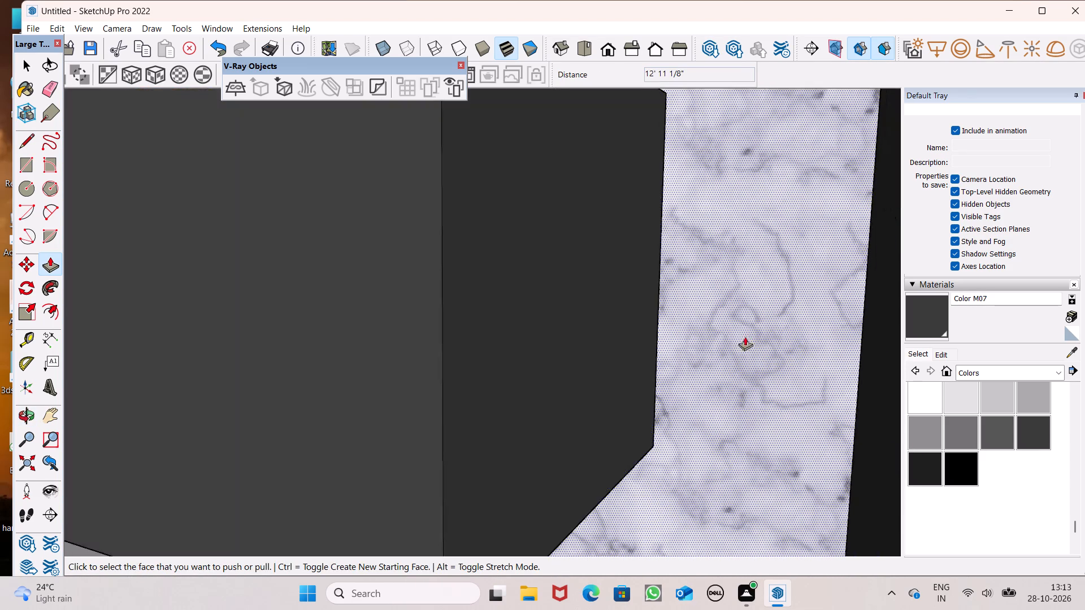
drag(682, 351, 775, 384)
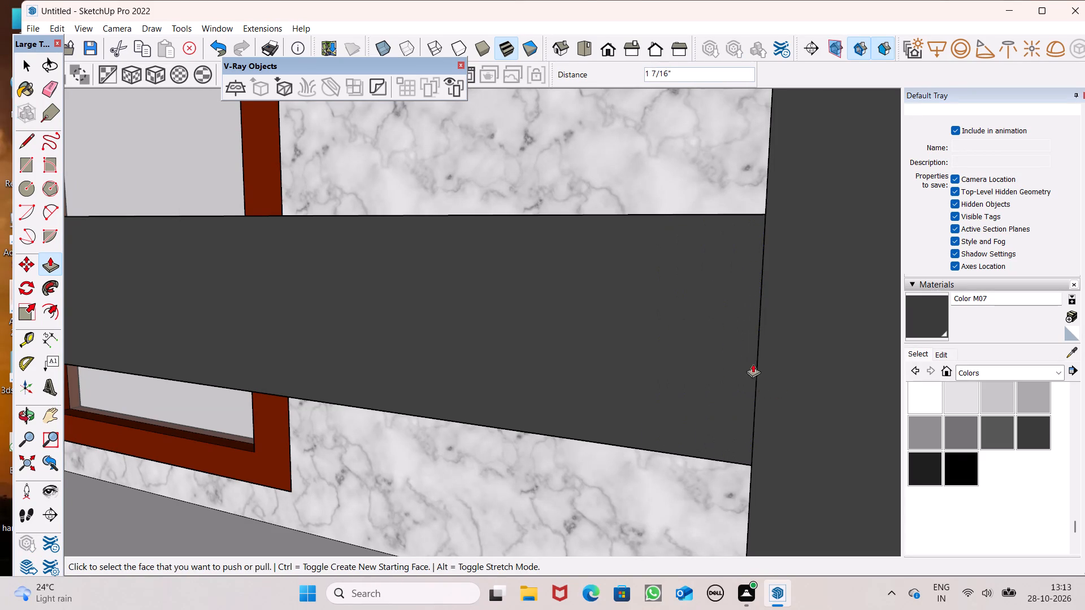
Push/pull the upper handrail's end face a further 5/16" to meet the side pillar.
scroll(694, 301, down, 8)
middle_drag(685, 359, 795, 424)
scroll(610, 300, down, 12)
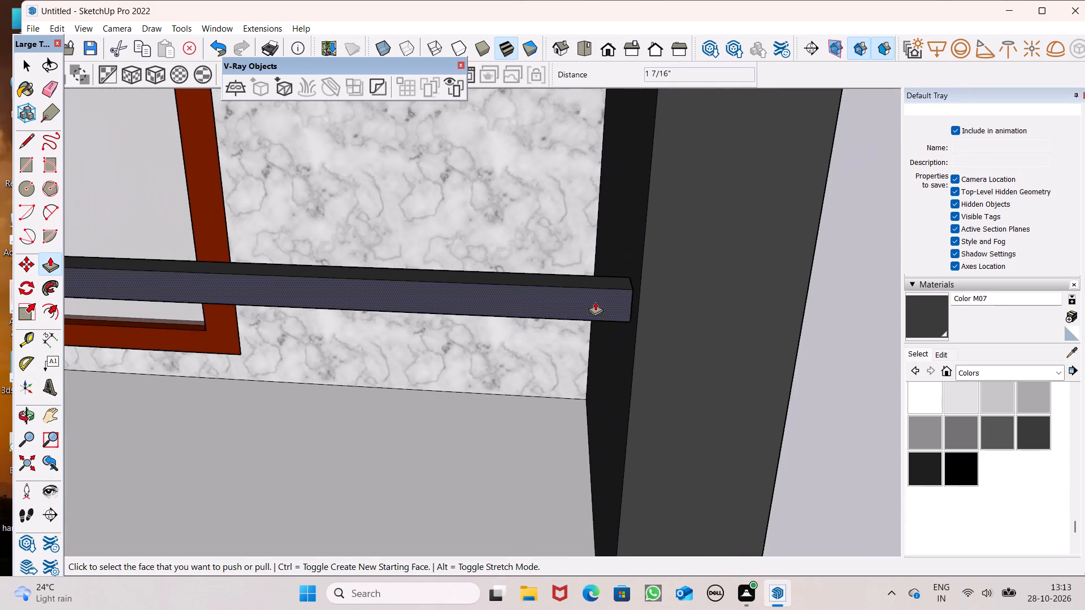
scroll(595, 287, down, 6)
scroll(626, 290, up, 16)
scroll(570, 286, up, 8)
middle_drag(616, 295, 609, 295)
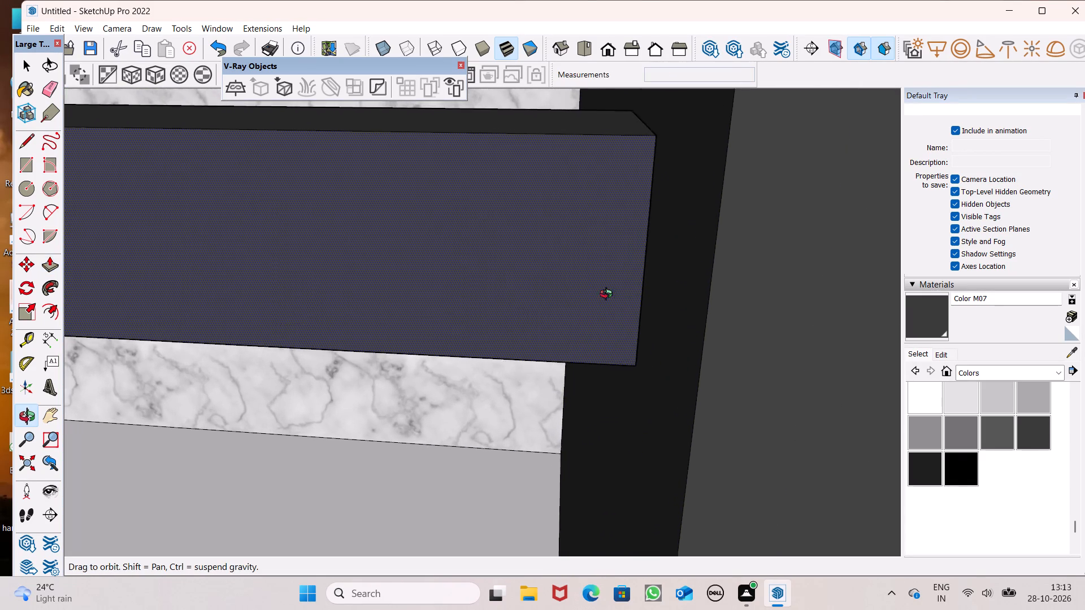
middle_drag(609, 295, 563, 270)
scroll(606, 265, up, 2)
middle_drag(637, 306, 648, 295)
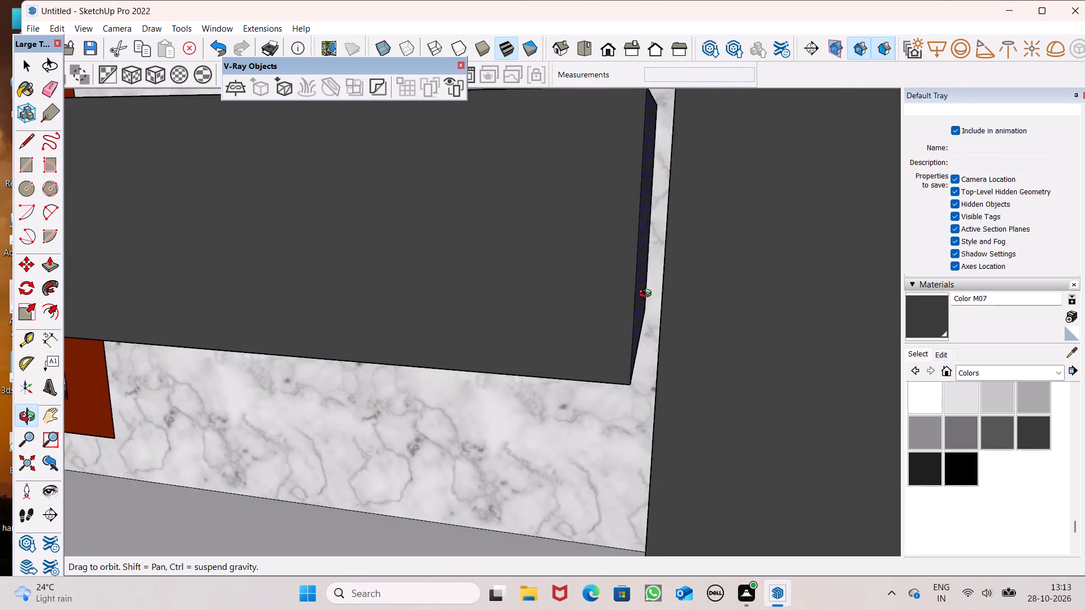
middle_drag(648, 295, 649, 293)
drag(641, 294, 666, 307)
Examine the upper handrail's end against the side pillar from below, above and in front.
scroll(670, 255, down, 2)
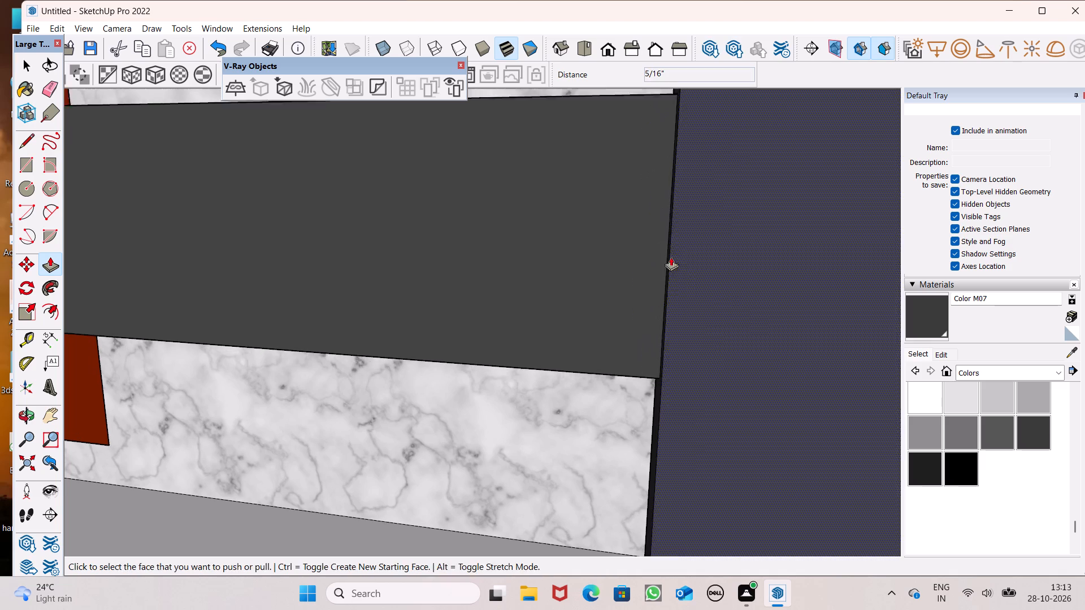
scroll(671, 257, down, 3)
middle_drag(753, 315, 770, 207)
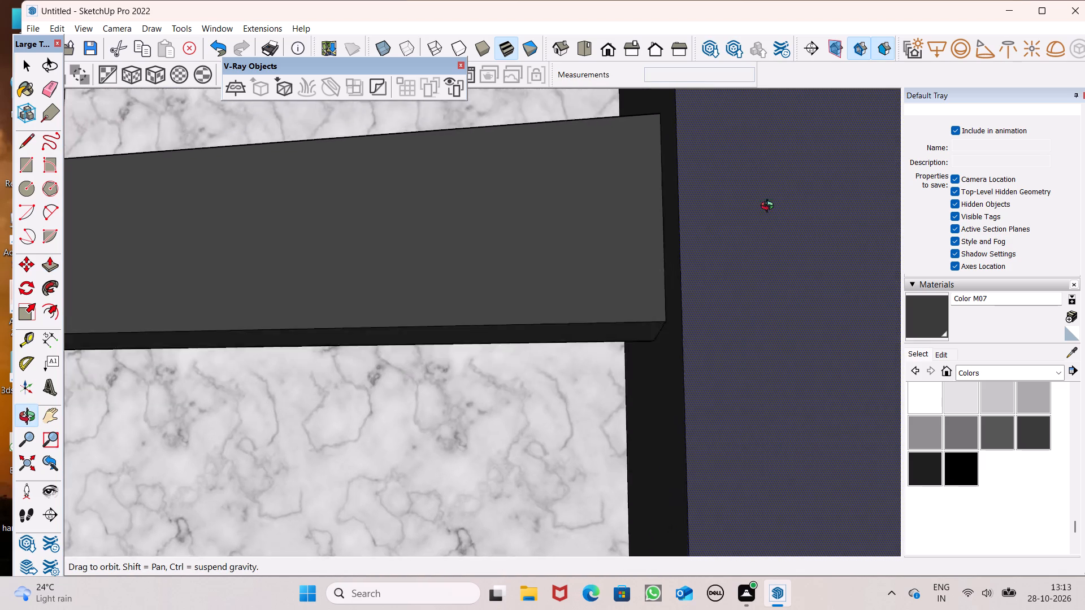
middle_drag(770, 207, 714, 112)
middle_drag(629, 328, 648, 238)
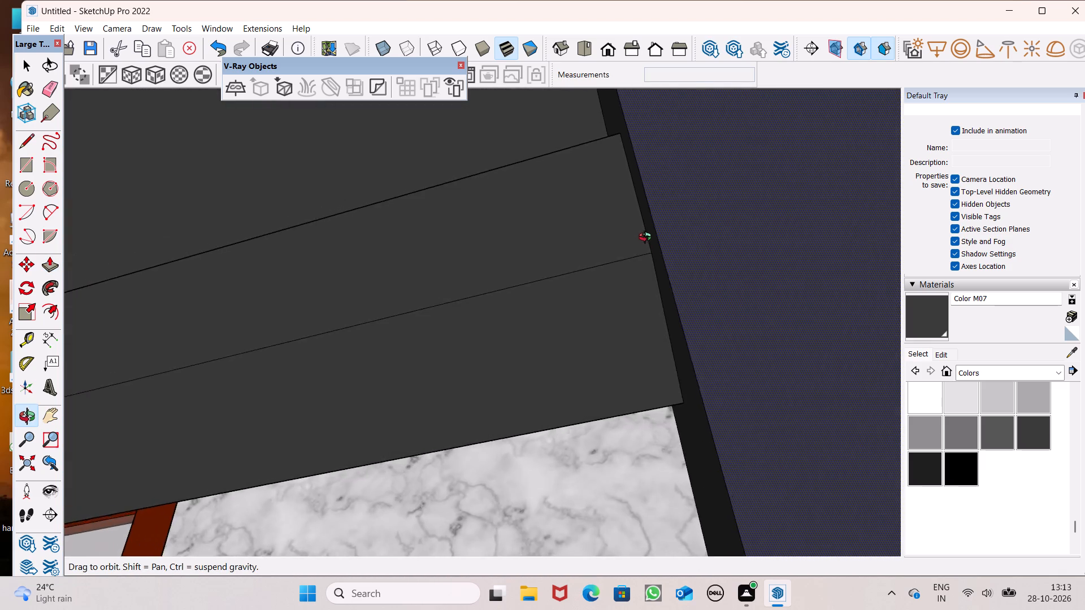
middle_drag(648, 238, 688, 525)
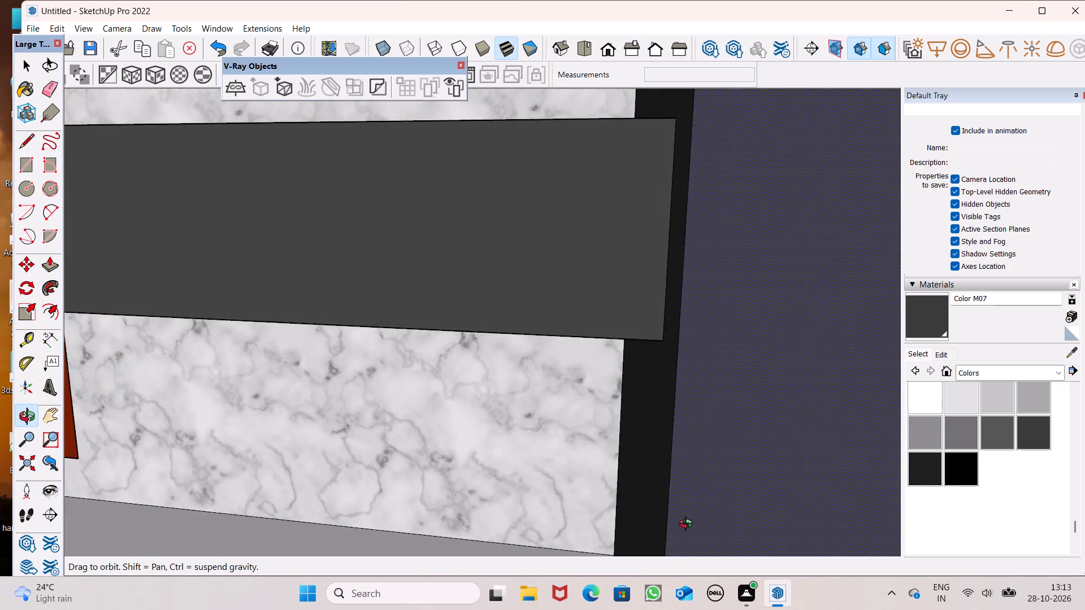
middle_drag(688, 525, 714, 517)
scroll(715, 522, up, 2)
scroll(653, 359, down, 5)
scroll(645, 289, down, 13)
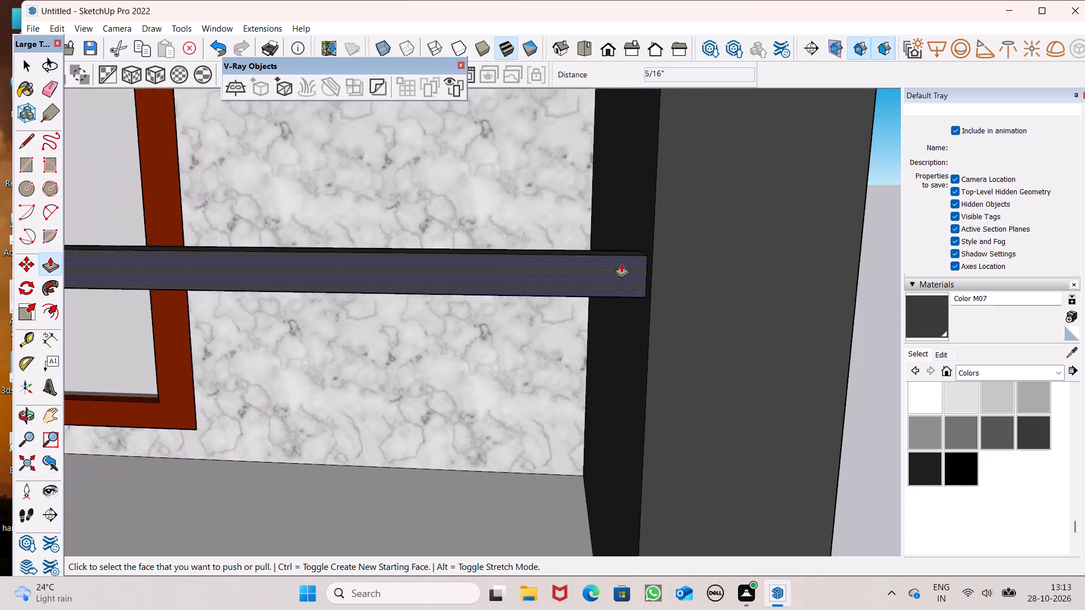
scroll(621, 263, down, 20)
scroll(621, 263, down, 2)
Review both balcony handrails and floors on the whole front elevation from several angles.
key(space)
scroll(697, 256, down, 4)
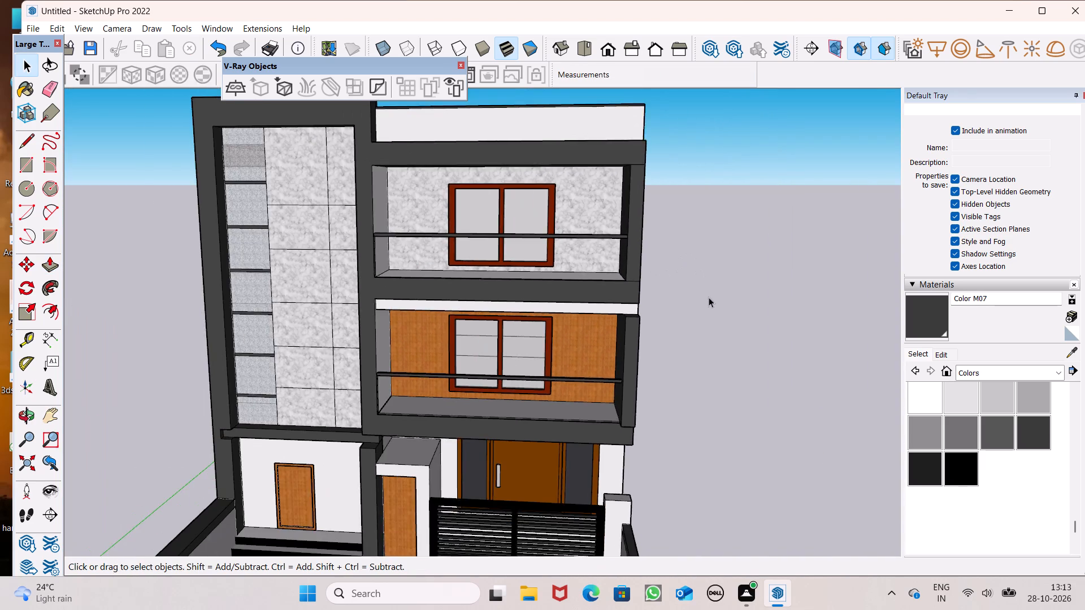
middle_drag(695, 337, 595, 419)
scroll(595, 419, up, 1)
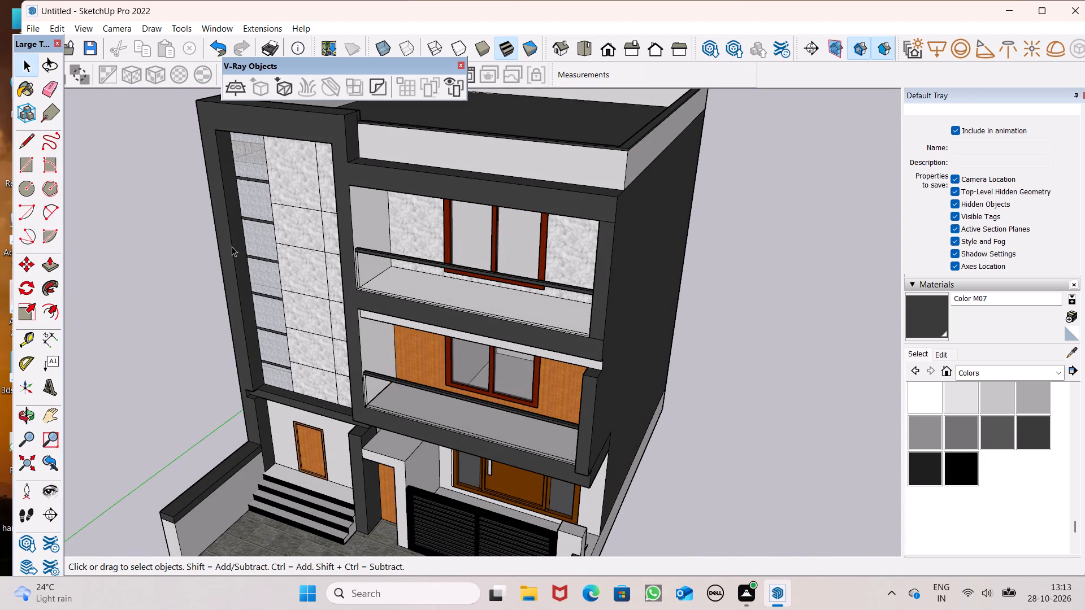
scroll(260, 211, down, 2)
scroll(267, 242, up, 1)
middle_drag(267, 242, 342, 281)
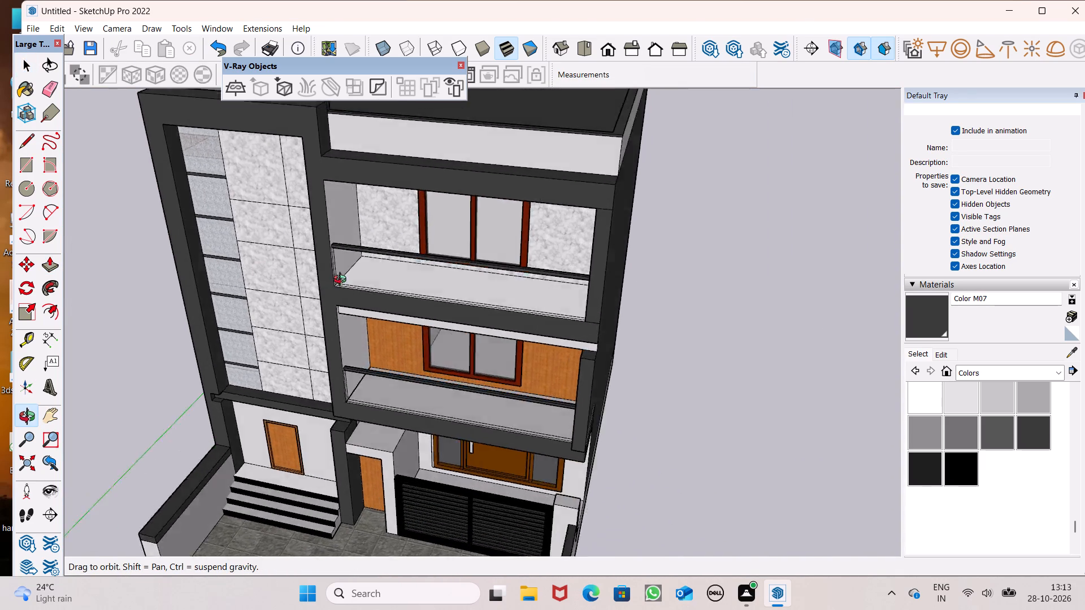
middle_drag(342, 281, 436, 306)
scroll(452, 333, up, 6)
scroll(449, 301, down, 5)
middle_drag(463, 332, 451, 391)
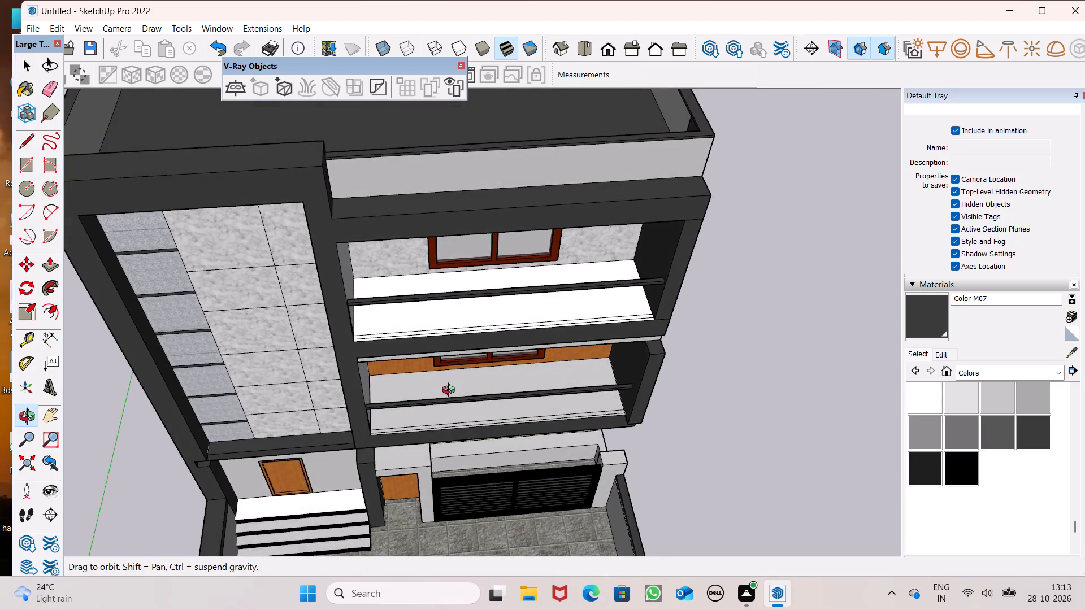
middle_drag(451, 391, 434, 343)
Draw two short 4" edges across the narrow strip on the upper balcony's floor to outline a small rectangle below the handrail.
click(25, 168)
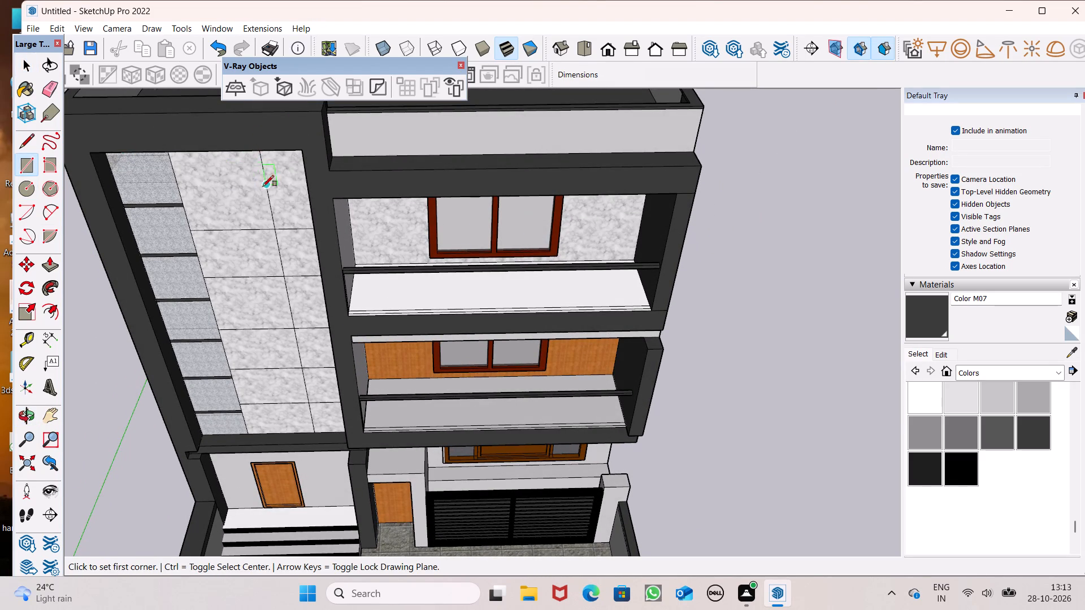
scroll(263, 188, down, 2)
middle_drag(303, 249, 307, 353)
scroll(476, 365, up, 7)
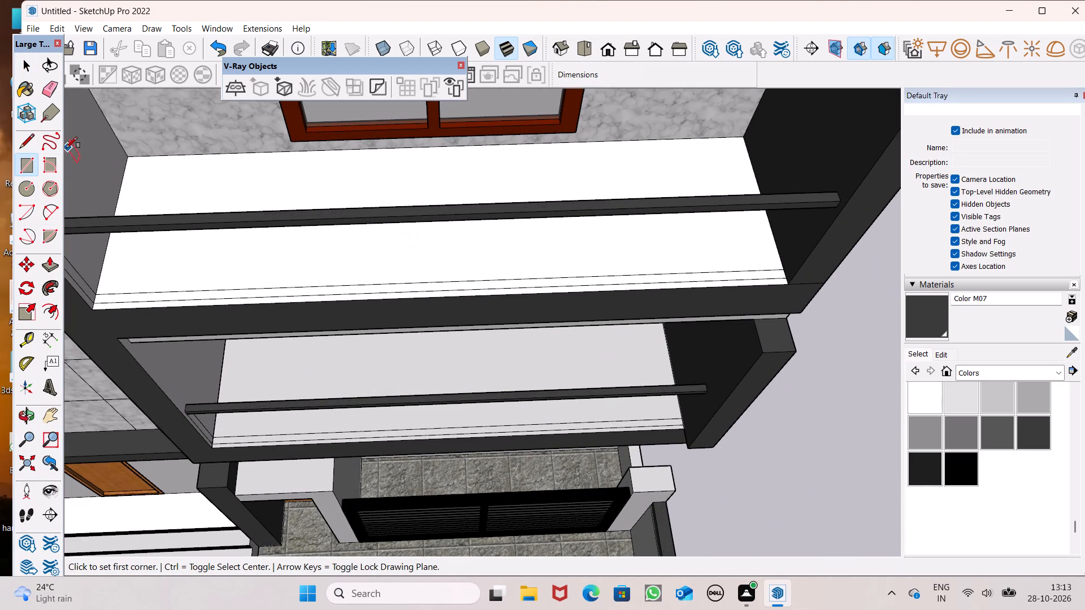
click(27, 145)
scroll(308, 171, down, 3)
middle_click(354, 243)
scroll(547, 185, down, 4)
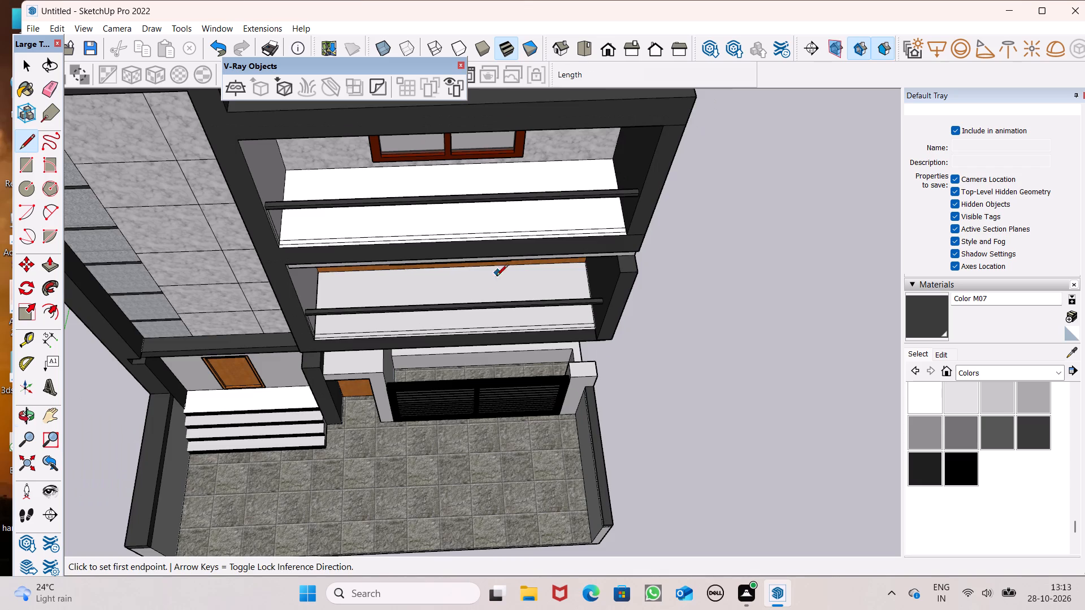
middle_drag(496, 278, 448, 287)
scroll(327, 251, up, 7)
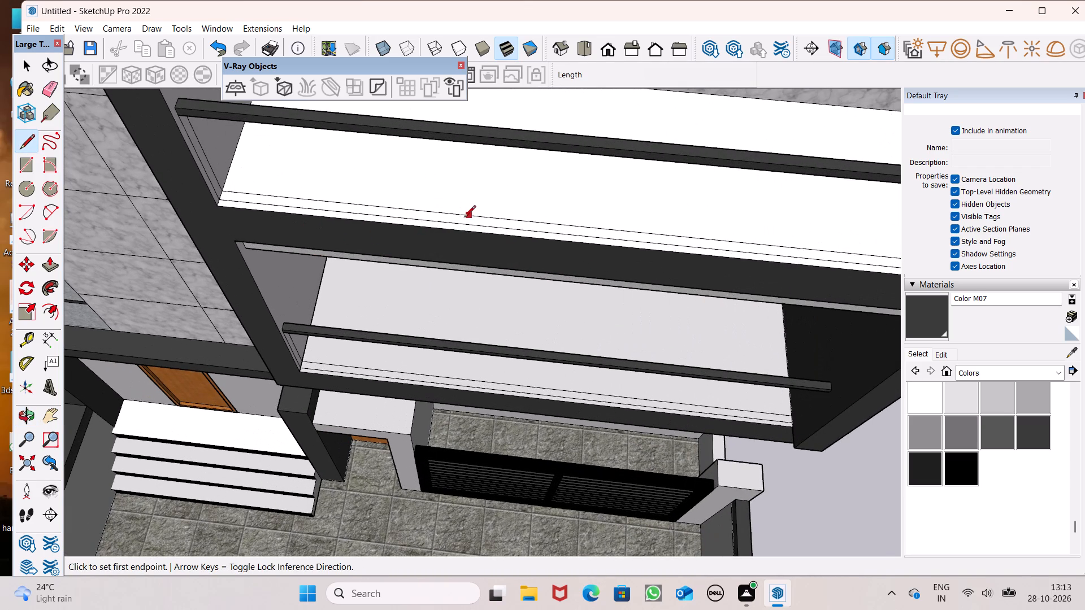
scroll(462, 217, down, 4)
middle_drag(488, 228, 511, 251)
scroll(524, 233, up, 6)
scroll(461, 246, up, 4)
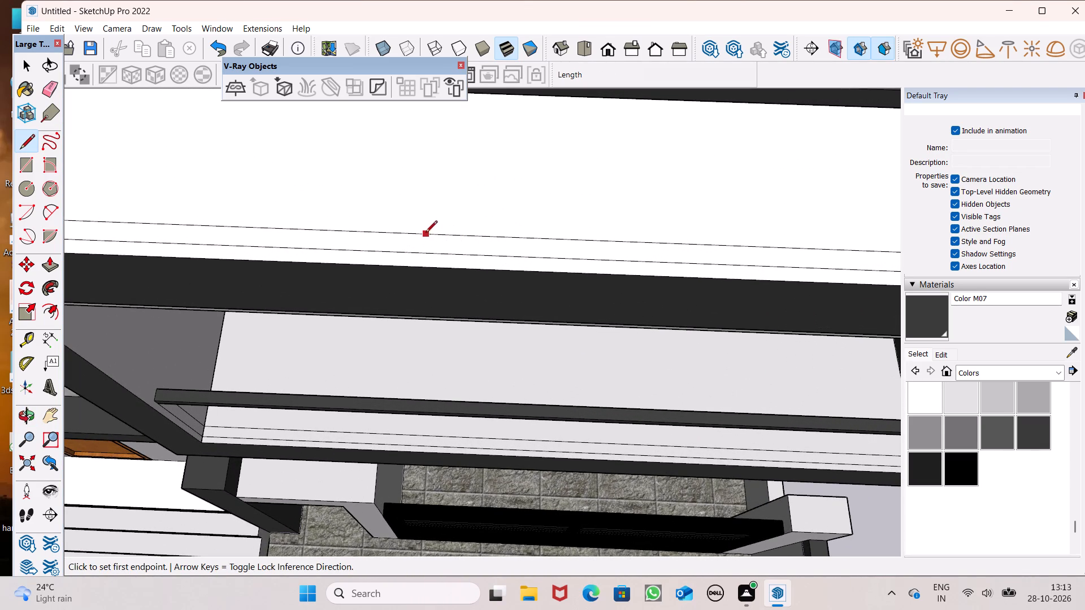
click(422, 237)
click(420, 254)
click(455, 237)
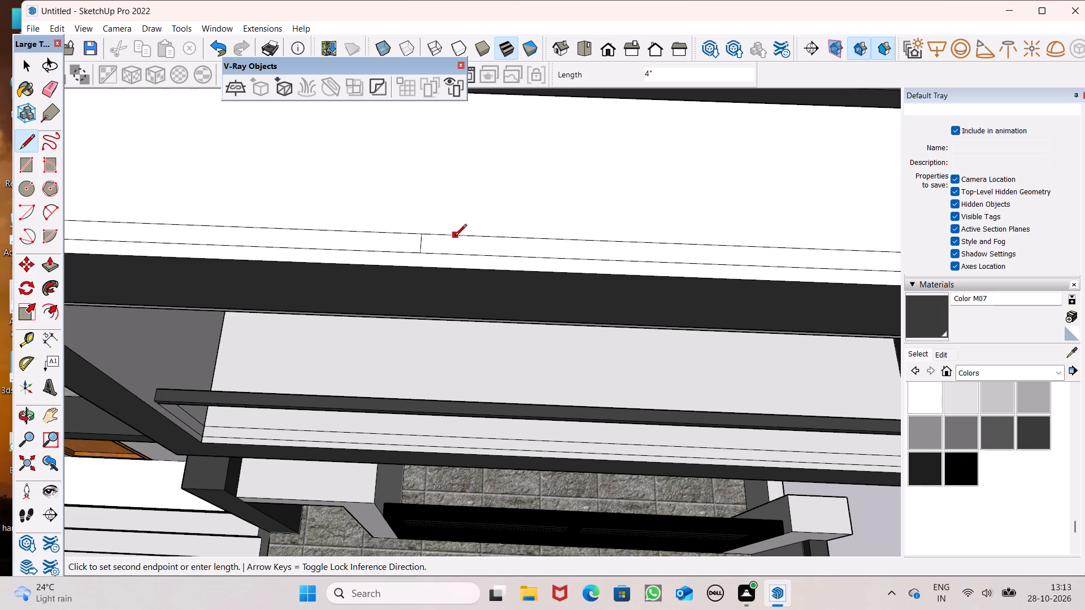
click(455, 252)
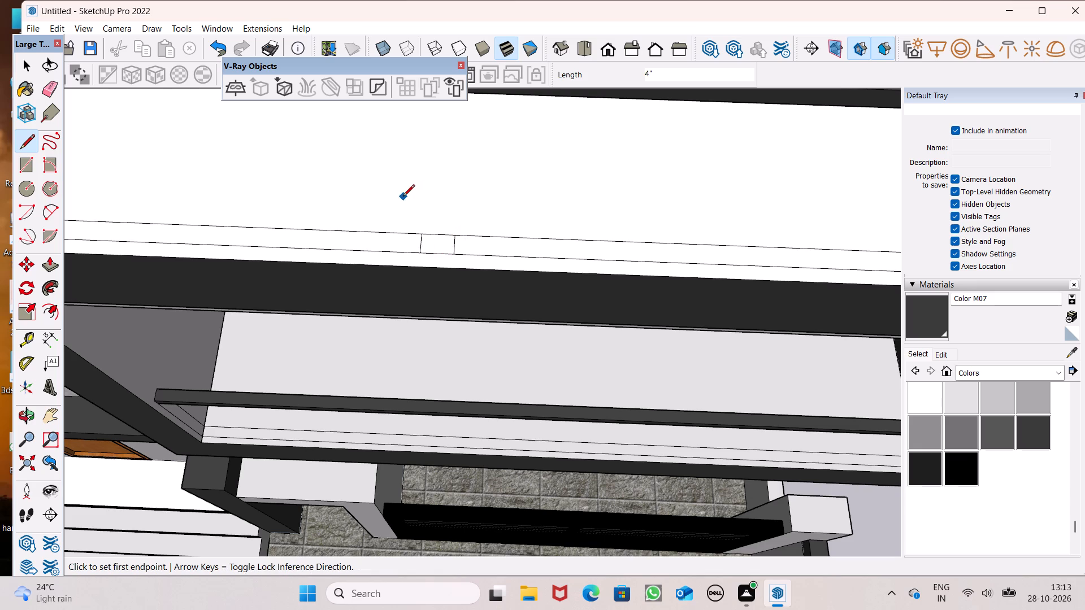
key(space)
scroll(338, 240, down, 8)
scroll(376, 208, down, 3)
scroll(385, 228, up, 6)
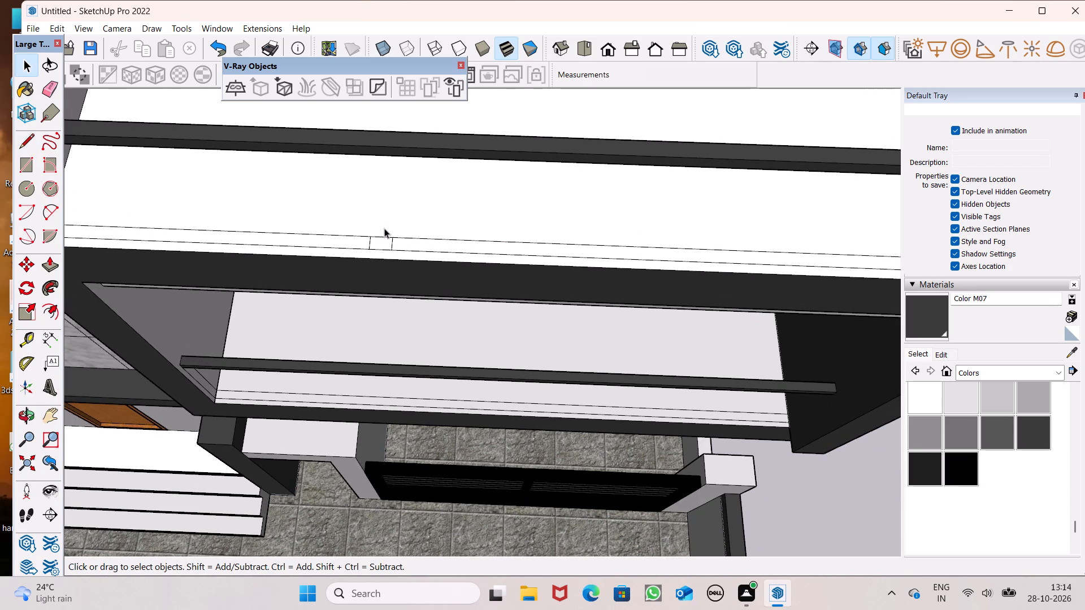
Undo the second short edge on the upper balcony's floor strip and redraw it closer to the first edge, outlining a narrower rectangle.
key(ctrl+z)
drag(28, 146, 33, 147)
scroll(267, 204, up, 5)
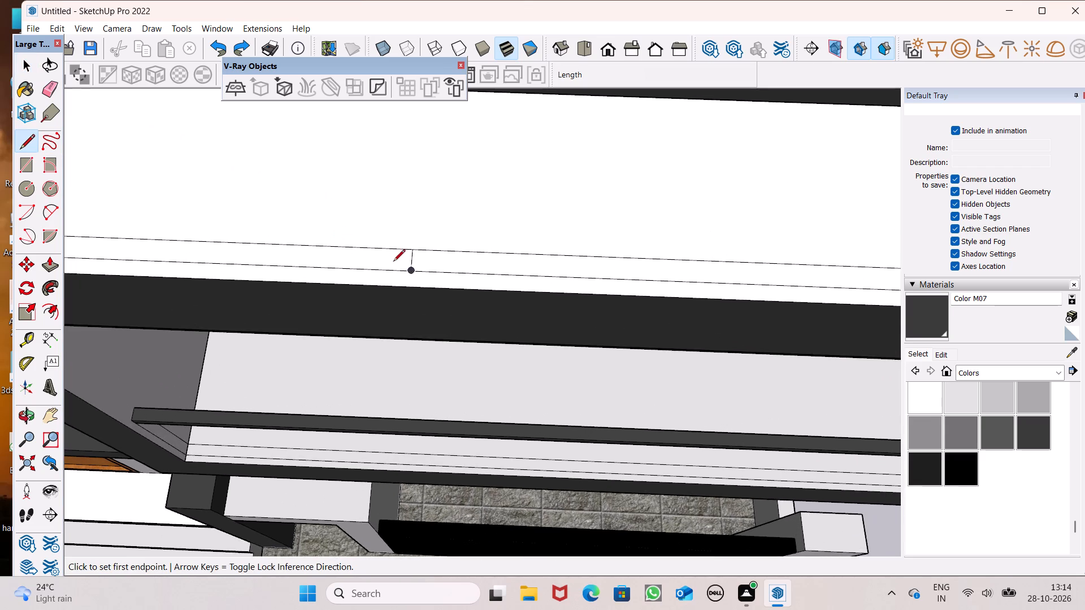
scroll(427, 251, up, 4)
click(441, 251)
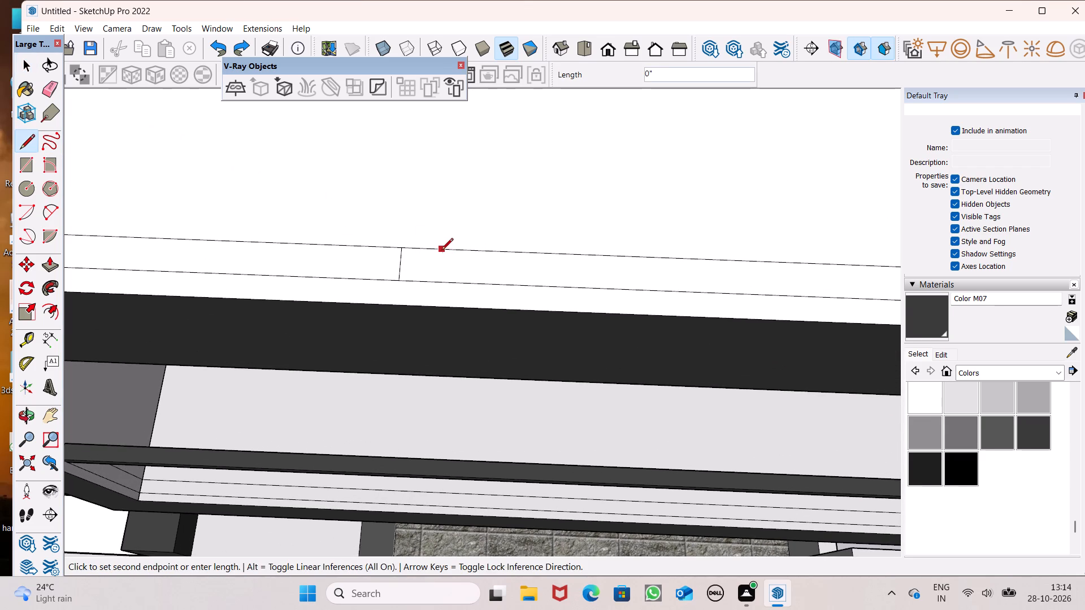
drag(437, 281, 432, 281)
key(space)
scroll(294, 237, down, 7)
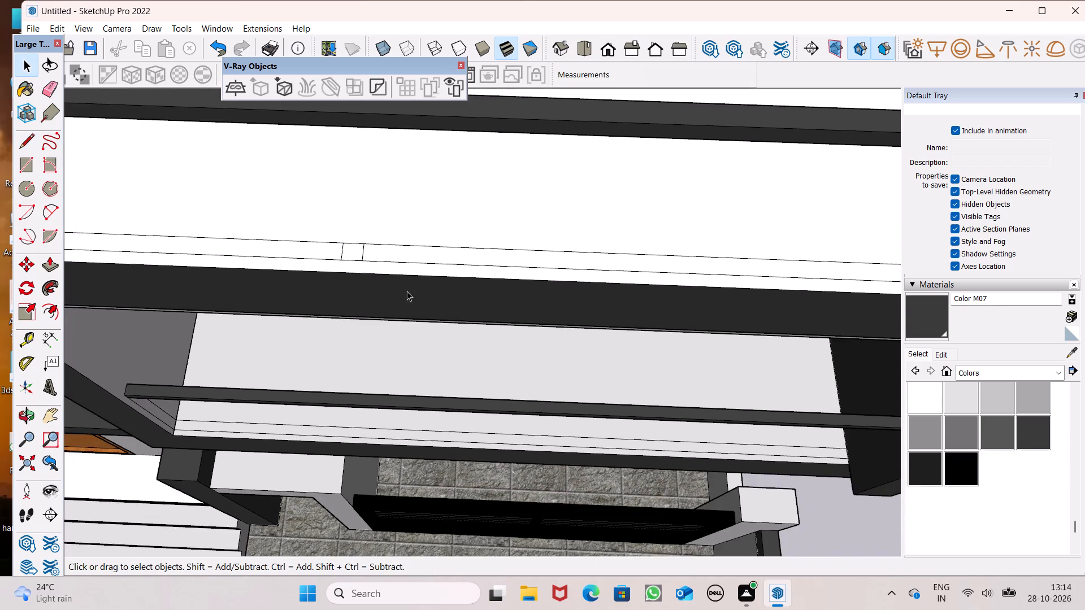
scroll(407, 290, down, 8)
scroll(388, 271, up, 4)
Copy the small rectangle about 6' 8 3/16" along the upper balcony's floor strip, away from the stone-clad wall.
double_click(367, 263)
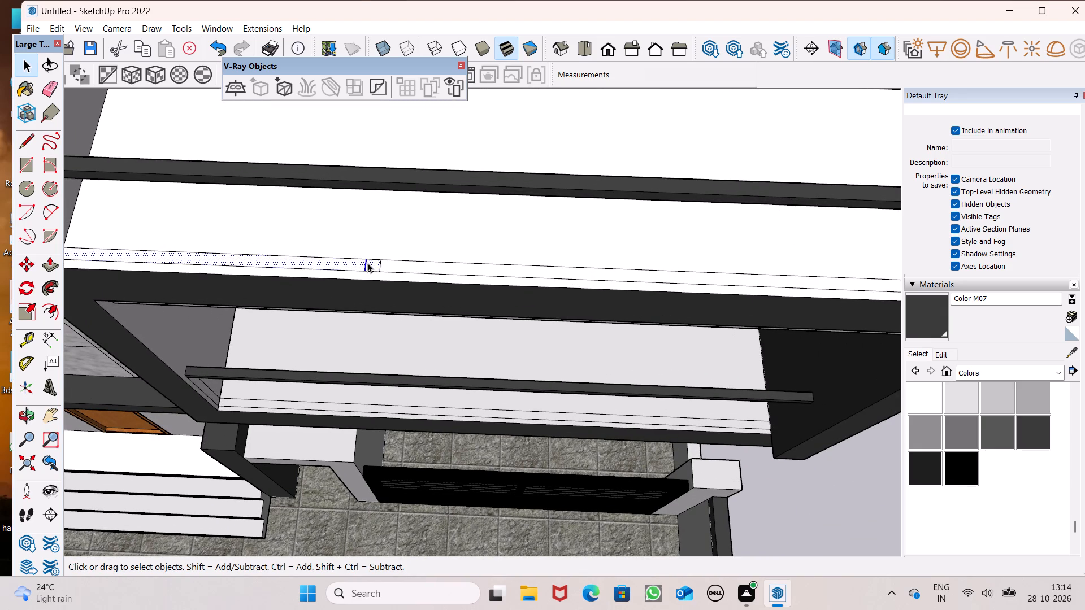
scroll(380, 282, down, 7)
drag(709, 426, 702, 399)
scroll(314, 242, up, 2)
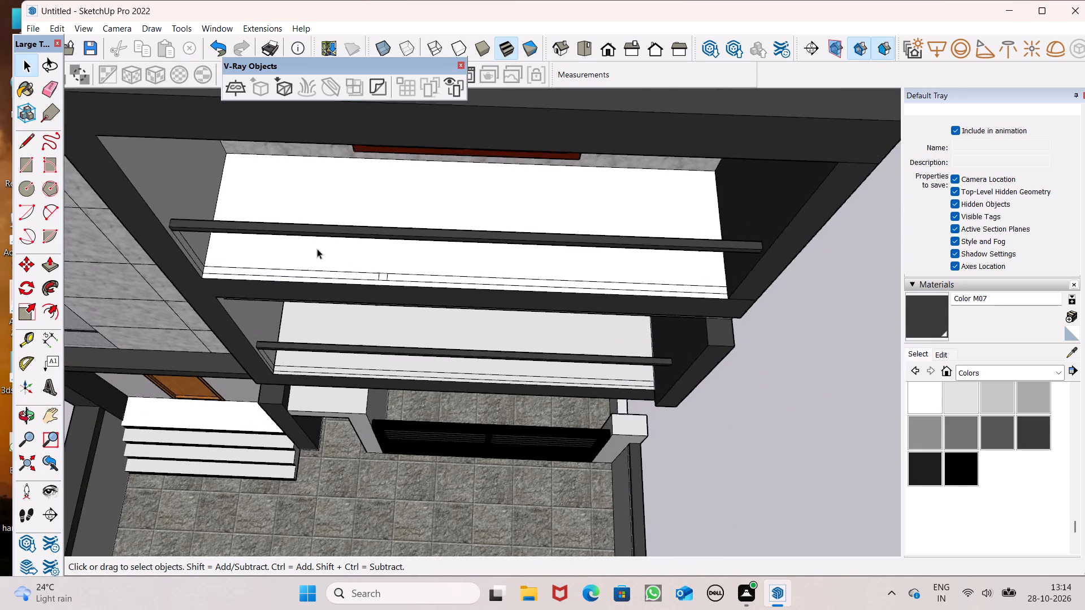
scroll(317, 249, up, 2)
scroll(397, 281, up, 4)
double_click(394, 279)
scroll(394, 279, down, 3)
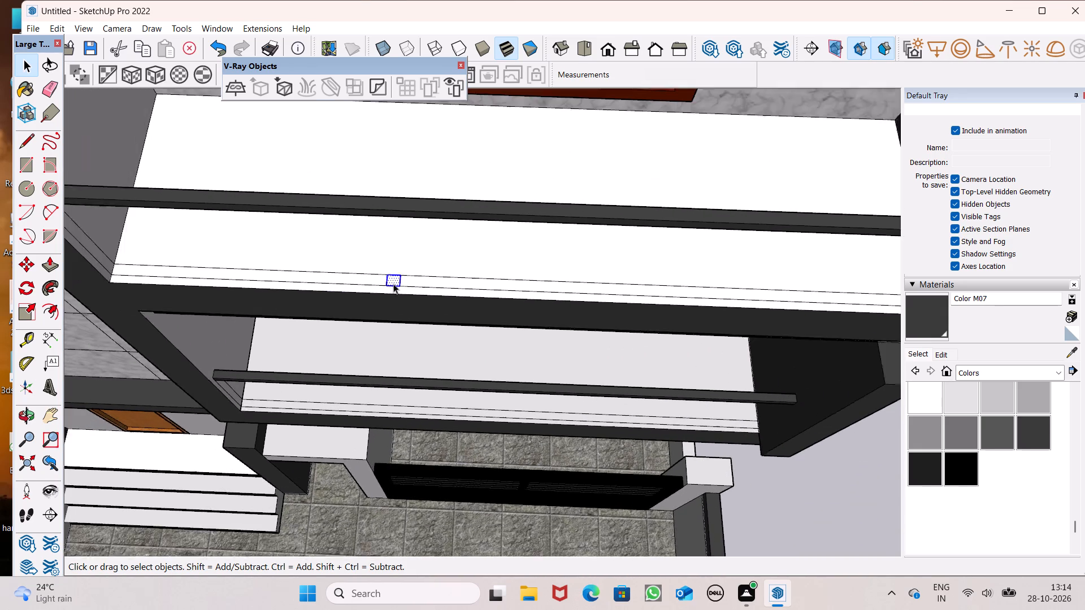
scroll(393, 284, down, 2)
key(m)
key(Return)
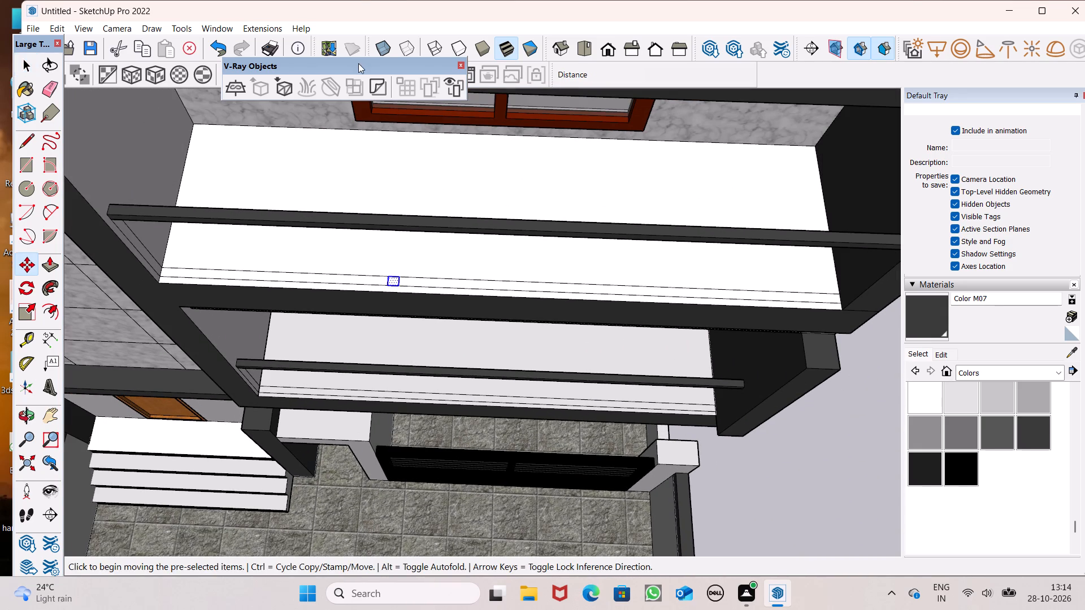
scroll(425, 241, down, 1)
scroll(461, 310, up, 5)
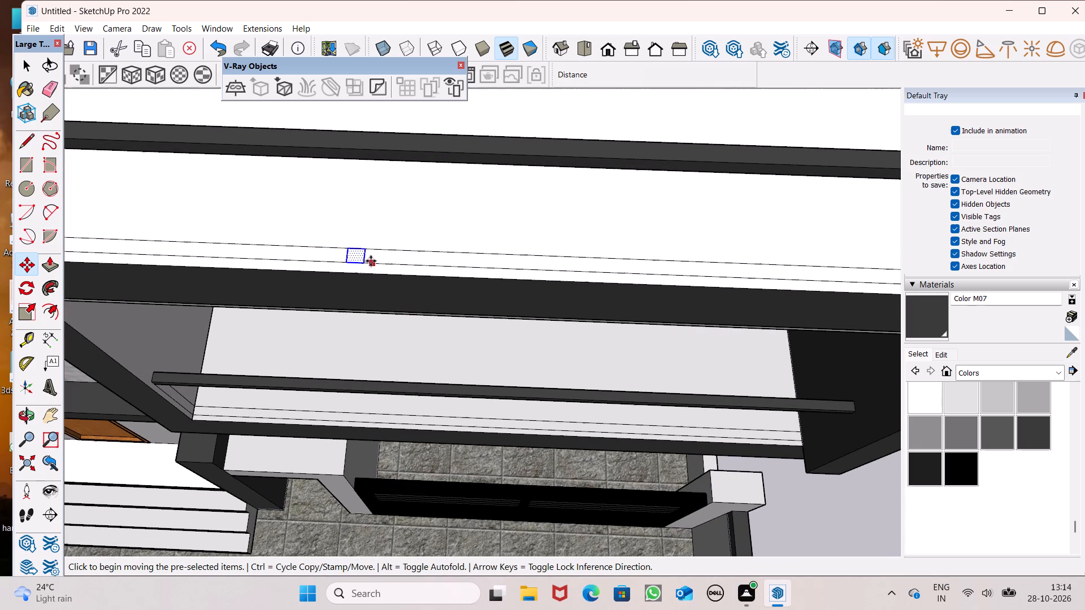
scroll(369, 260, down, 5)
scroll(386, 207, up, 2)
scroll(377, 226, down, 3)
scroll(367, 259, up, 3)
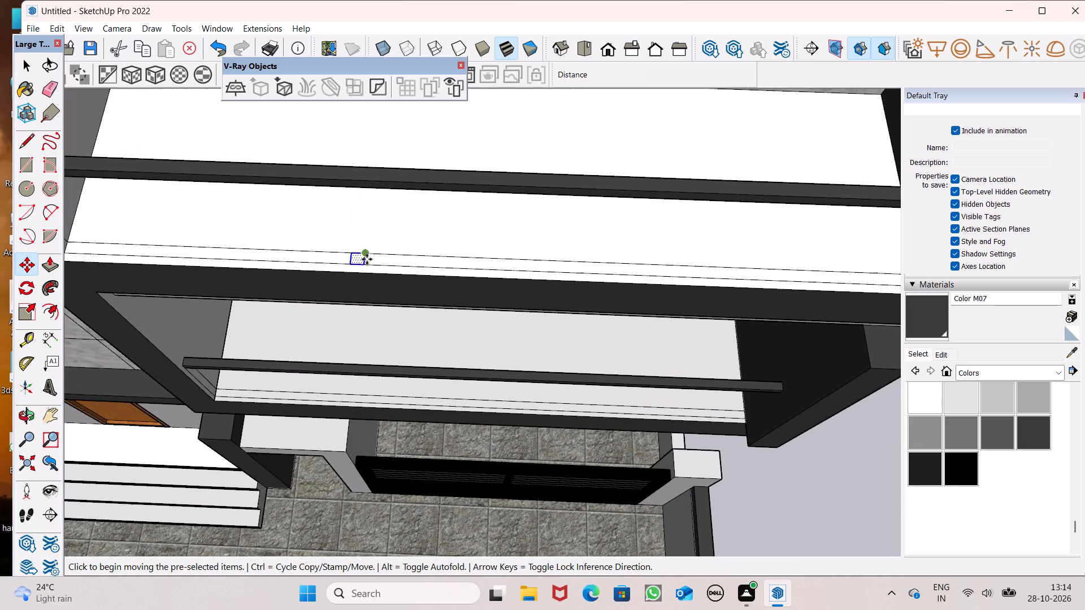
drag(363, 265, 357, 264)
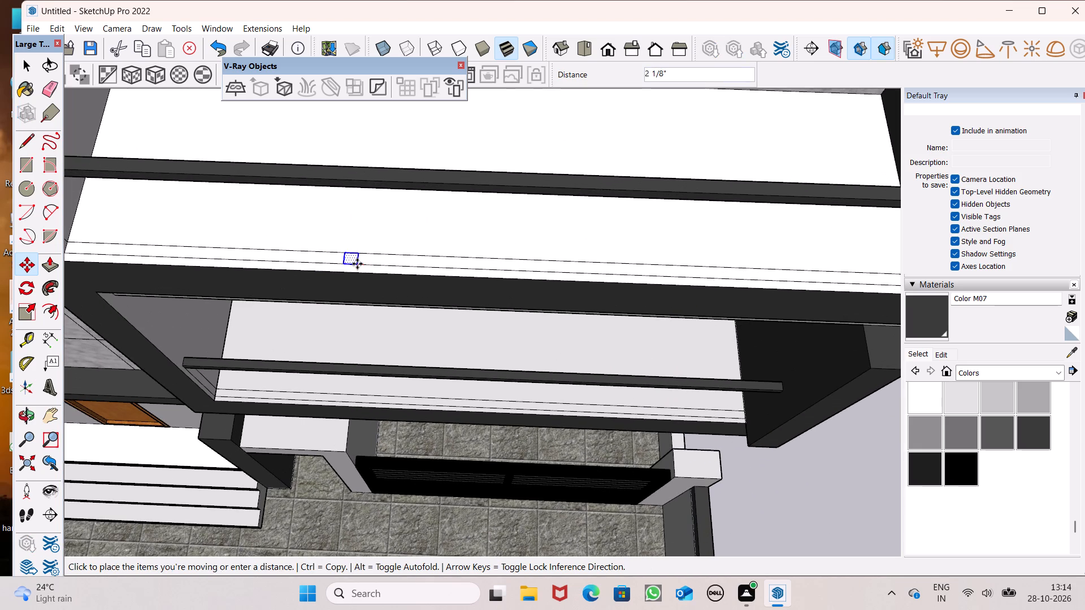
drag(357, 264, 570, 284)
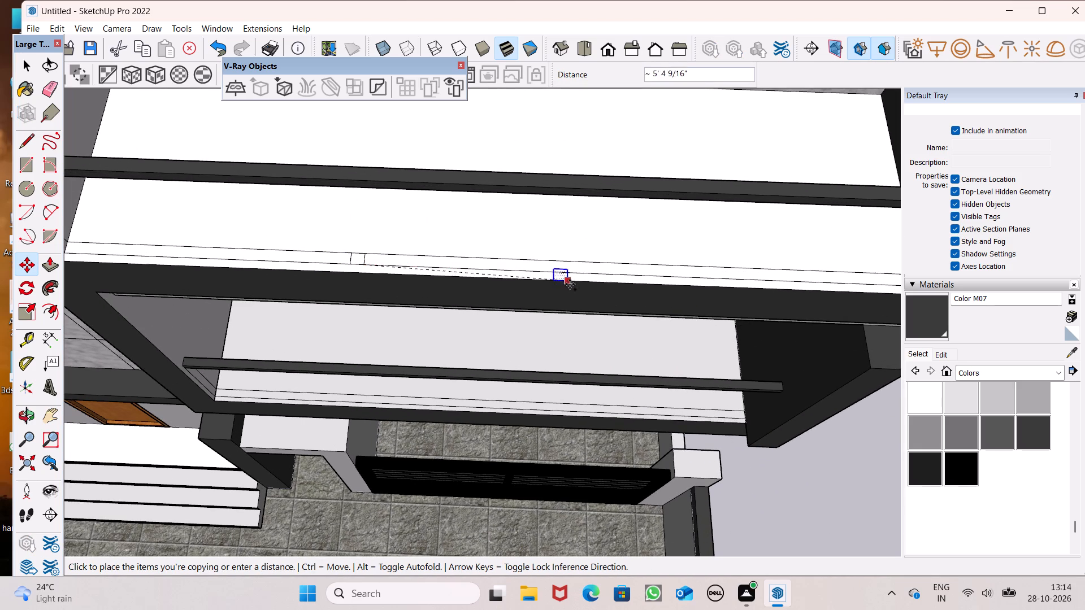
drag(570, 284, 621, 273)
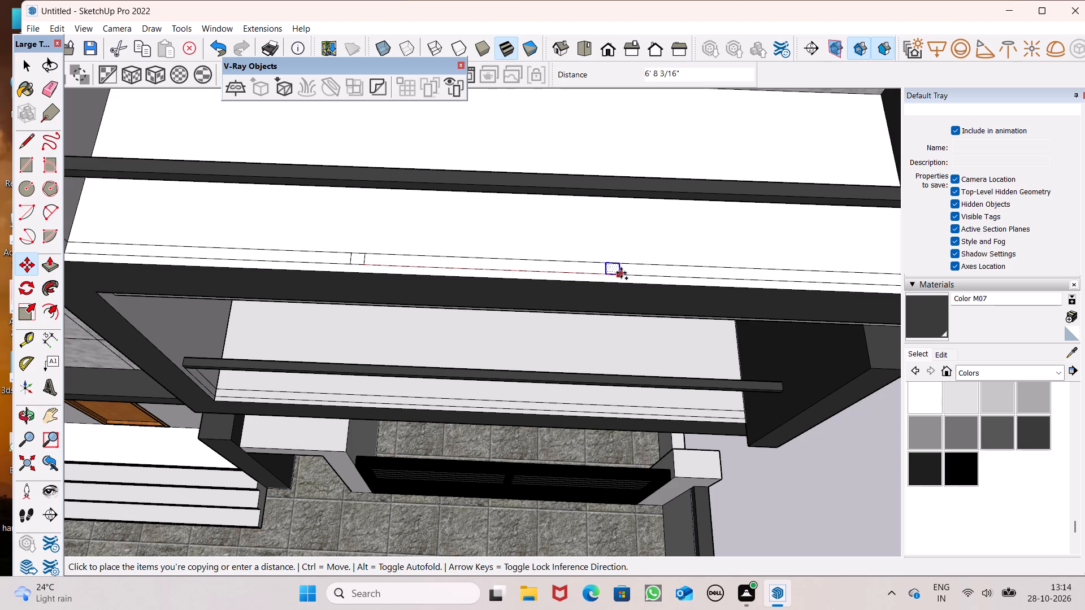
drag(621, 273, 621, 272)
scroll(578, 188, down, 9)
key(space)
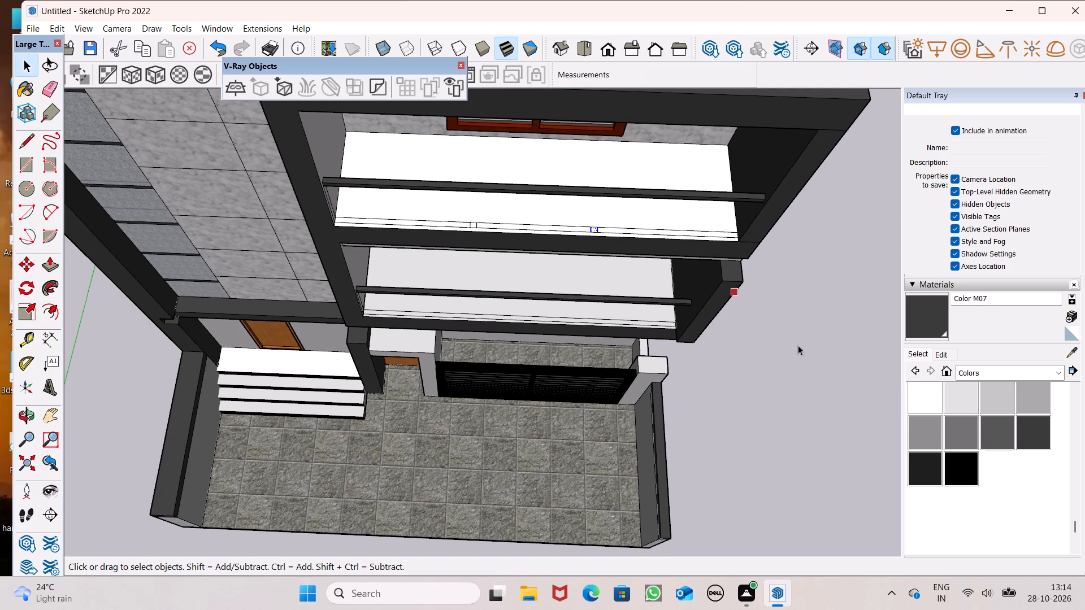
drag(797, 345, 789, 342)
Move the original small rectangle along the upper balcony's floor strip towards the stone-clad wall, widening the gap to its copy.
scroll(325, 318, up, 3)
scroll(384, 274, down, 3)
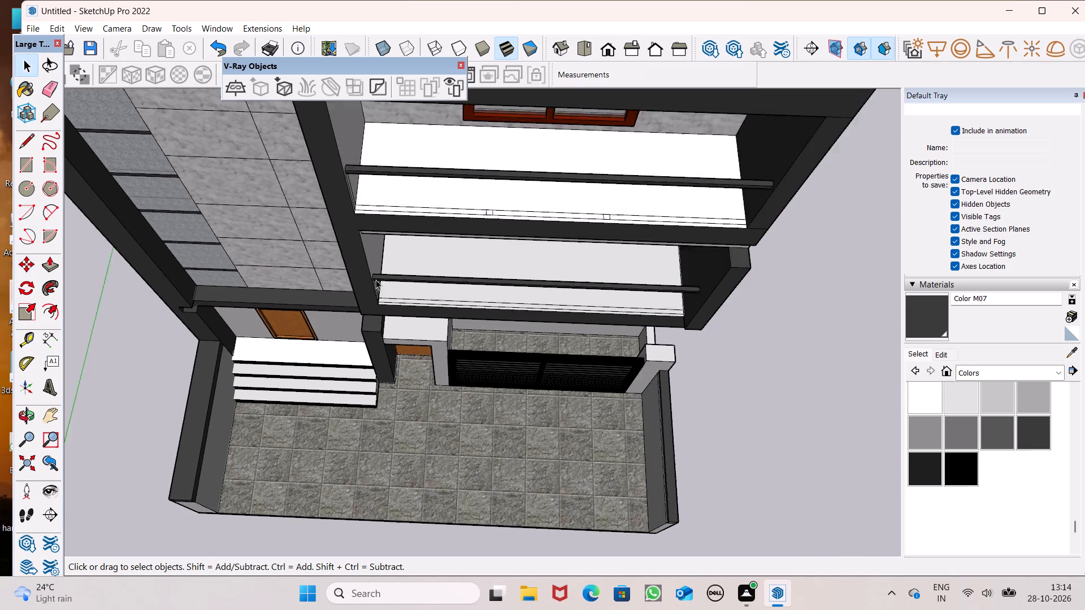
scroll(376, 280, down, 2)
scroll(566, 256, up, 4)
scroll(428, 249, down, 4)
scroll(393, 212, up, 7)
scroll(441, 208, up, 4)
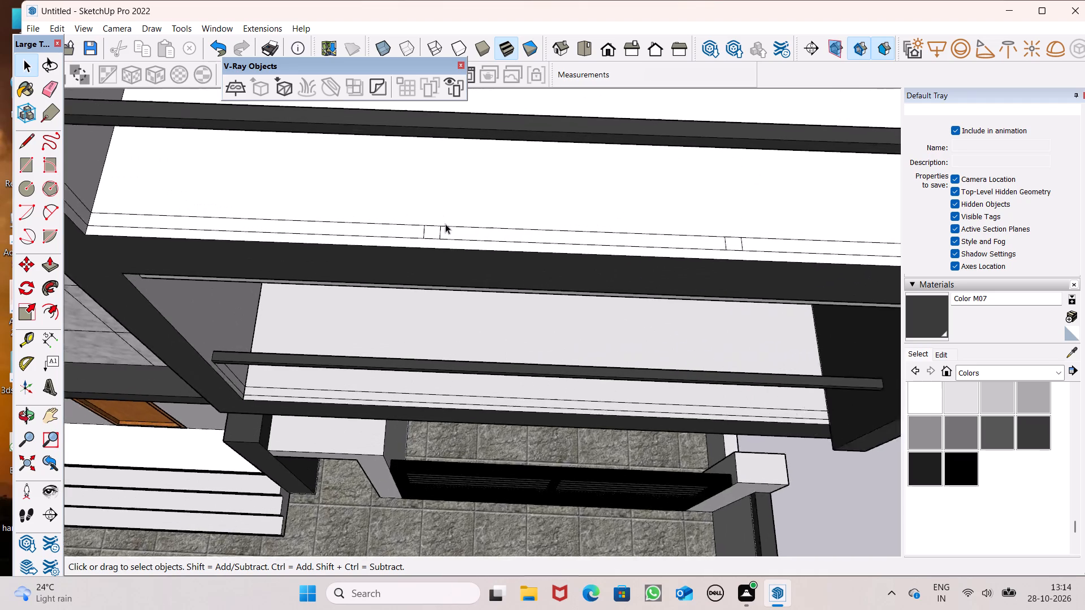
scroll(445, 224, up, 6)
double_click(424, 233)
scroll(424, 234, up, 1)
scroll(424, 237, down, 6)
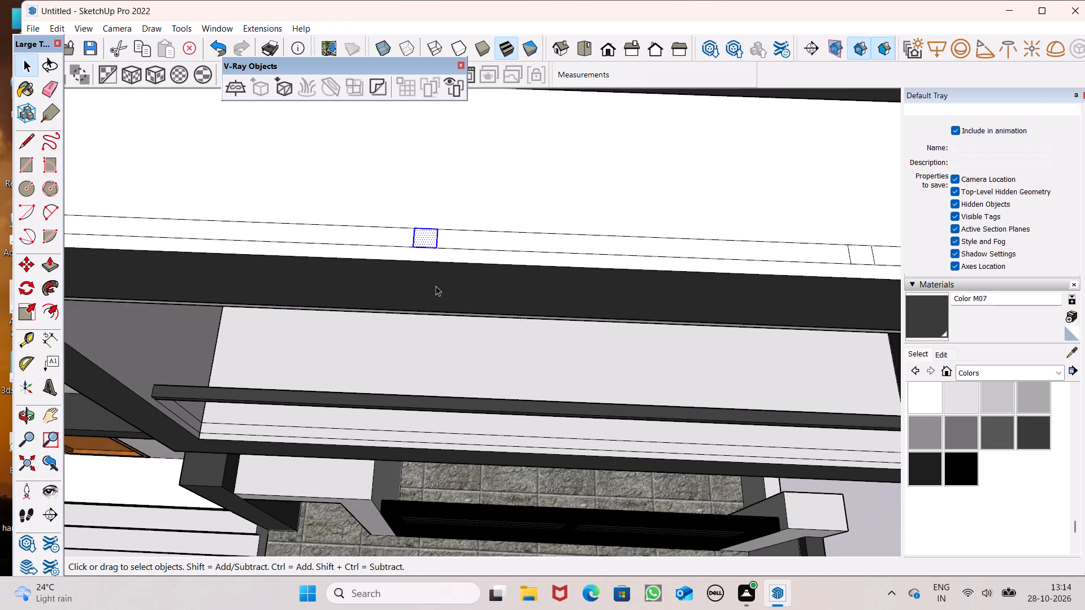
key(m)
key(Return)
scroll(377, 167, down, 6)
scroll(379, 293, up, 5)
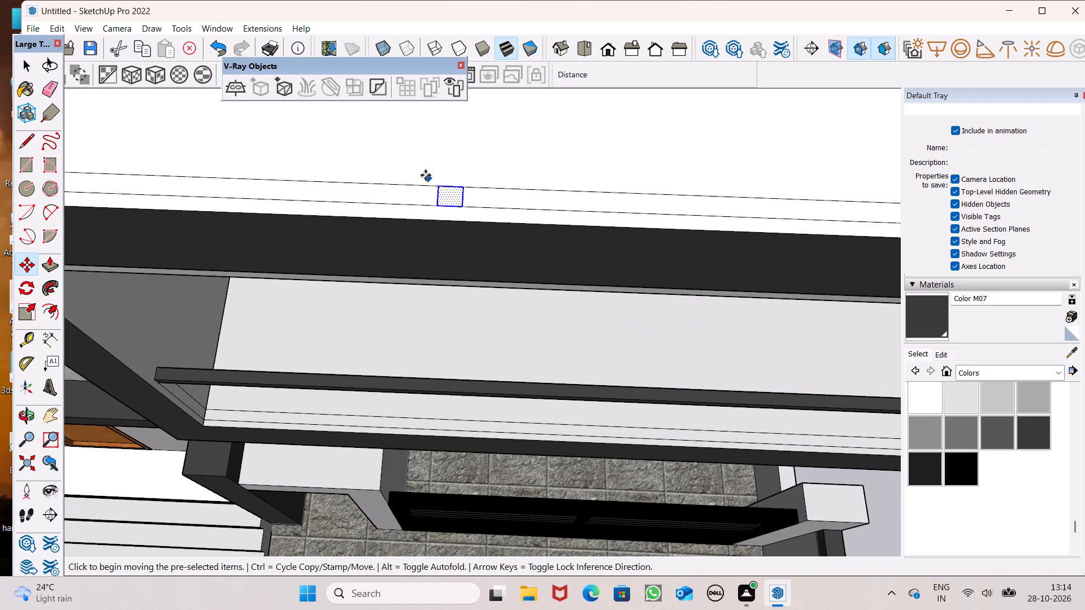
drag(440, 208, 353, 210)
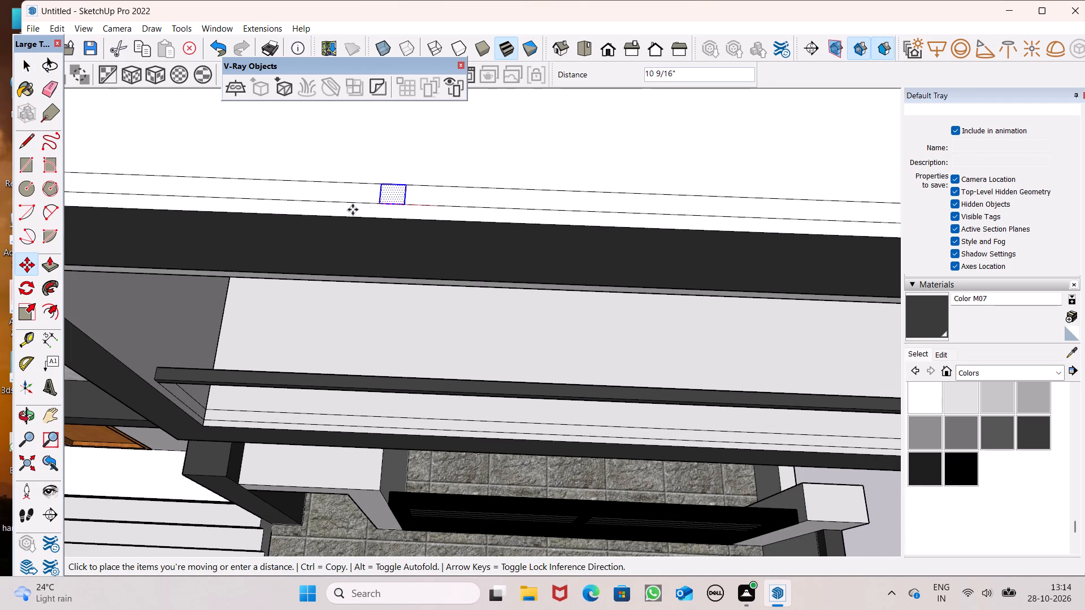
drag(353, 210, 346, 210)
scroll(396, 186, down, 12)
key(space)
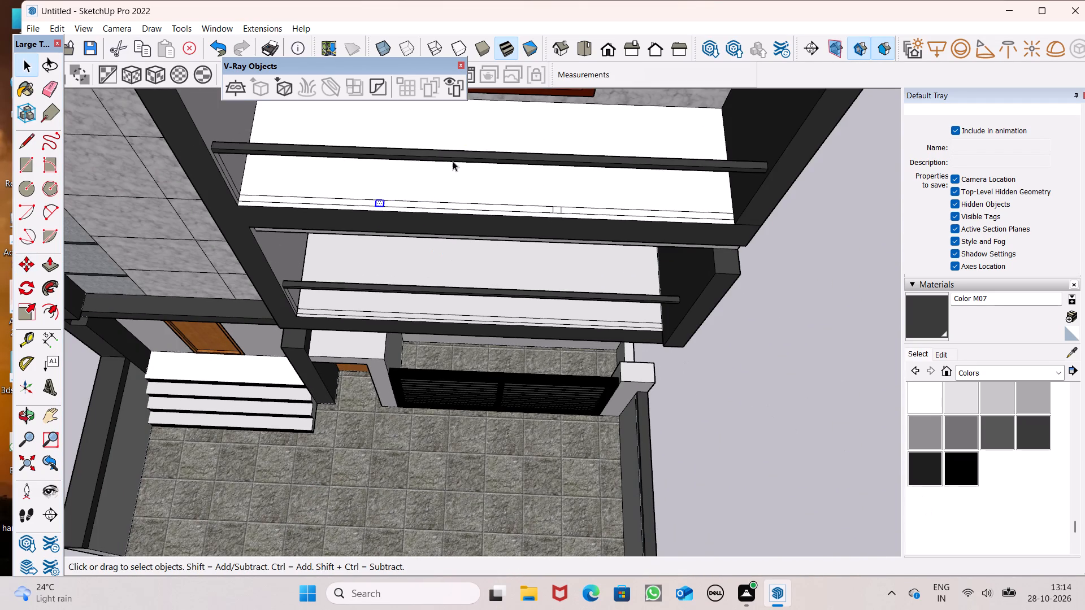
Nudge the moved rectangle slightly back along the upper balcony's floor strip towards its copy.
scroll(363, 118, up, 5)
key(m)
key(Return)
scroll(405, 229, up, 3)
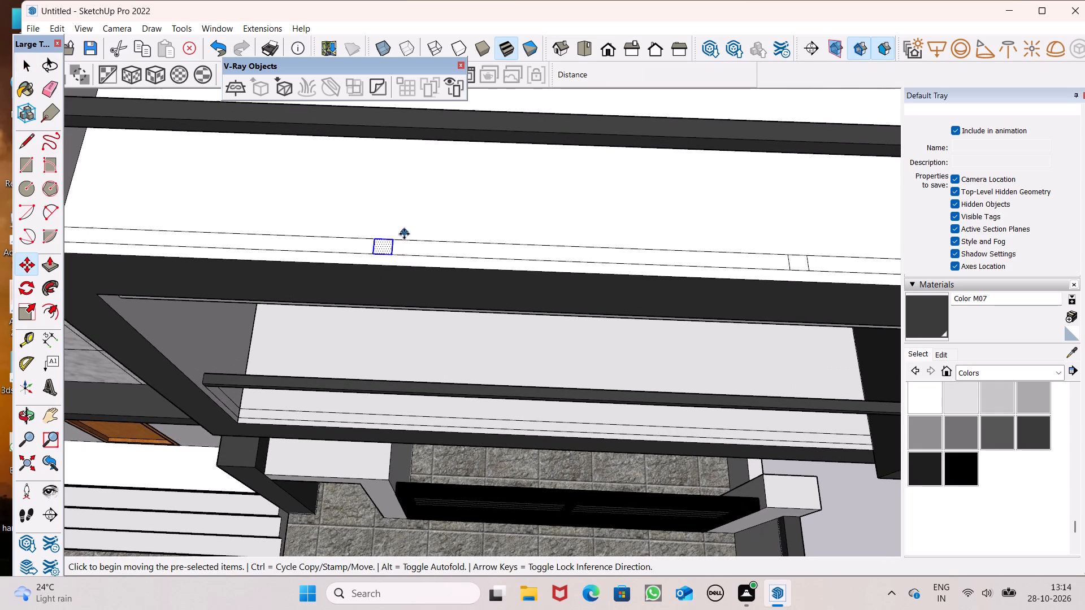
drag(392, 255, 414, 258)
scroll(390, 231, down, 7)
scroll(434, 292, down, 2)
key(space)
drag(770, 473, 764, 461)
Draw two short 4" edges across the narrow strip on the lower balcony's floor to outline a small rectangle.
scroll(362, 307, up, 4)
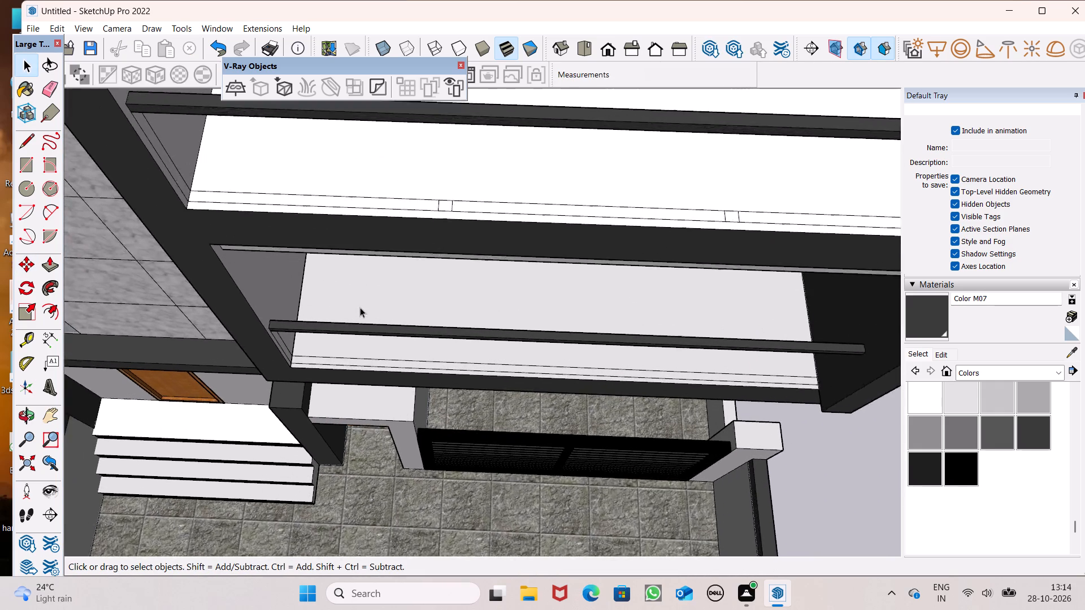
scroll(360, 307, up, 2)
click(20, 134)
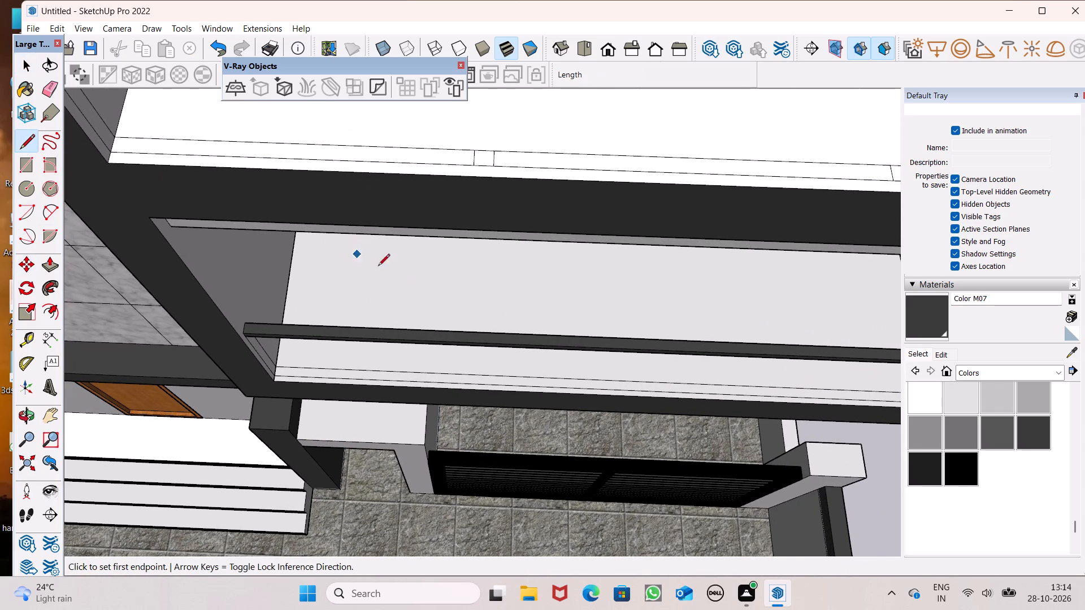
scroll(487, 338, up, 3)
scroll(468, 348, down, 4)
scroll(450, 393, up, 7)
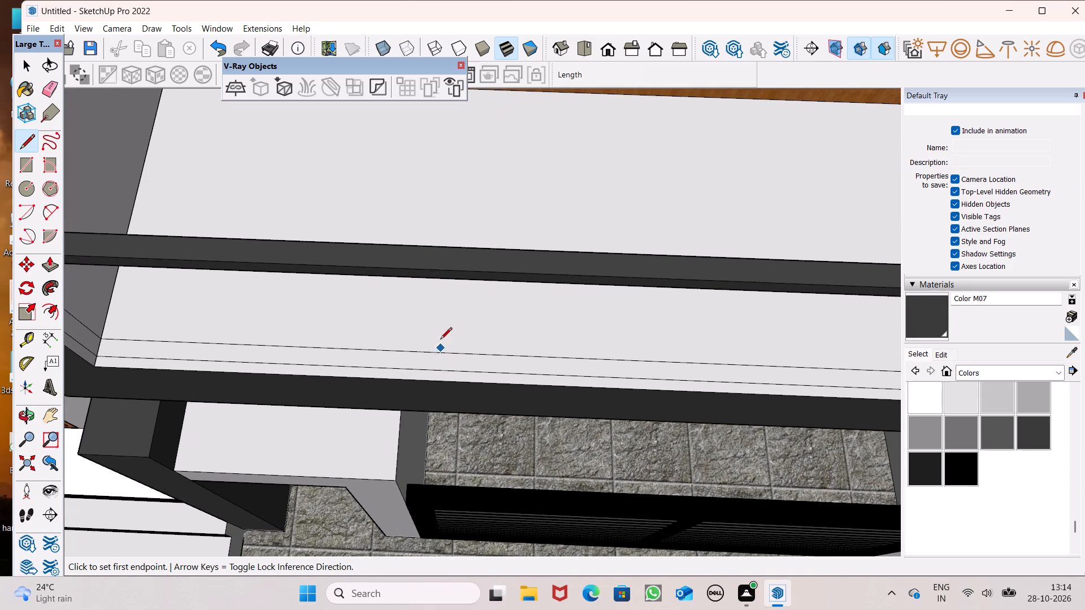
scroll(440, 307, down, 6)
scroll(460, 351, up, 1)
middle_drag(459, 351, 445, 297)
scroll(446, 297, up, 2)
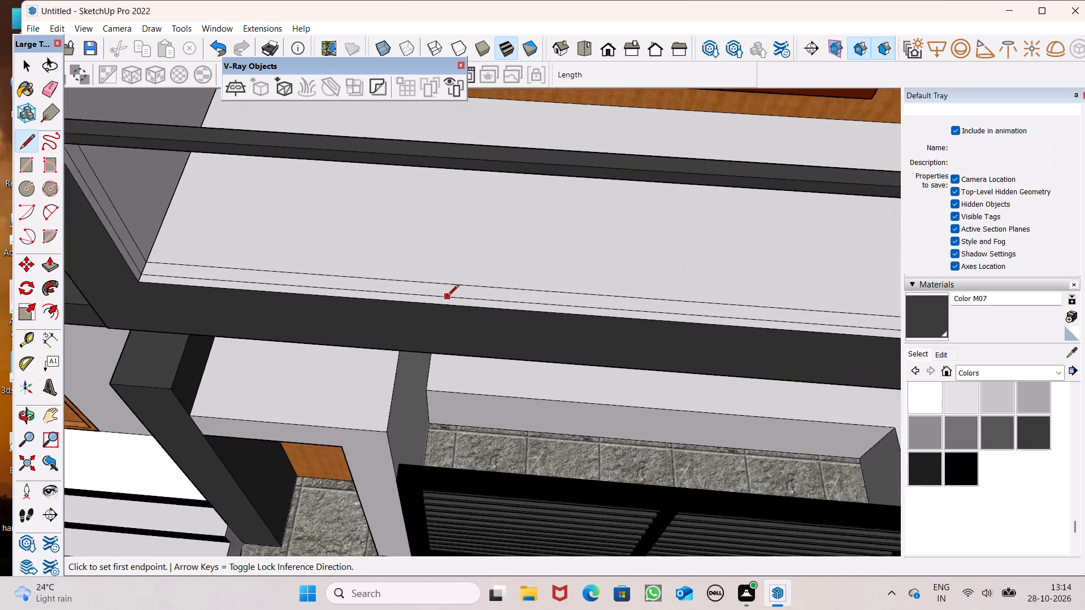
scroll(447, 297, up, 2)
click(454, 285)
click(460, 298)
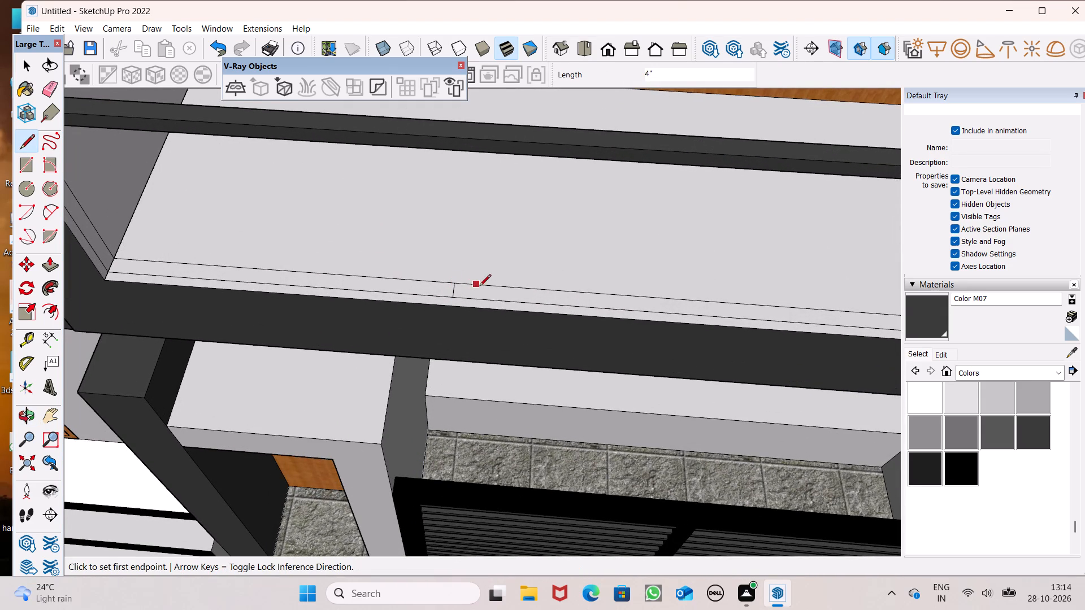
click(482, 286)
click(482, 299)
scroll(380, 252, down, 8)
scroll(446, 281, up, 3)
key(space)
Copy the lower balcony's small rectangle about 7' 7 5/8" along its floor strip, away from the stone-clad wall.
scroll(418, 272, up, 3)
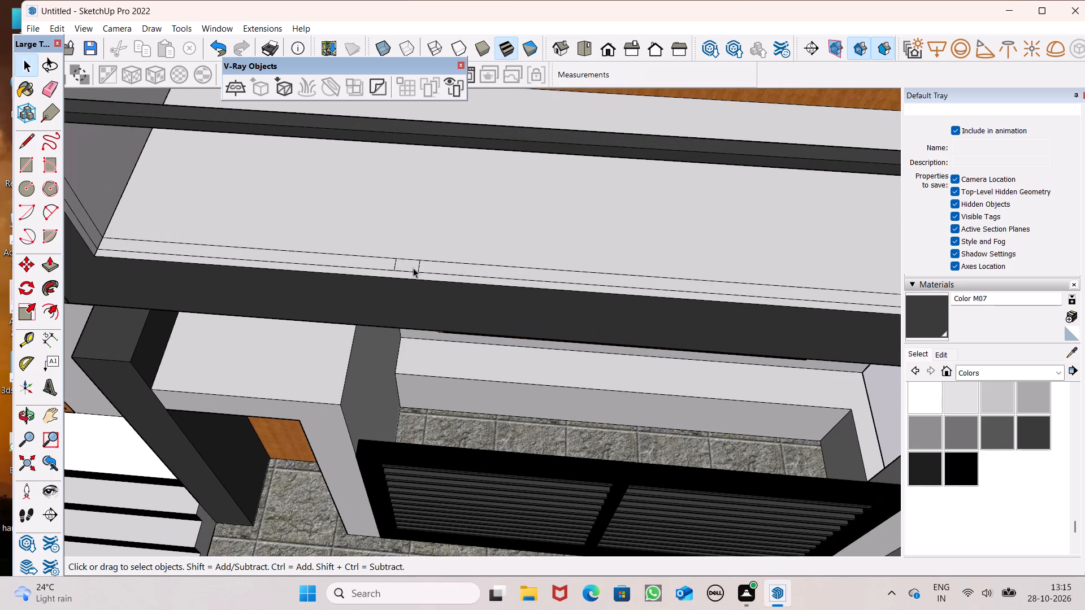
double_click(413, 267)
scroll(356, 243, down, 7)
key(m)
key(Return)
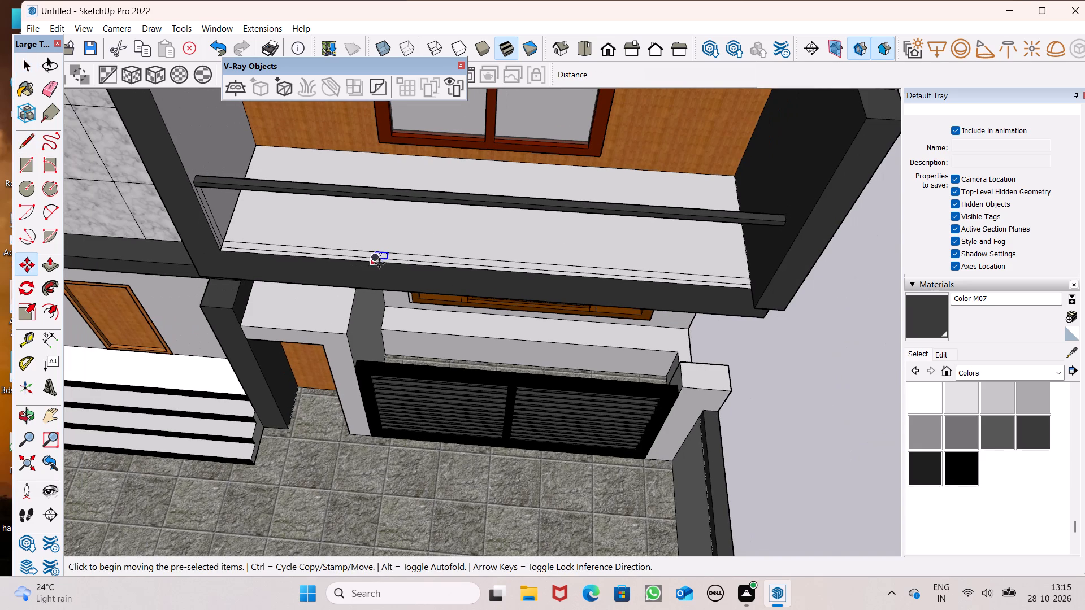
scroll(390, 253, up, 3)
scroll(388, 265, down, 4)
drag(385, 262, 457, 271)
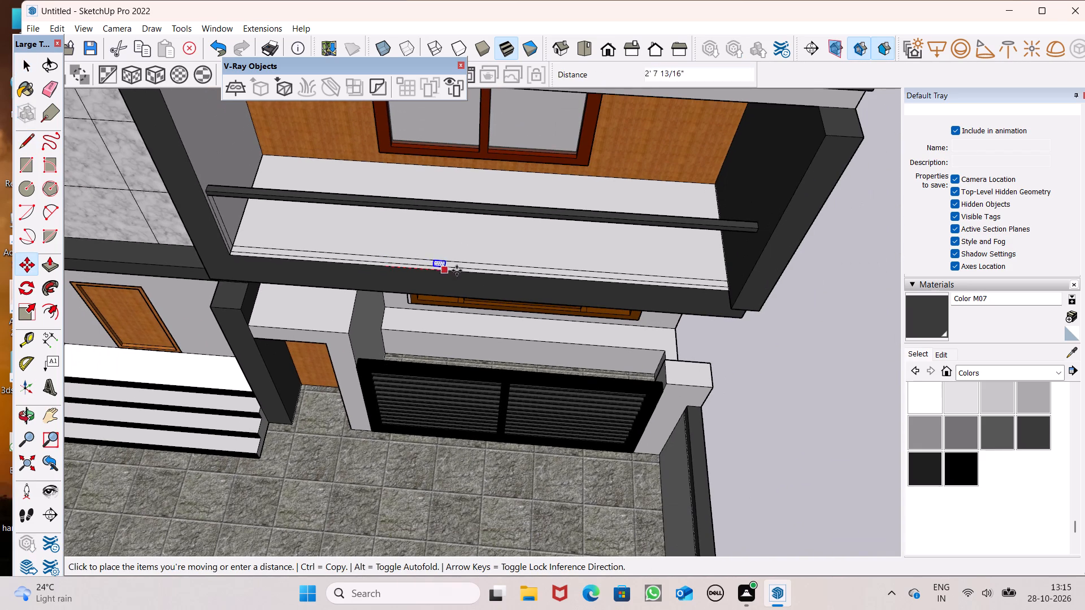
drag(457, 271, 555, 282)
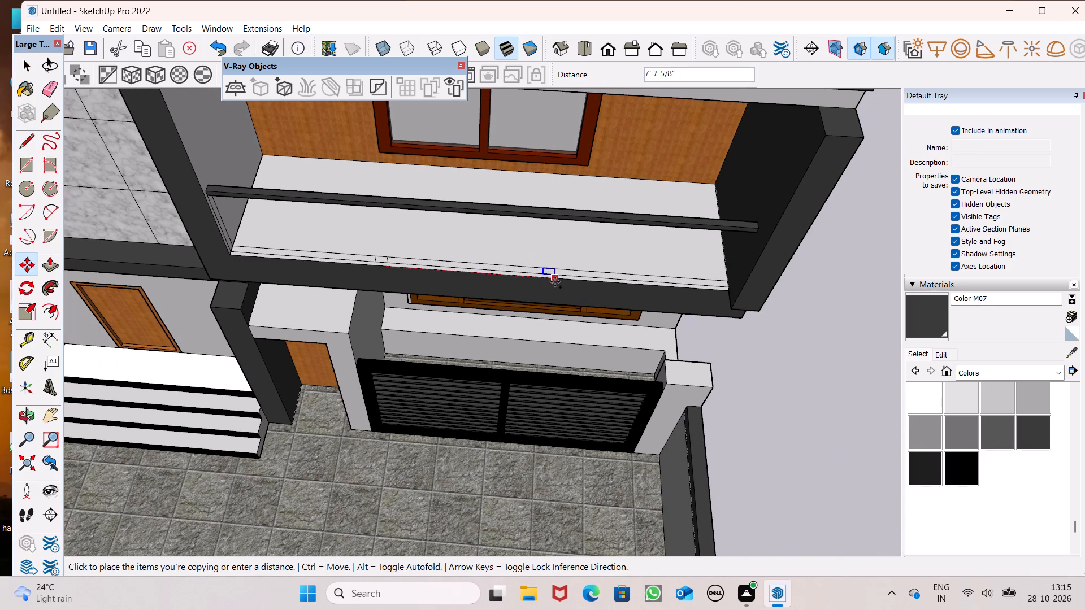
drag(555, 282, 557, 282)
scroll(528, 237, down, 7)
key(space)
drag(746, 393, 739, 388)
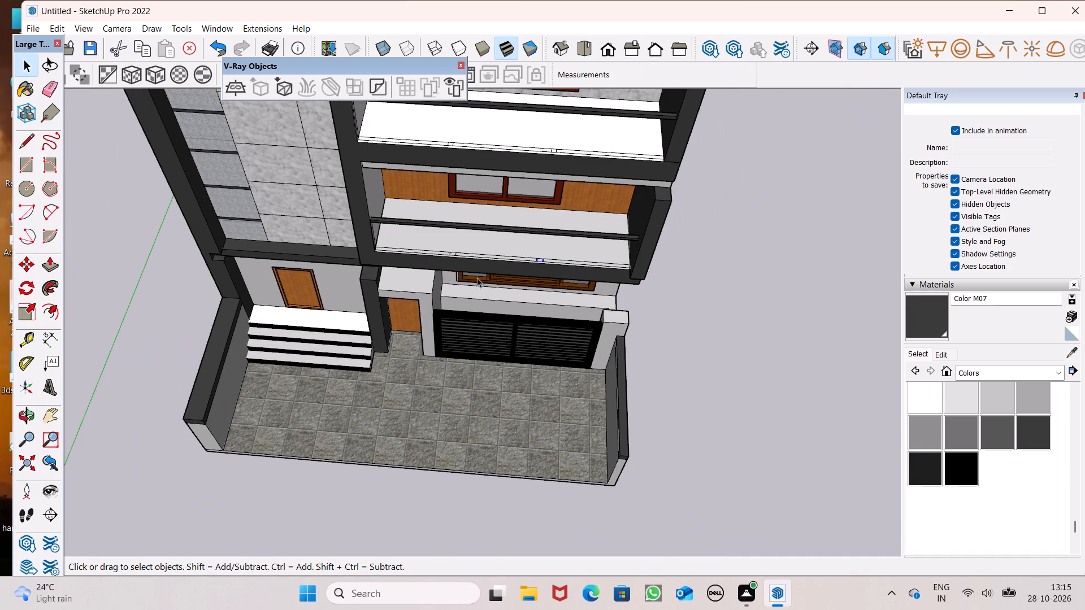
Paint both small rectangles on the upper balcony's floor strip with the dark grey Color M07.
scroll(477, 277, down, 3)
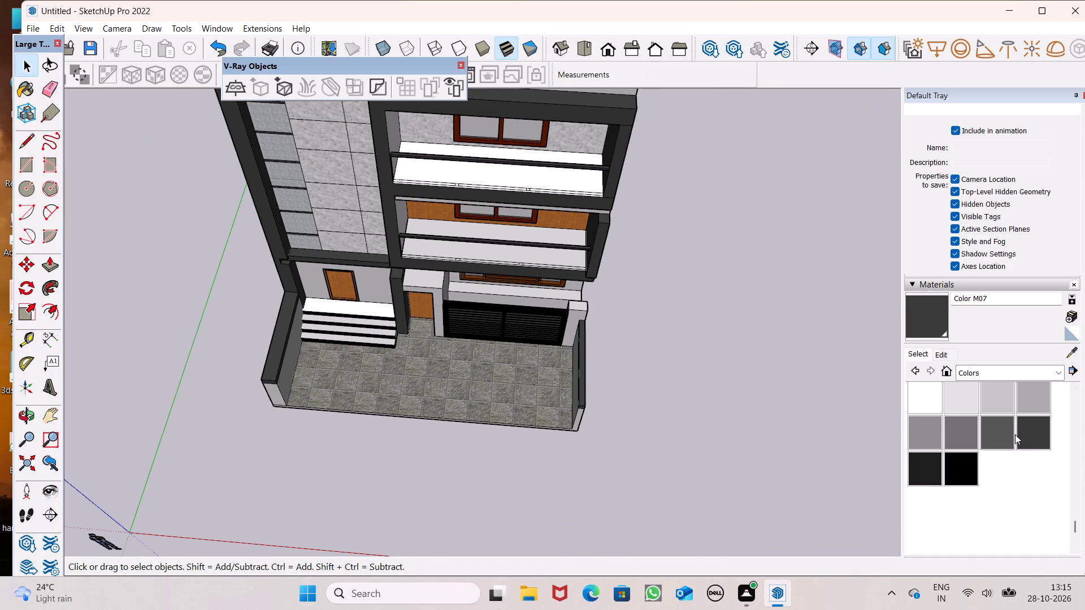
click(913, 329)
scroll(446, 211, up, 6)
scroll(441, 158, up, 6)
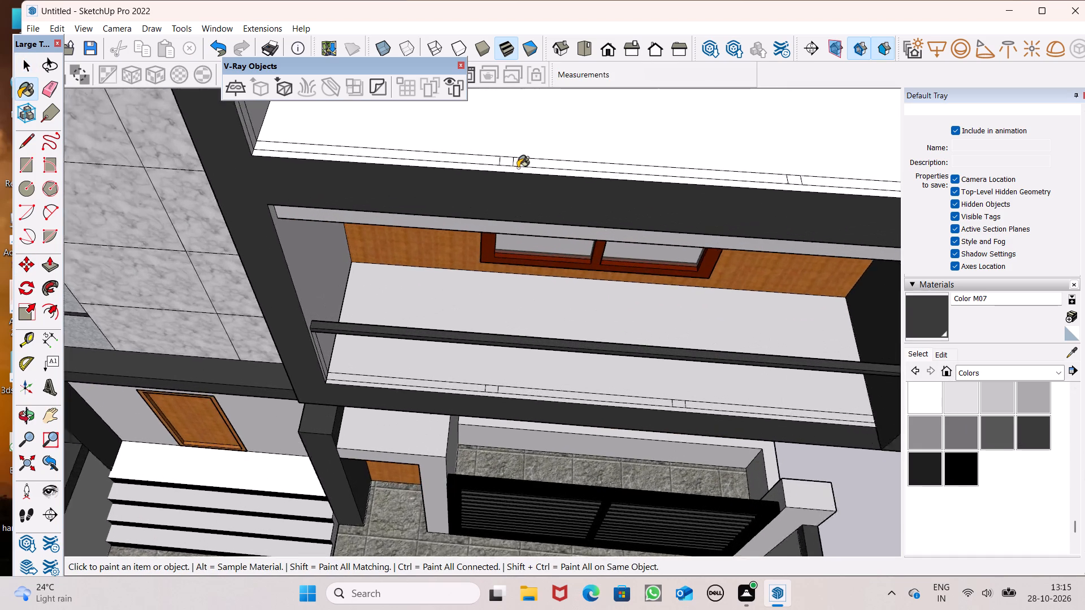
scroll(518, 168, up, 6)
click(501, 168)
scroll(442, 214, down, 7)
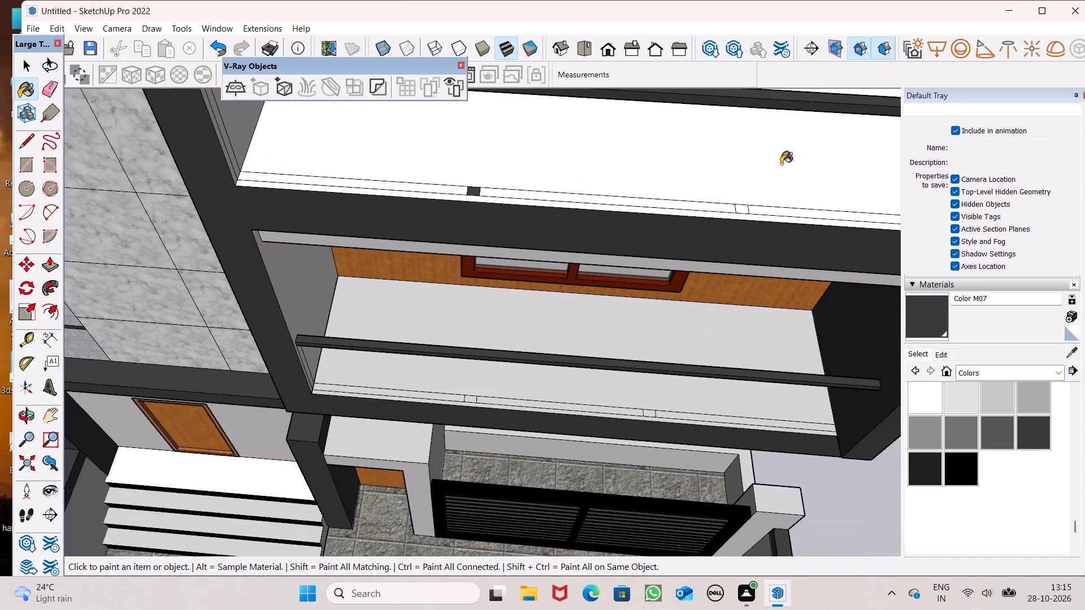
scroll(792, 160, up, 5)
click(717, 230)
scroll(697, 203, down, 8)
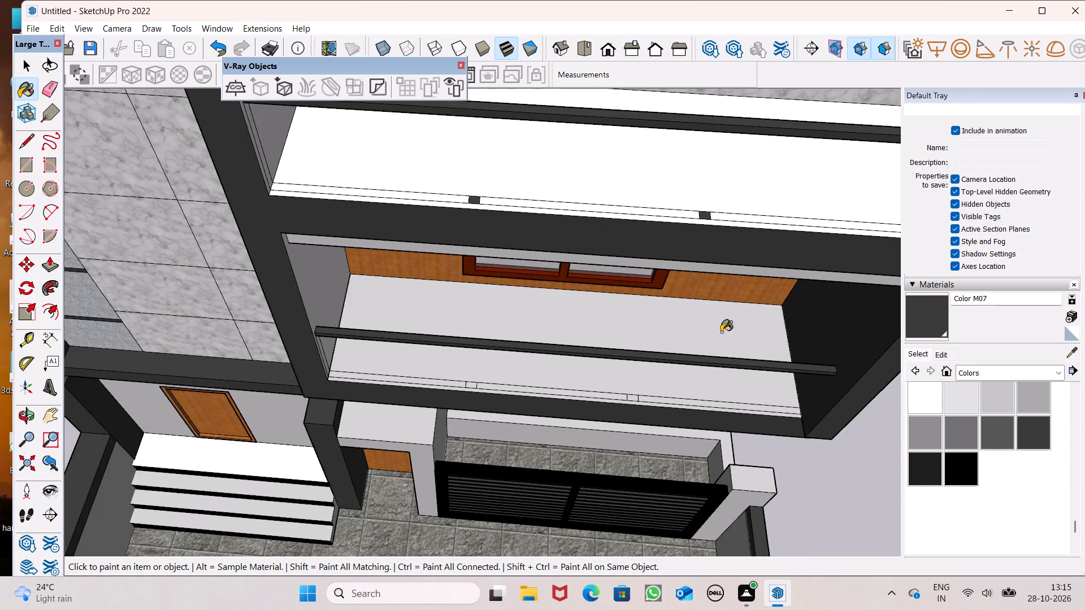
Paint both small rectangles on the lower balcony's floor strip with Color M07.
scroll(716, 376, up, 5)
scroll(583, 404, up, 5)
click(607, 377)
scroll(630, 336, down, 5)
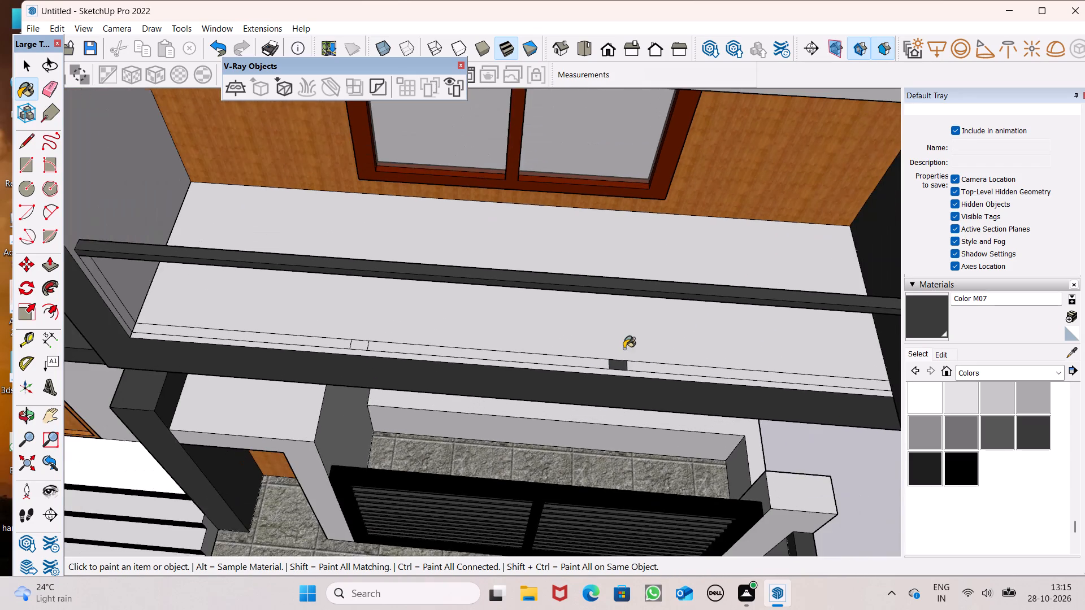
scroll(346, 351, up, 5)
click(380, 345)
scroll(457, 335, down, 5)
key(space)
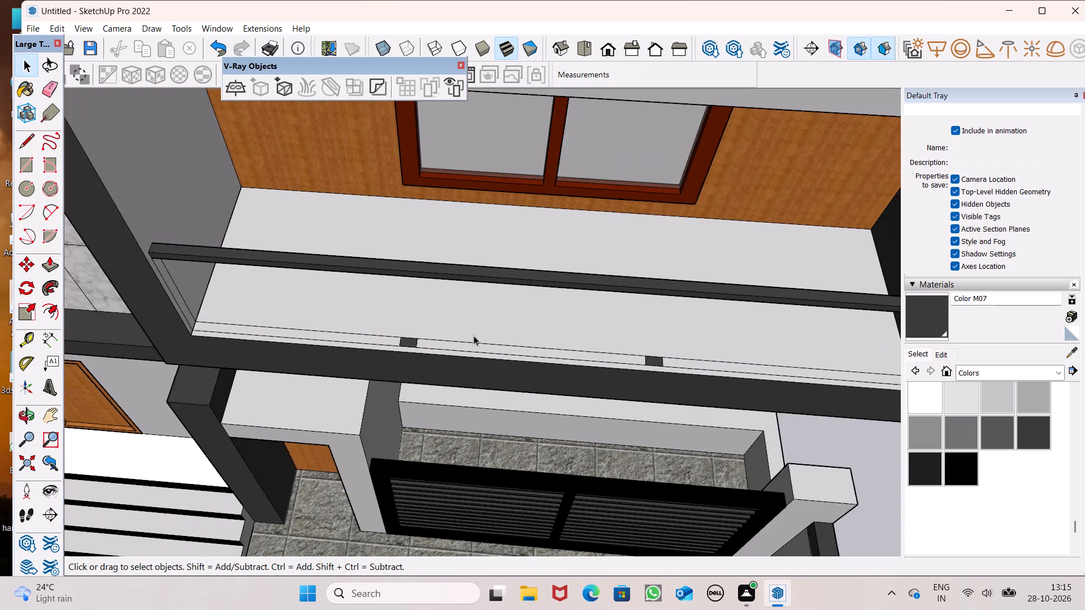
Push/Pull the upper balcony's dark rectangle nearest the stone-clad wall up to the handrail's underside, about 3' 8 3/4".
scroll(474, 335, down, 14)
scroll(448, 208, up, 5)
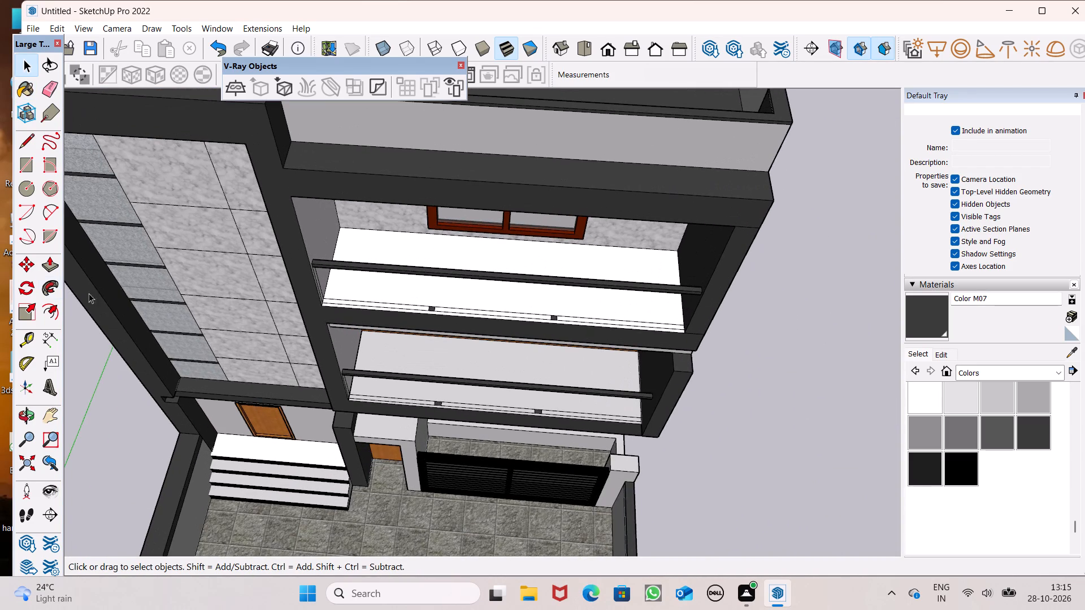
click(55, 258)
scroll(462, 294, up, 5)
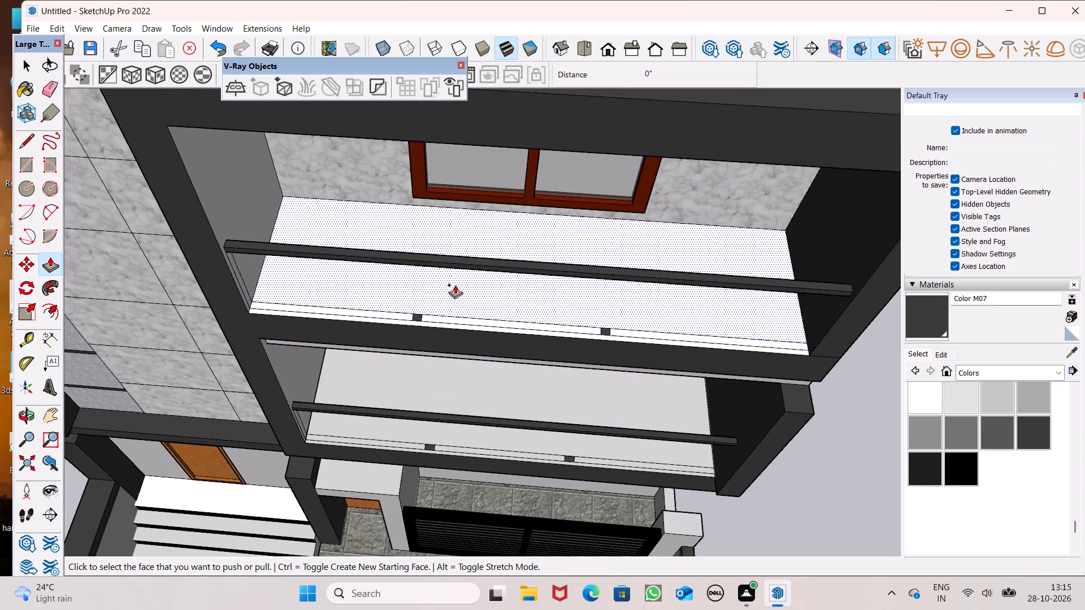
scroll(450, 297, down, 3)
middle_drag(448, 317, 460, 213)
scroll(460, 215, up, 1)
scroll(402, 206, up, 4)
scroll(414, 285, down, 4)
scroll(400, 179, up, 4)
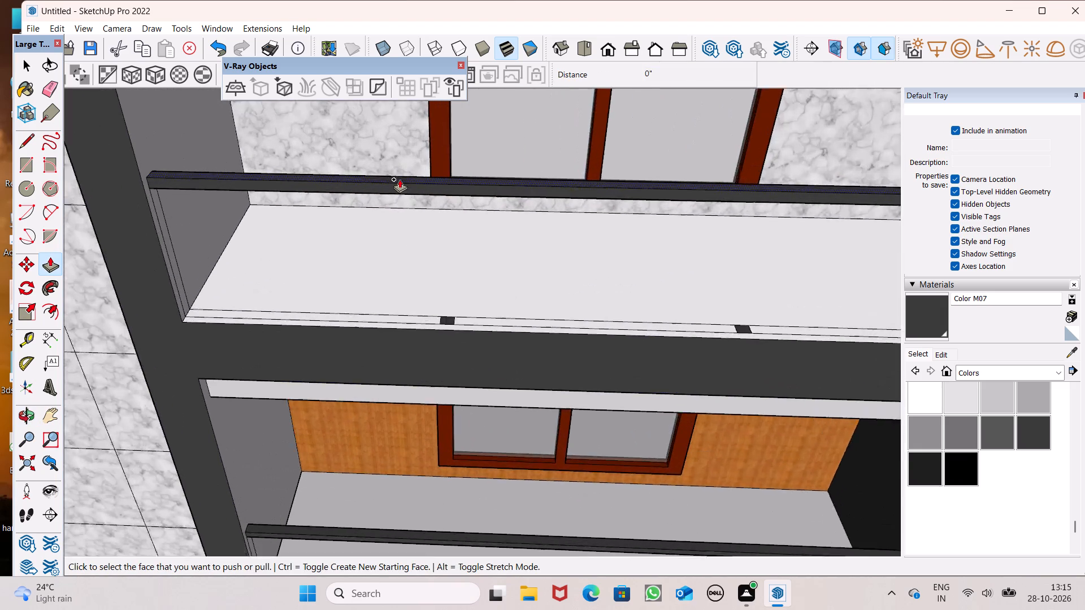
scroll(400, 179, up, 3)
drag(462, 346, 464, 323)
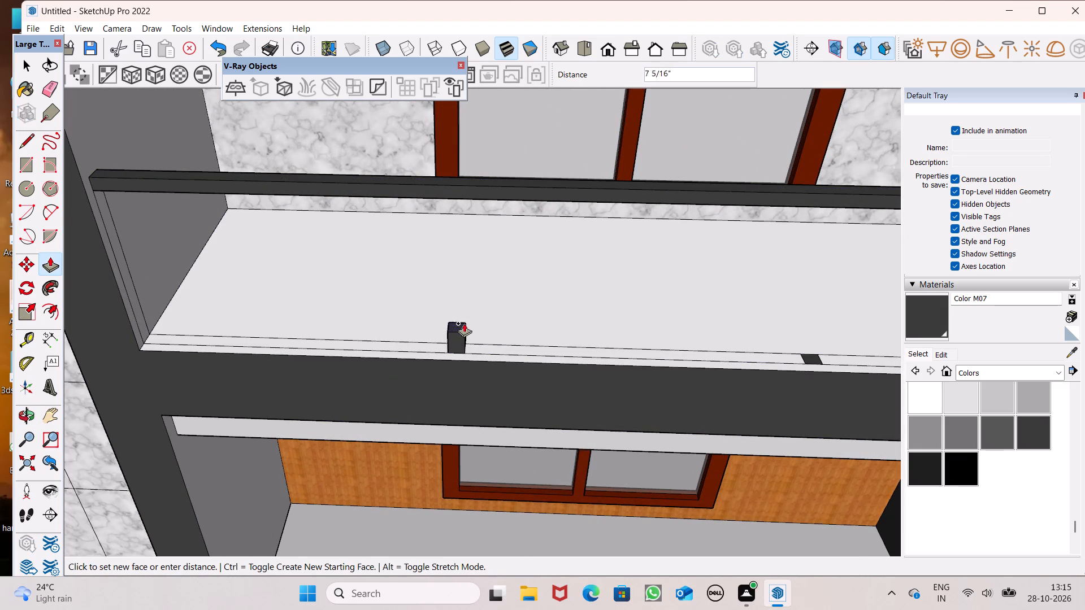
drag(464, 323, 468, 198)
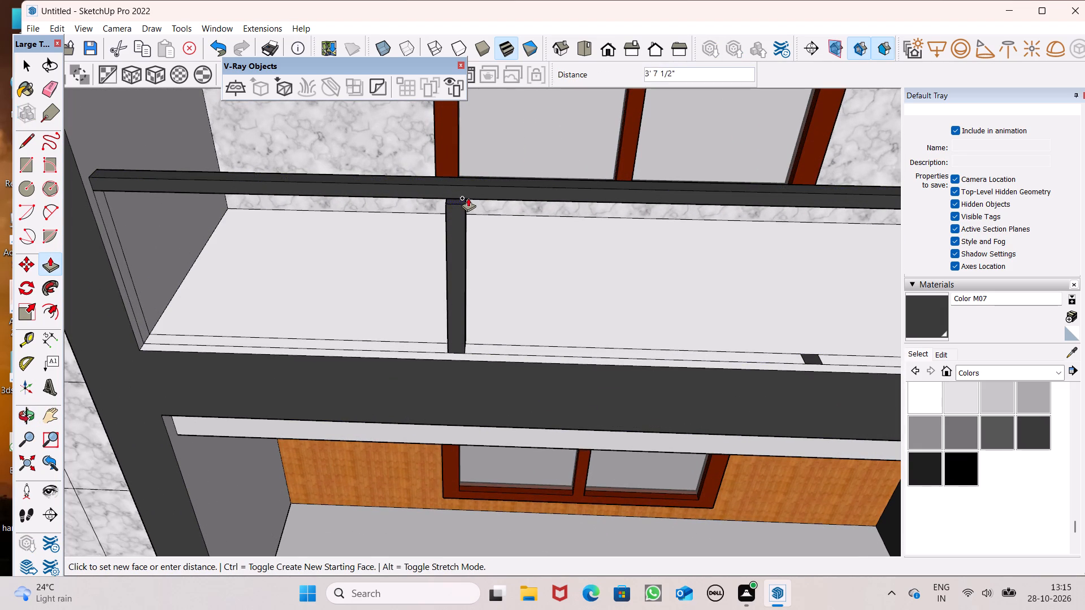
drag(468, 198, 468, 195)
scroll(378, 221, down, 6)
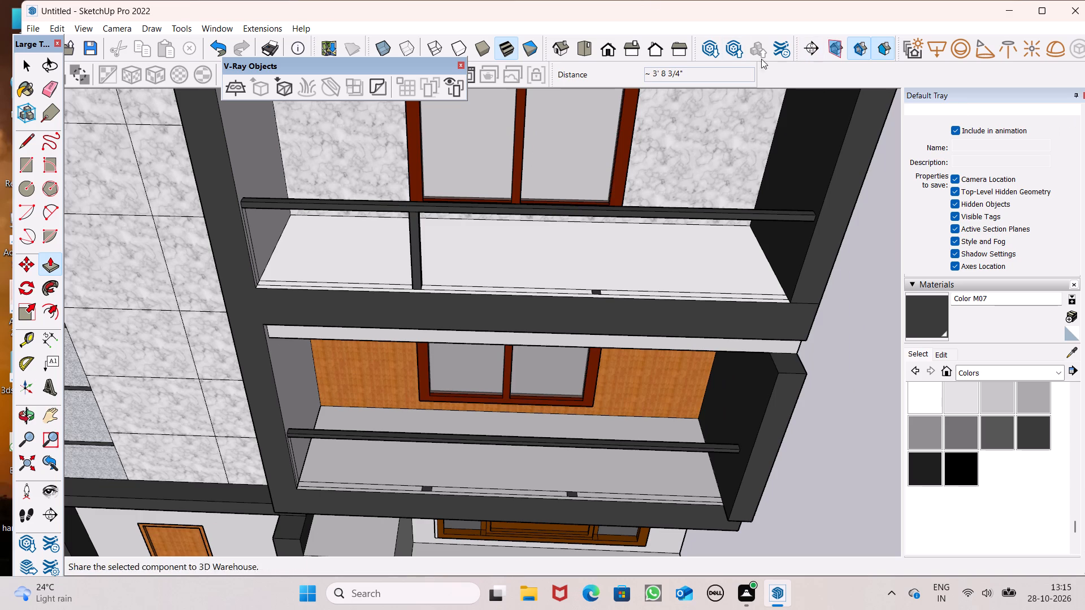
Push/Pull the upper balcony's other dark rectangle up to the handrail, about 3' 8 3/4", as a second post.
scroll(741, 59, up, 2)
scroll(419, 189, up, 8)
scroll(444, 316, up, 8)
scroll(432, 313, down, 3)
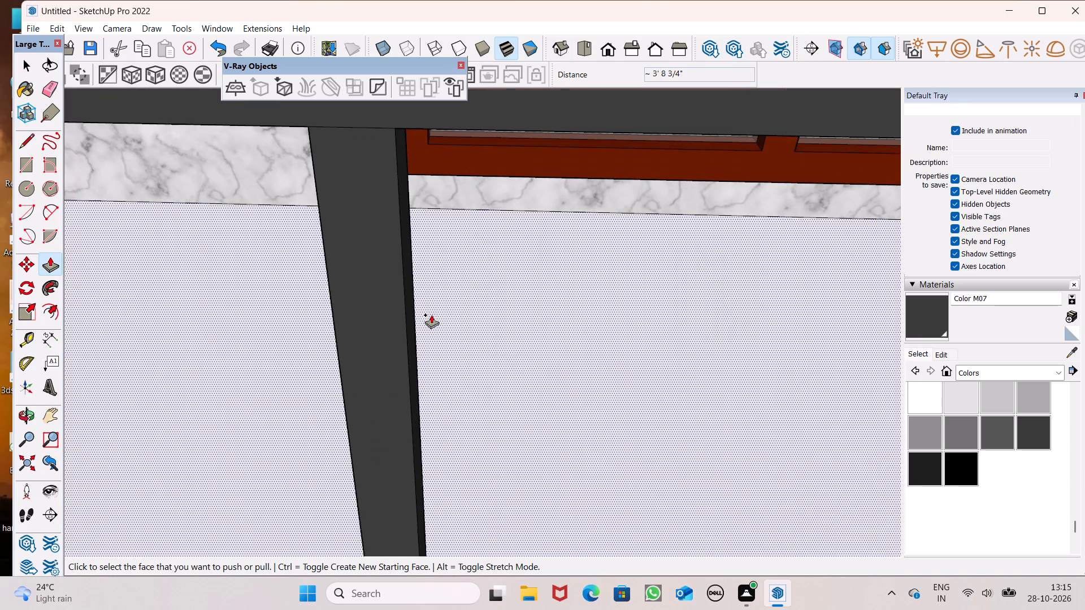
scroll(431, 315, down, 1)
scroll(402, 166, down, 8)
scroll(379, 213, down, 5)
scroll(545, 325, down, 2)
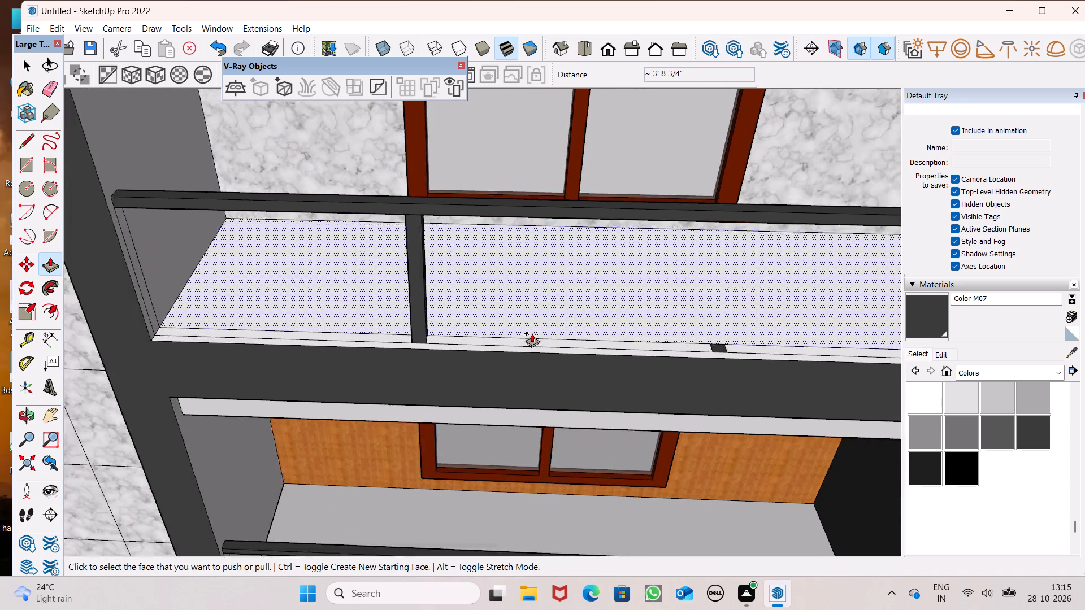
scroll(532, 333, down, 4)
scroll(678, 345, up, 6)
drag(645, 342, 651, 244)
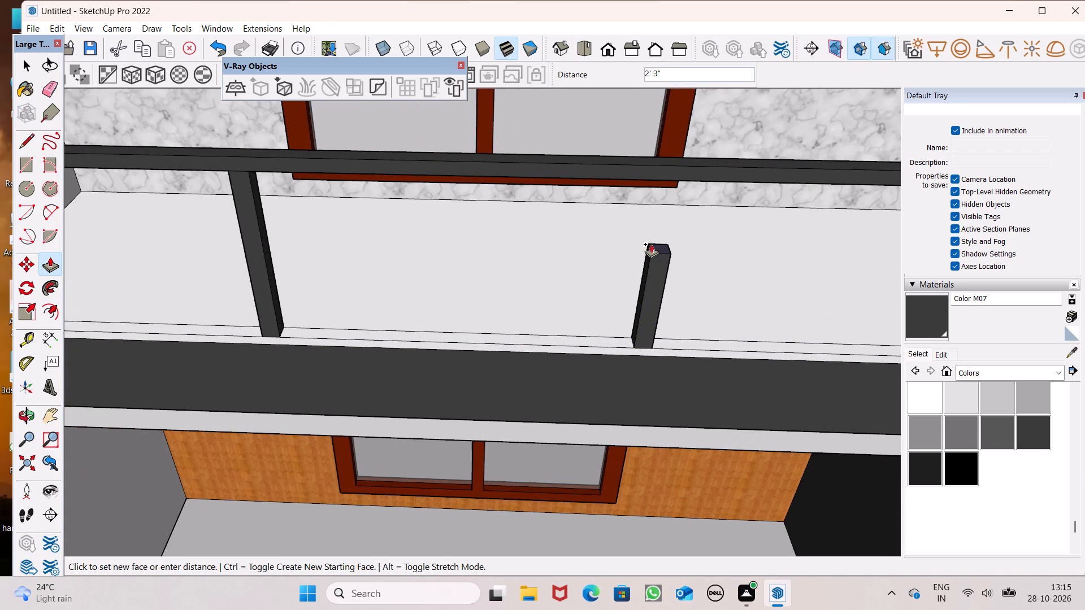
drag(651, 244, 698, 177)
scroll(631, 165, down, 6)
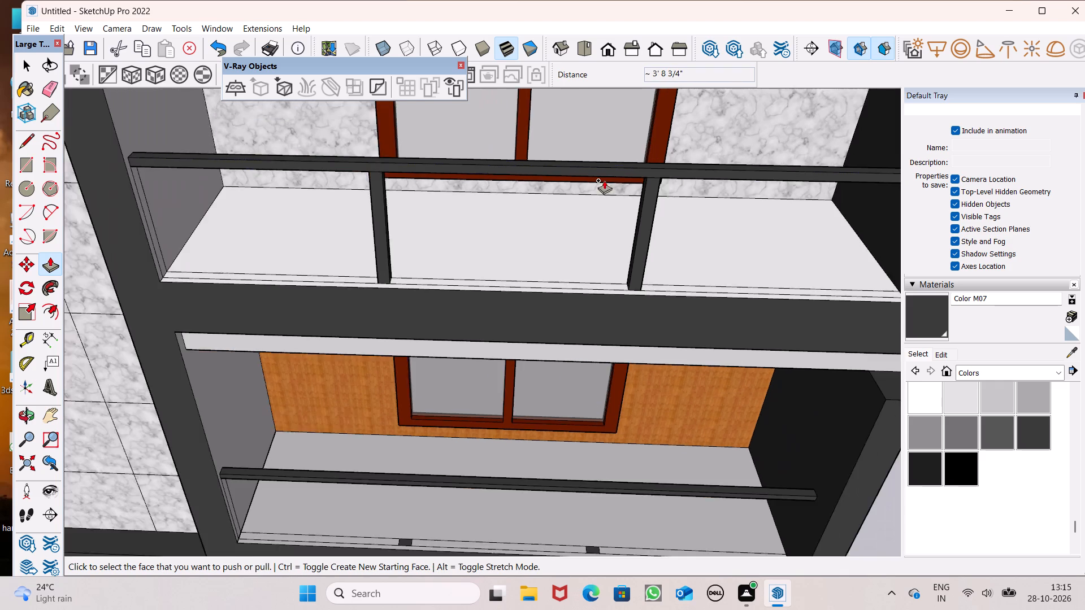
Push/Pull the lower balcony's dark rectangle nearest the stone-clad wall up to its handrail, about 3' 9 1/16".
scroll(604, 180, down, 6)
scroll(483, 399, up, 6)
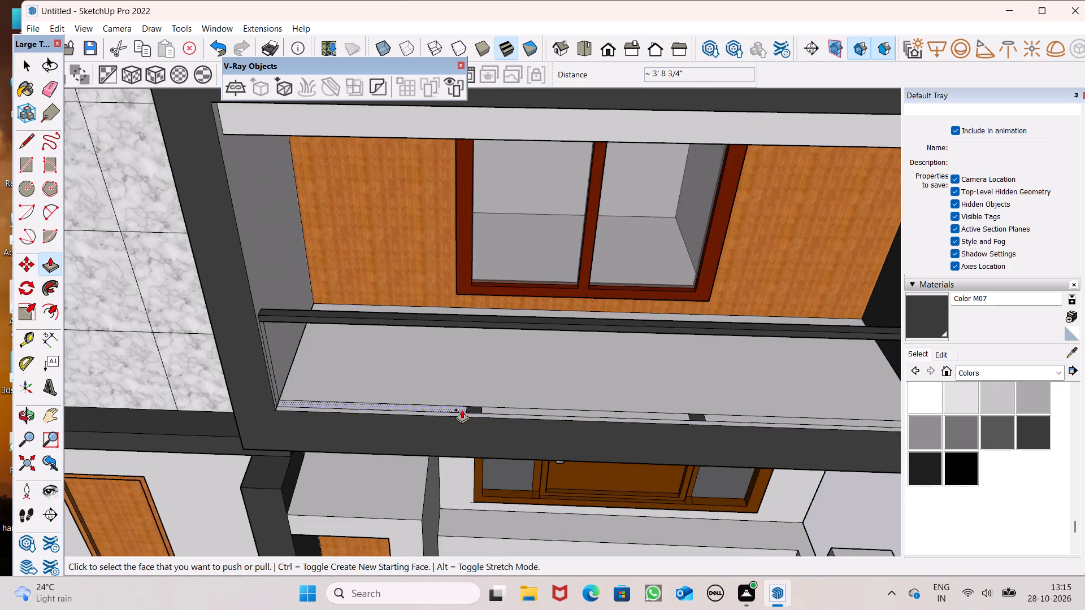
scroll(463, 408, up, 6)
drag(483, 413, 520, 245)
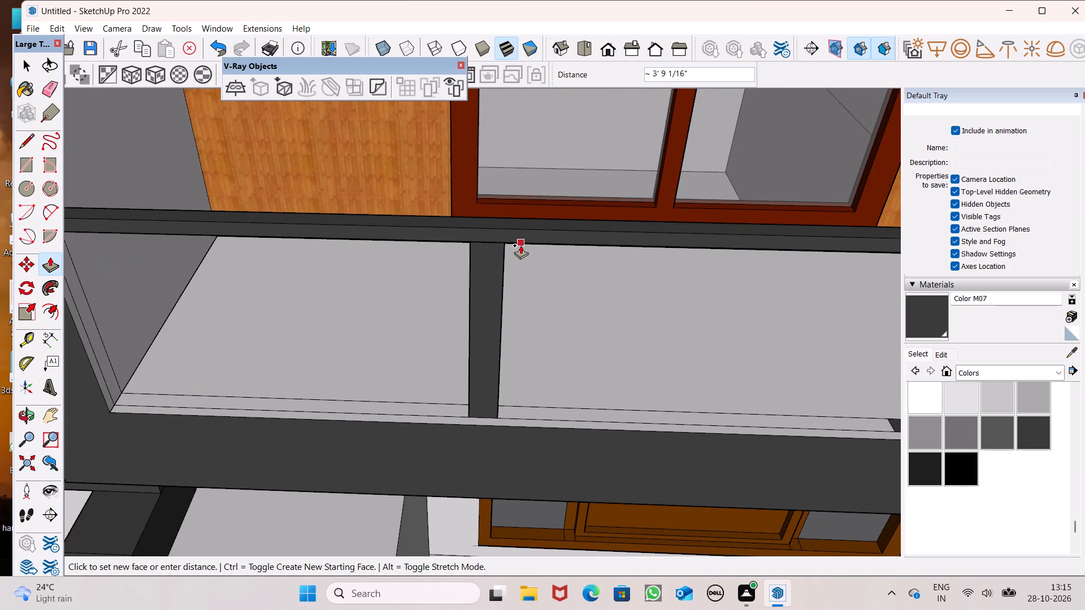
drag(520, 245, 520, 239)
scroll(354, 203, down, 7)
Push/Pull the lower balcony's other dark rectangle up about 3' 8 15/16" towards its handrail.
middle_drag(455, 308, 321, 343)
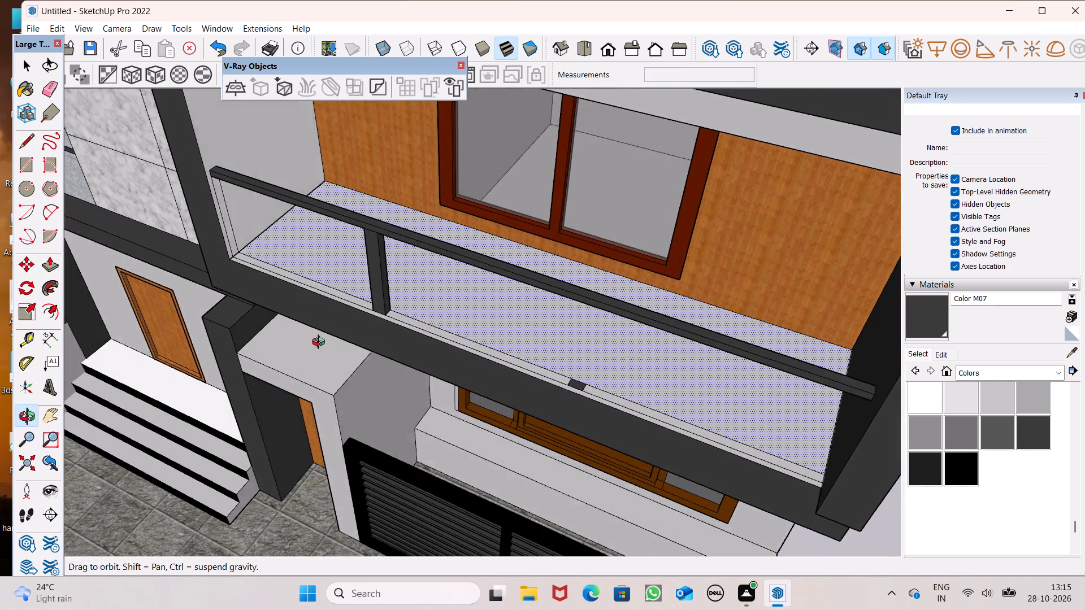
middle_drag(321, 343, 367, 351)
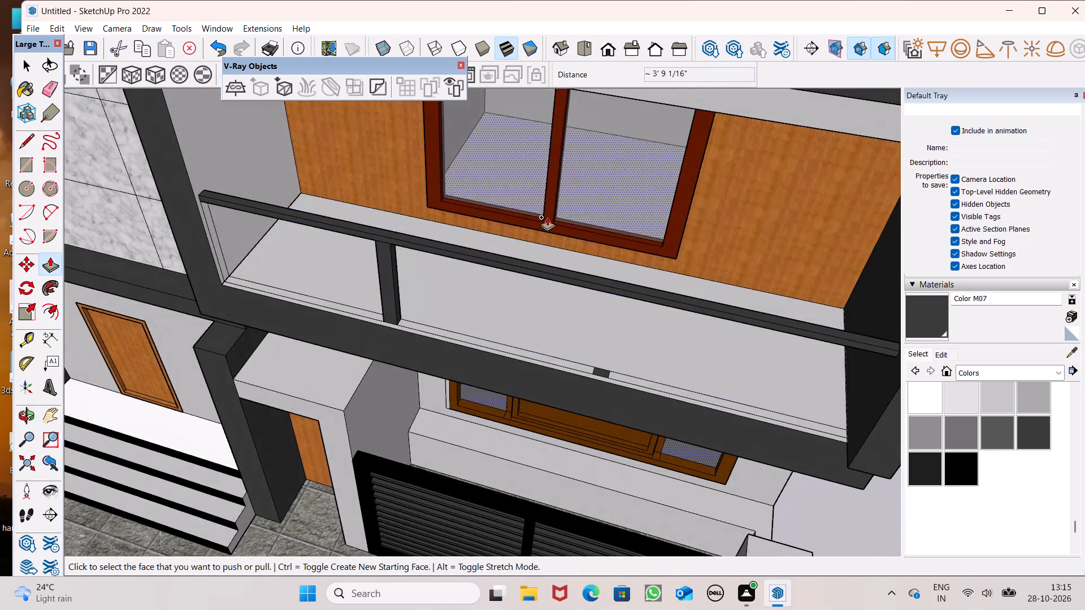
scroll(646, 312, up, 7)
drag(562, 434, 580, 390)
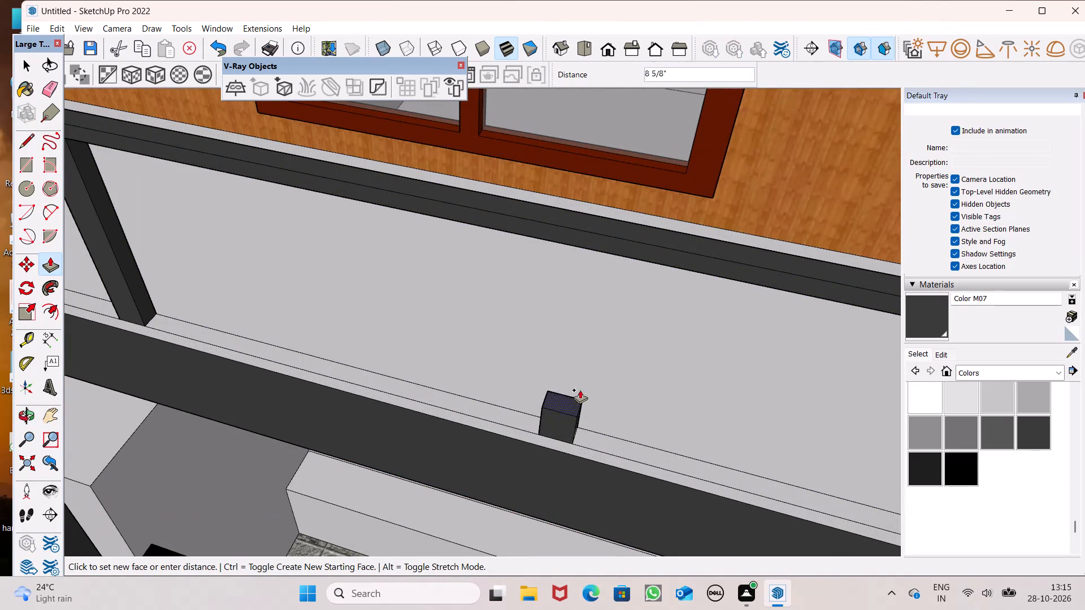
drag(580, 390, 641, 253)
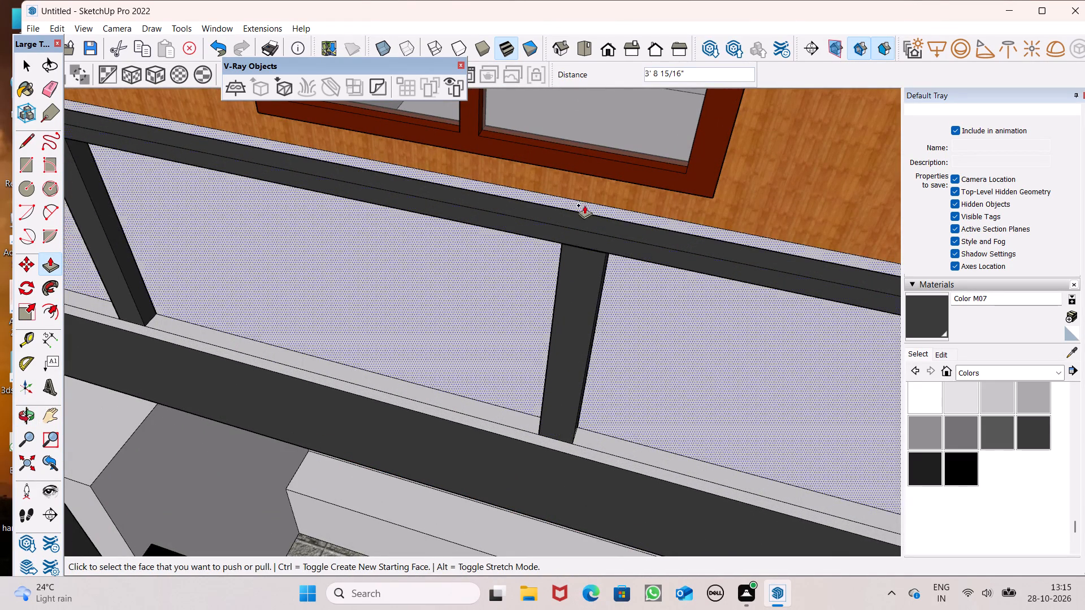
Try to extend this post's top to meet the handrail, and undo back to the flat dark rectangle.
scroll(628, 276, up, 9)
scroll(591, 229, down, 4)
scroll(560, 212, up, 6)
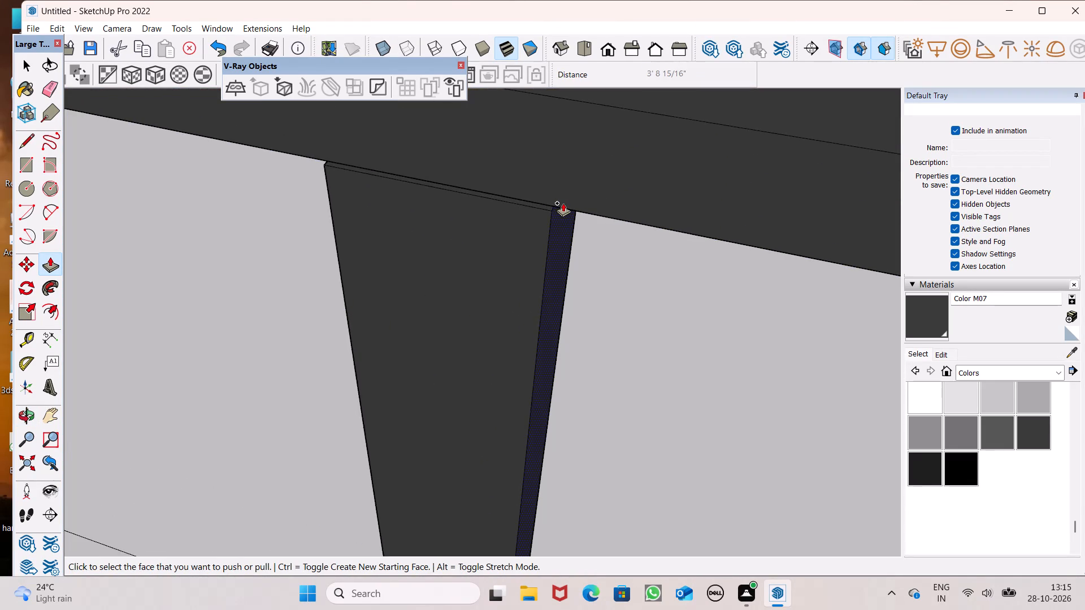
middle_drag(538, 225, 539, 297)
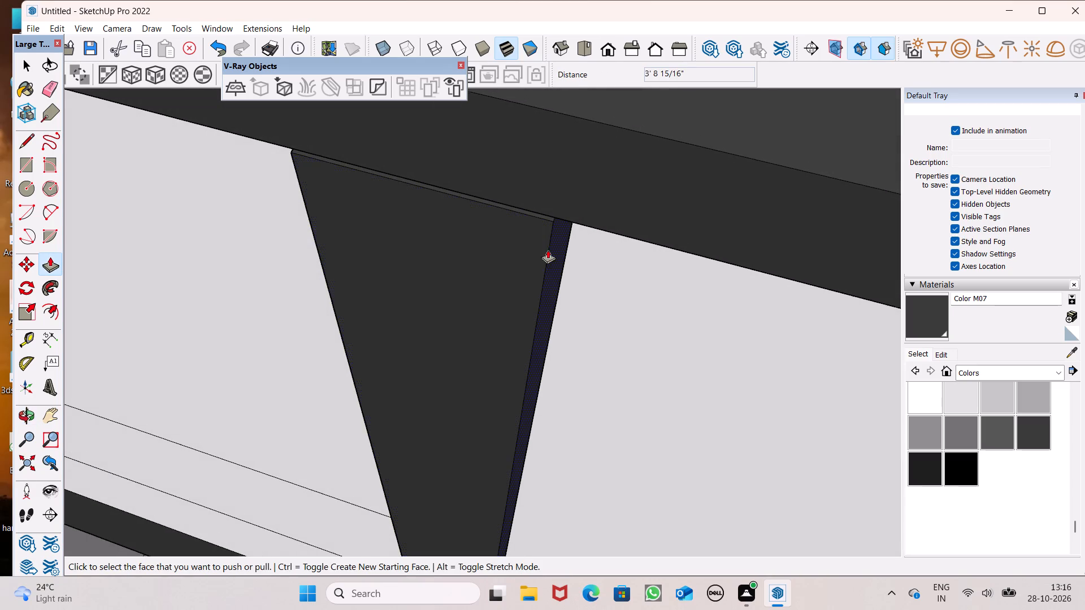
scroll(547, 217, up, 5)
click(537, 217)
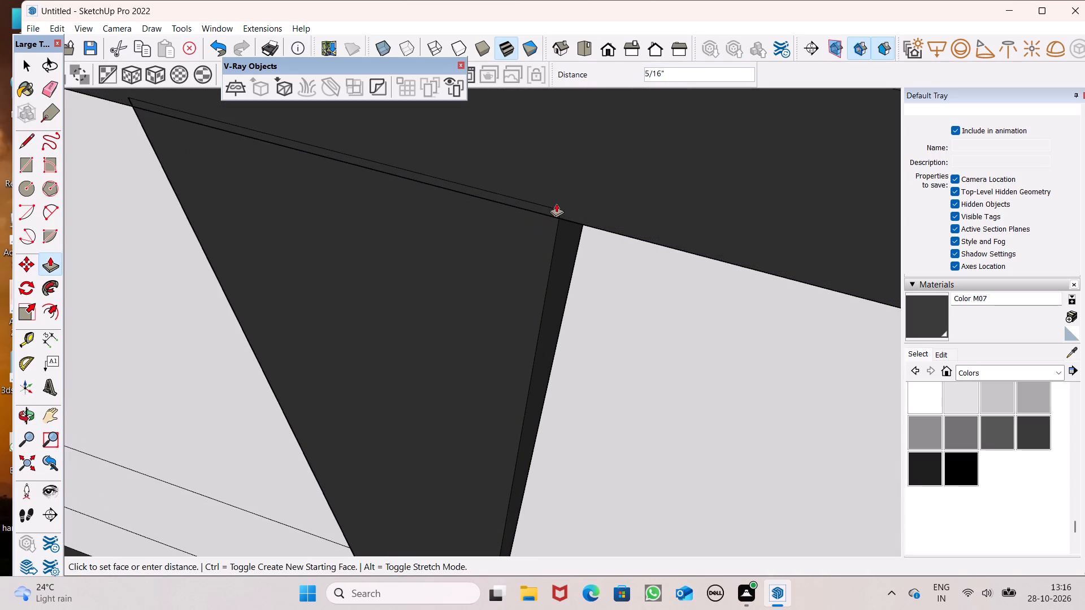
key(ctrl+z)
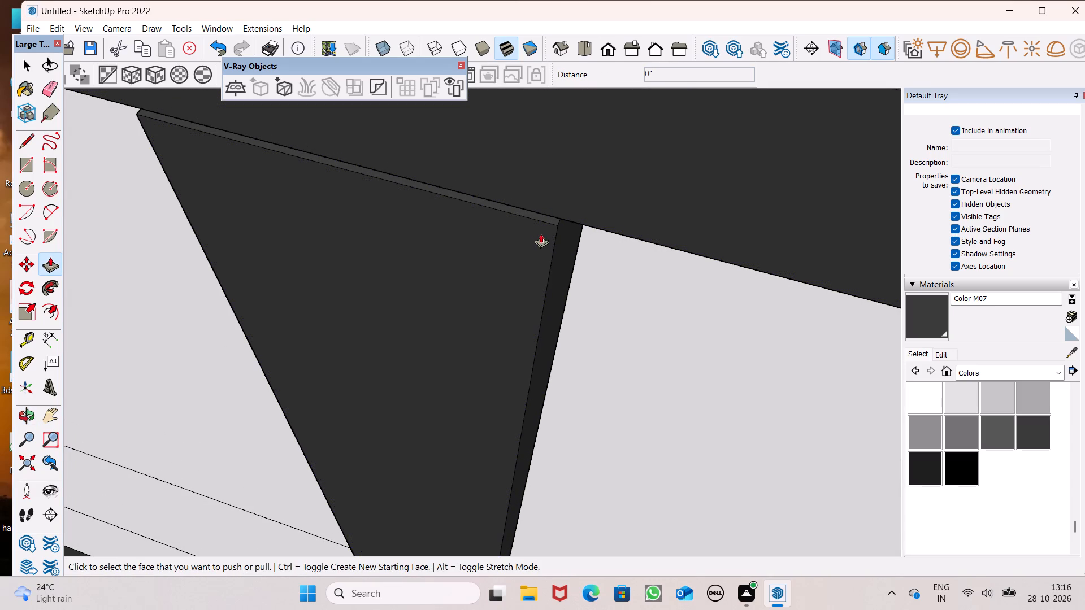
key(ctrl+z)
Push/Pull the lower balcony's remaining flat dark rectangle up to the handrail's underside, about 3' 9 1/16".
scroll(541, 256, down, 7)
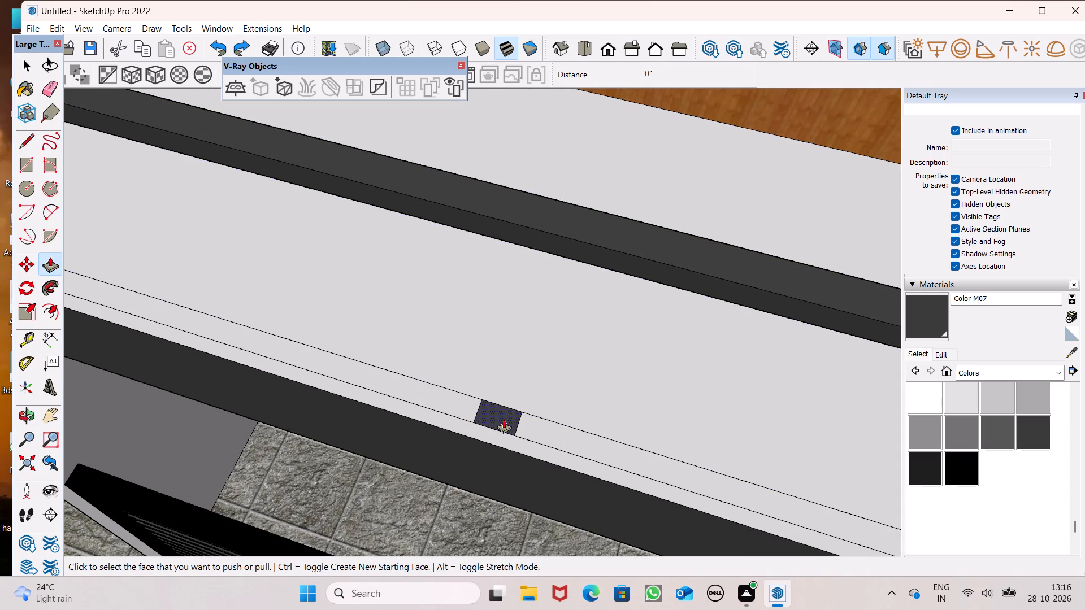
ctrl+drag(504, 420, 549, 302)
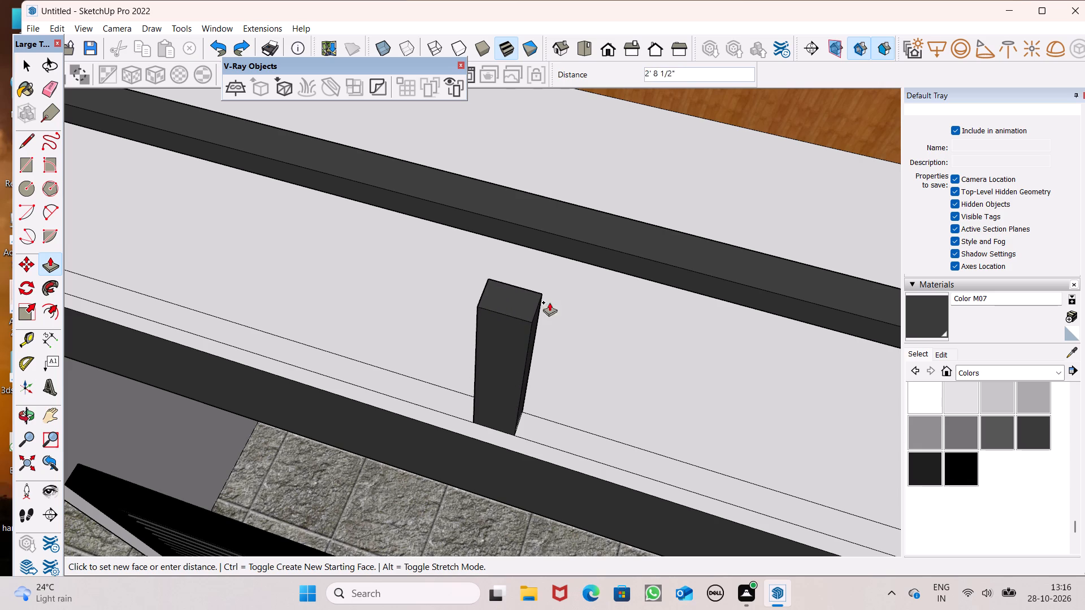
ctrl+drag(549, 302, 588, 262)
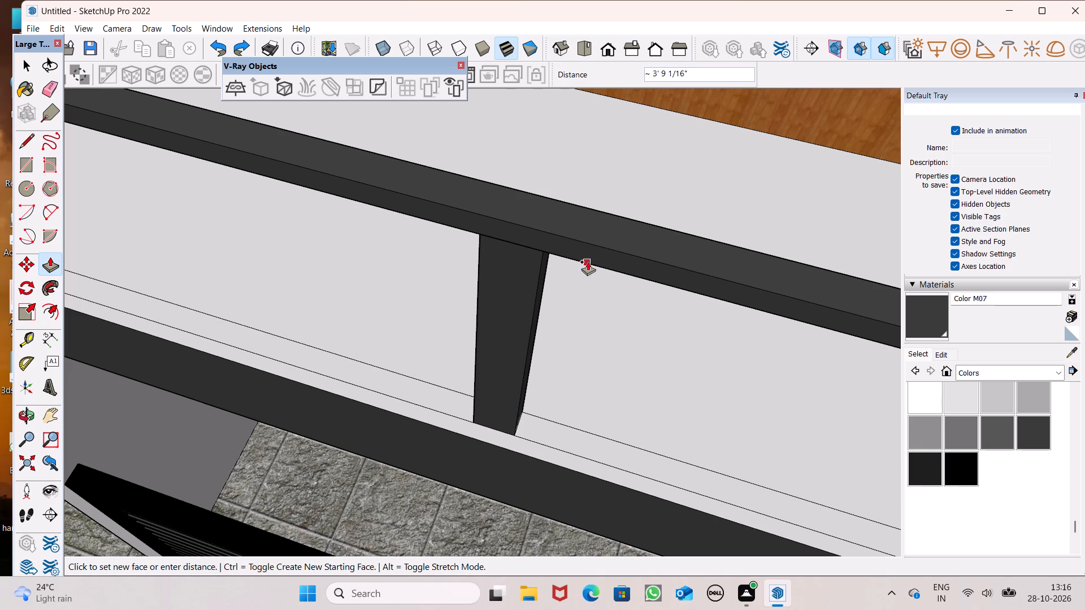
ctrl+drag(588, 262, 593, 264)
scroll(555, 224, down, 5)
key(space)
Examine the handrails and posts on both balconies from a lower, angled view of the house front.
scroll(512, 254, down, 4)
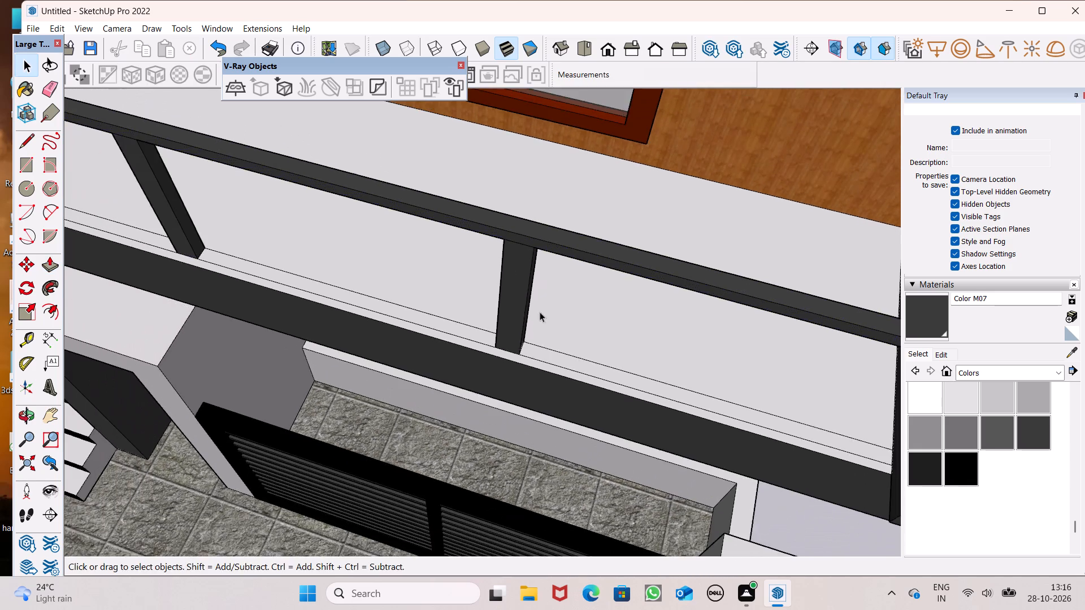
middle_drag(545, 290, 539, 144)
scroll(518, 305, down, 6)
middle_drag(530, 290, 414, 189)
scroll(425, 185, up, 1)
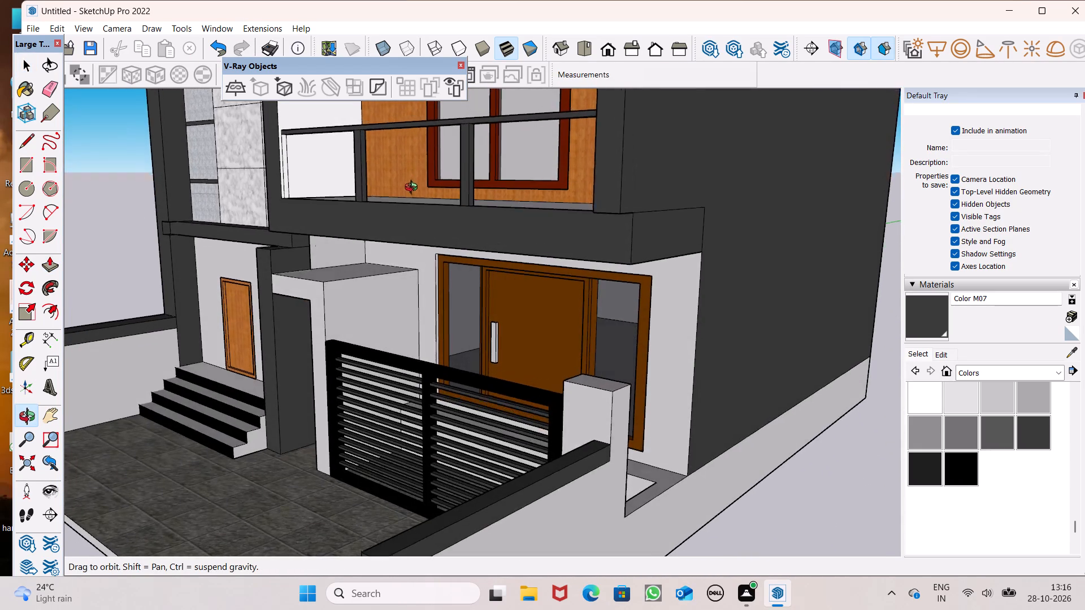
middle_drag(414, 189, 413, 182)
scroll(413, 194, down, 8)
middle_drag(439, 211, 380, 268)
scroll(364, 224, up, 2)
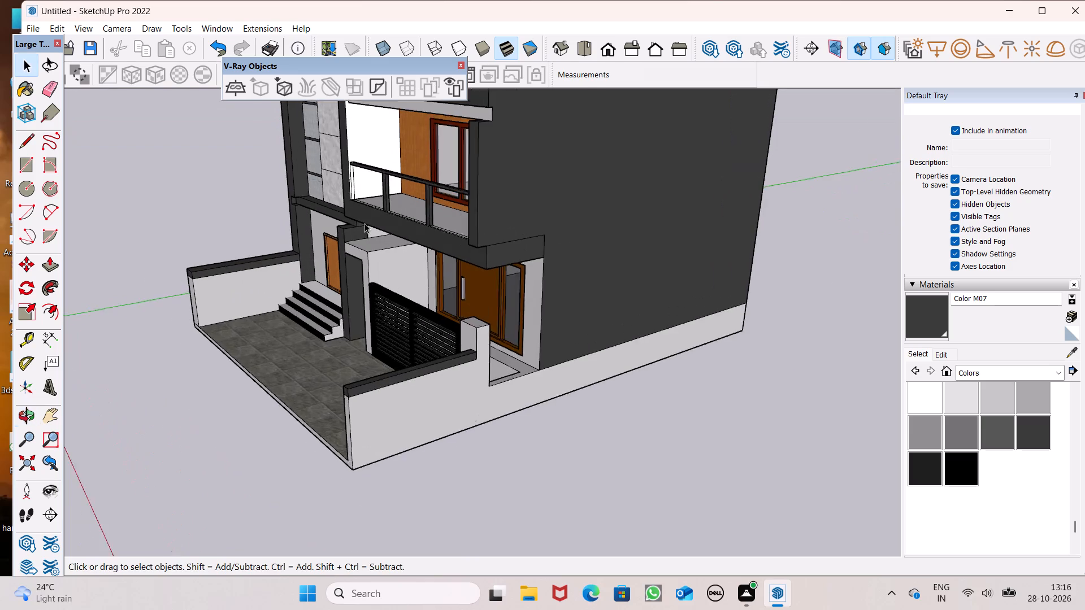
scroll(364, 223, up, 6)
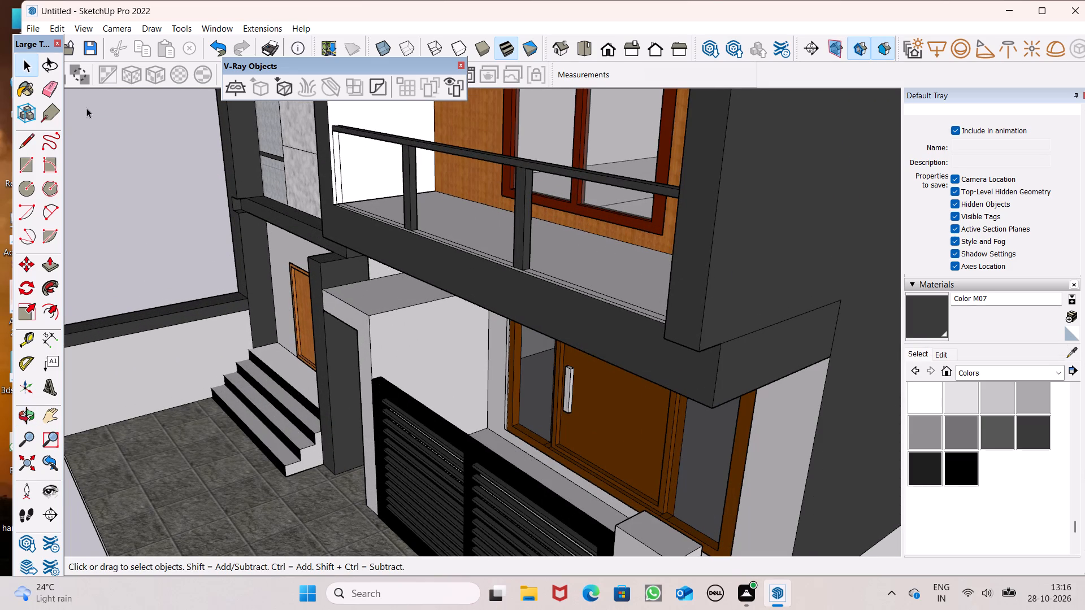
scroll(296, 154, down, 5)
scroll(277, 115, up, 6)
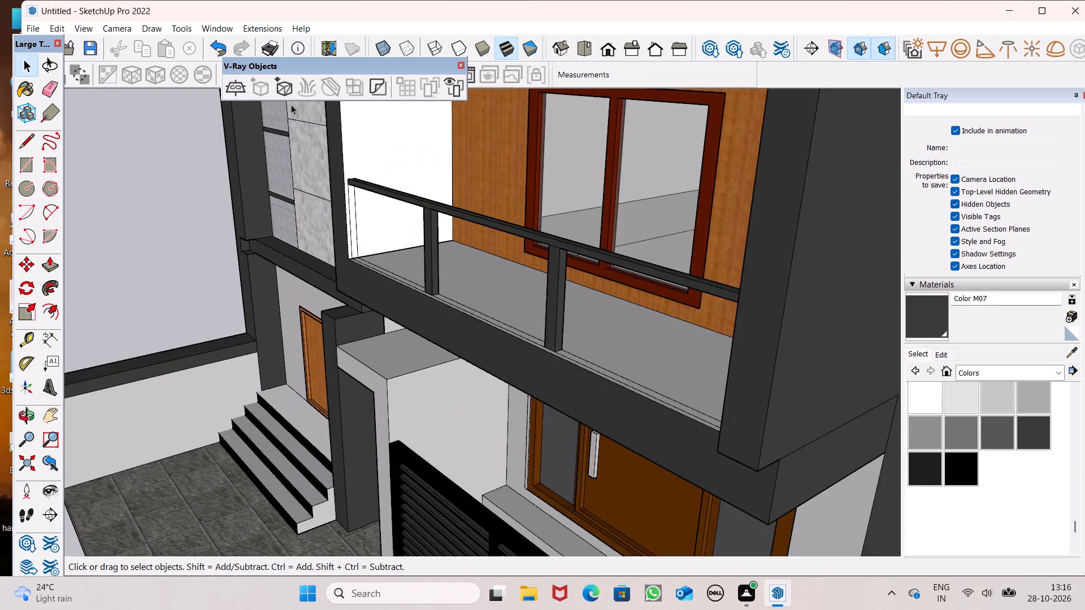
scroll(409, 172, down, 12)
scroll(428, 155, up, 8)
scroll(442, 293, down, 2)
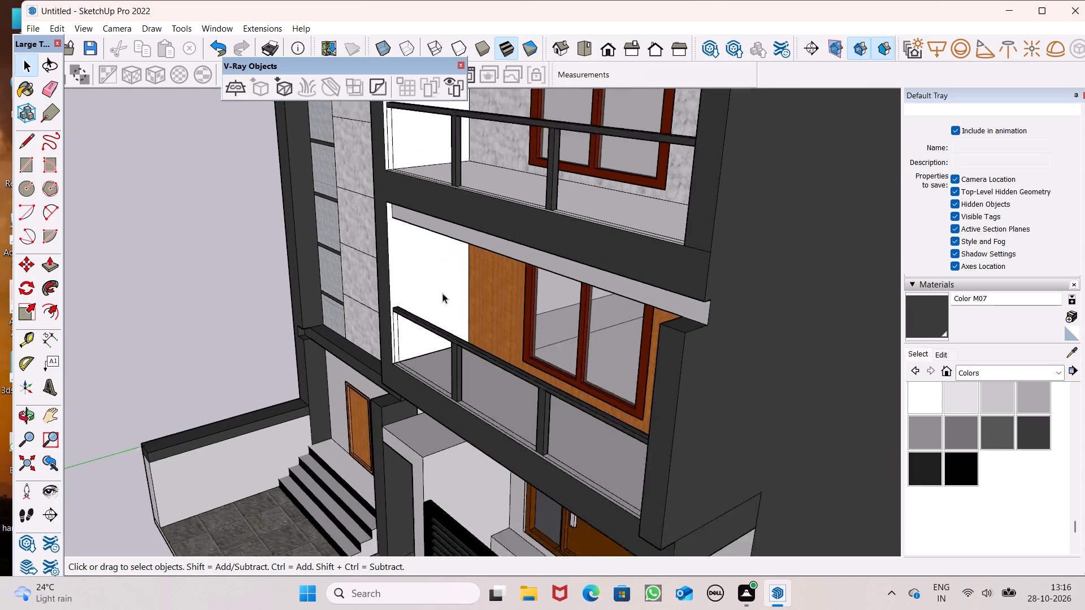
Draw a small rectangle on the lower balcony's white side wall, inside the narrow vertical strip beneath the handrail's end.
scroll(442, 293, down, 1)
middle_drag(436, 327, 397, 280)
scroll(392, 335, up, 11)
scroll(504, 213, down, 3)
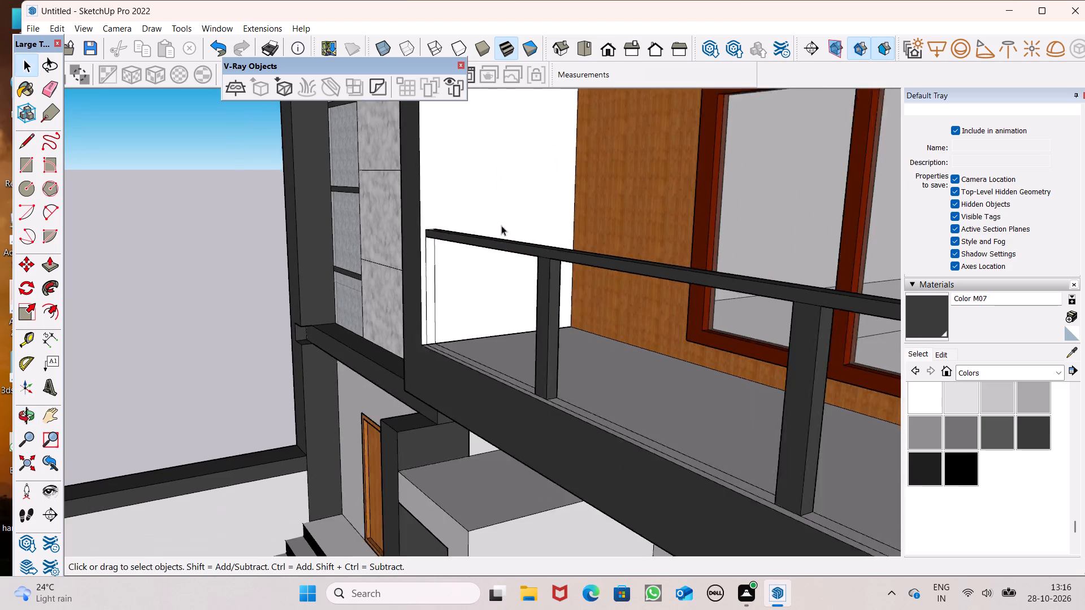
scroll(501, 225, down, 1)
middle_drag(478, 298, 411, 272)
scroll(412, 273, up, 7)
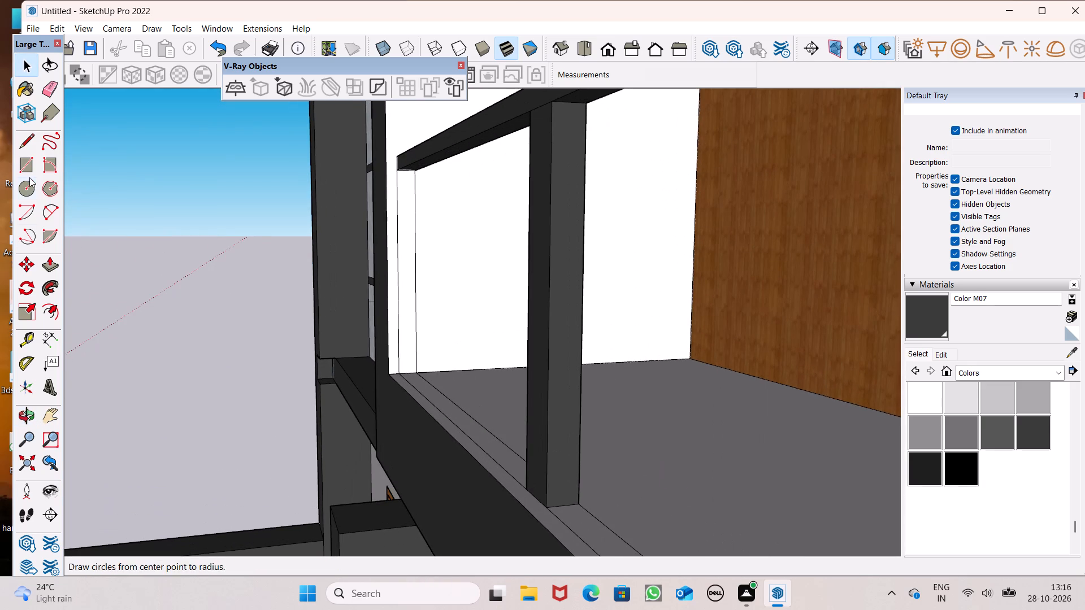
click(29, 177)
click(25, 160)
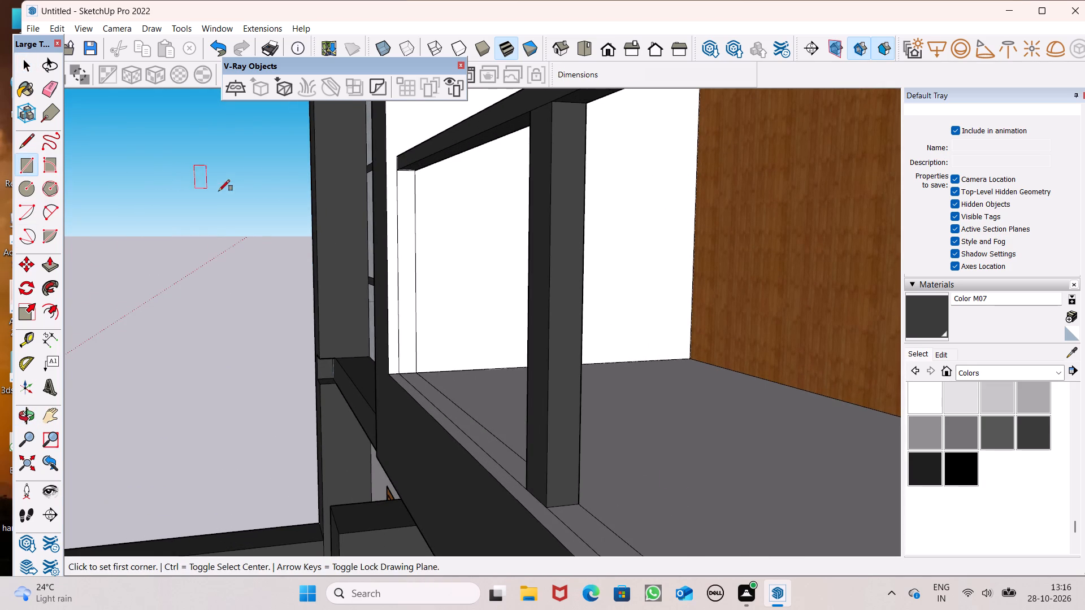
scroll(390, 226, down, 1)
scroll(420, 330, up, 3)
middle_drag(428, 360, 417, 365)
scroll(418, 365, up, 1)
scroll(420, 326, down, 2)
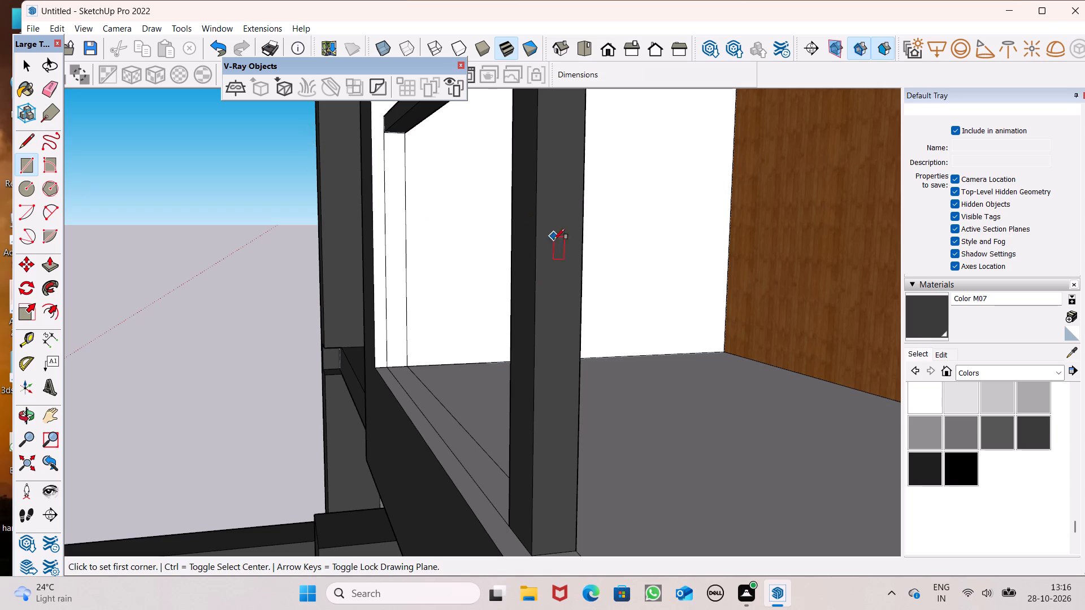
scroll(406, 328, up, 2)
middle_drag(402, 376, 385, 365)
scroll(384, 365, up, 3)
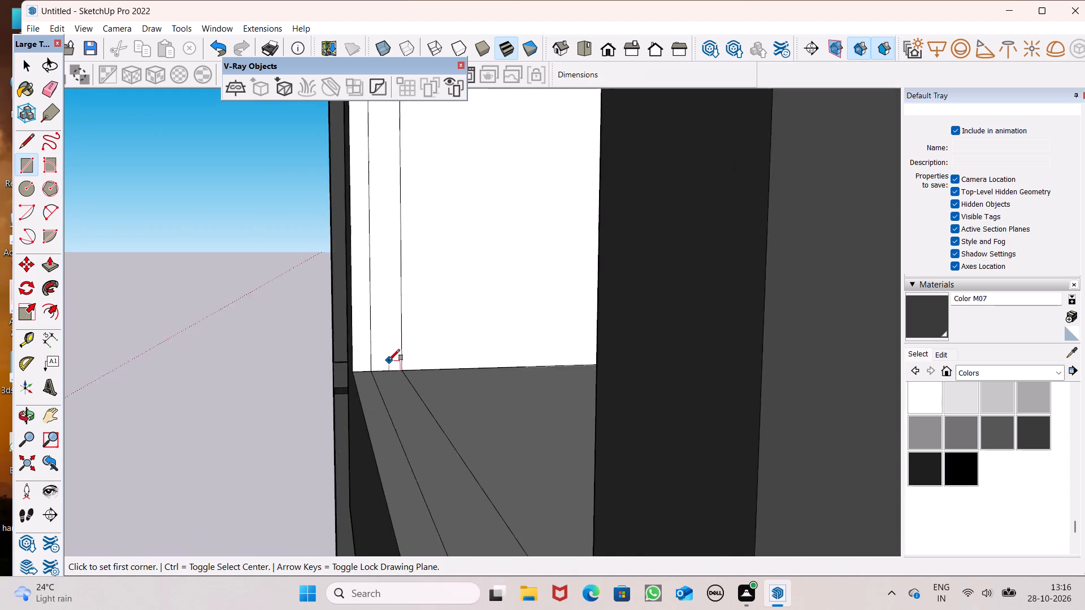
scroll(389, 360, up, 3)
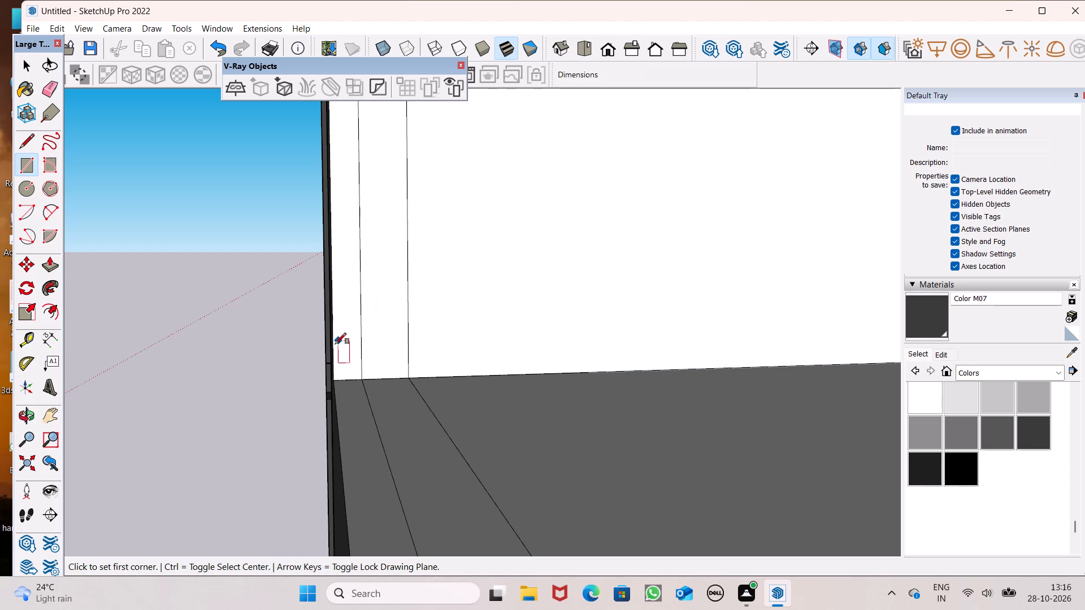
middle_drag(391, 379, 368, 376)
scroll(370, 354, up, 3)
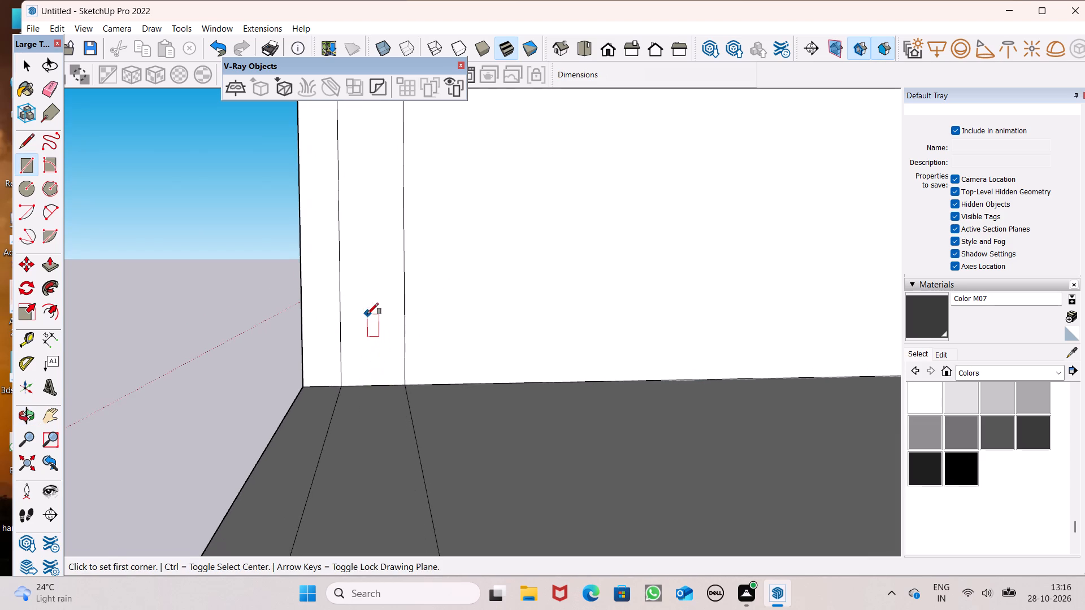
scroll(367, 314, down, 1)
scroll(332, 281, up, 1)
scroll(362, 277, down, 2)
scroll(297, 259, up, 2)
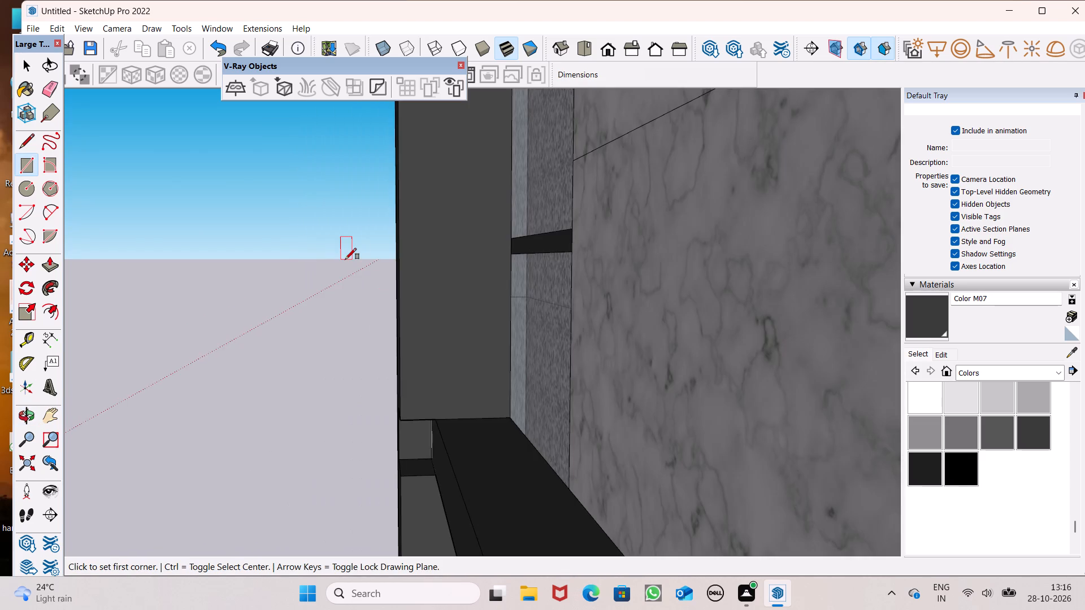
scroll(337, 294, down, 1)
scroll(440, 287, down, 3)
scroll(490, 284, down, 14)
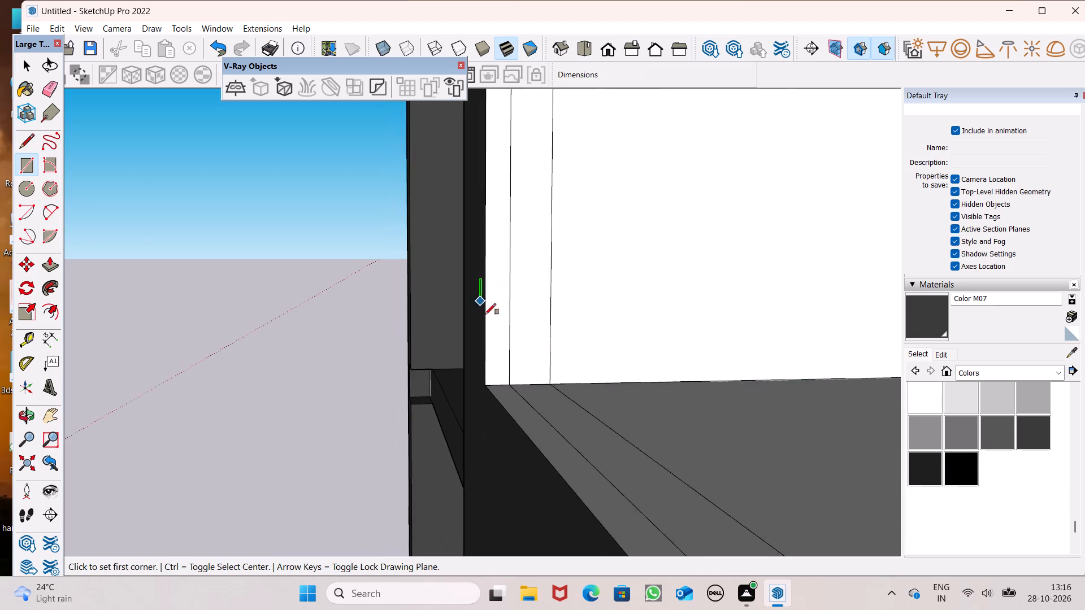
scroll(556, 350, down, 4)
middle_drag(560, 358, 542, 400)
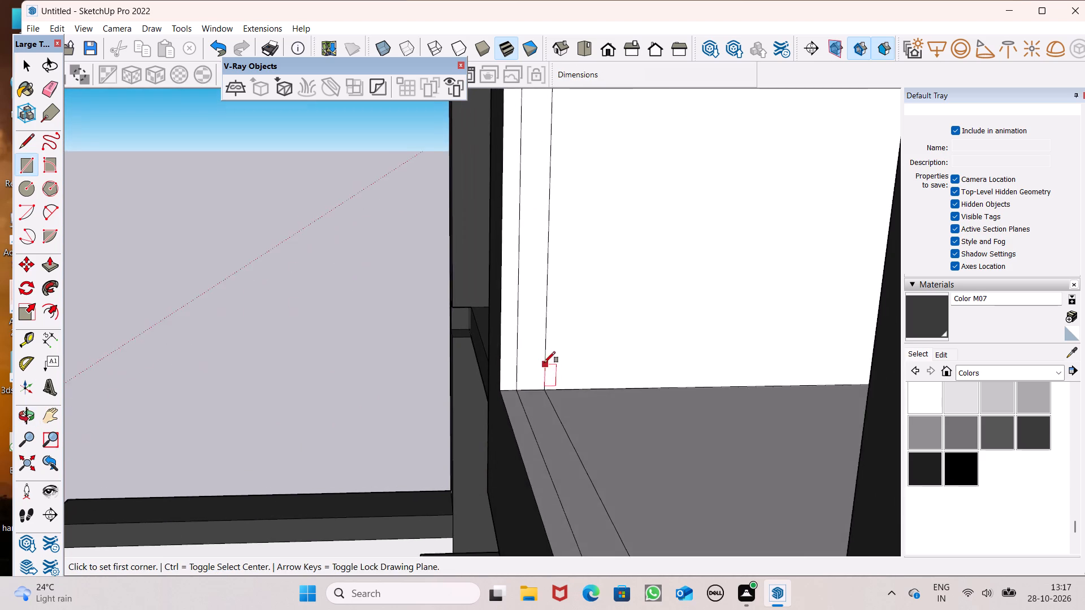
scroll(544, 363, up, 5)
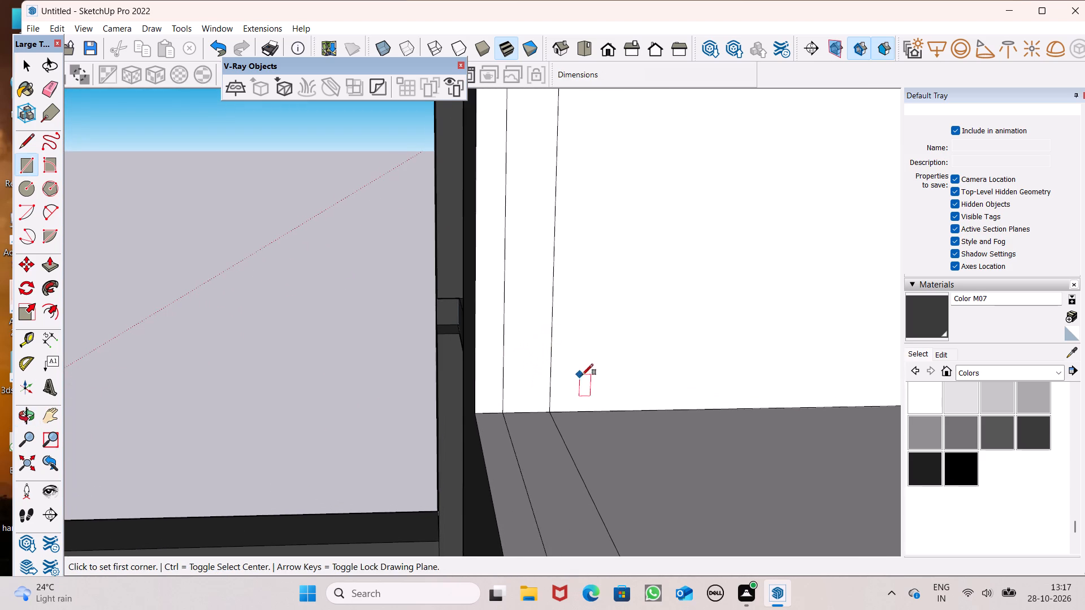
middle_drag(584, 375, 581, 355)
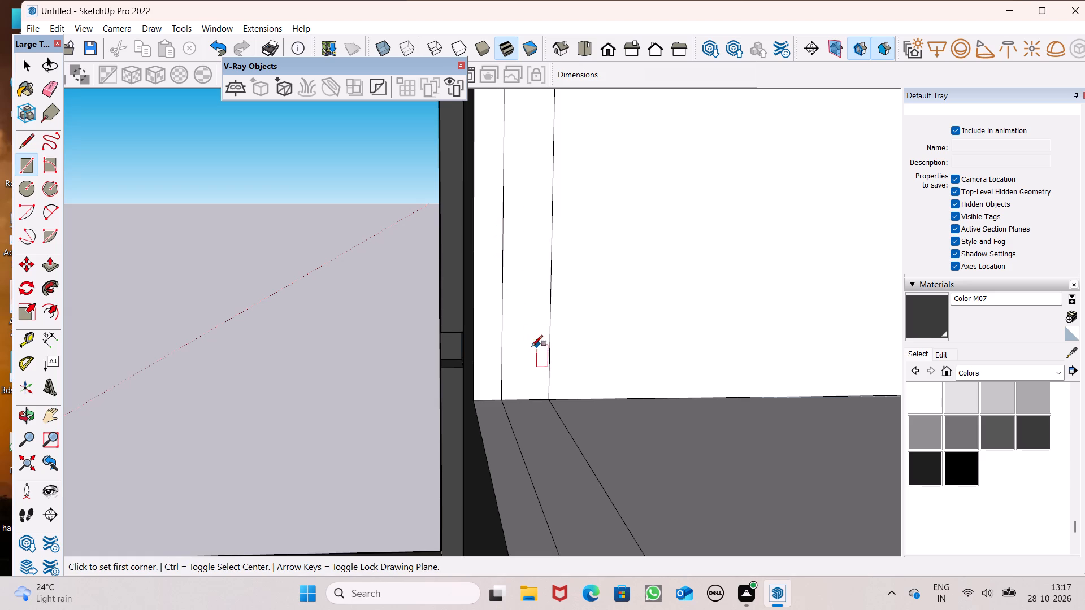
middle_drag(547, 375, 506, 374)
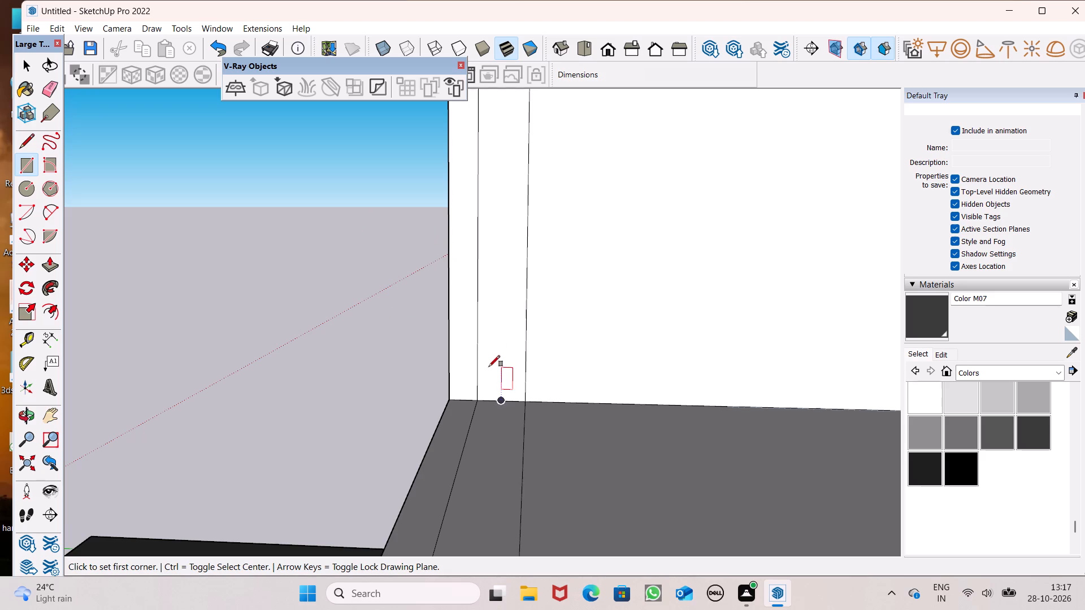
scroll(351, 270, down, 2)
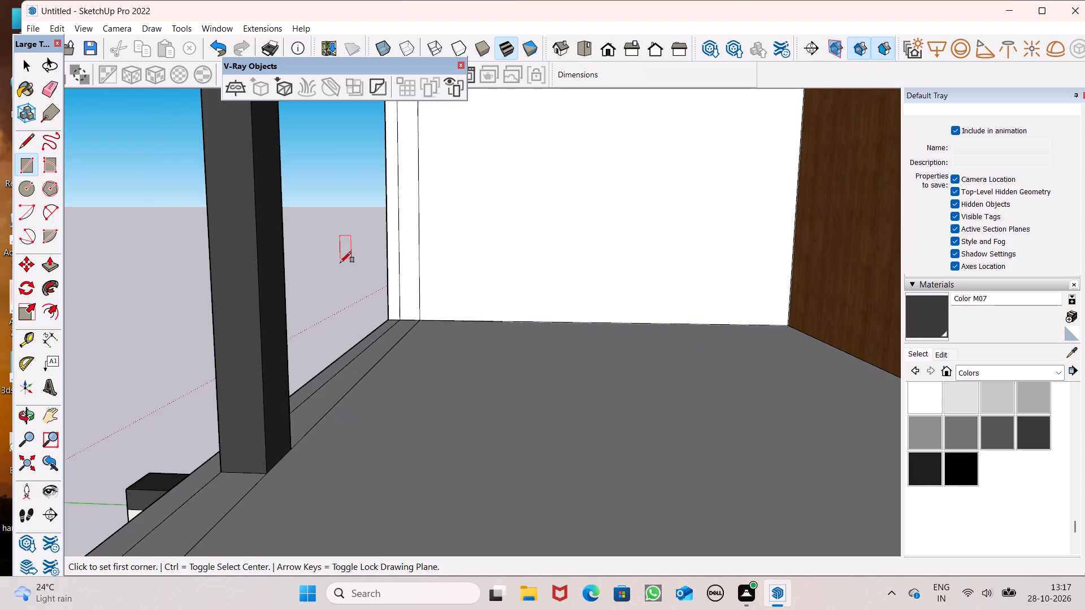
middle_drag(364, 300, 457, 291)
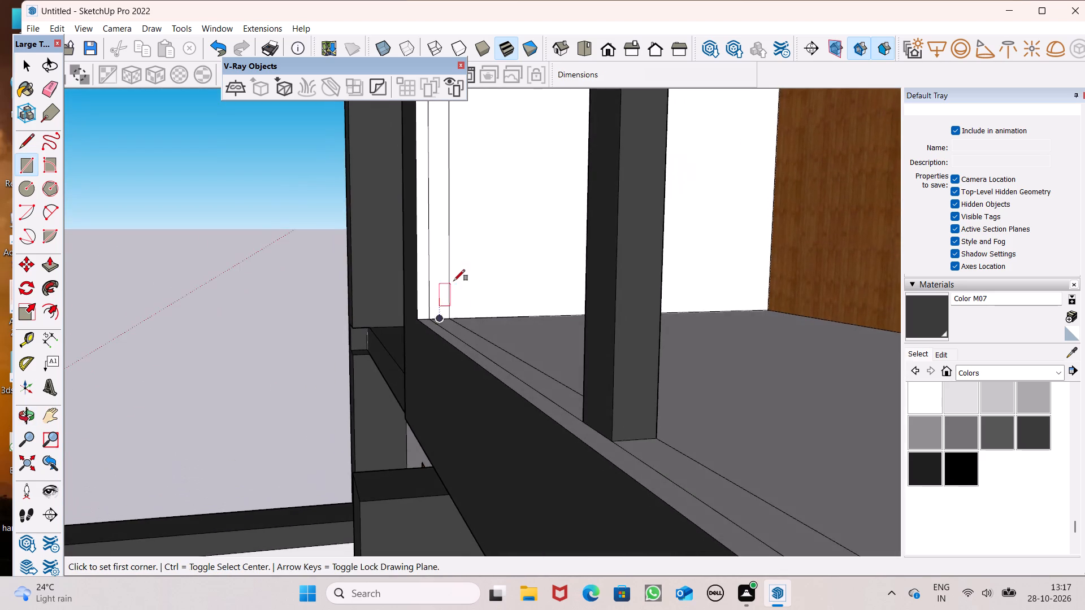
scroll(449, 259, up, 5)
middle_drag(439, 277, 423, 253)
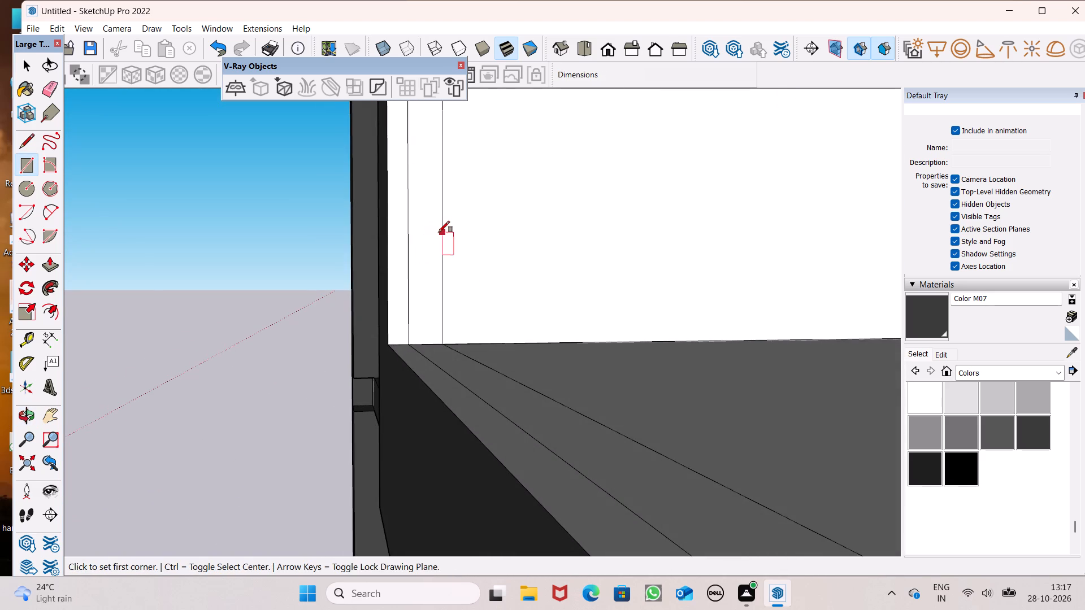
scroll(438, 232, up, 4)
scroll(414, 240, down, 2)
scroll(422, 298, up, 1)
middle_drag(422, 298, 409, 297)
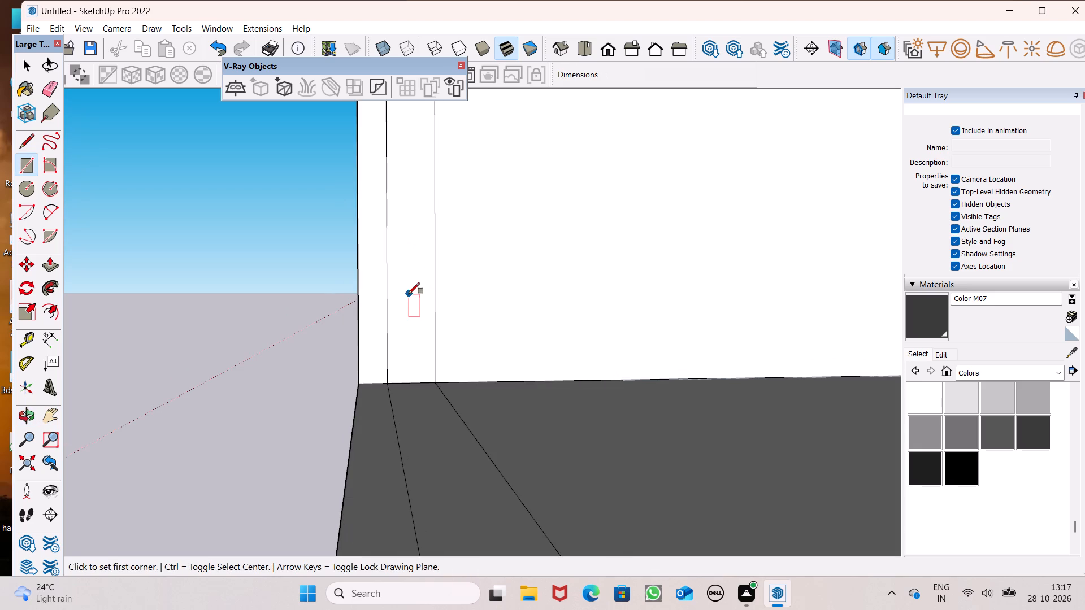
scroll(433, 319, up, 2)
middle_drag(424, 330, 426, 321)
scroll(385, 312, up, 5)
scroll(437, 333, down, 1)
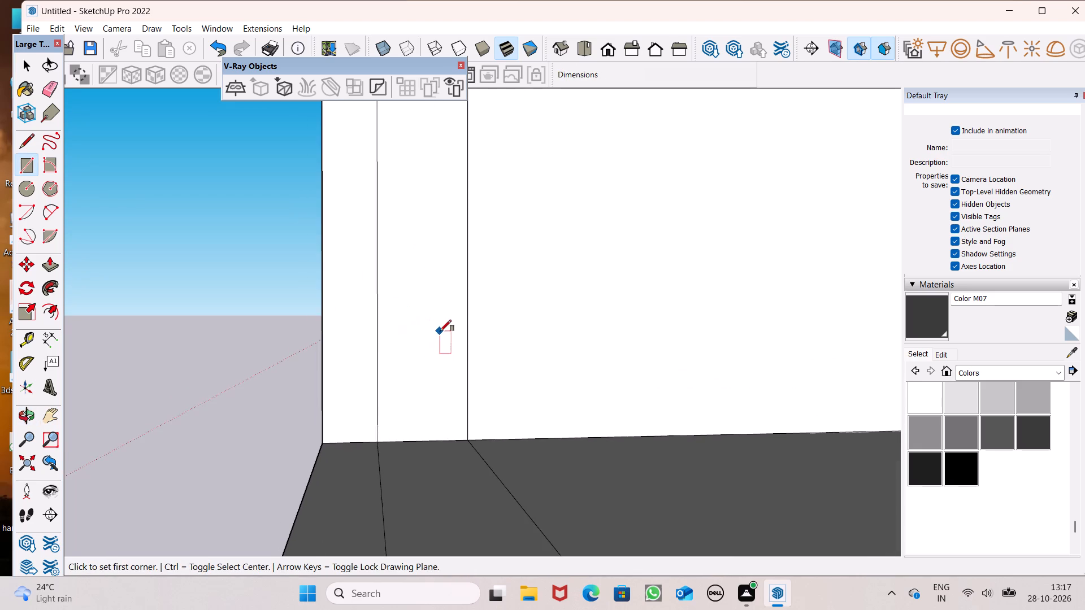
middle_drag(442, 332, 439, 325)
scroll(403, 319, up, 3)
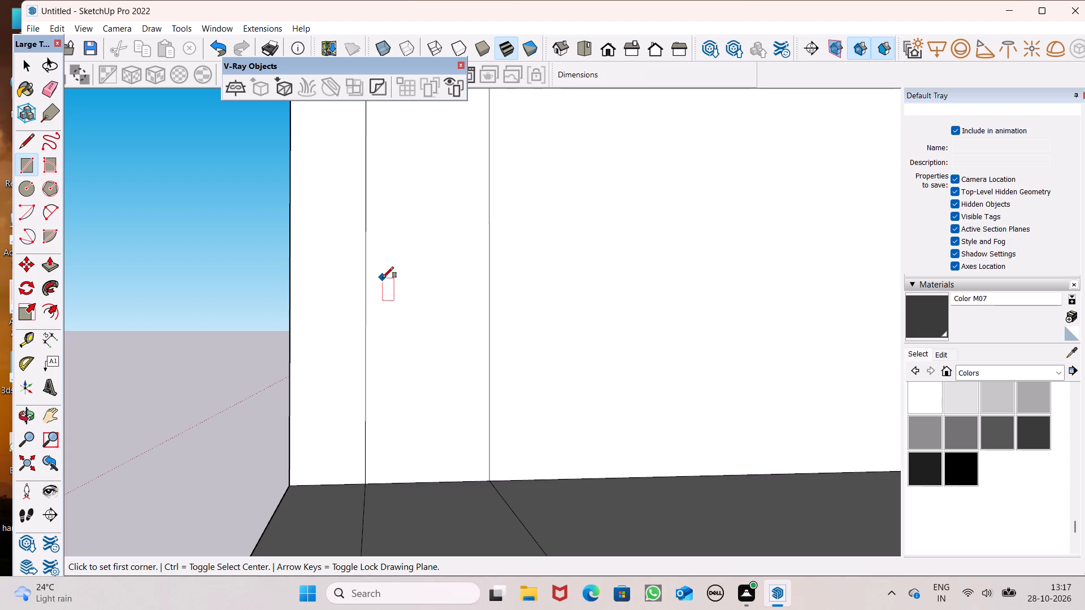
click(461, 335)
key(space)
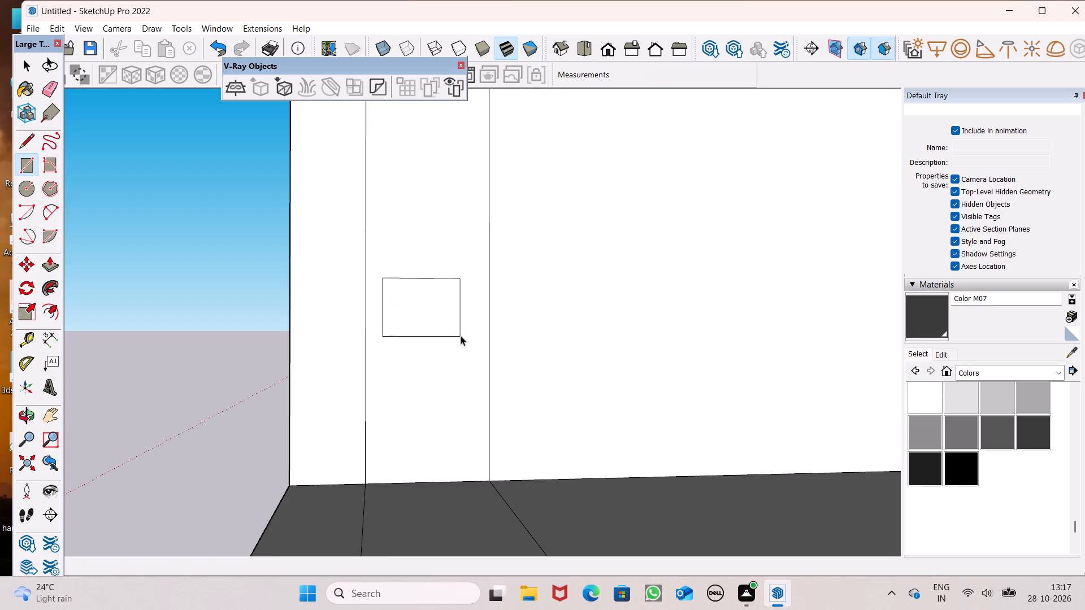
Move the small rectangle down about 3/8" and slightly sideways to centre it within the wall's narrow vertical strip.
double_click(446, 311)
key(m)
key(Return)
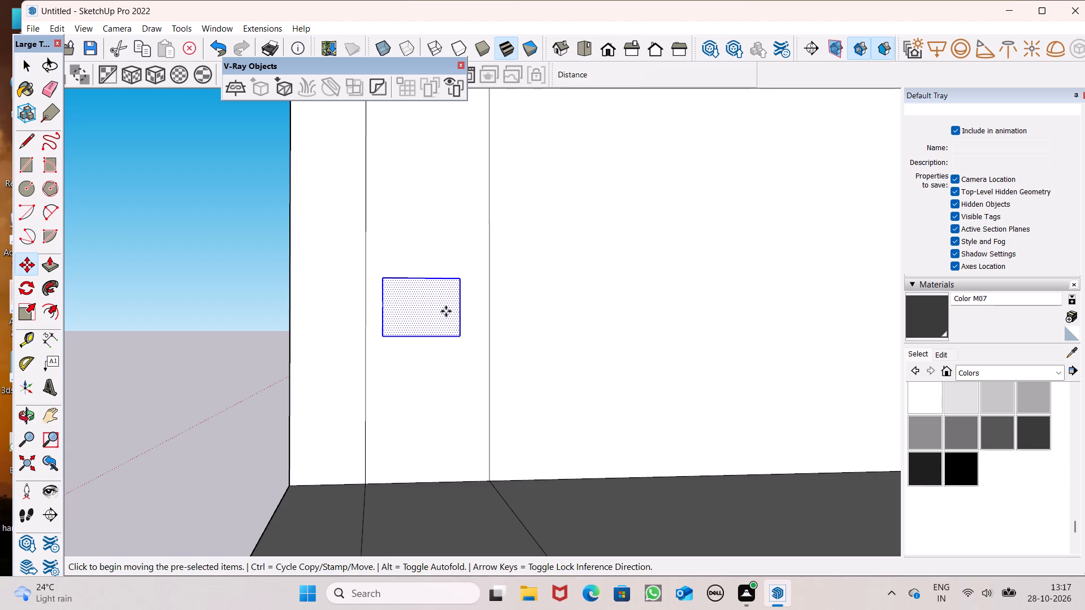
drag(444, 315, 453, 320)
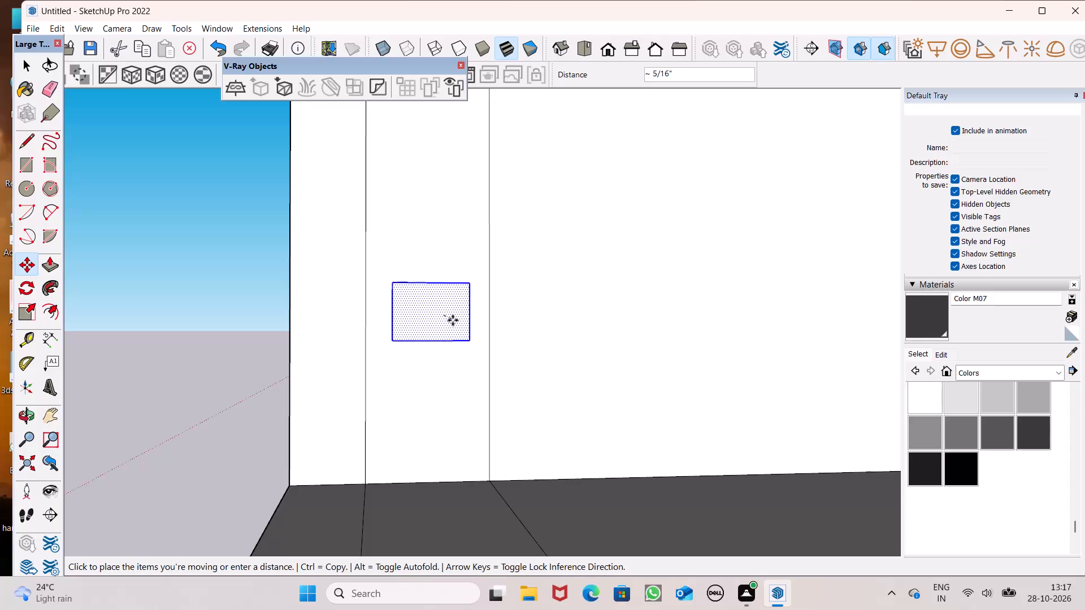
drag(453, 320, 451, 327)
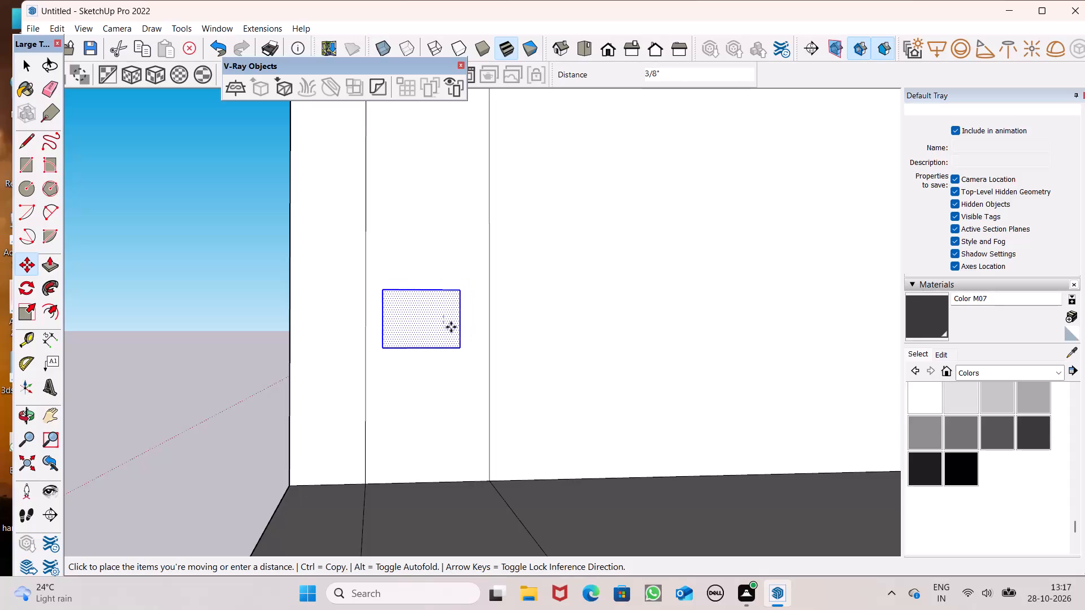
drag(451, 327, 453, 332)
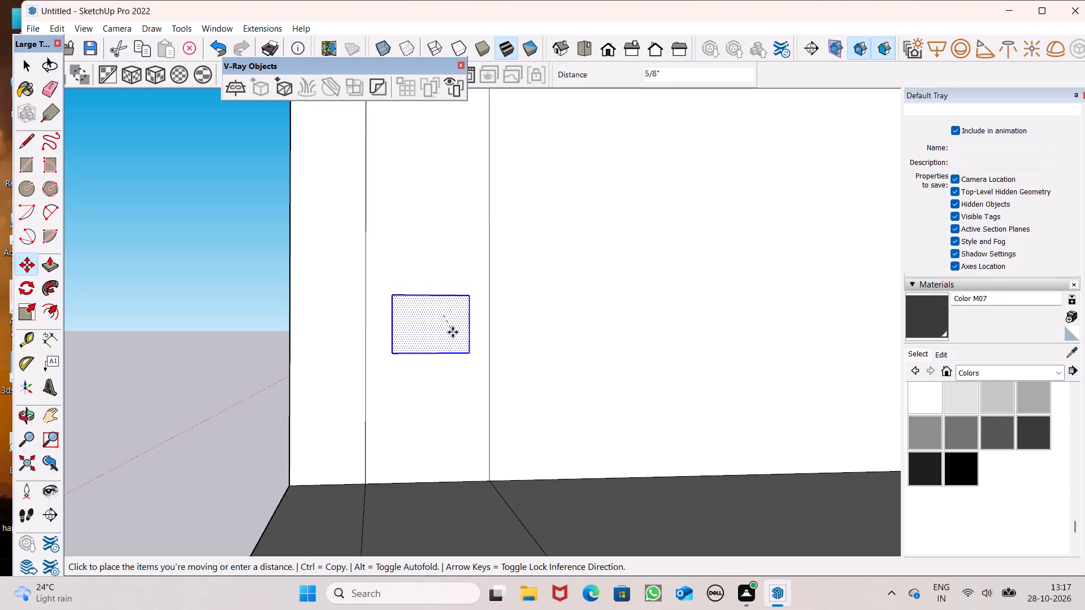
drag(453, 332, 450, 327)
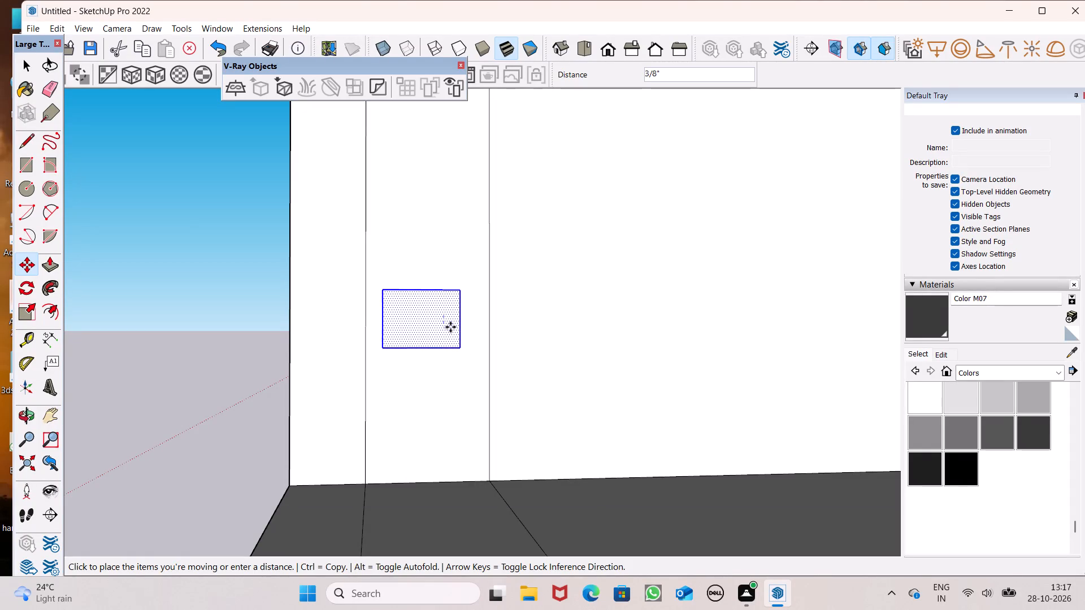
drag(450, 327, 450, 328)
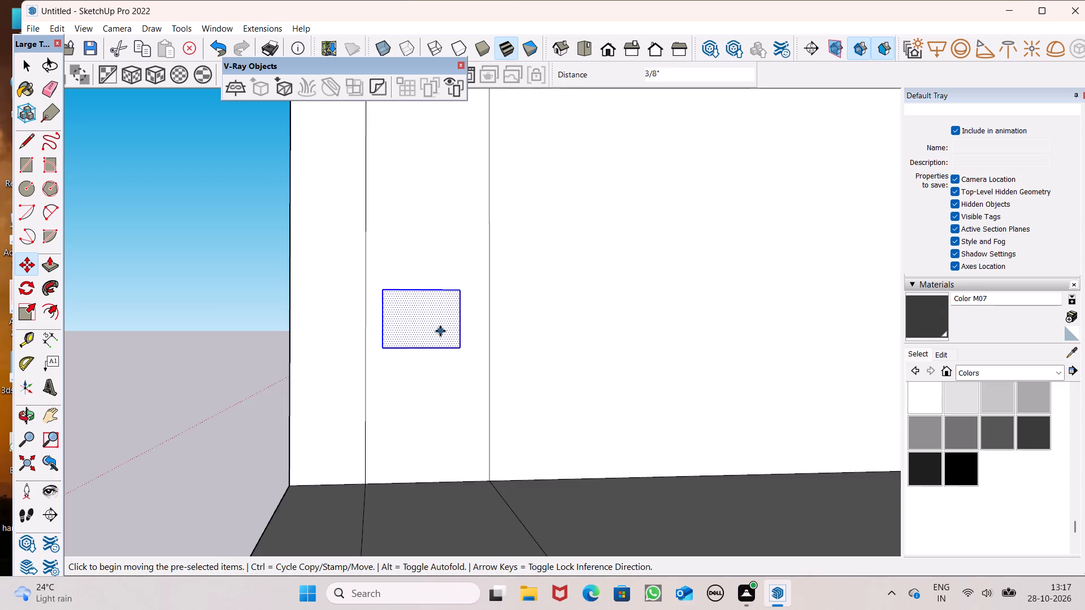
scroll(440, 331, up, 4)
drag(437, 338, 445, 339)
key(space)
Copy the small rectangle upward at about 6 5/16" spacing, making six copies along the vertical strip towards the handrail.
scroll(407, 252, down, 6)
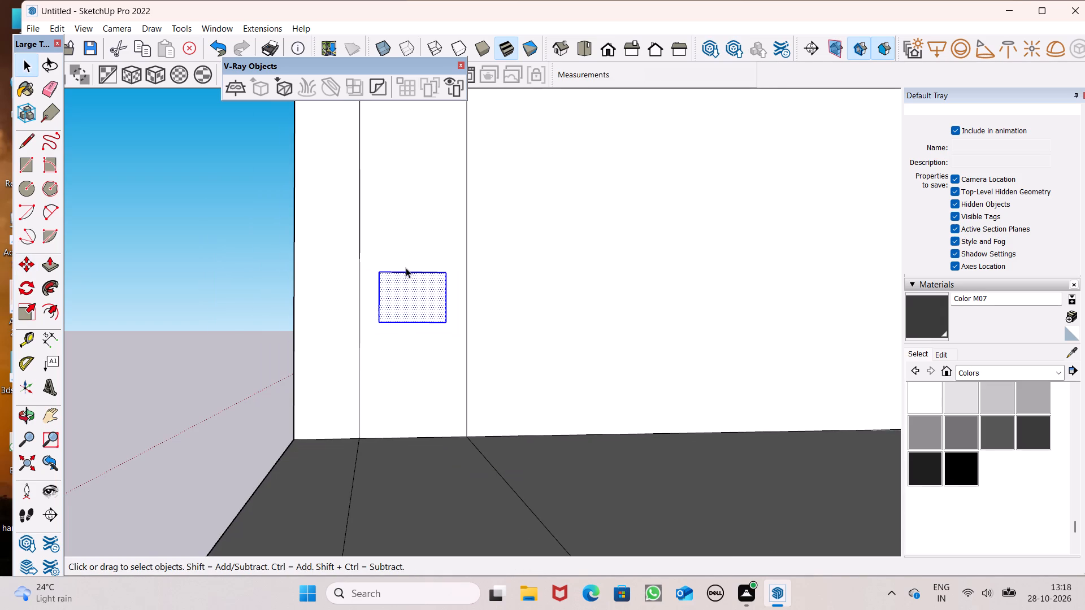
key(m)
key(Return)
scroll(442, 383, down, 7)
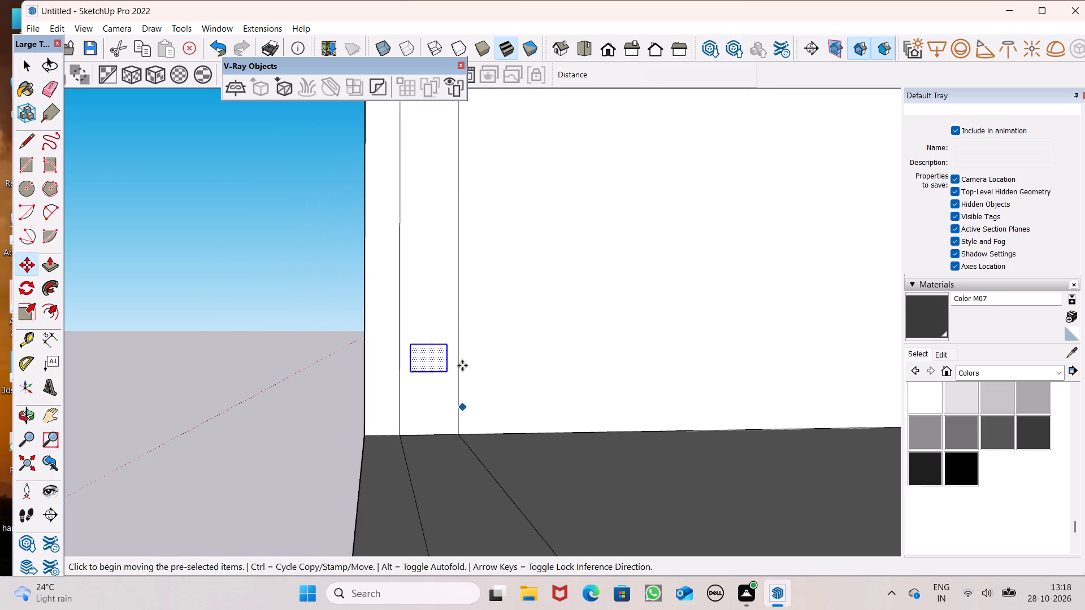
scroll(431, 390, down, 6)
scroll(425, 289, down, 4)
scroll(423, 228, up, 2)
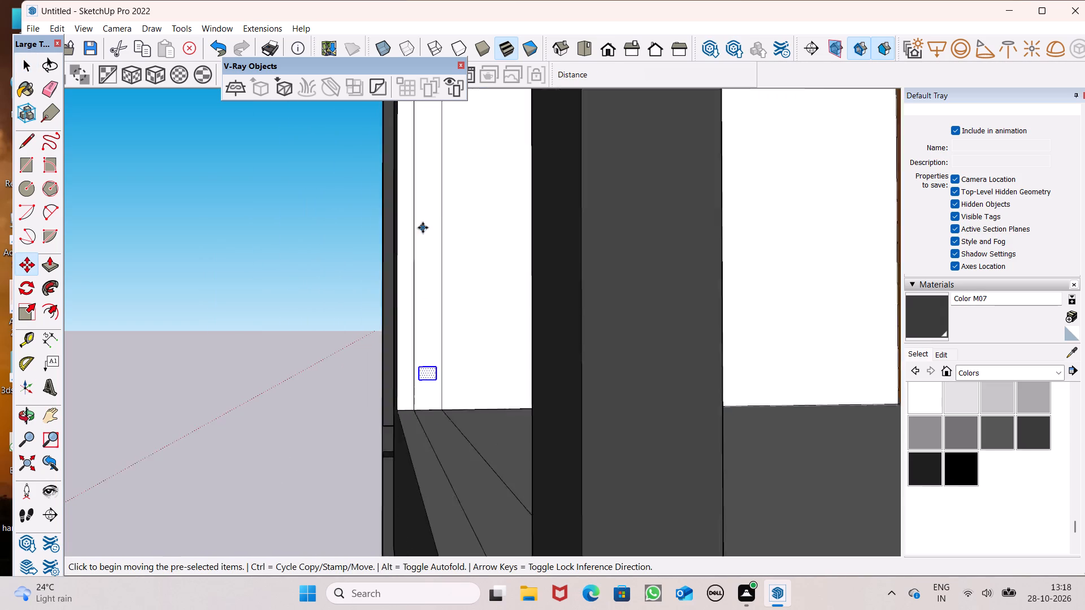
scroll(423, 228, up, 1)
scroll(439, 294, down, 3)
middle_drag(480, 306, 494, 329)
scroll(441, 359, up, 5)
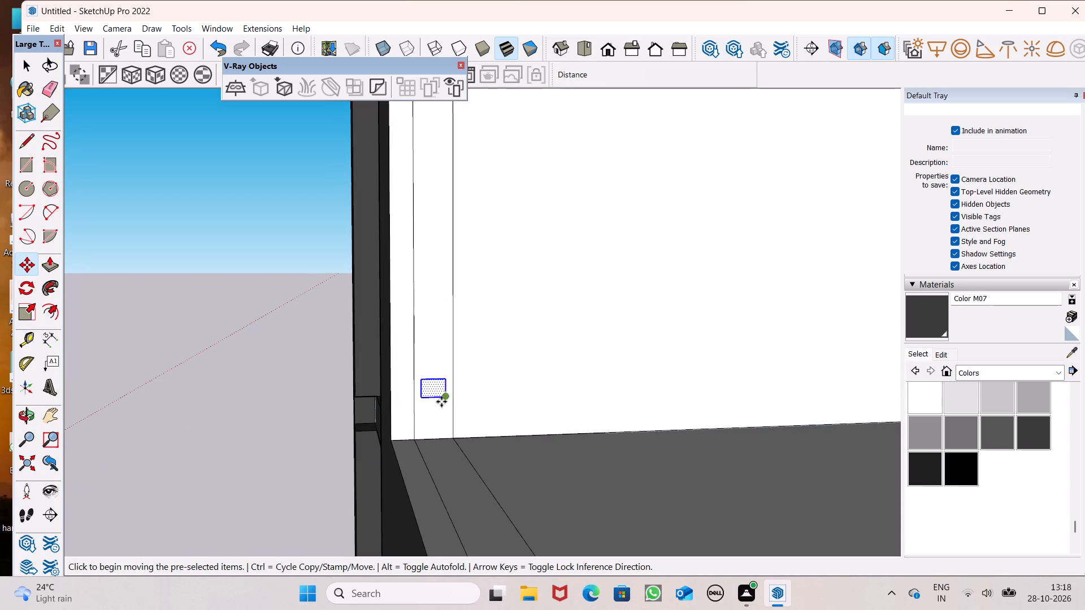
drag(444, 399, 446, 347)
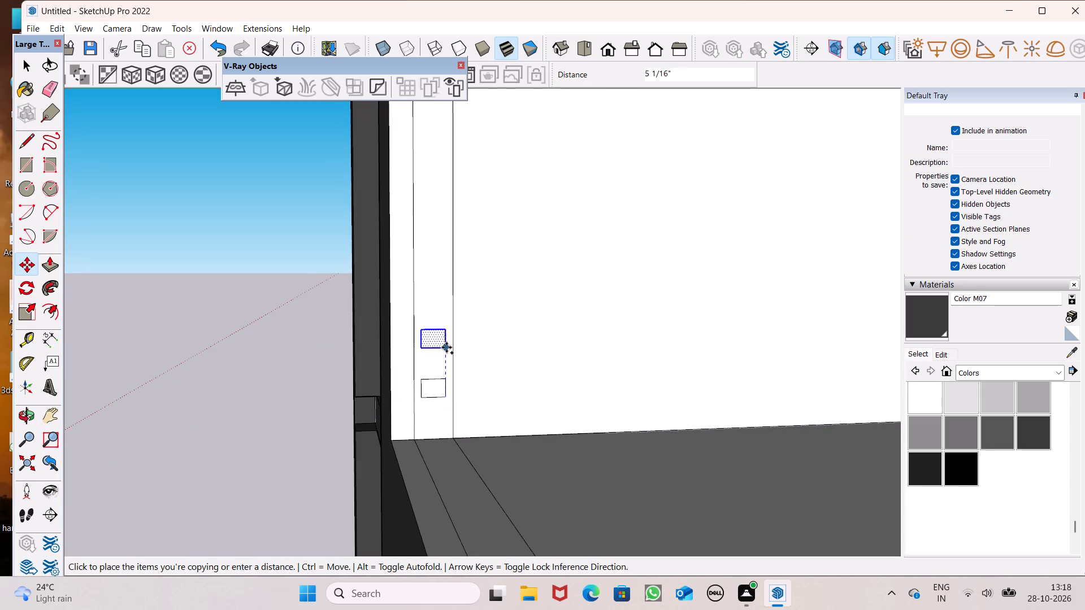
drag(446, 347, 442, 335)
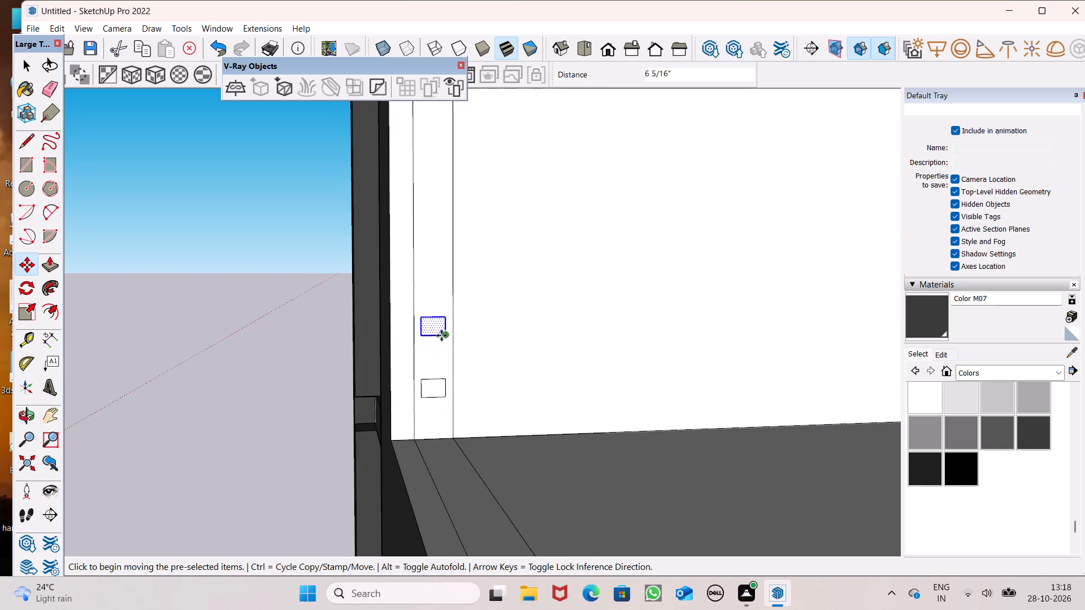
text(*6)
key(Return)
key(space)
Delete the topmost small rectangle in the wall's vertical strip, just beneath the handrail's end.
scroll(454, 300, down, 7)
scroll(492, 273, down, 1)
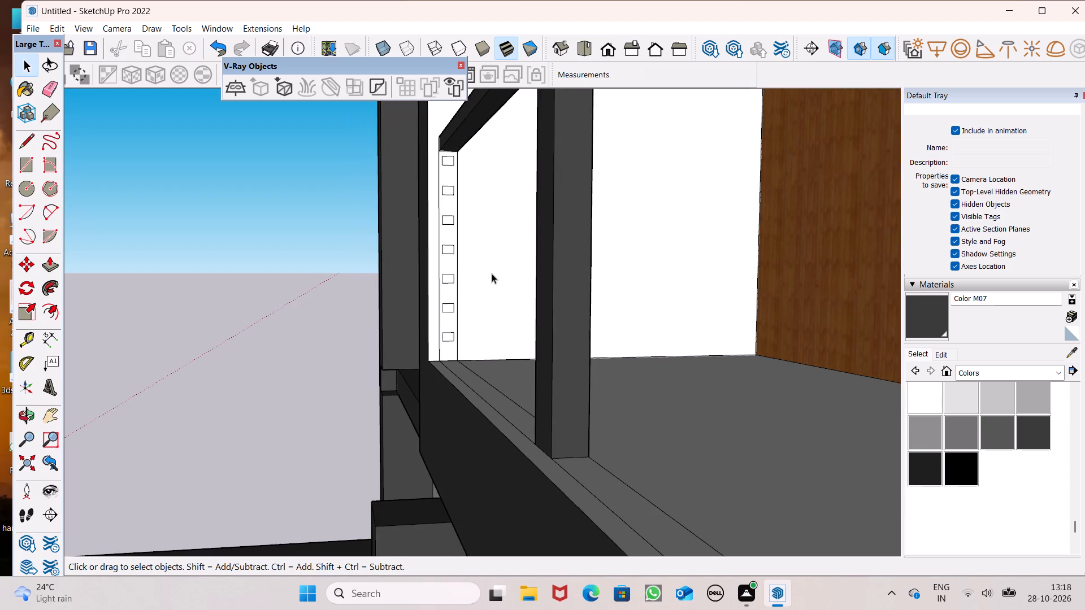
scroll(502, 247, down, 1)
middle_drag(484, 272, 487, 294)
scroll(468, 225, up, 6)
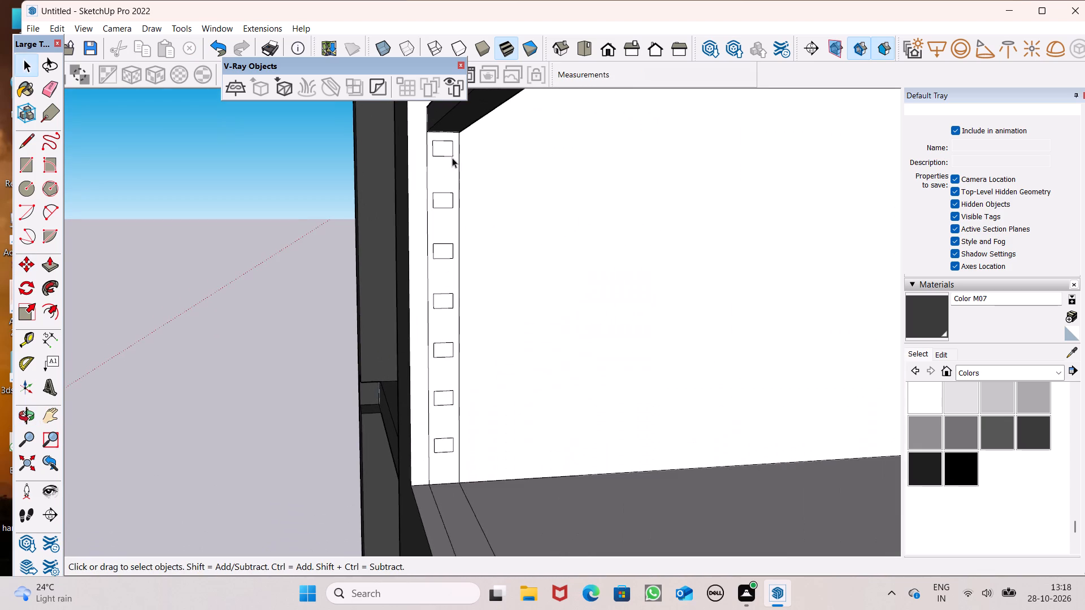
scroll(448, 157, up, 8)
click(434, 142)
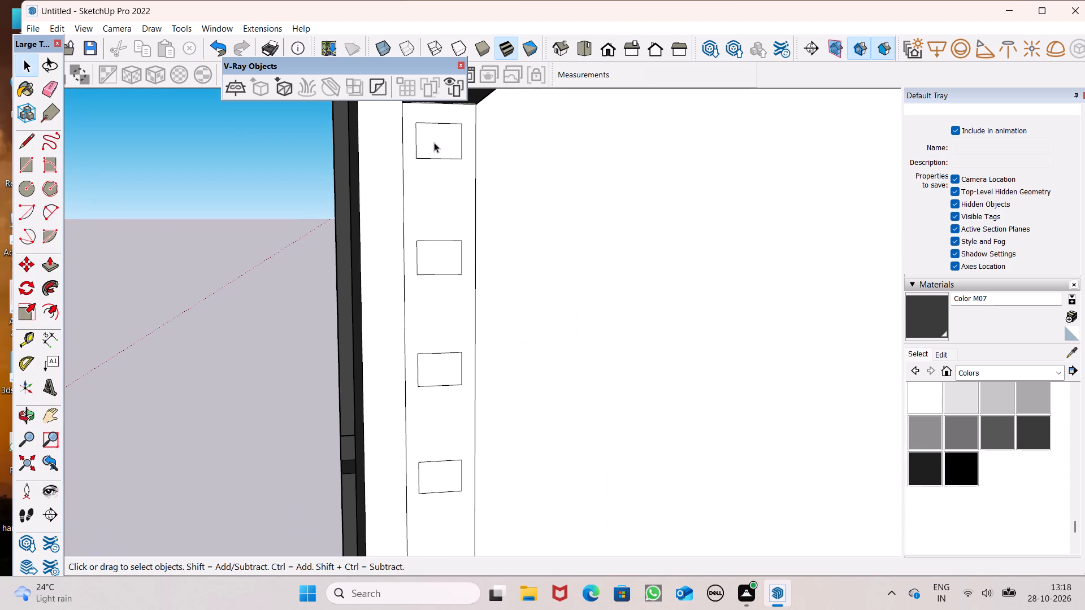
click(425, 148)
double_click(426, 147)
key(Delete)
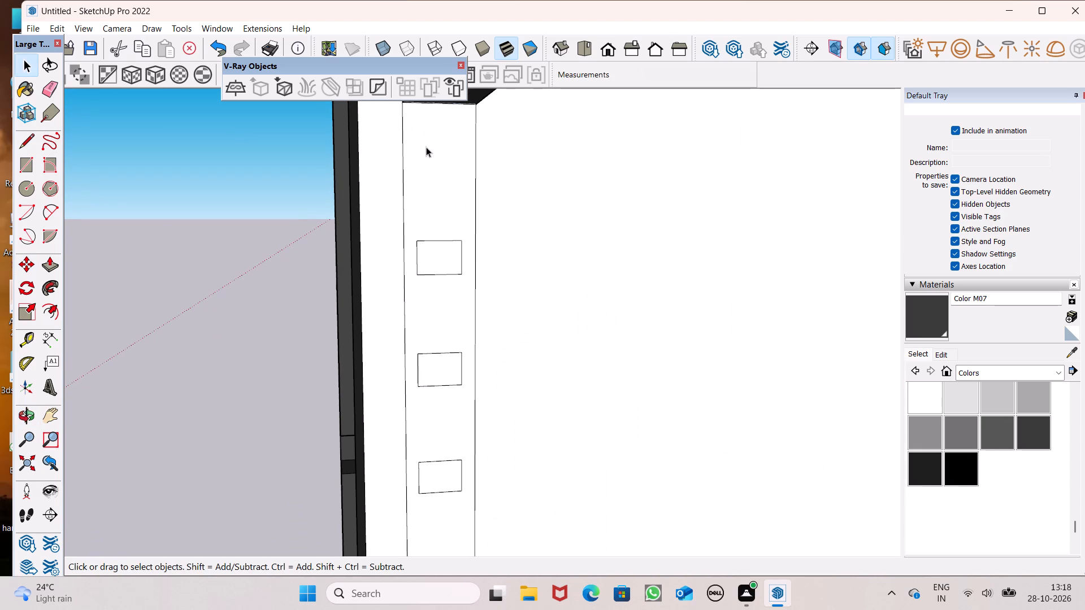
scroll(426, 147, down, 11)
click(275, 145)
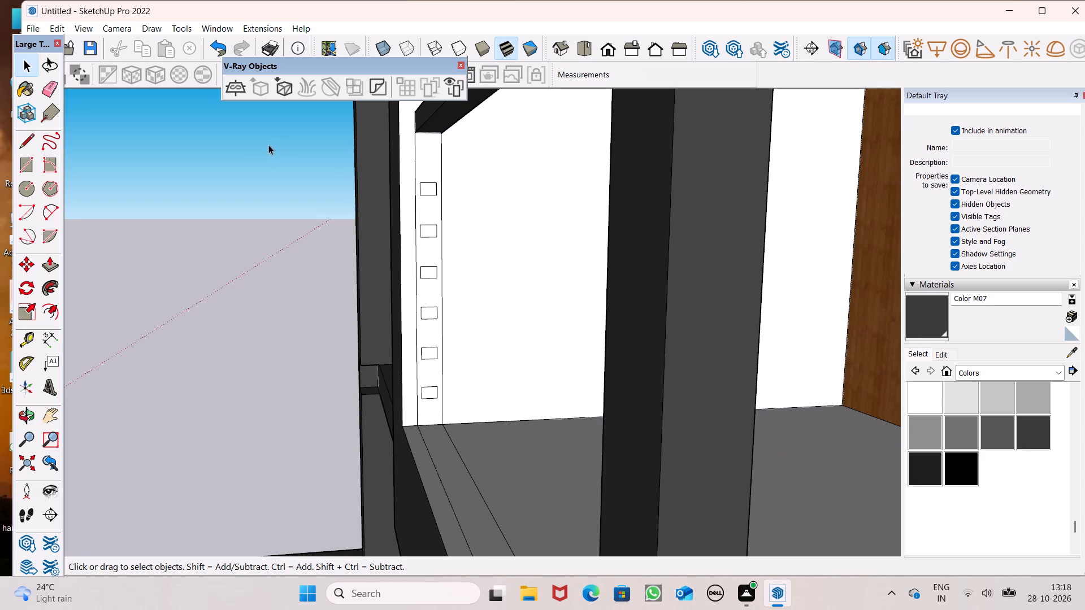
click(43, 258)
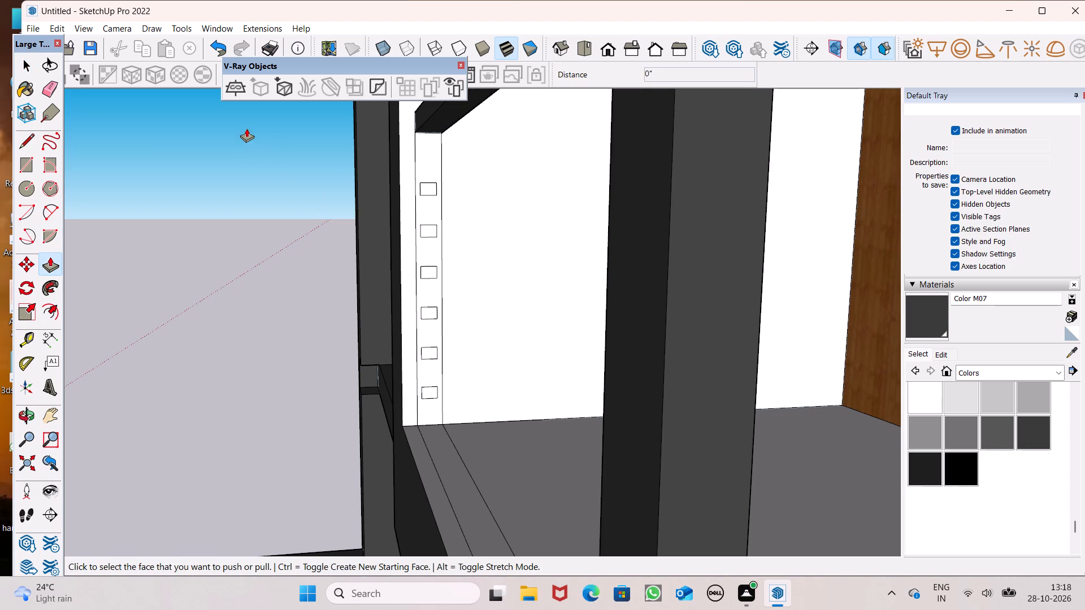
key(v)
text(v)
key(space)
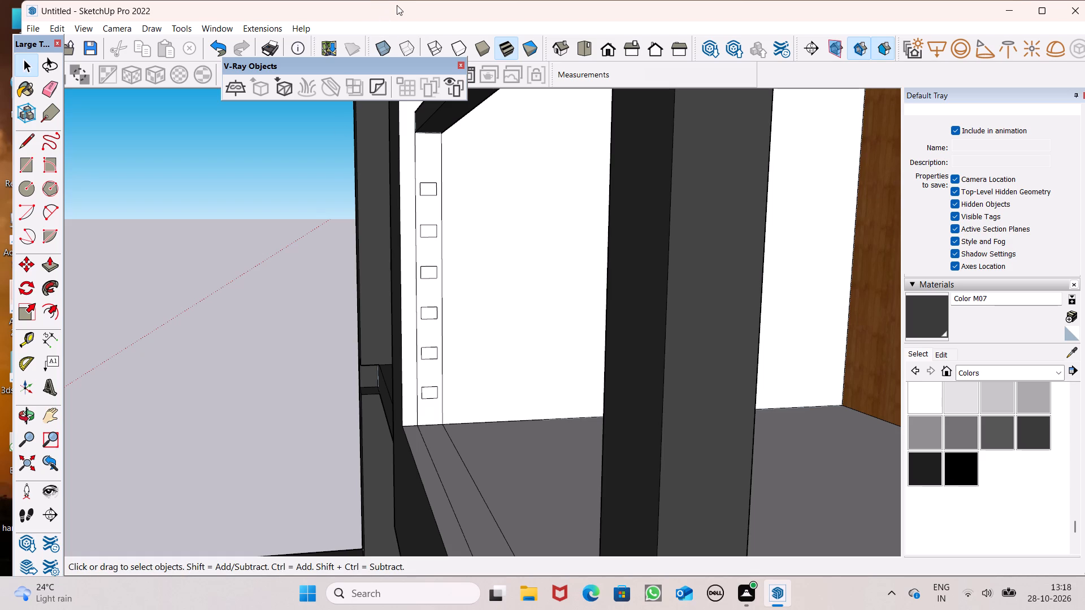
Copy the uppermost remaining small rectangle about 5" upward along the vertical strip, below the handrail.
middle_click(395, 117)
scroll(431, 149, up, 4)
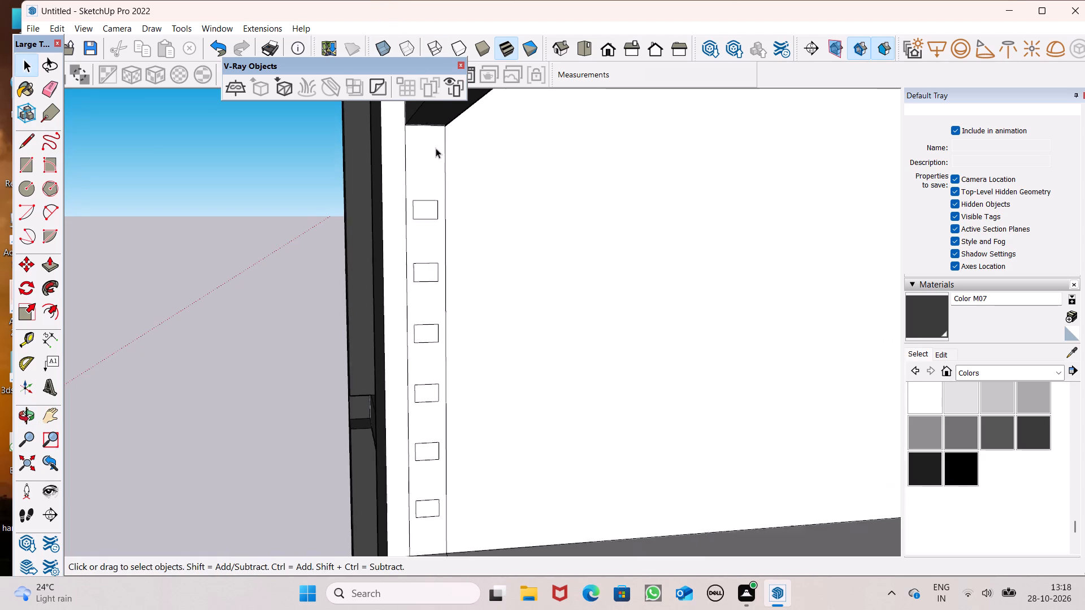
scroll(436, 148, up, 1)
scroll(423, 206, down, 2)
scroll(427, 236, up, 2)
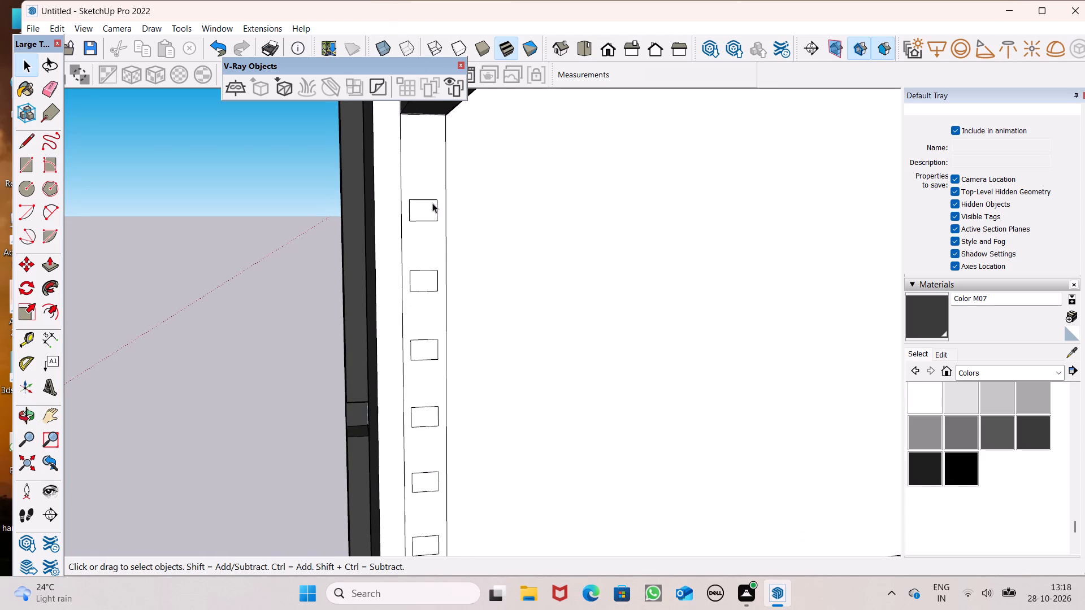
scroll(450, 172, down, 8)
middle_drag(461, 203, 431, 202)
middle_drag(433, 201, 487, 199)
scroll(487, 199, up, 1)
scroll(433, 199, down, 5)
scroll(299, 165, up, 4)
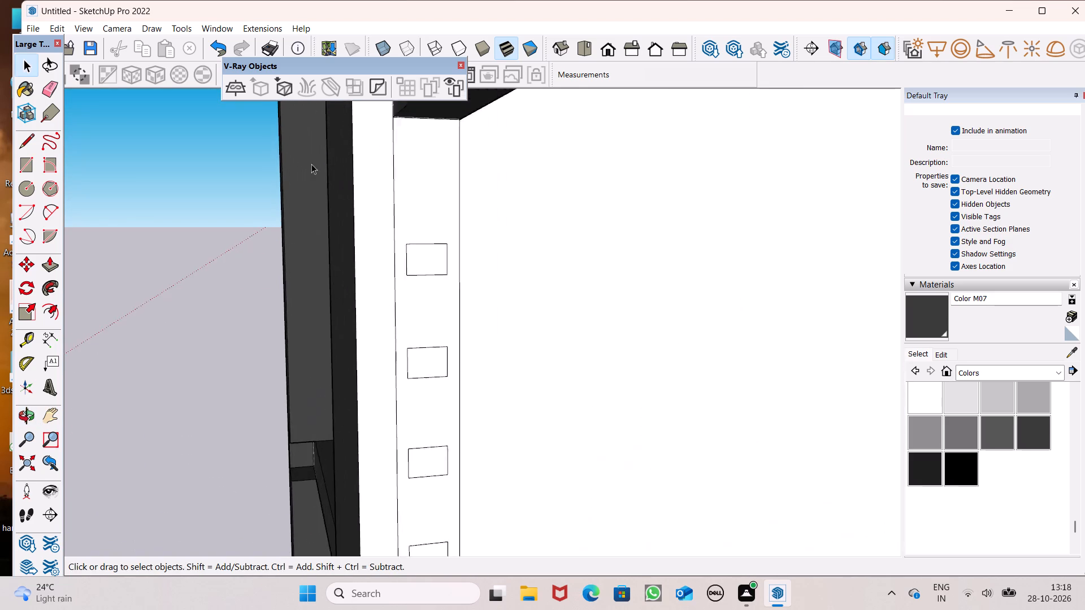
scroll(311, 164, up, 1)
drag(533, 337, 528, 337)
click(528, 336)
scroll(498, 345, down, 3)
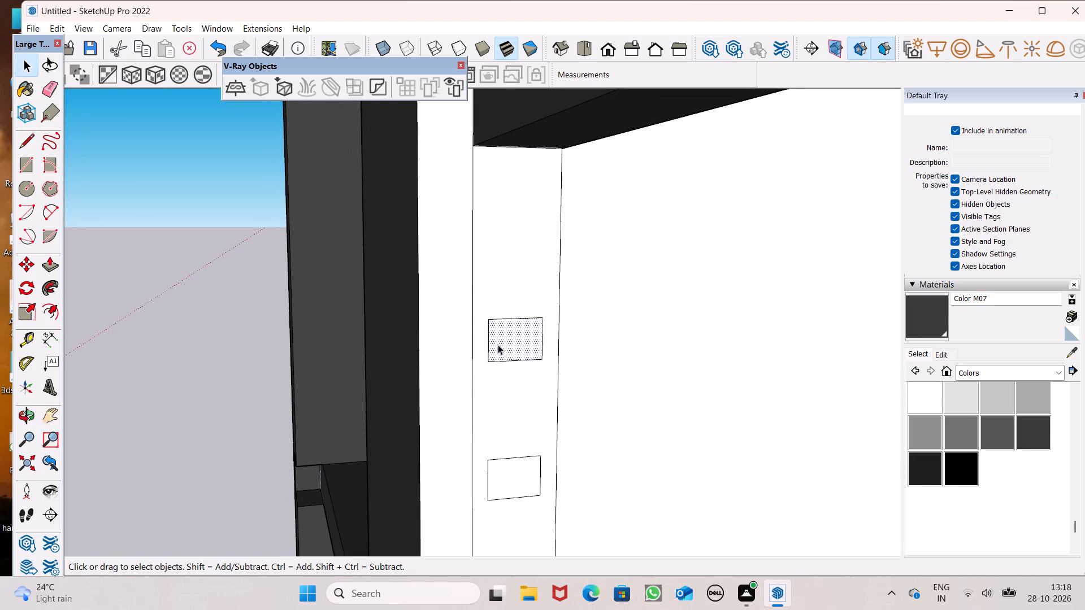
double_click(504, 346)
key(m)
key(Return)
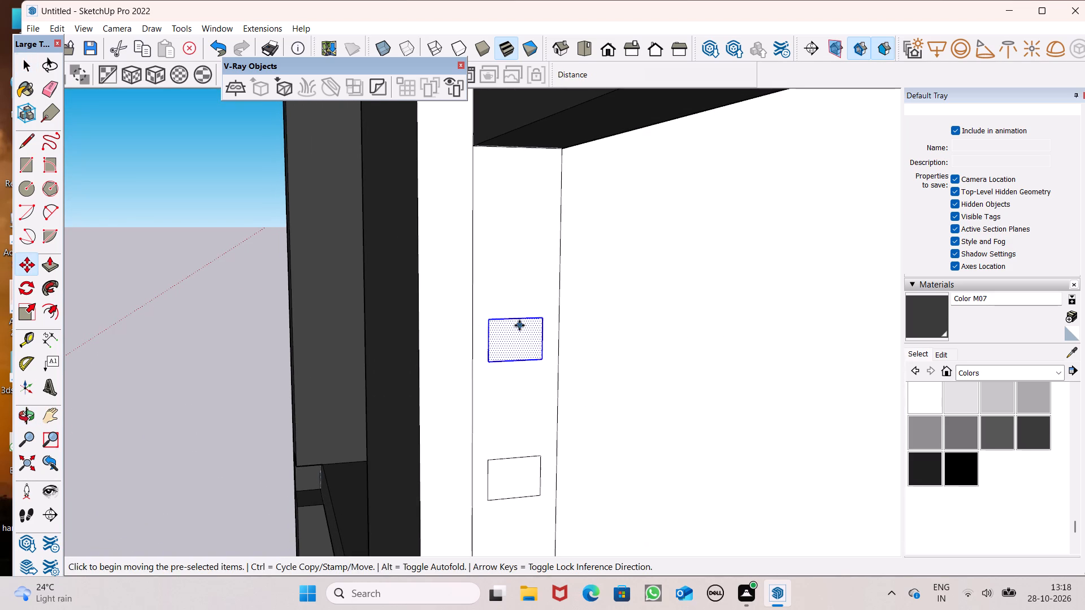
drag(527, 336, 528, 212)
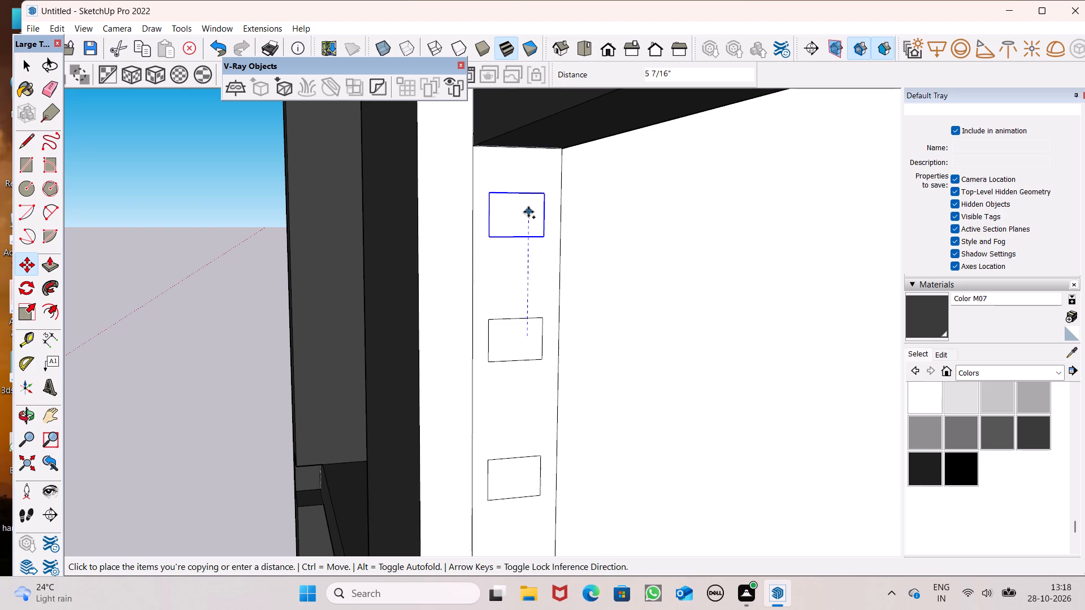
drag(528, 212, 529, 222)
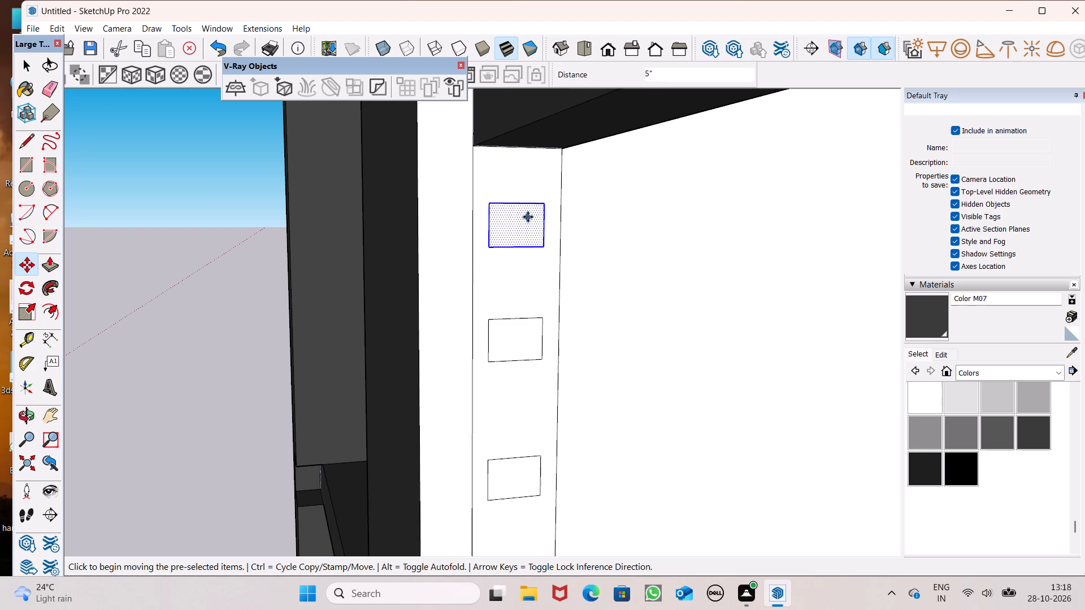
scroll(524, 214, down, 7)
key(space)
click(237, 194)
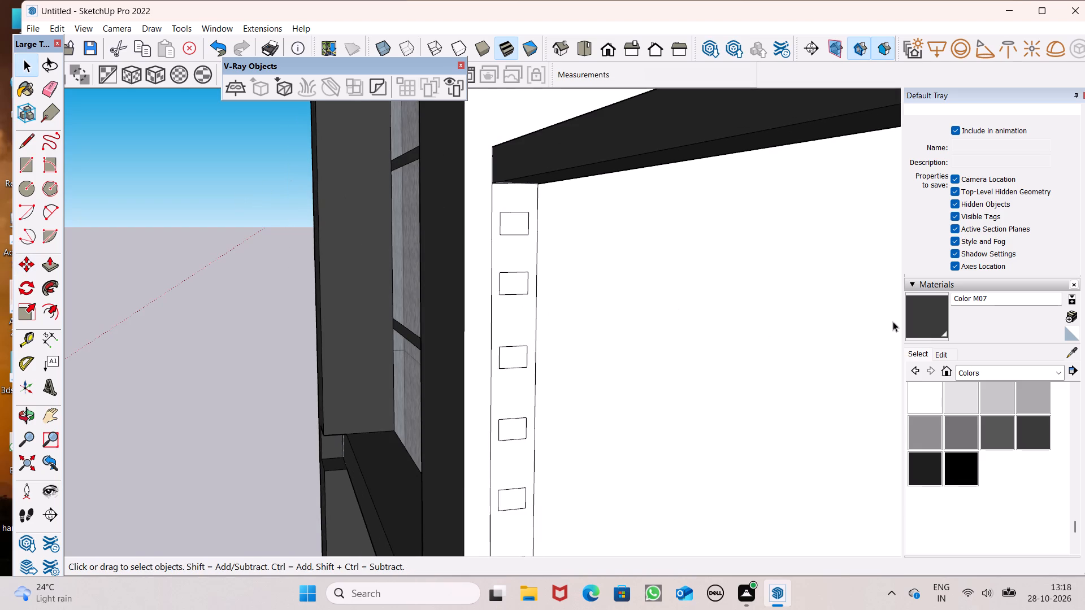
Paint all seven small rectangles in the vertical strip with the dark grey Color M07.
click(934, 326)
scroll(474, 222, up, 5)
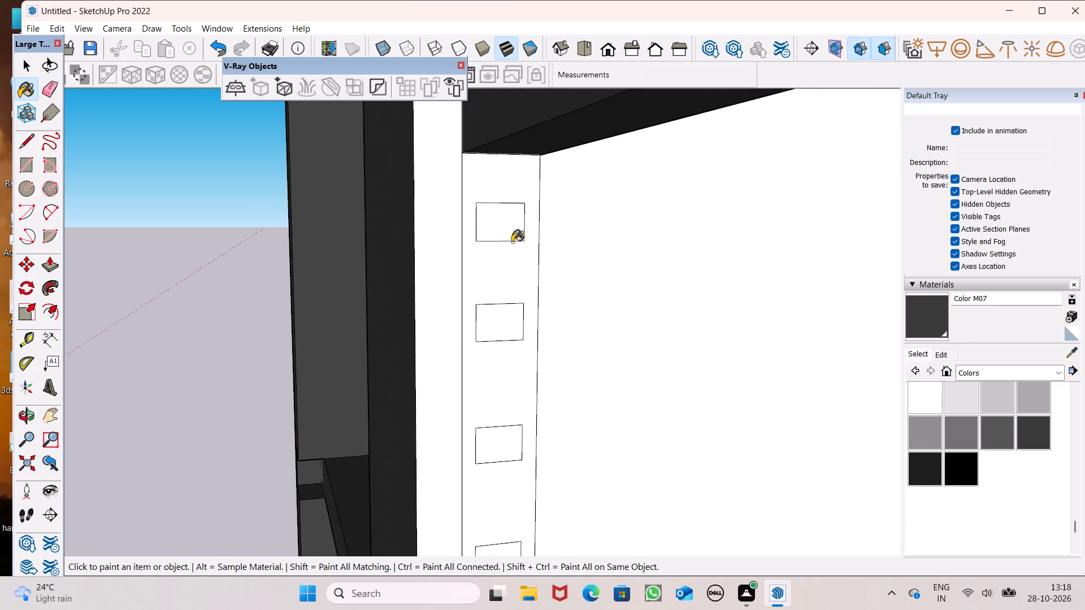
click(502, 228)
click(487, 332)
scroll(494, 242, down, 5)
scroll(484, 371, up, 4)
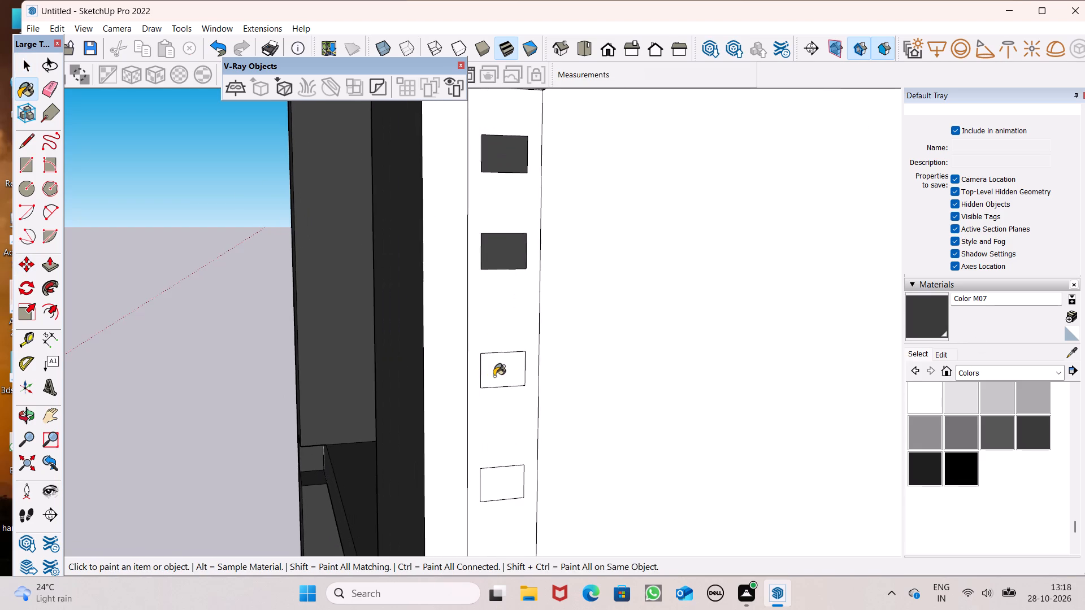
click(494, 376)
scroll(552, 271, down, 7)
scroll(511, 419, up, 4)
click(536, 369)
scroll(521, 275, down, 3)
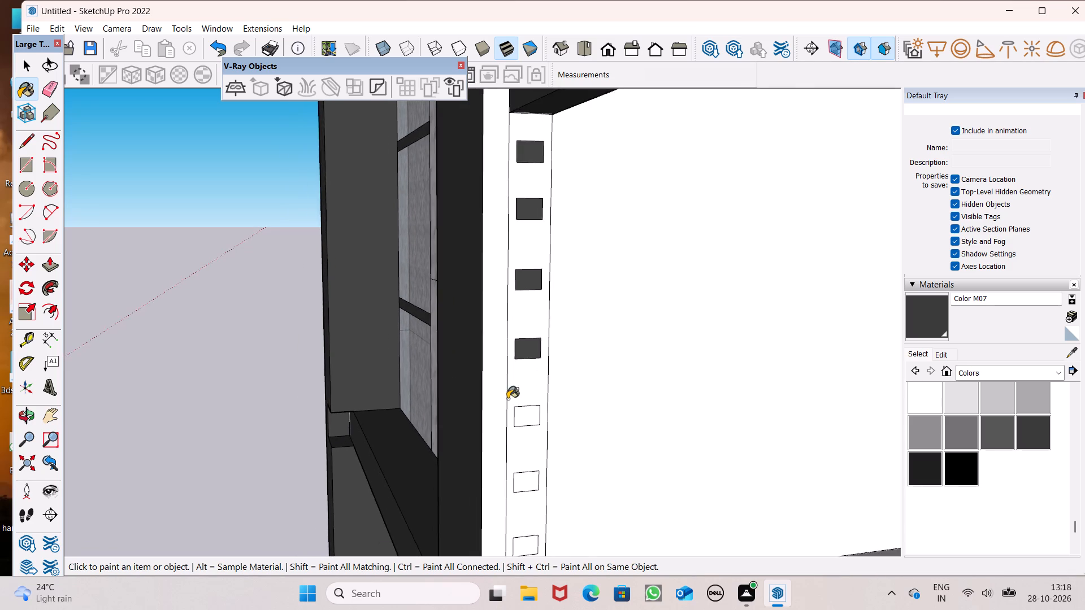
scroll(513, 413, up, 3)
click(532, 416)
scroll(537, 277, down, 5)
scroll(566, 417, up, 4)
click(512, 425)
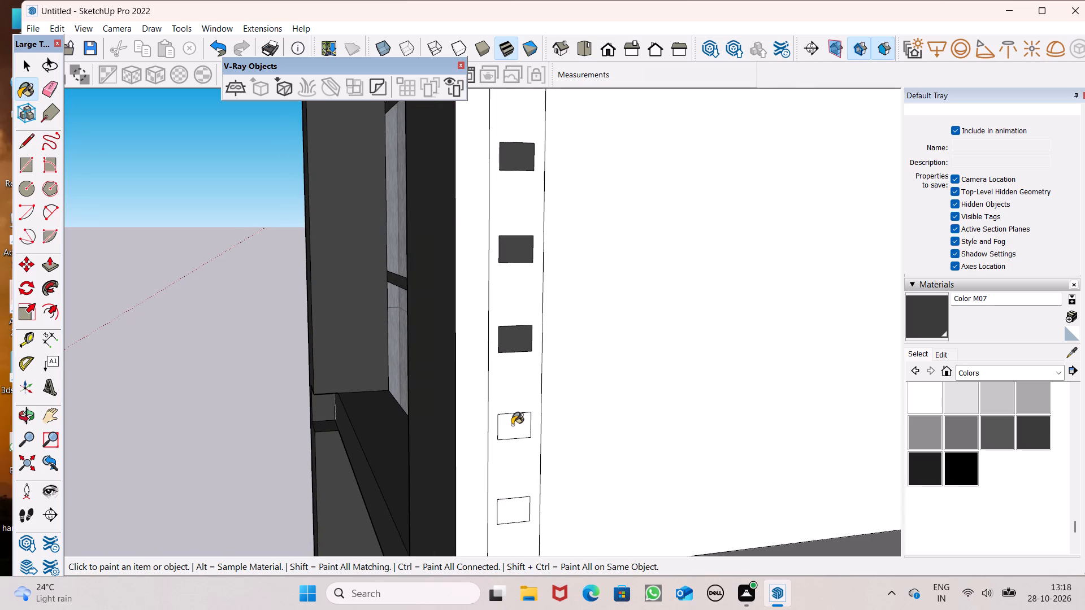
scroll(514, 222, down, 4)
scroll(524, 411, up, 4)
click(509, 429)
key(space)
Extrude the four lowest dark rectangles past the first post as rails, about 9' 7", 11' 6", 12' 1" and 11' 6" long from the bottom up.
scroll(508, 358, down, 5)
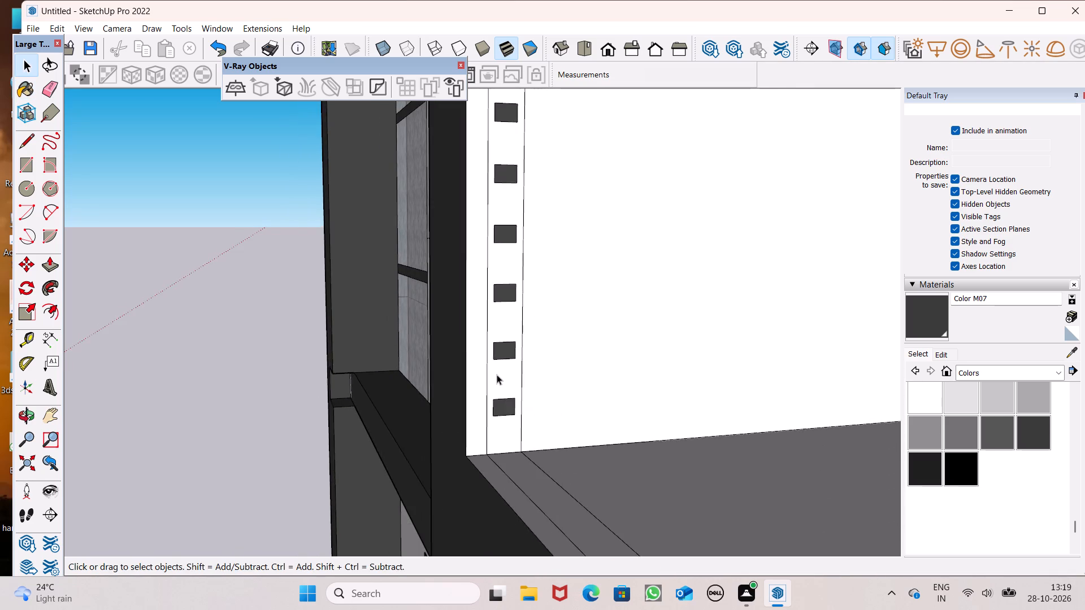
scroll(497, 374, down, 7)
middle_drag(466, 347, 479, 361)
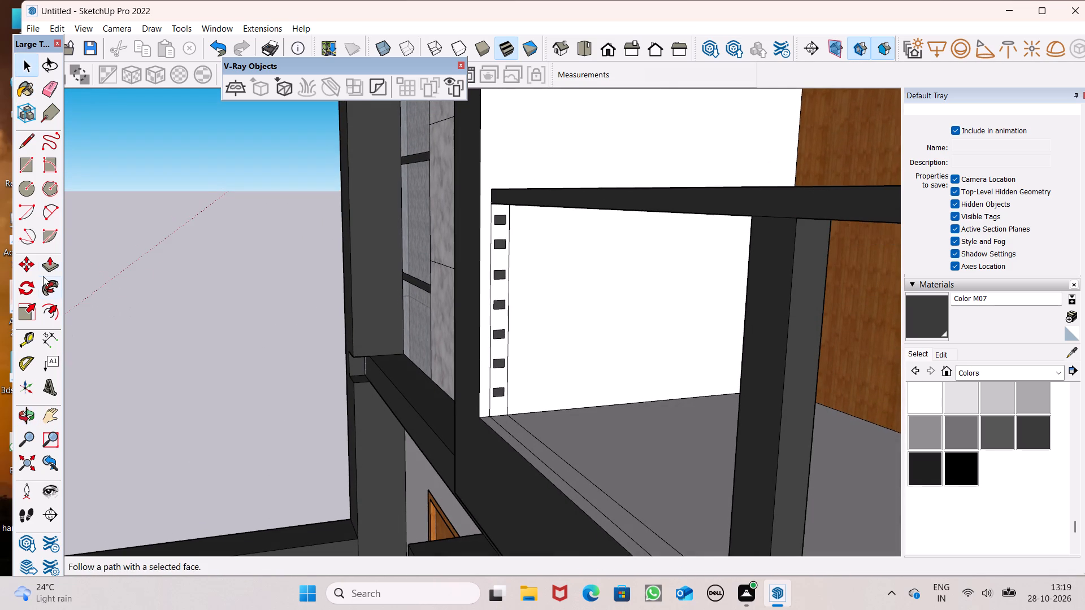
click(50, 254)
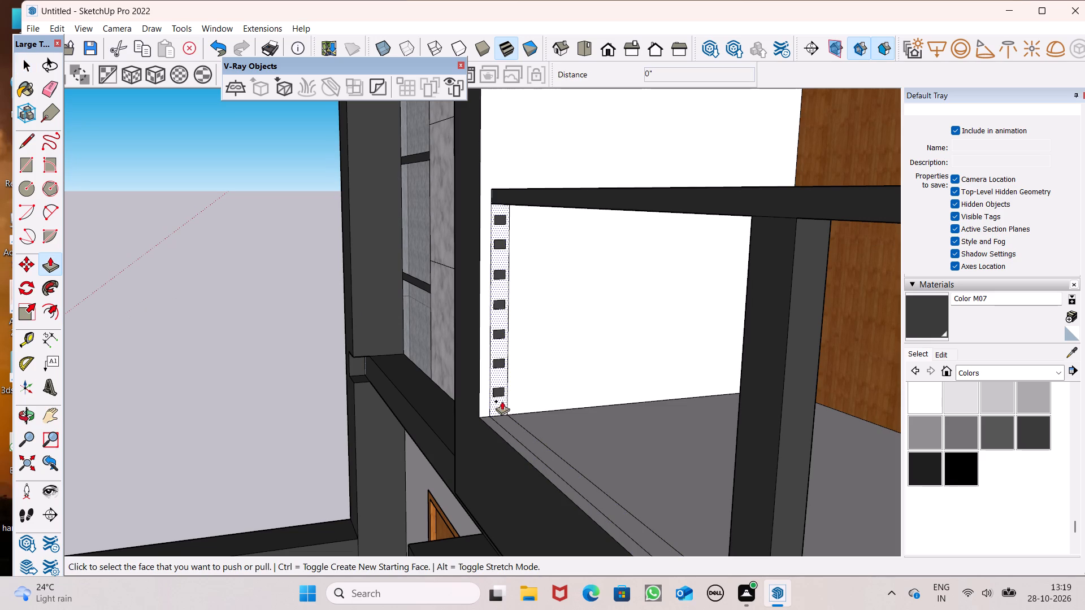
scroll(557, 321, down, 6)
drag(522, 359, 539, 373)
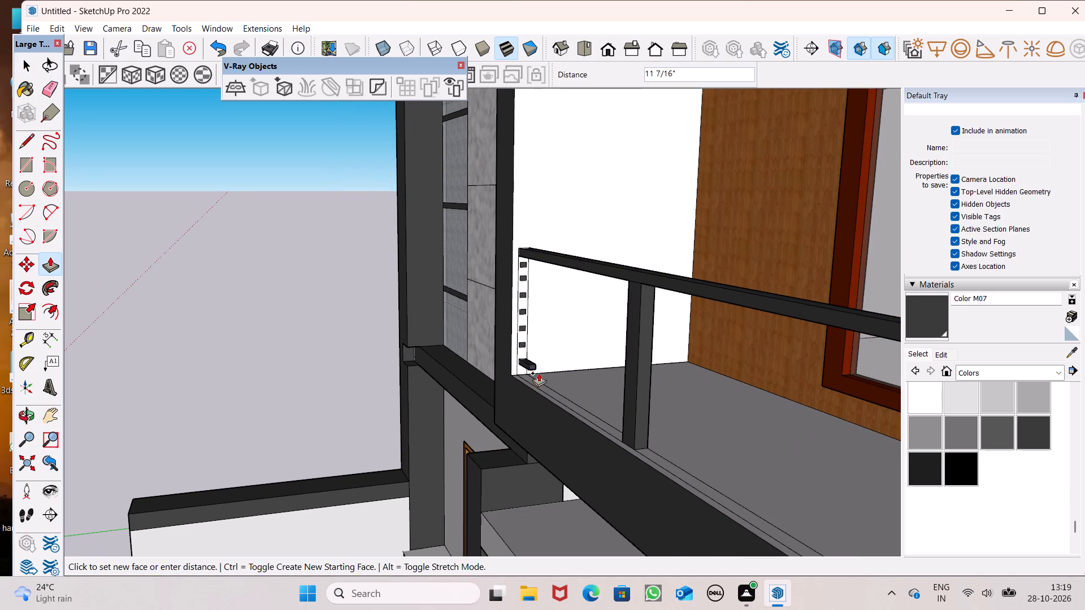
drag(539, 373, 695, 484)
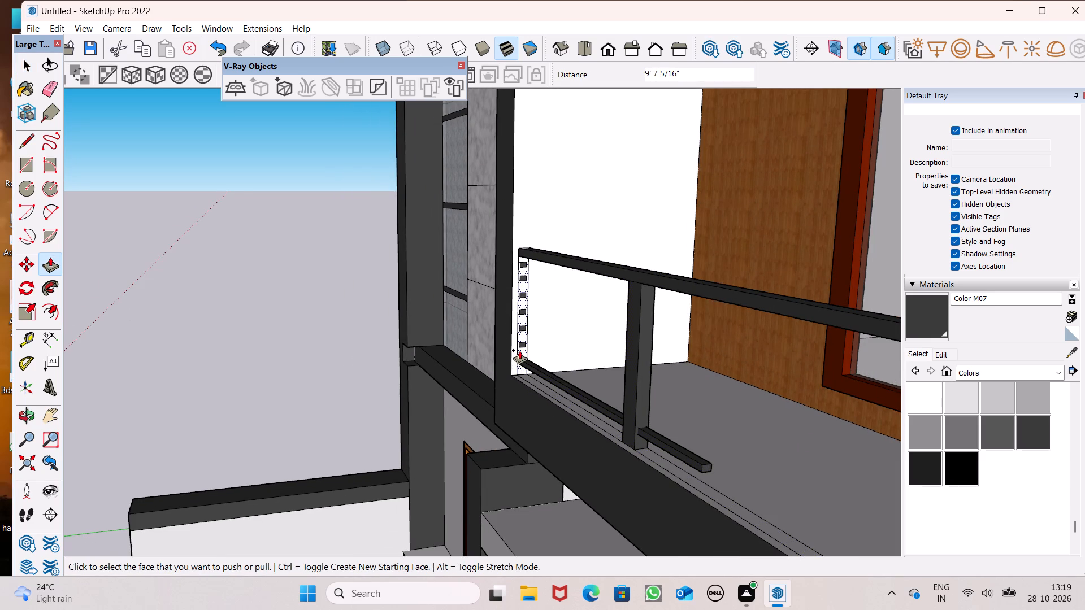
drag(520, 345, 772, 482)
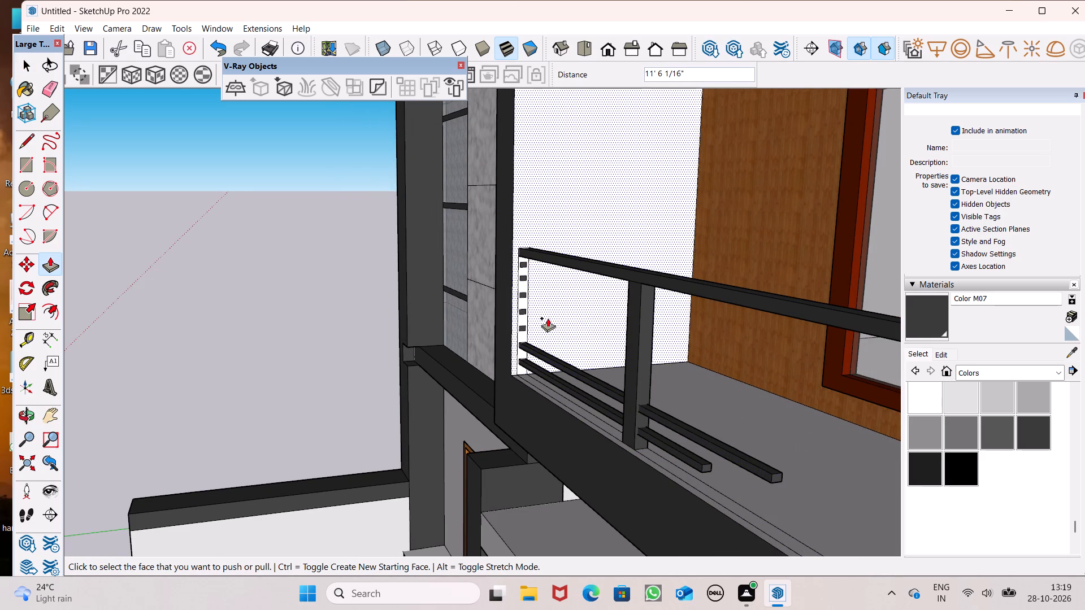
drag(520, 327, 797, 464)
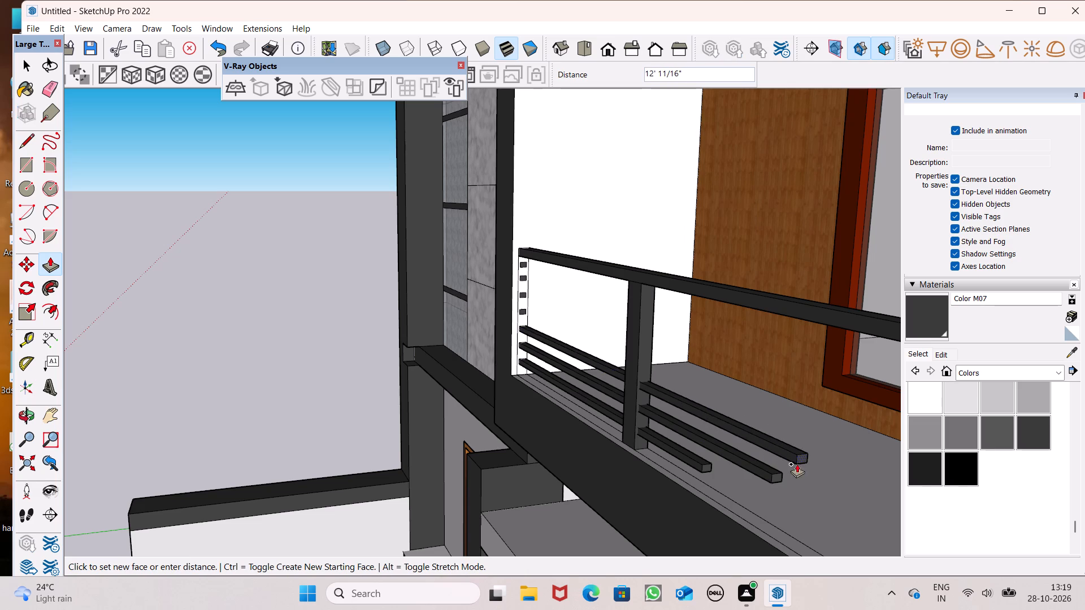
drag(797, 464, 801, 460)
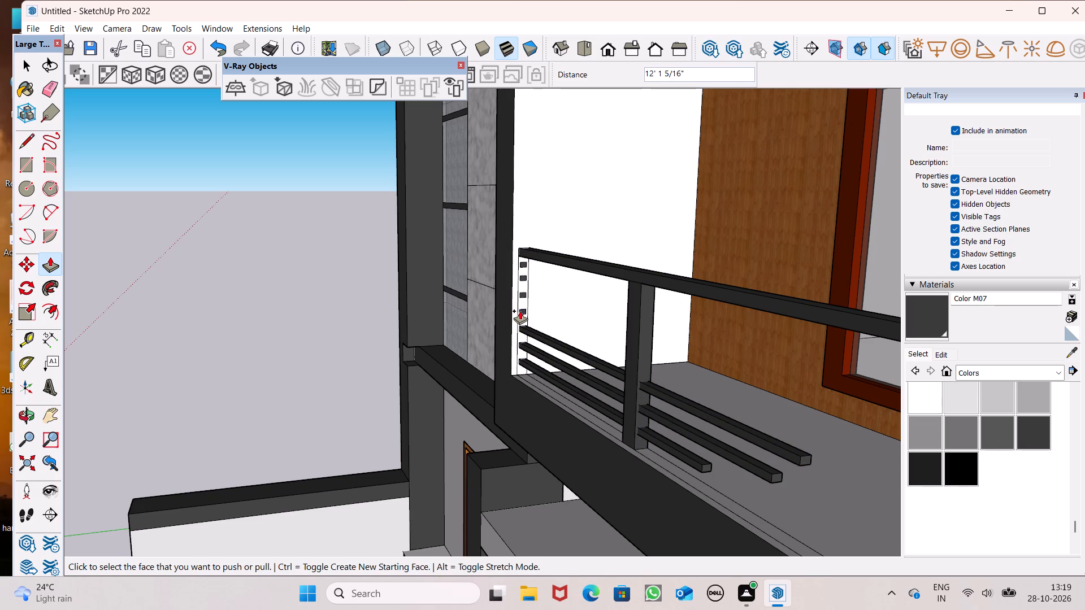
drag(520, 311, 766, 437)
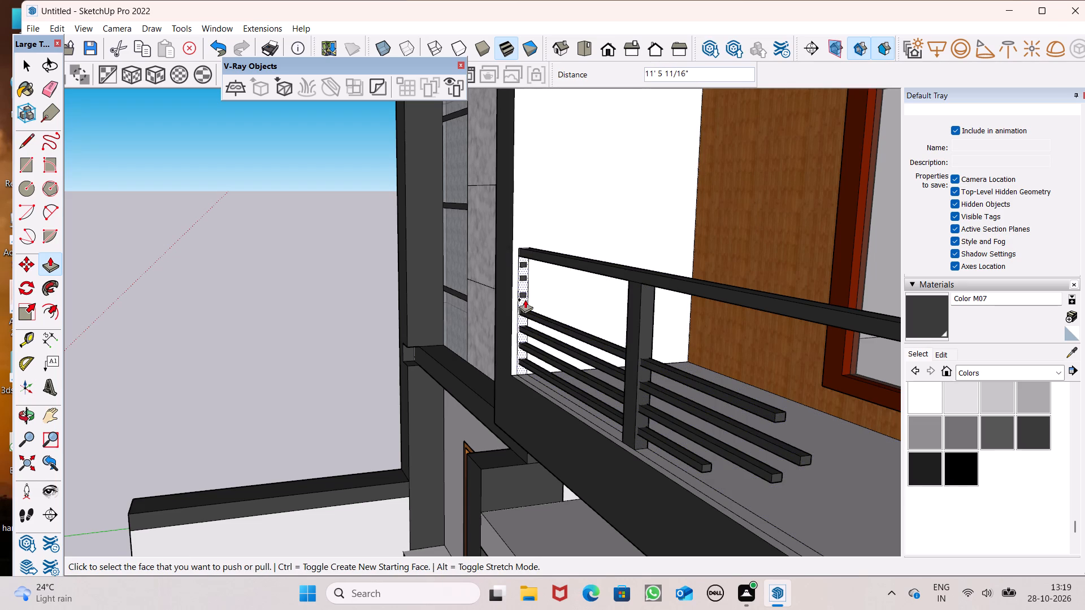
Extrude the three upper dark rectangles past the first post as rails, the lowest of them about 11' 5" and the topmost about 10' 1 1/2".
drag(522, 293, 552, 319)
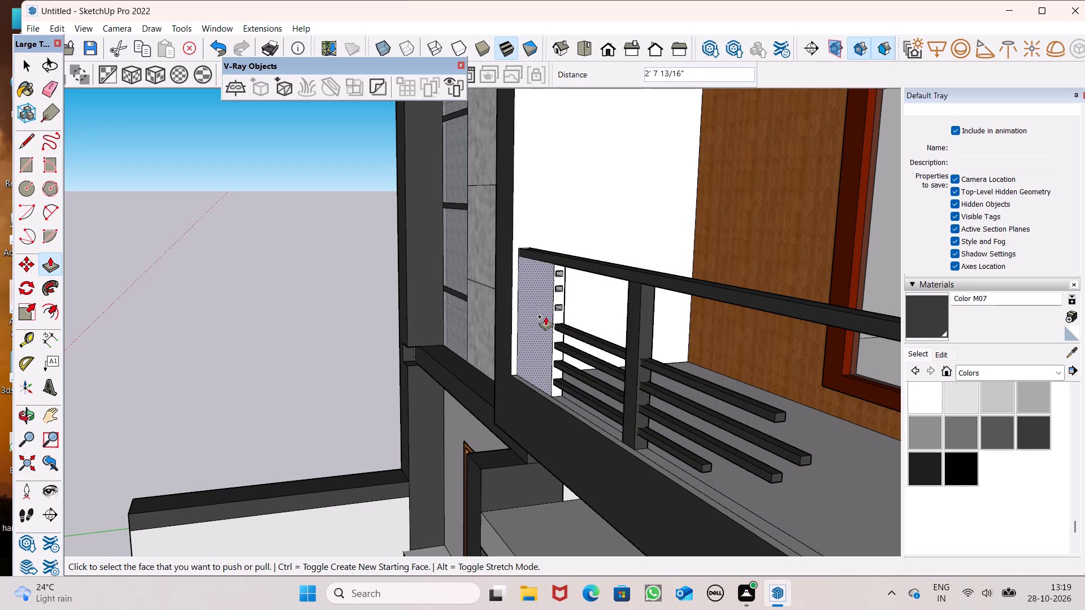
key(ctrl+z)
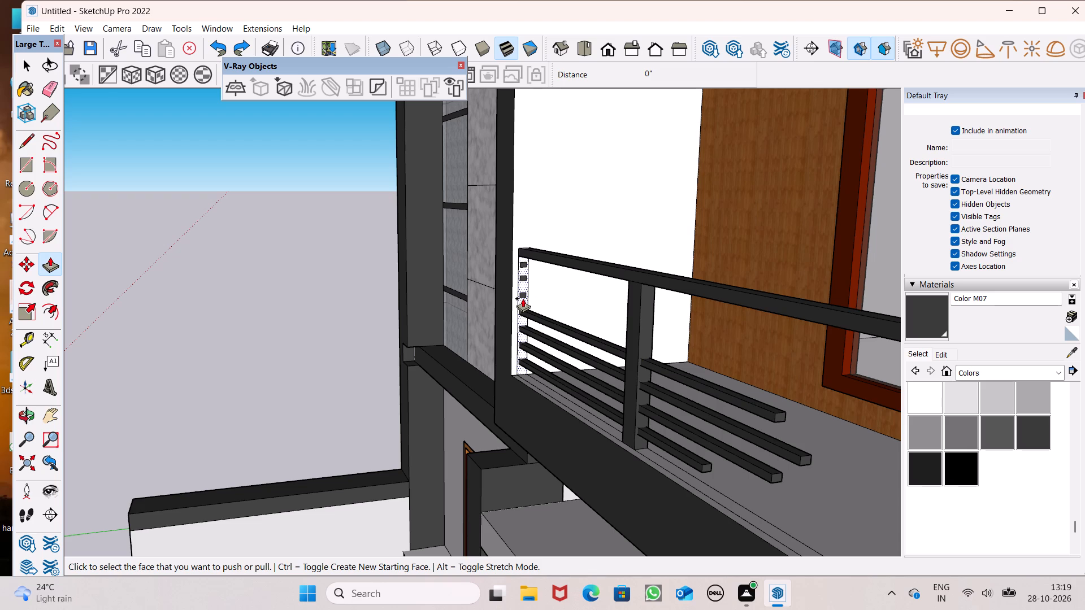
drag(522, 294, 759, 428)
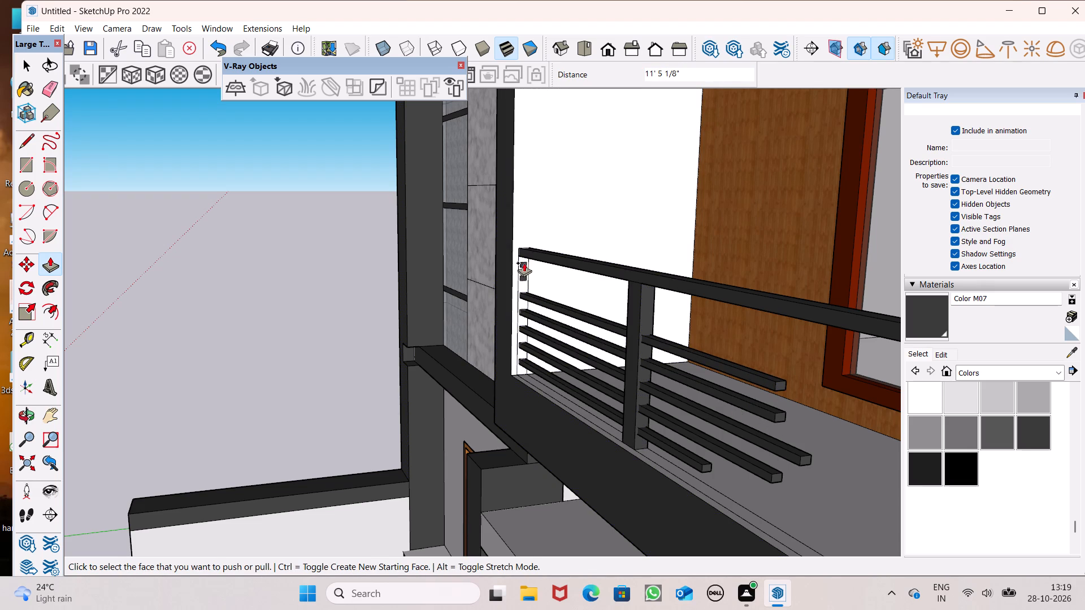
drag(524, 262, 720, 338)
key(ctrl+z)
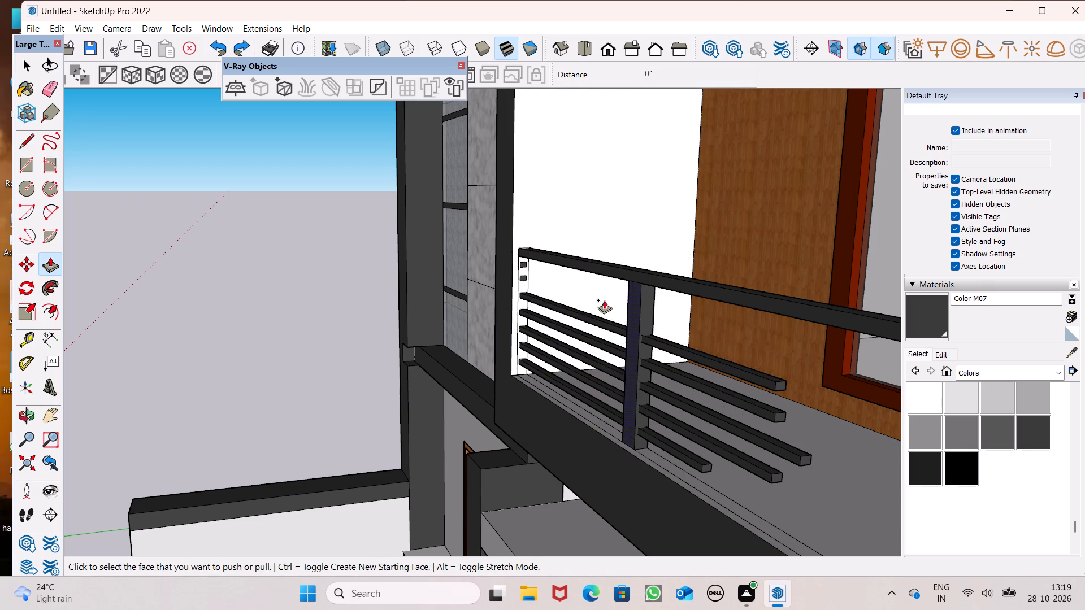
scroll(579, 300, up, 3)
drag(503, 272, 595, 319)
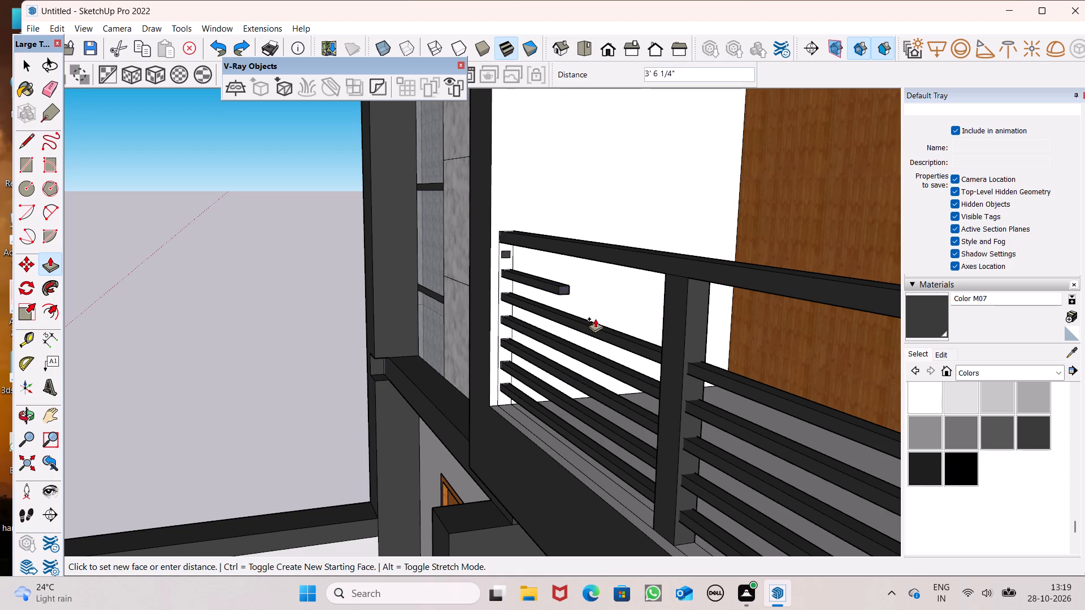
drag(595, 319, 875, 447)
drag(509, 252, 848, 430)
scroll(622, 182, down, 10)
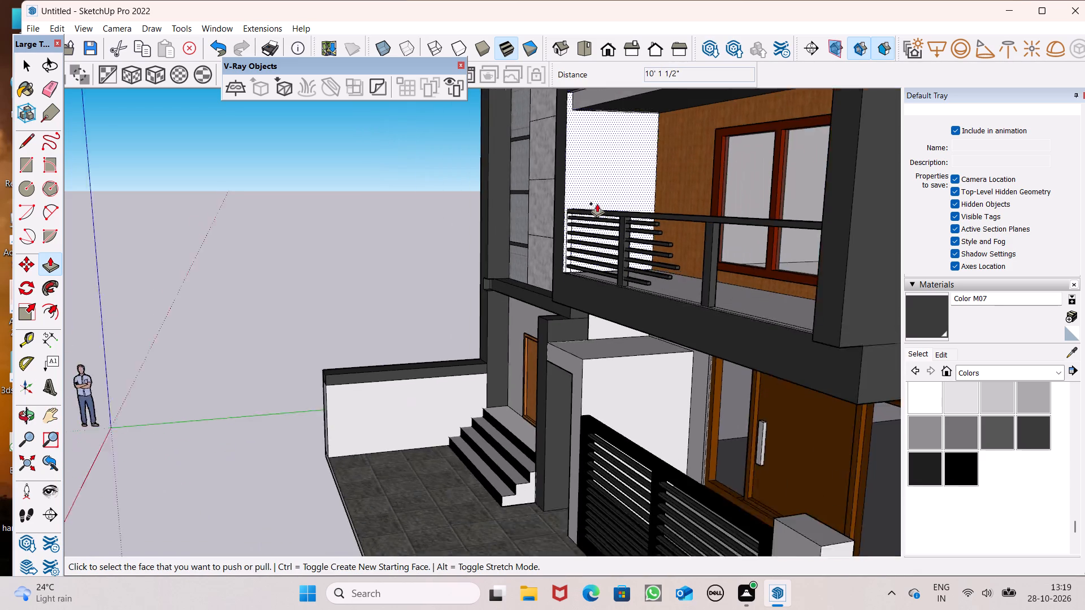
scroll(597, 203, down, 2)
middle_drag(628, 281, 665, 358)
scroll(719, 358, up, 6)
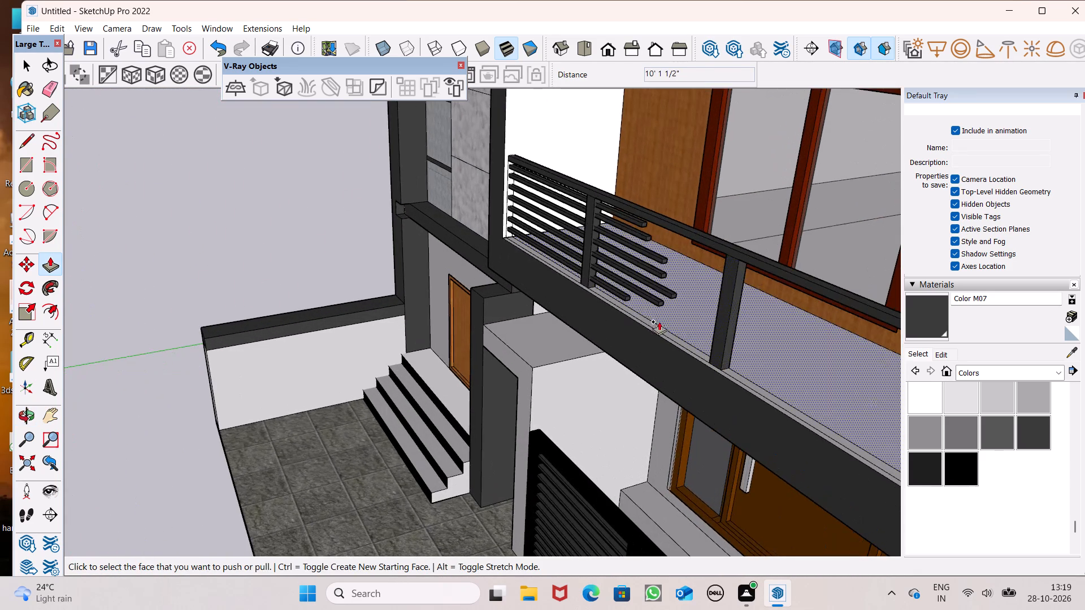
Extend the lowest balcony rail past the second post by more than 7' 3".
scroll(628, 302, up, 3)
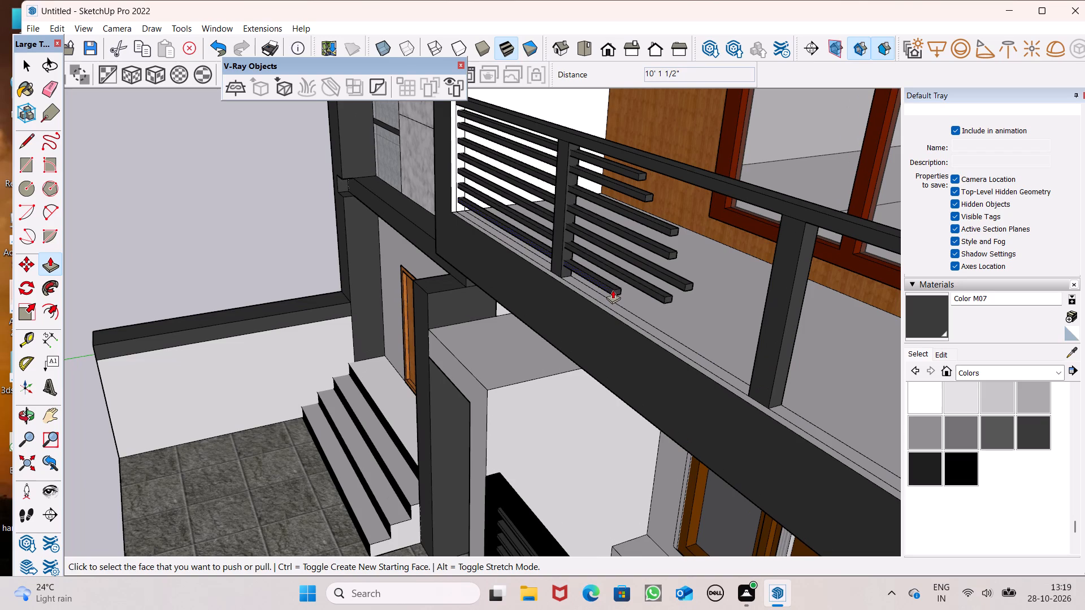
drag(618, 291, 872, 437)
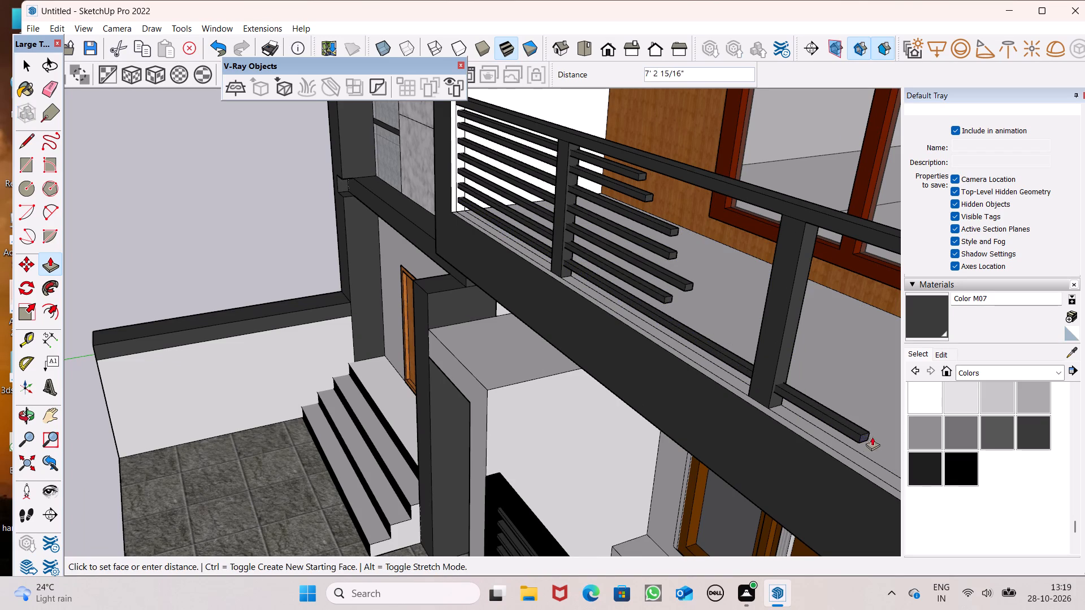
drag(872, 437, 889, 449)
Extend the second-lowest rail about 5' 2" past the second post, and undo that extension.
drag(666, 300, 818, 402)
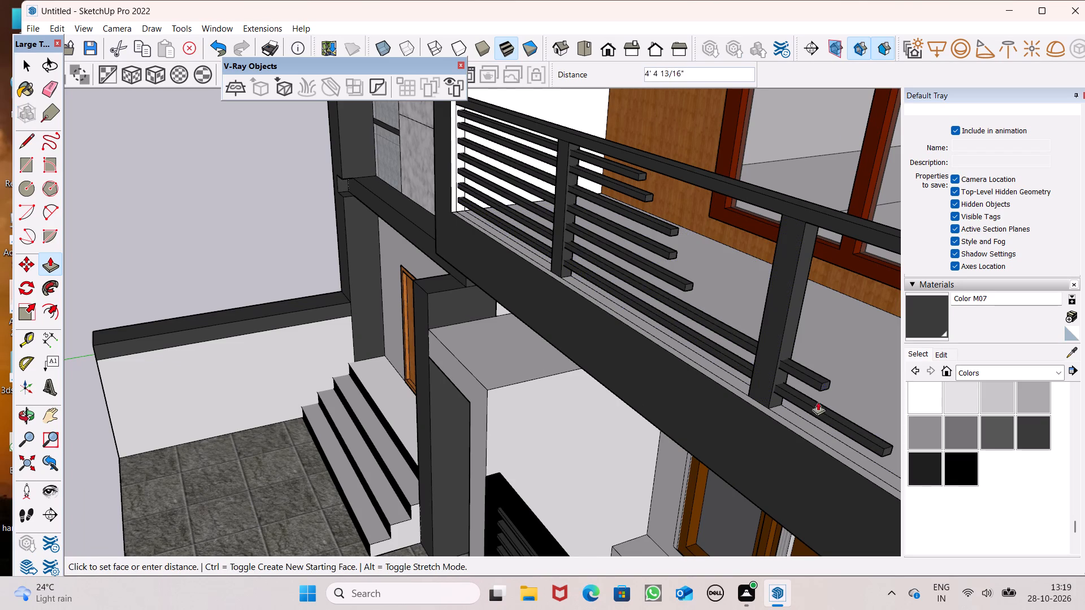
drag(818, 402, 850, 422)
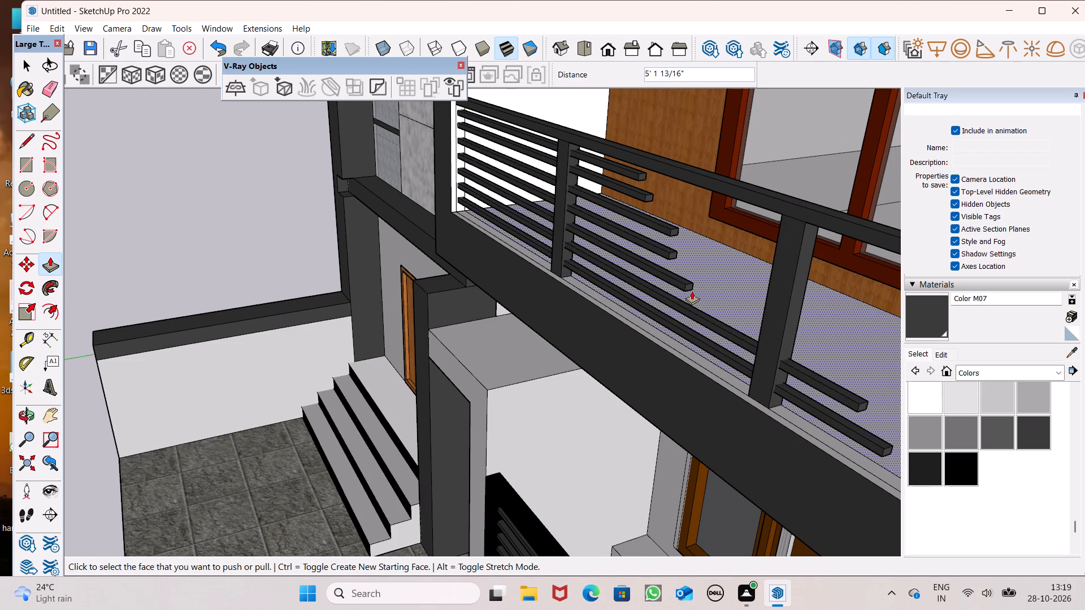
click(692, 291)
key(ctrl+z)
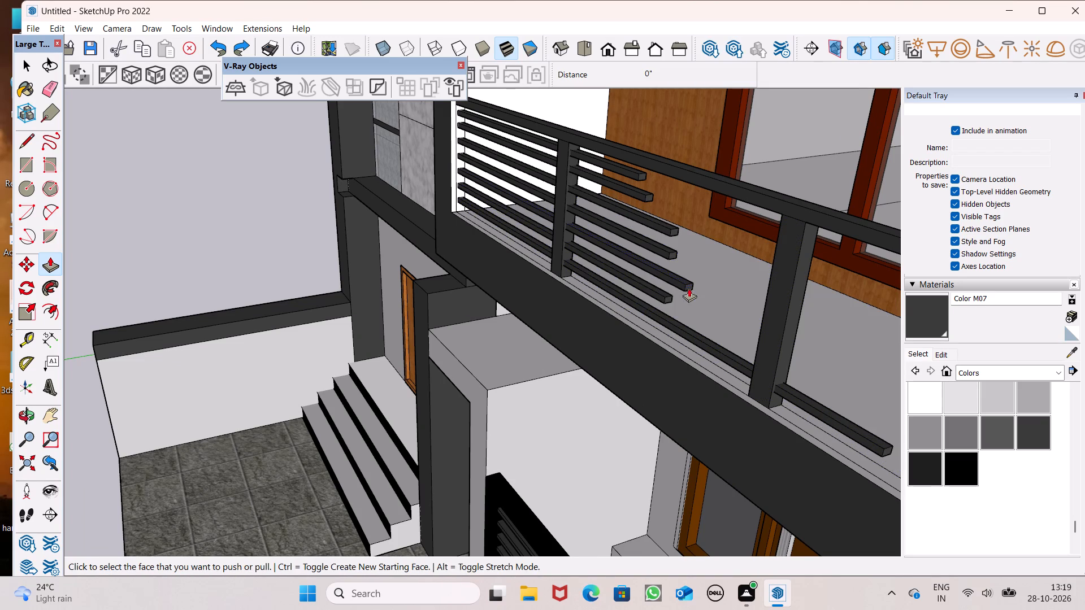
Extend the second, third and fourth rails from the bottom past the second post, the third by about 4' 5" and the fourth by about 5'.
drag(691, 286, 846, 401)
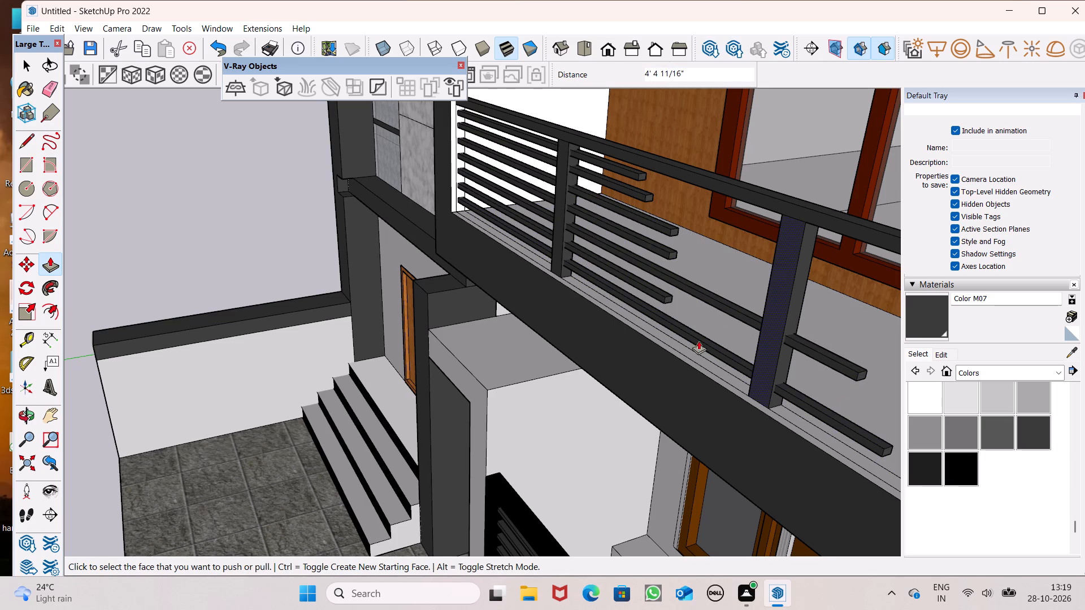
drag(669, 298, 861, 399)
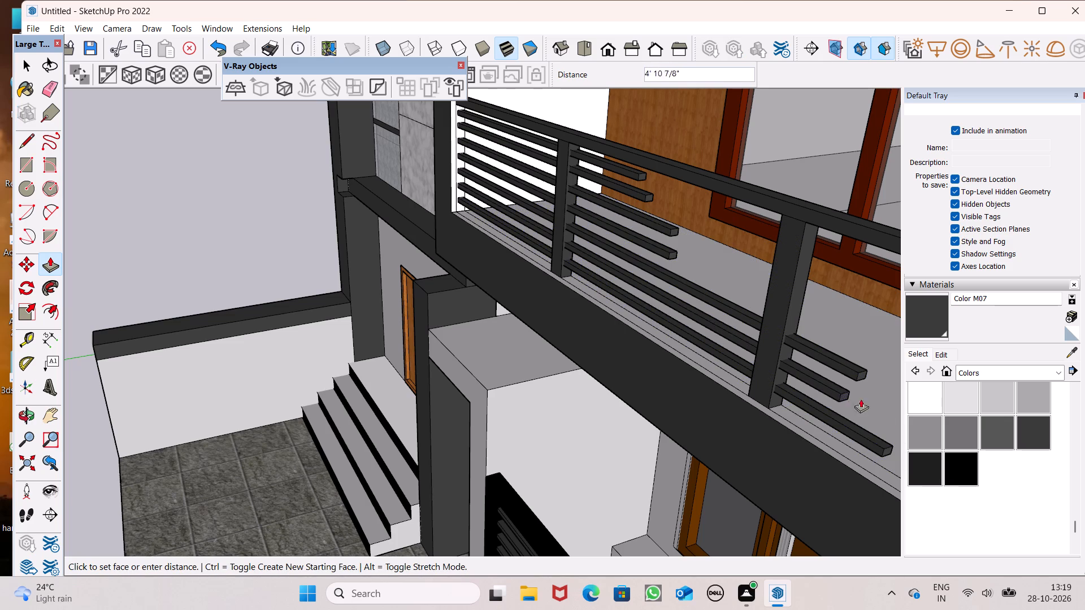
drag(861, 399, 884, 419)
drag(674, 254, 865, 351)
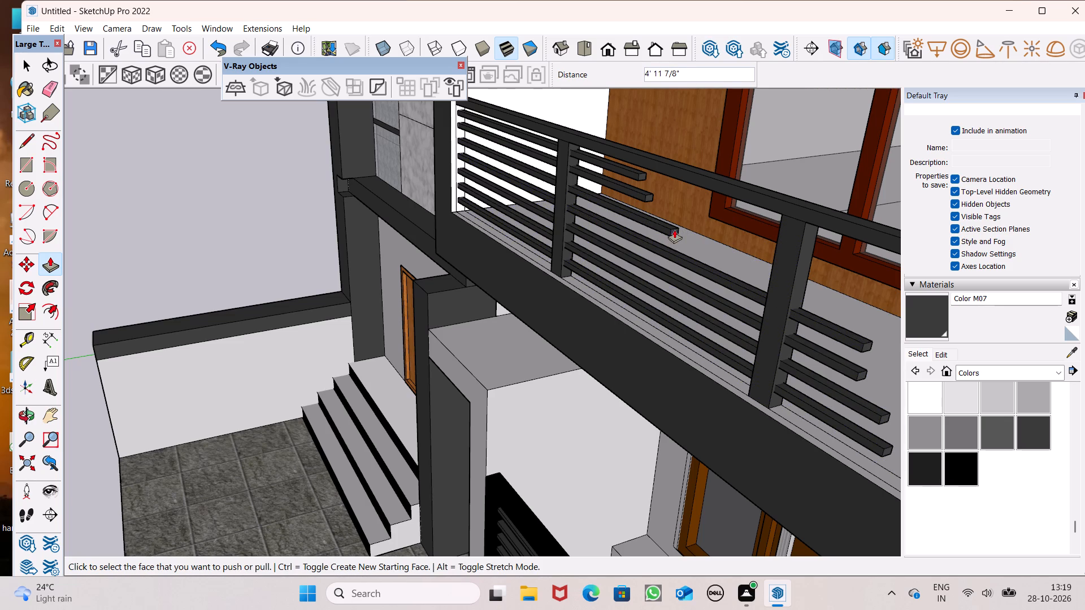
Extend the three upper rails past the second post, the middle one by about 6' 5" and the topmost by about 8'.
drag(674, 229, 891, 333)
drag(649, 197, 895, 321)
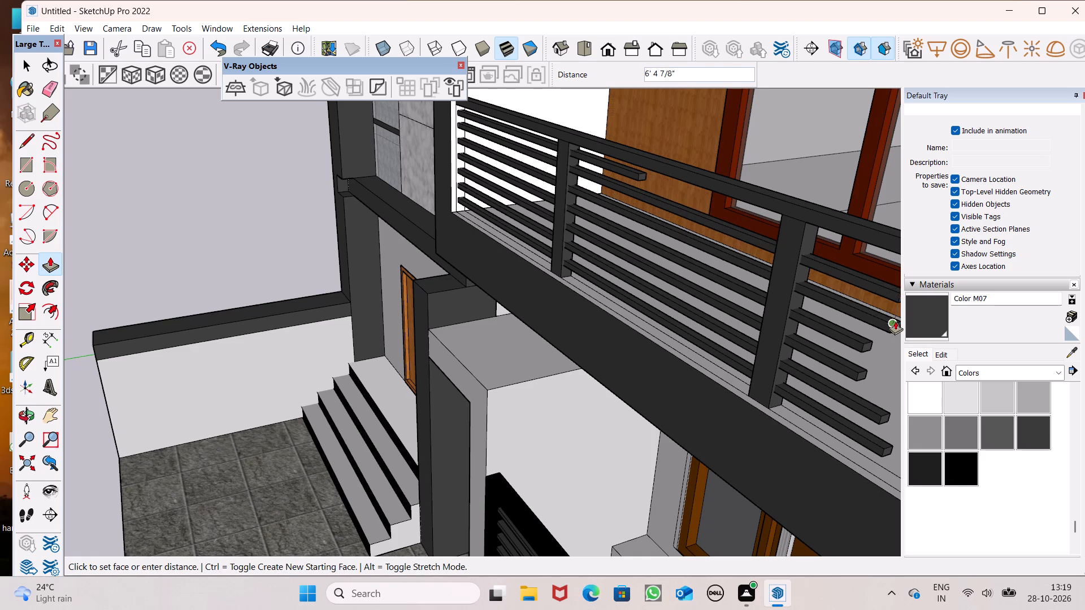
drag(895, 321, 896, 322)
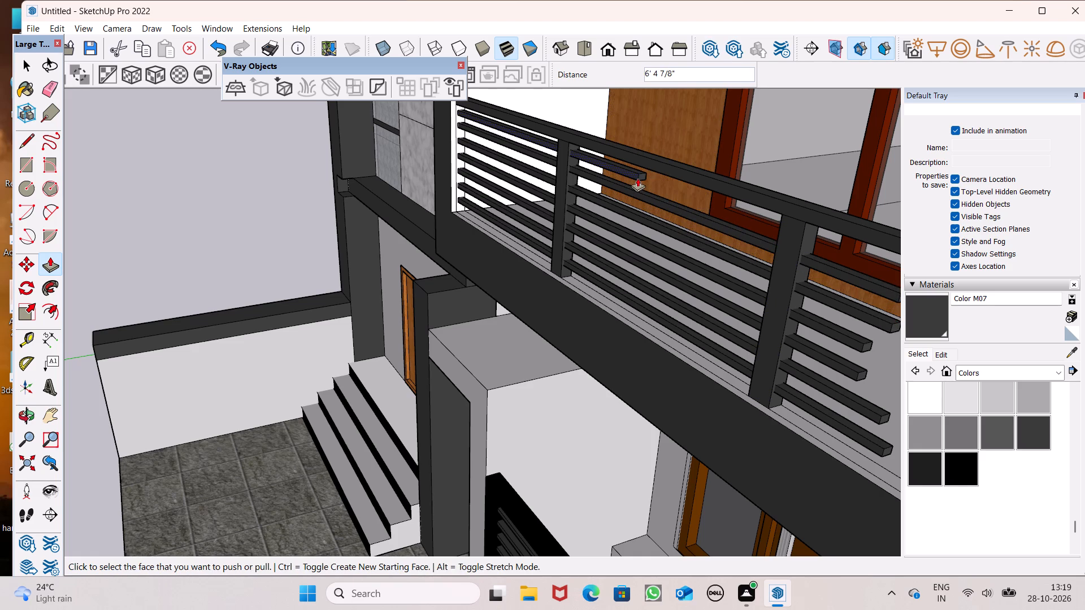
drag(643, 177, 891, 284)
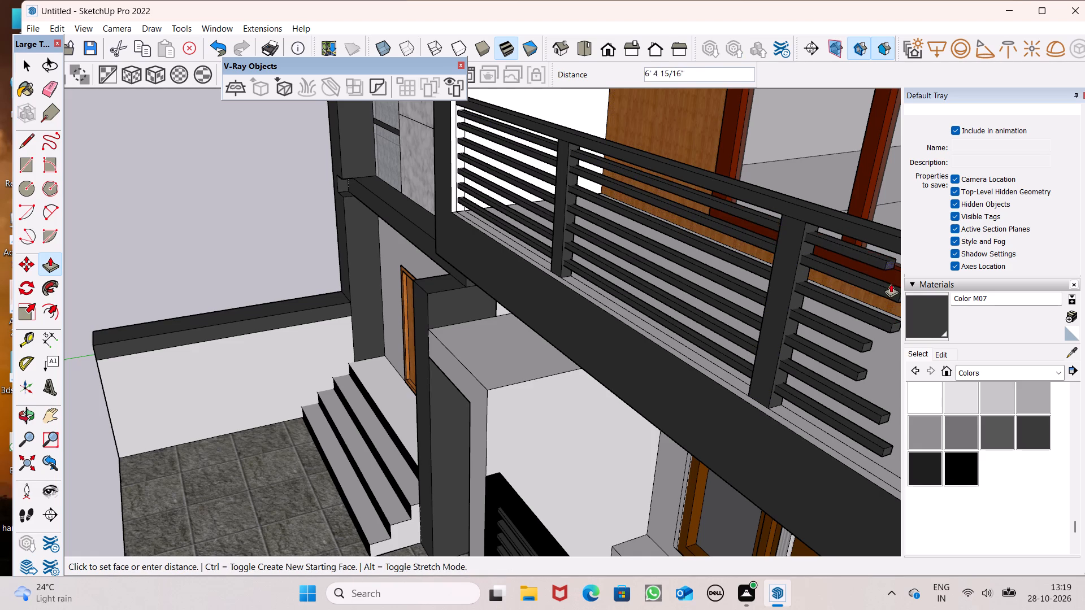
drag(891, 284, 909, 291)
Extend the three upper rails up to the dark end pillar, by about 4' 4", 5' 9" and 5' 8" from the top down.
scroll(549, 129, down, 9)
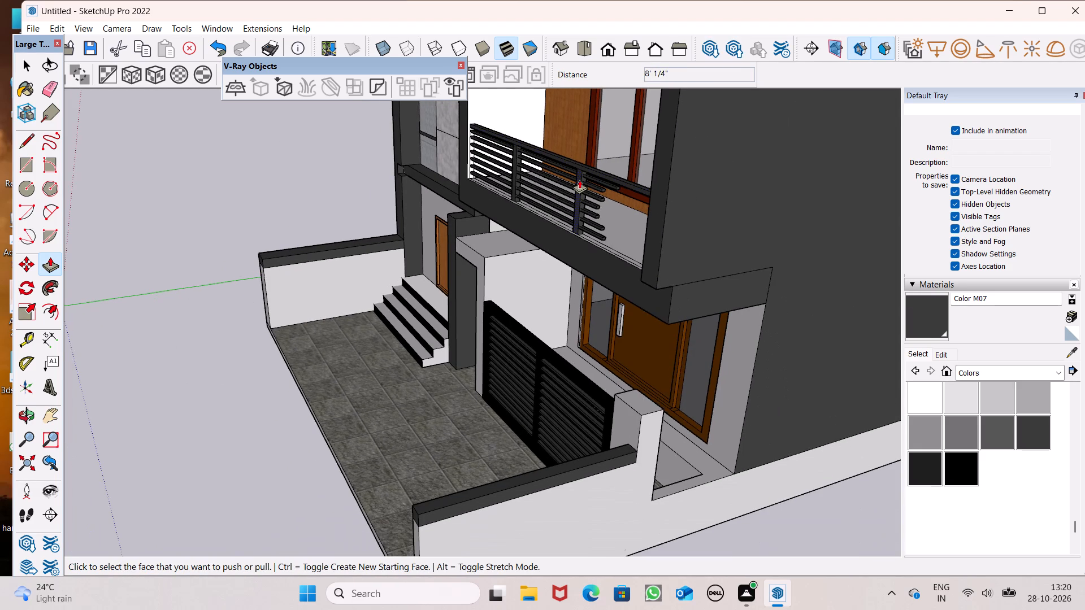
scroll(300, 147, down, 2)
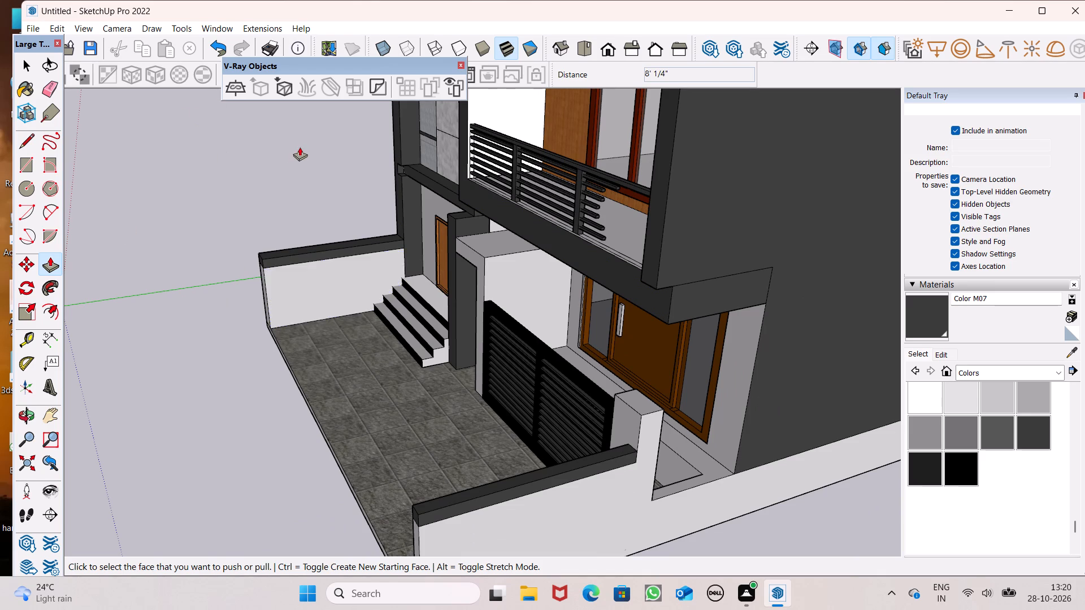
middle_drag(504, 172, 719, 207)
scroll(767, 220, up, 5)
scroll(635, 137, up, 2)
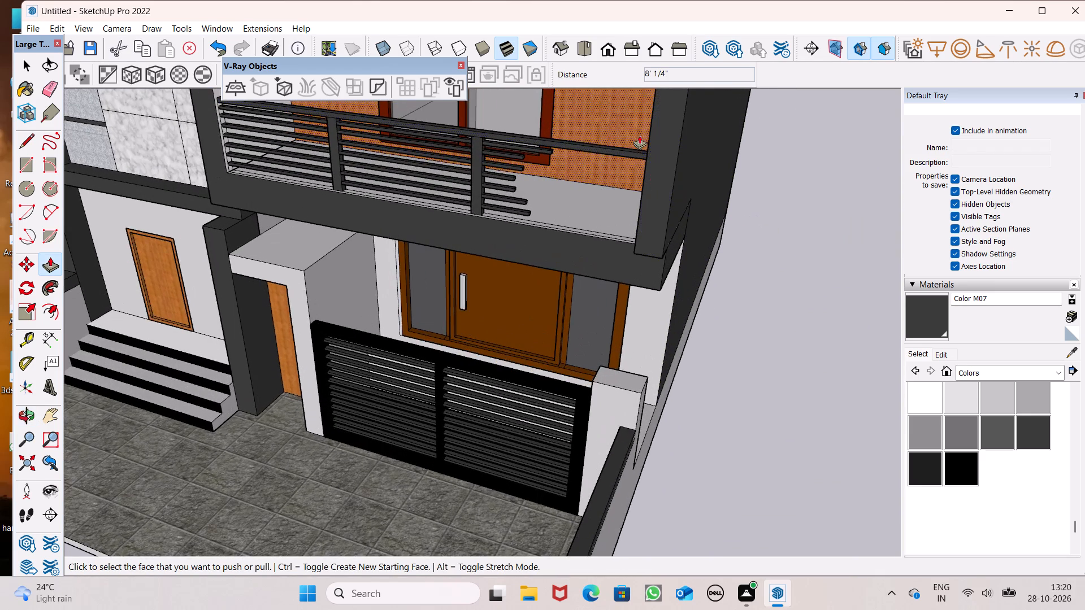
scroll(639, 135, up, 2)
middle_drag(645, 165, 657, 108)
scroll(663, 111, up, 4)
scroll(458, 203, down, 4)
scroll(523, 141, up, 3)
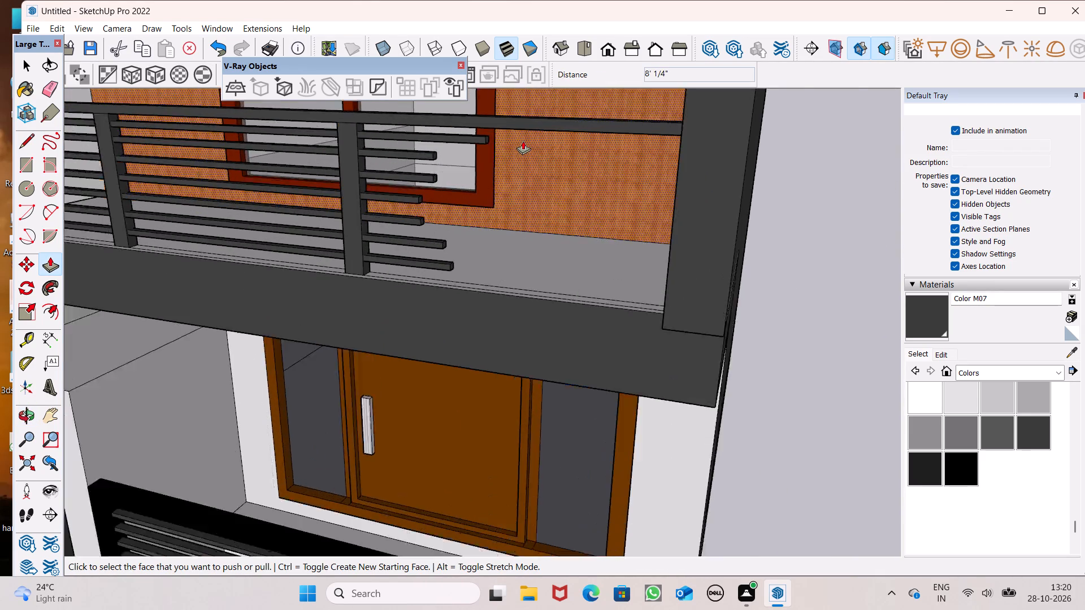
scroll(523, 141, up, 1)
drag(476, 139, 732, 169)
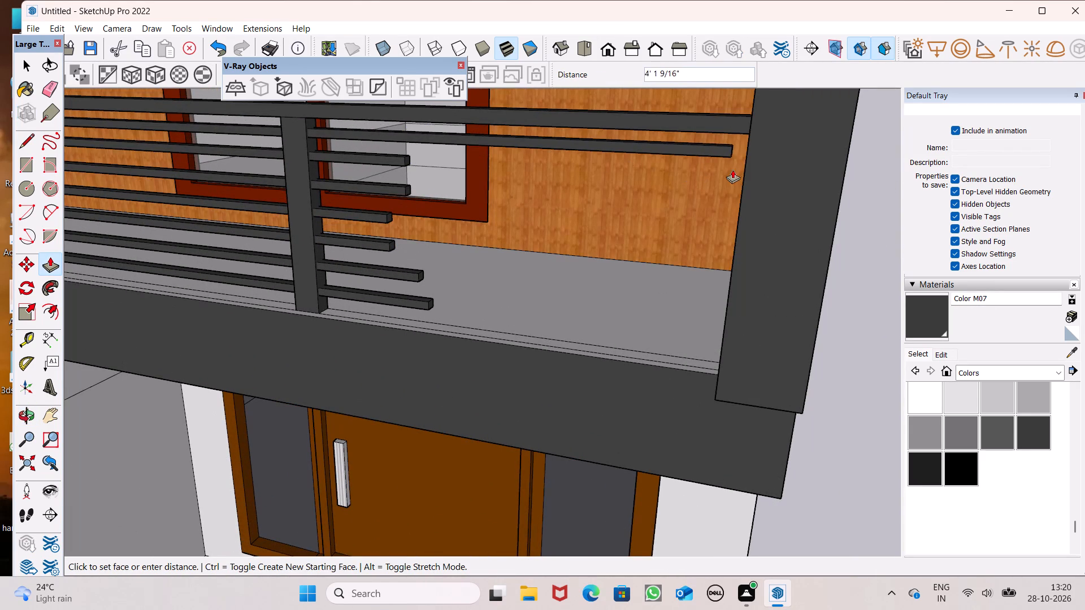
drag(732, 169, 743, 167)
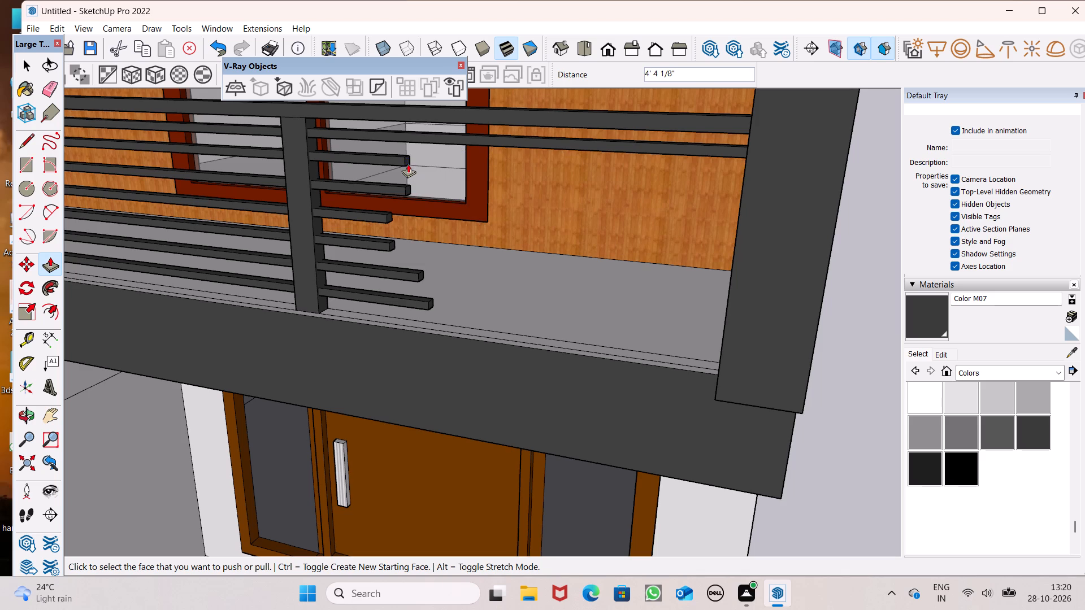
drag(408, 164, 743, 242)
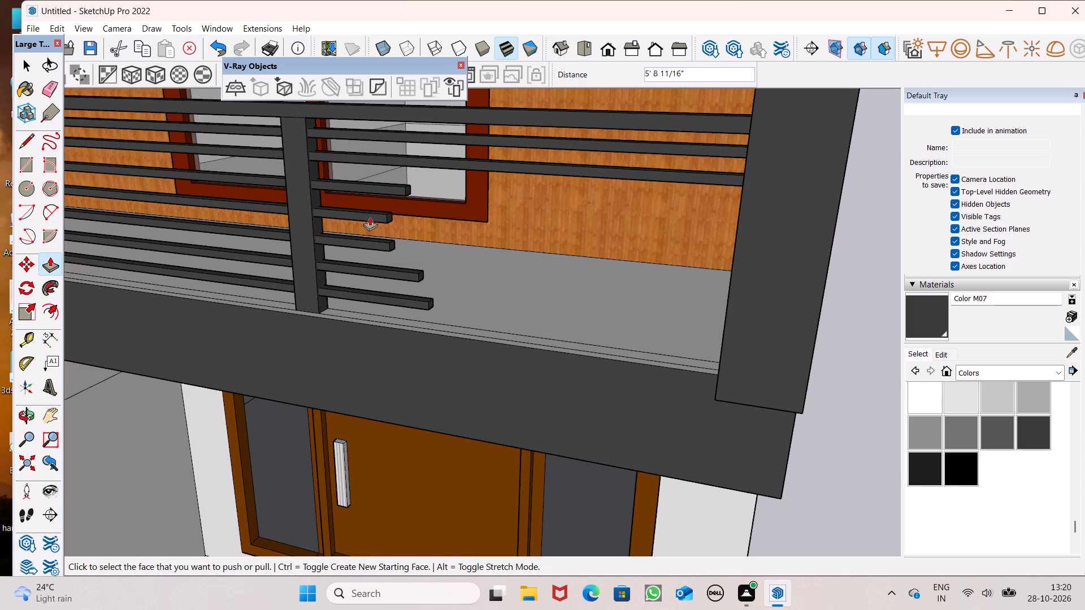
drag(410, 193, 742, 235)
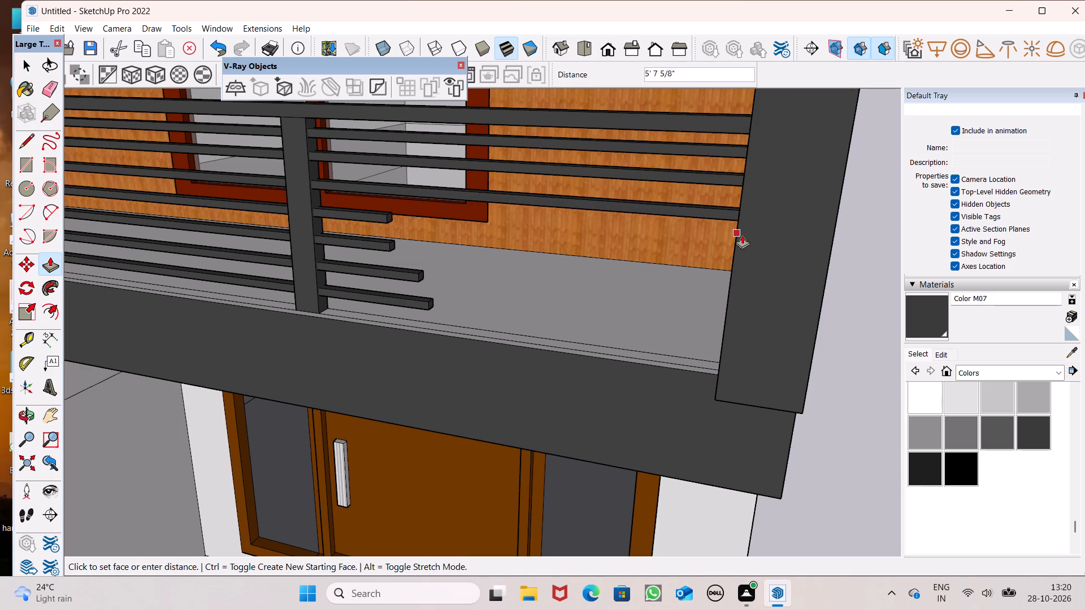
drag(742, 235, 744, 235)
Extend the four lower rails up to the dark end pillar, by about 6', 6', 5' 5" and 5' 3" from the top down.
drag(390, 217, 540, 234)
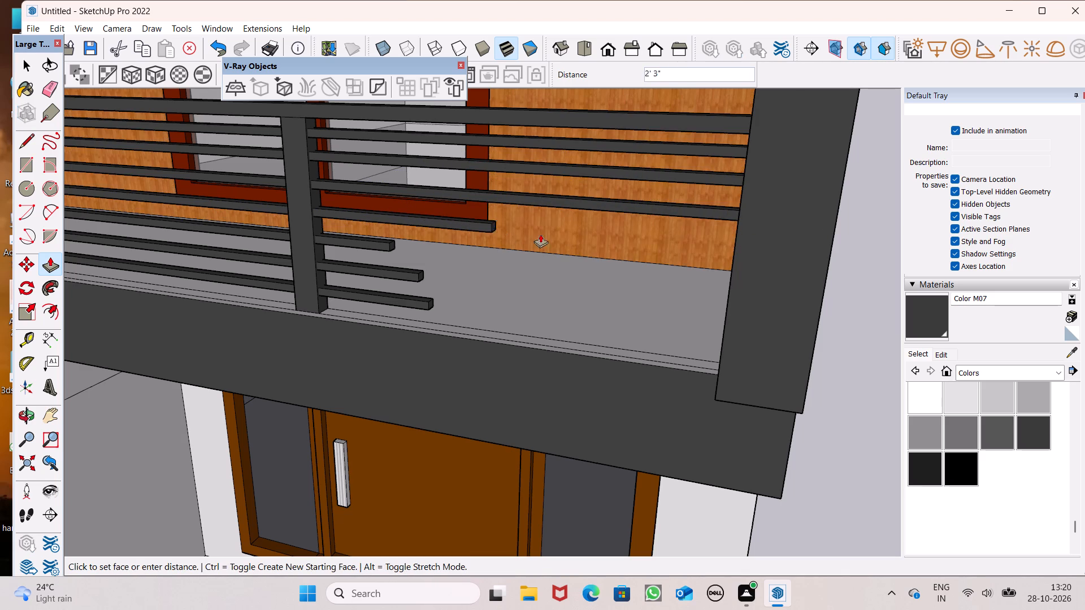
drag(540, 234, 732, 258)
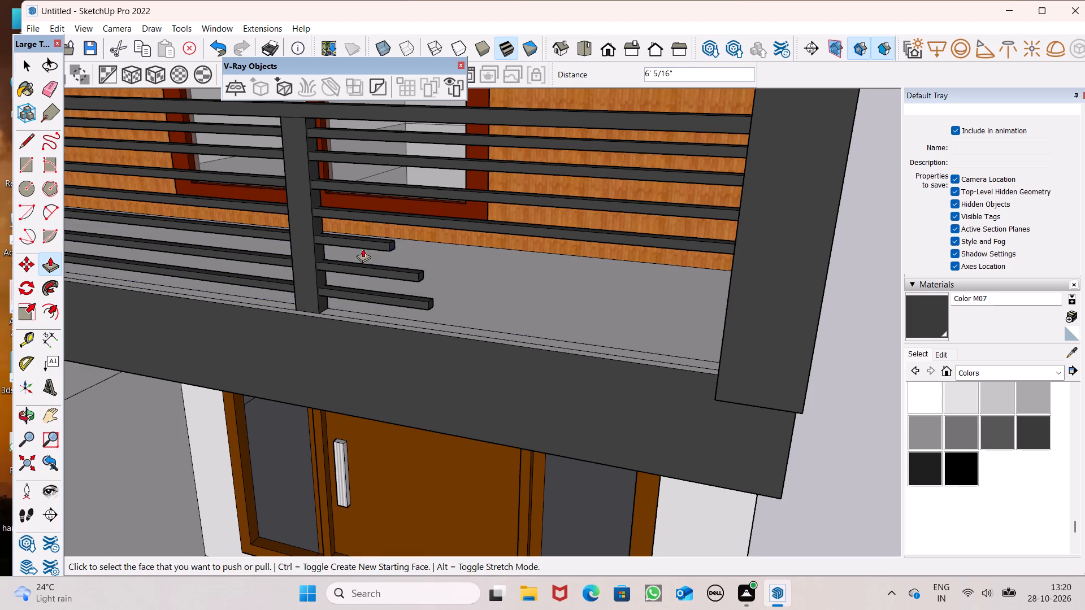
drag(394, 245, 717, 286)
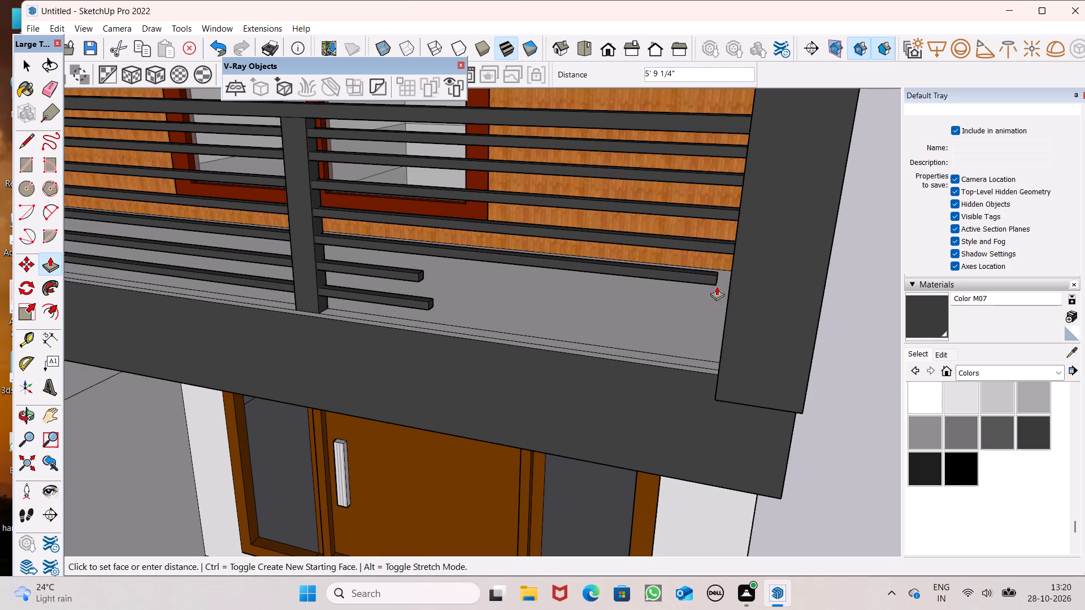
drag(717, 286, 731, 294)
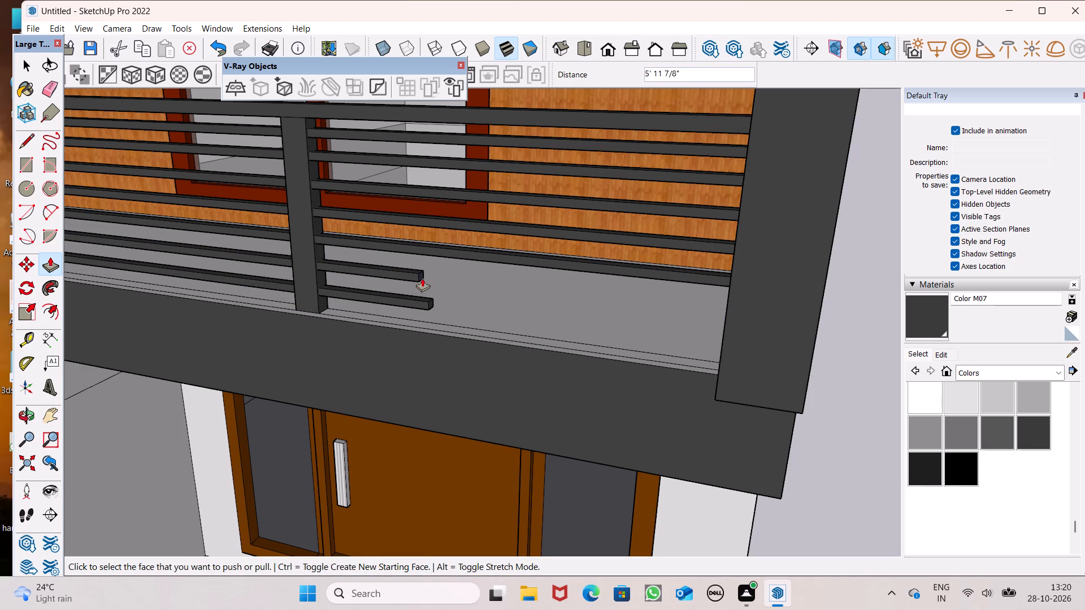
drag(421, 277, 518, 270)
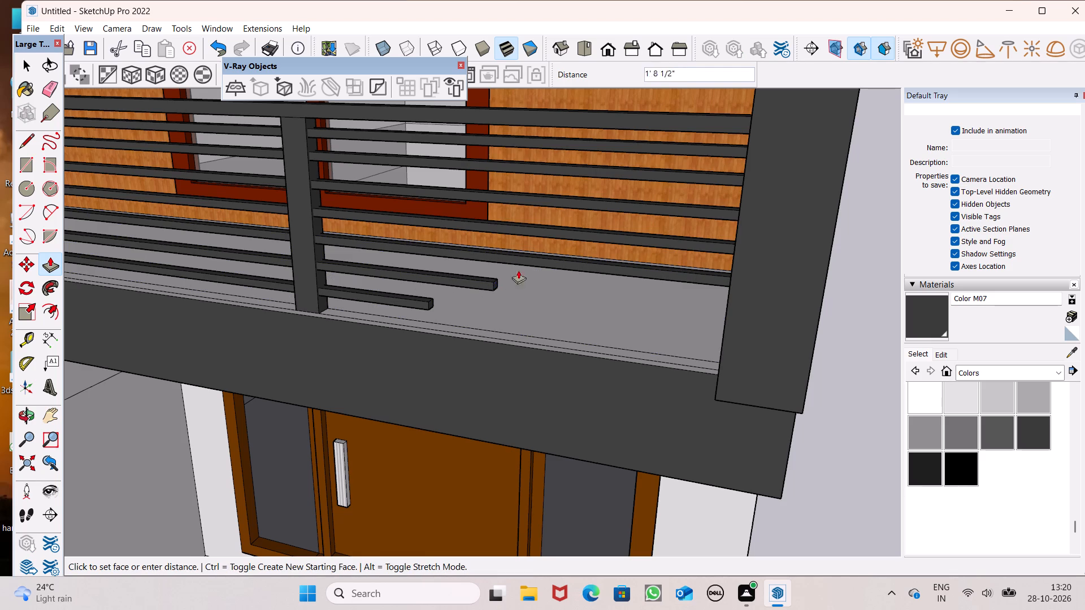
drag(518, 270, 727, 308)
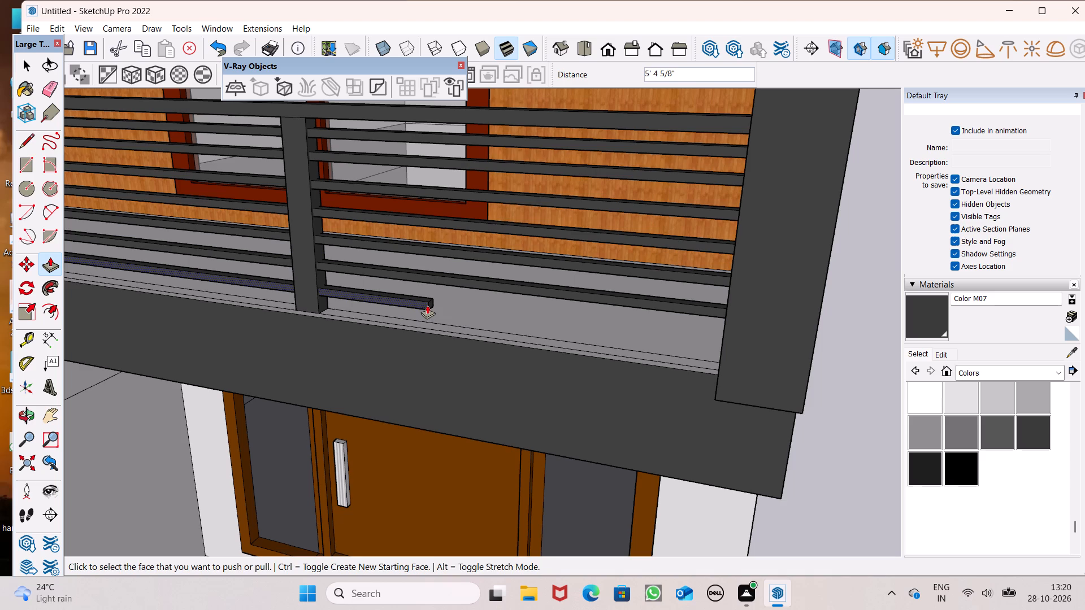
drag(428, 304, 432, 312)
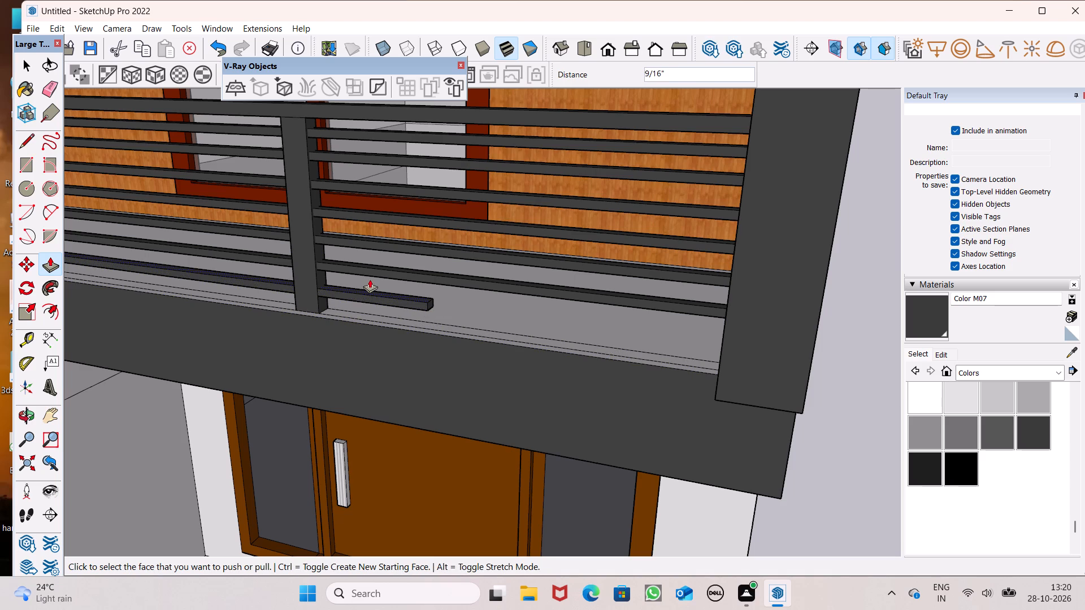
key(ctrl+z)
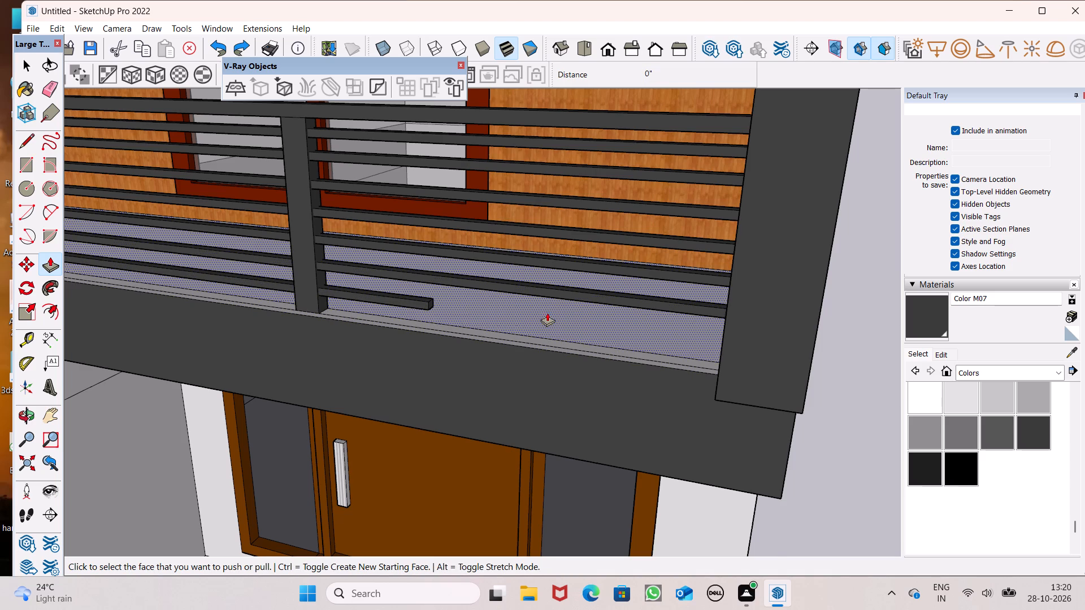
scroll(450, 305, up, 2)
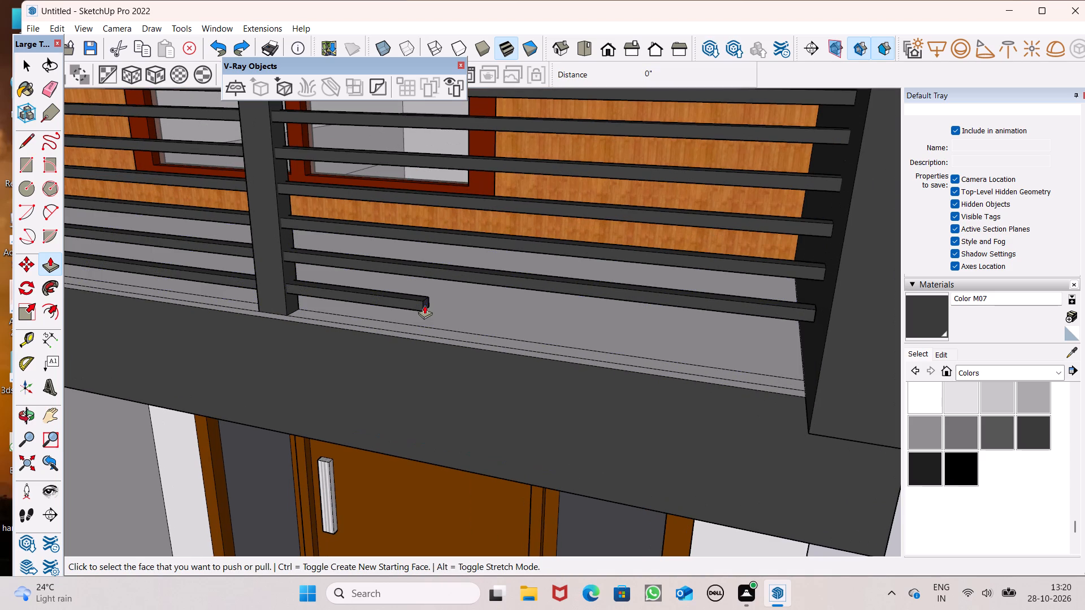
drag(423, 304, 815, 410)
Paint the narrow vertical strip at the rails' starting ends with the dark grey Color M07.
scroll(689, 351, down, 5)
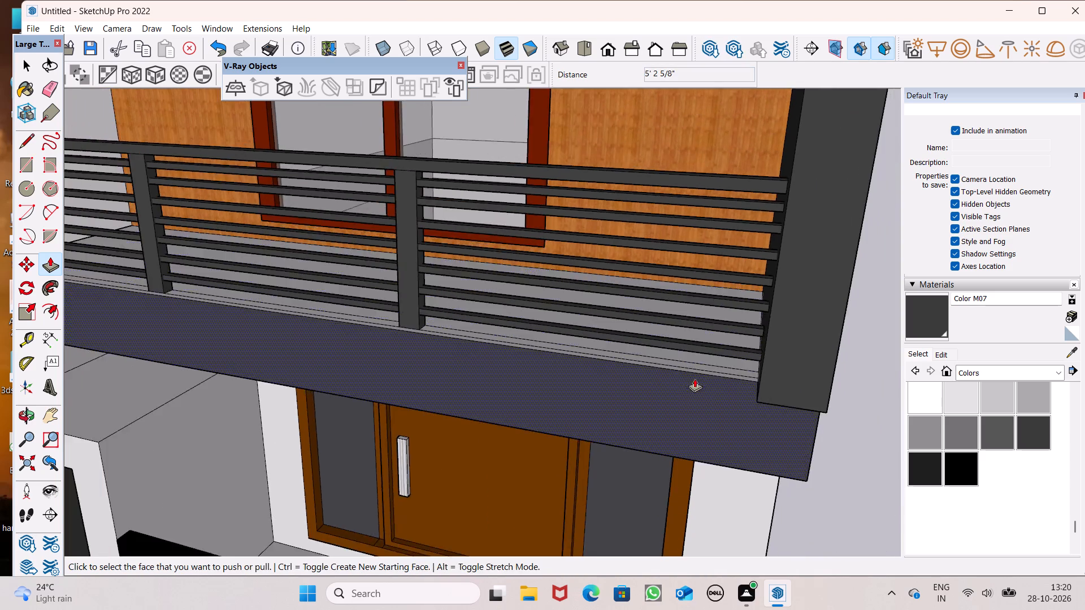
middle_drag(711, 352, 769, 324)
scroll(774, 354, down, 7)
scroll(680, 376, down, 6)
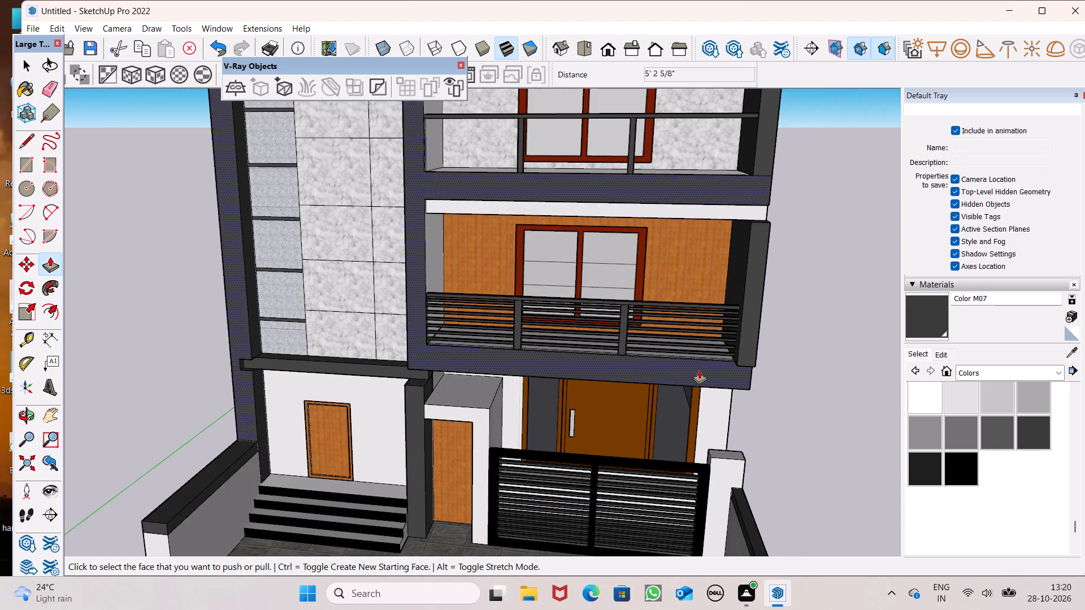
scroll(701, 354, down, 4)
middle_drag(687, 391, 645, 344)
scroll(580, 365, up, 2)
click(925, 323)
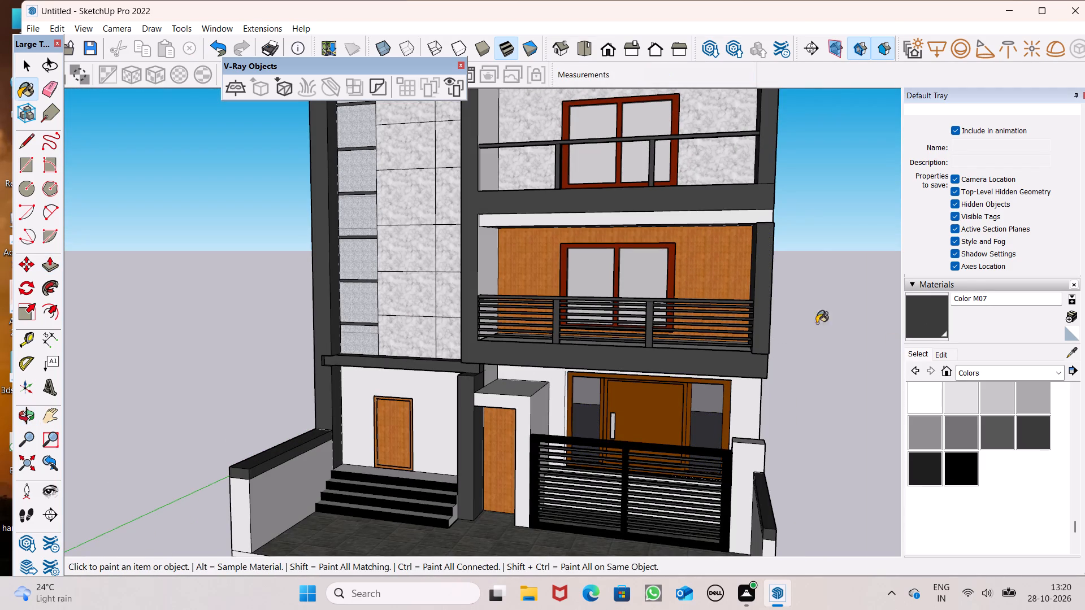
scroll(424, 329, up, 5)
scroll(510, 287, up, 6)
middle_drag(475, 457, 471, 437)
scroll(473, 456, up, 1)
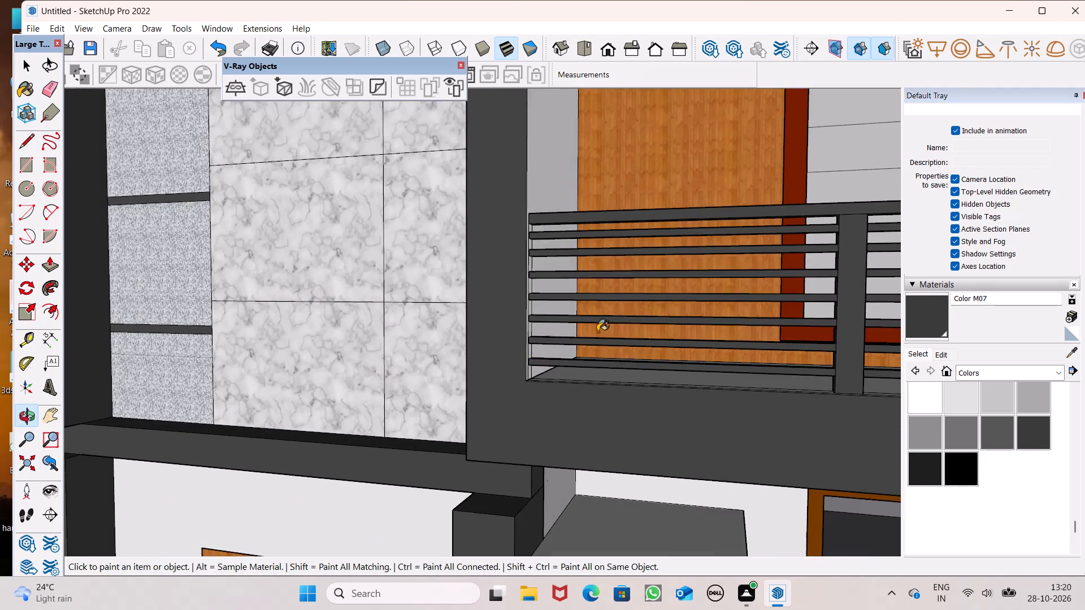
scroll(648, 315, down, 5)
middle_drag(620, 344, 461, 373)
scroll(598, 348, up, 7)
click(534, 308)
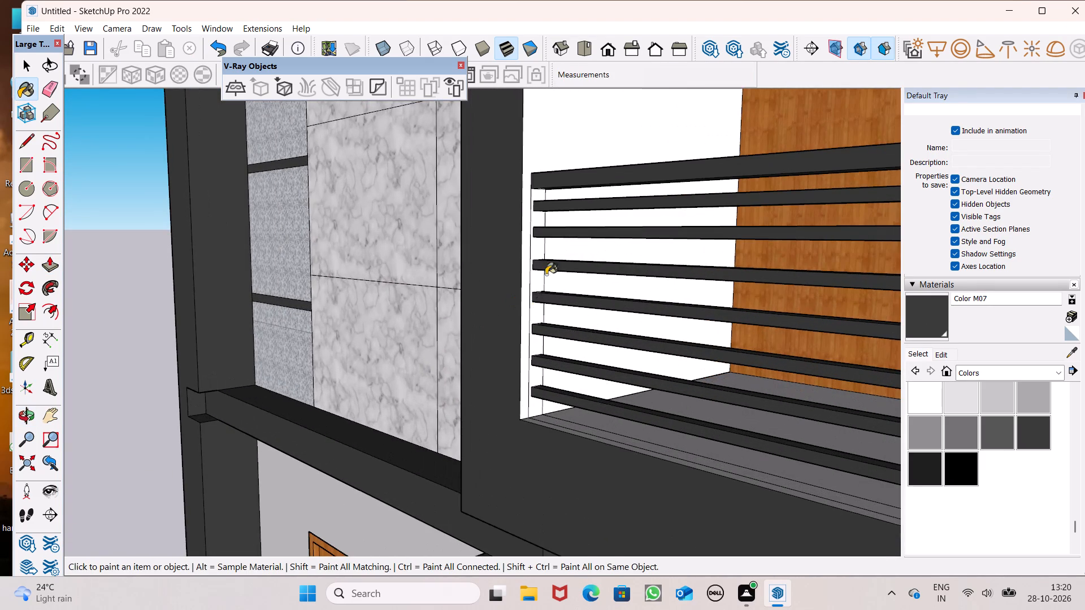
Paint the white inner side wall of the middle-floor balcony with Color M08.
scroll(546, 272, down, 15)
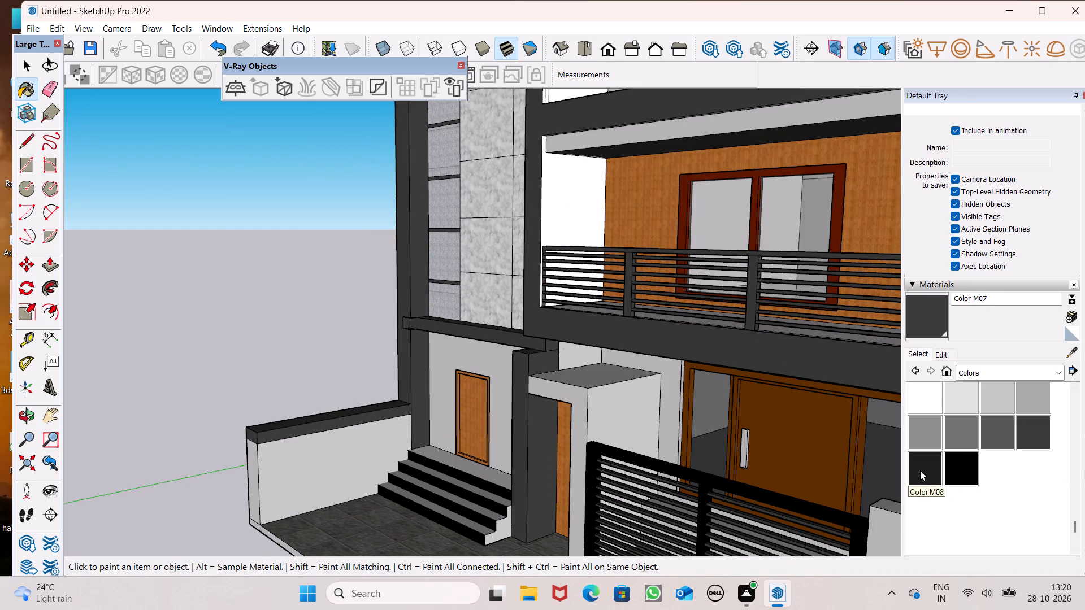
click(920, 470)
click(556, 180)
scroll(570, 235, down, 6)
scroll(578, 282, down, 6)
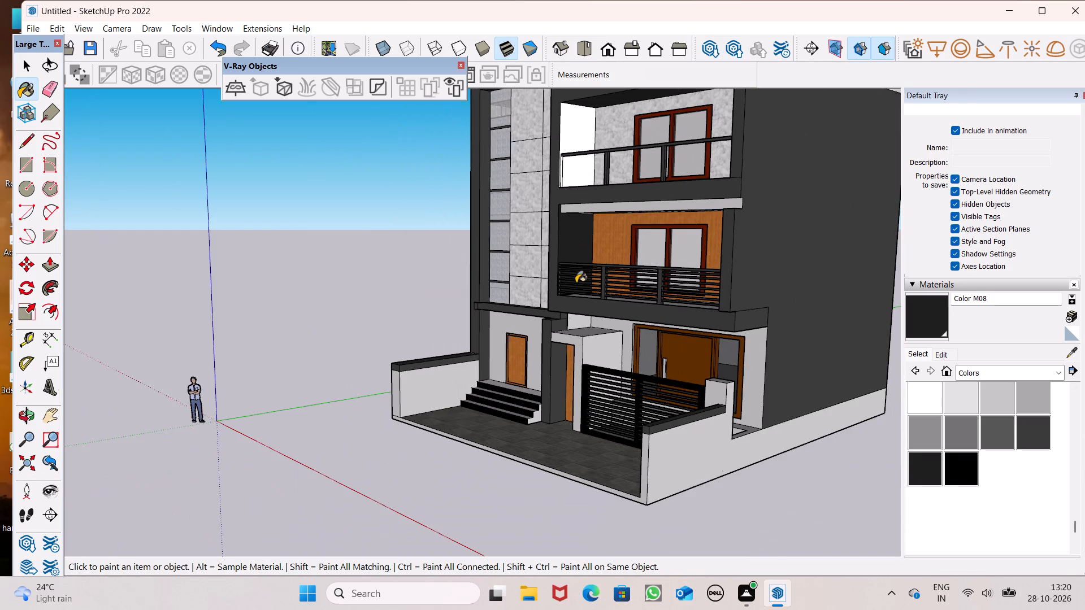
Examine the coloured house front and its balconies from above, from the side and from the front.
scroll(576, 274, down, 4)
middle_drag(560, 315, 638, 482)
scroll(631, 503, up, 8)
scroll(587, 381, down, 6)
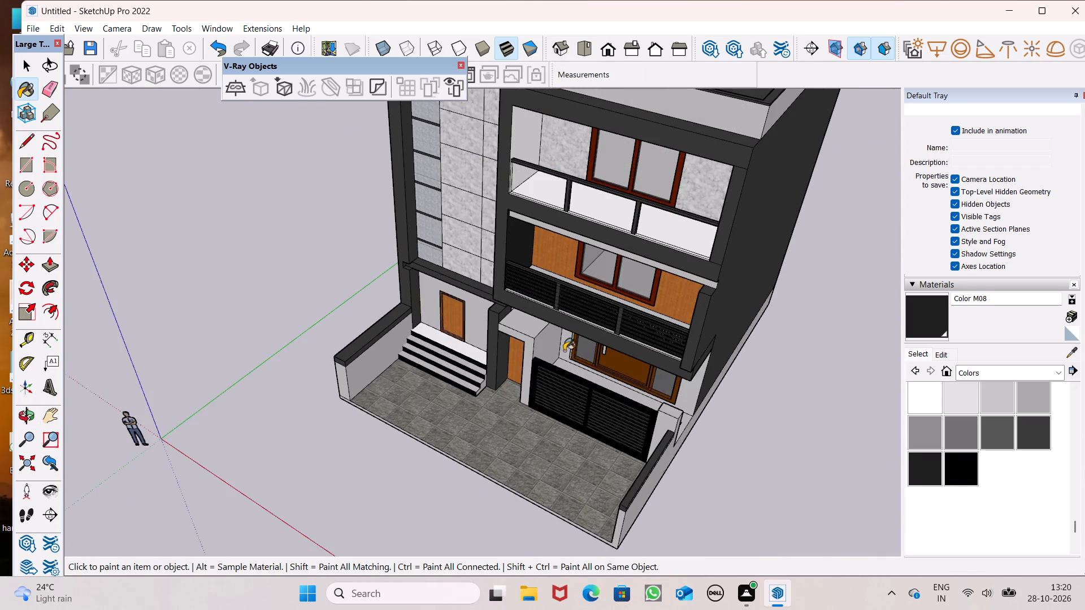
scroll(540, 262, up, 7)
middle_drag(550, 371, 306, 282)
scroll(306, 282, up, 1)
scroll(401, 339, down, 5)
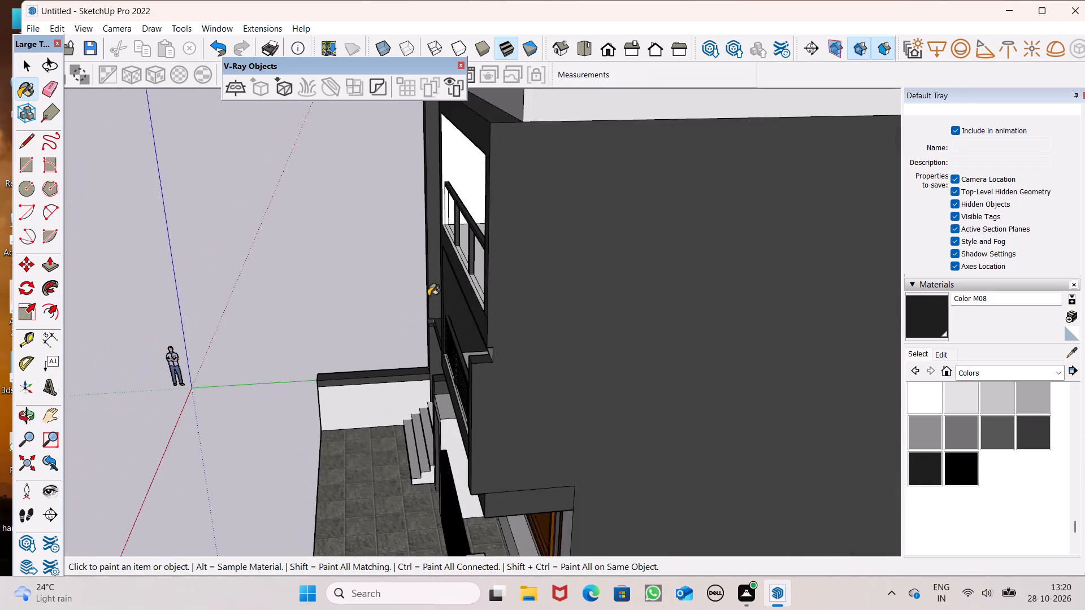
scroll(423, 282, up, 4)
middle_drag(494, 268, 622, 227)
scroll(585, 122, up, 1)
scroll(501, 151, down, 4)
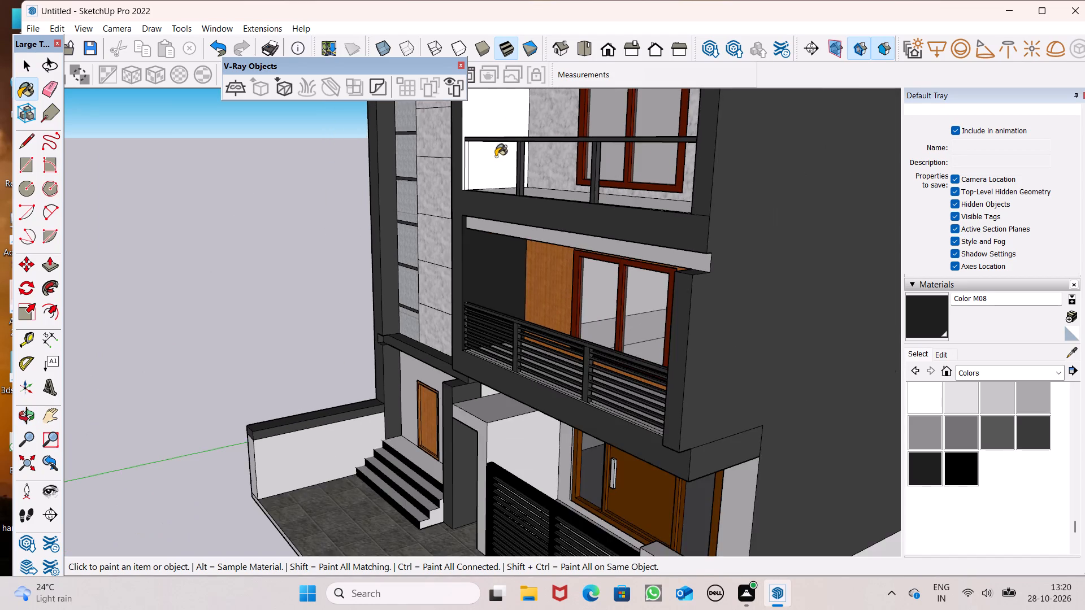
Draw a rectangle about 2 3/4" by 1 3/4" low on the narrow end-wall strip below the upper balcony's handrail.
scroll(499, 127, up, 8)
click(33, 166)
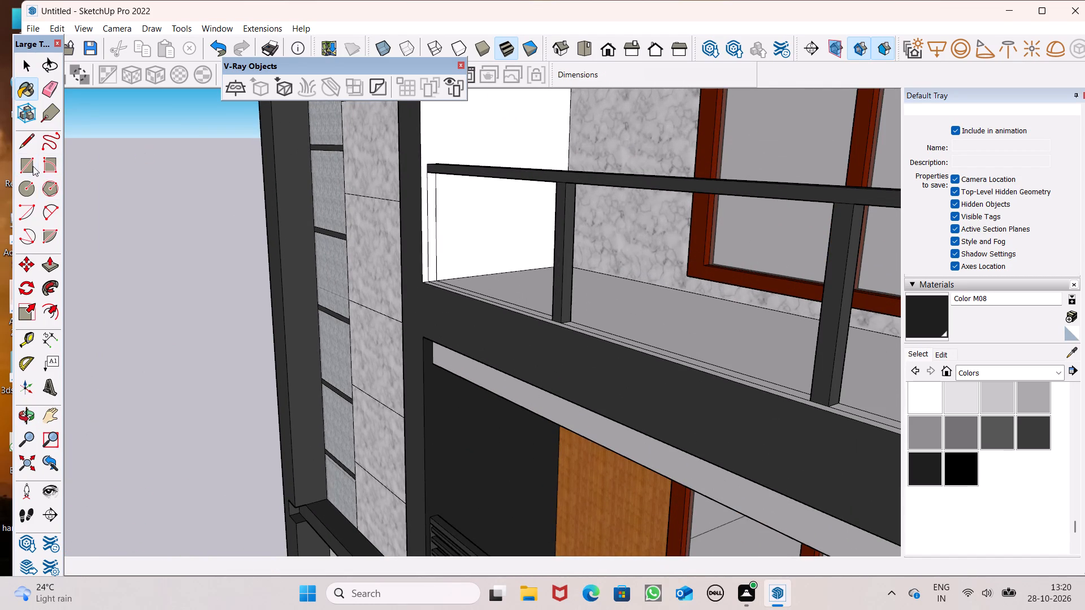
scroll(253, 175, down, 2)
middle_drag(520, 252, 480, 243)
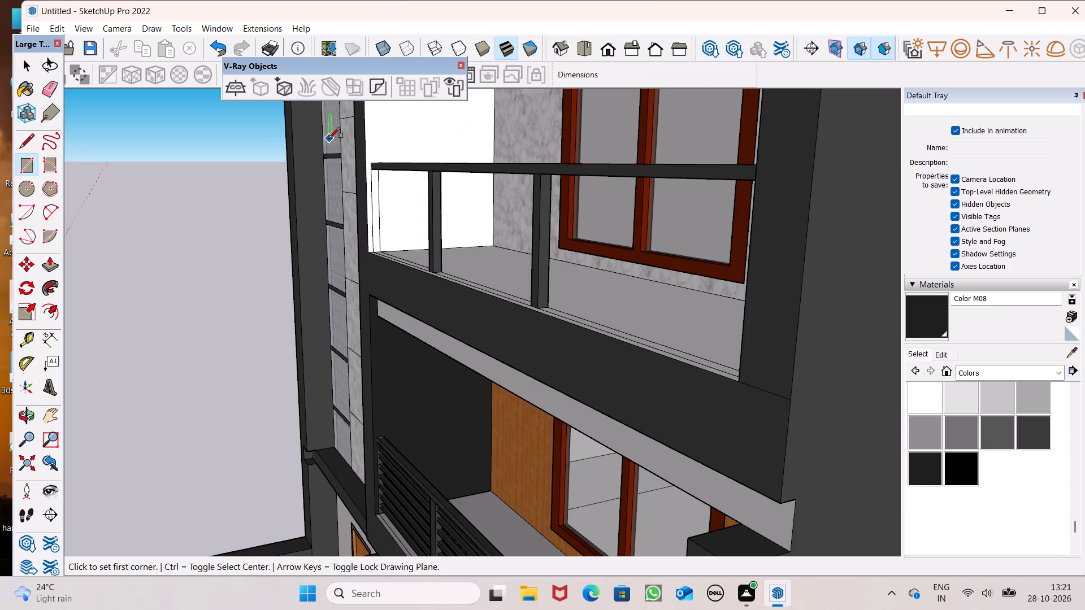
scroll(303, 147, up, 2)
scroll(414, 209, up, 4)
scroll(407, 249, down, 2)
middle_drag(414, 274, 392, 260)
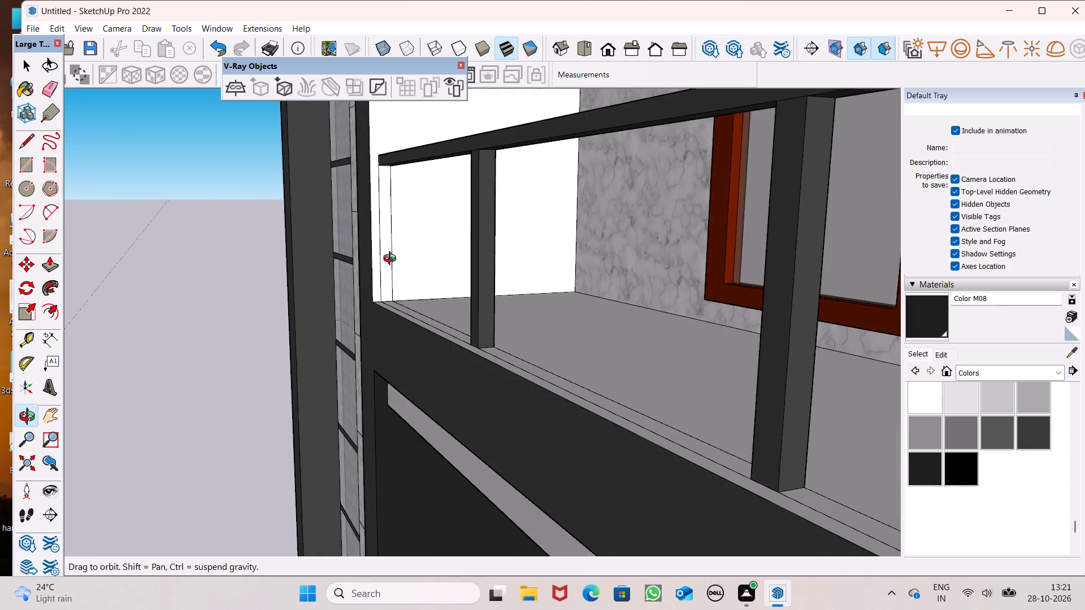
middle_drag(392, 260, 388, 258)
scroll(367, 250, up, 4)
scroll(413, 335, down, 2)
scroll(407, 250, up, 2)
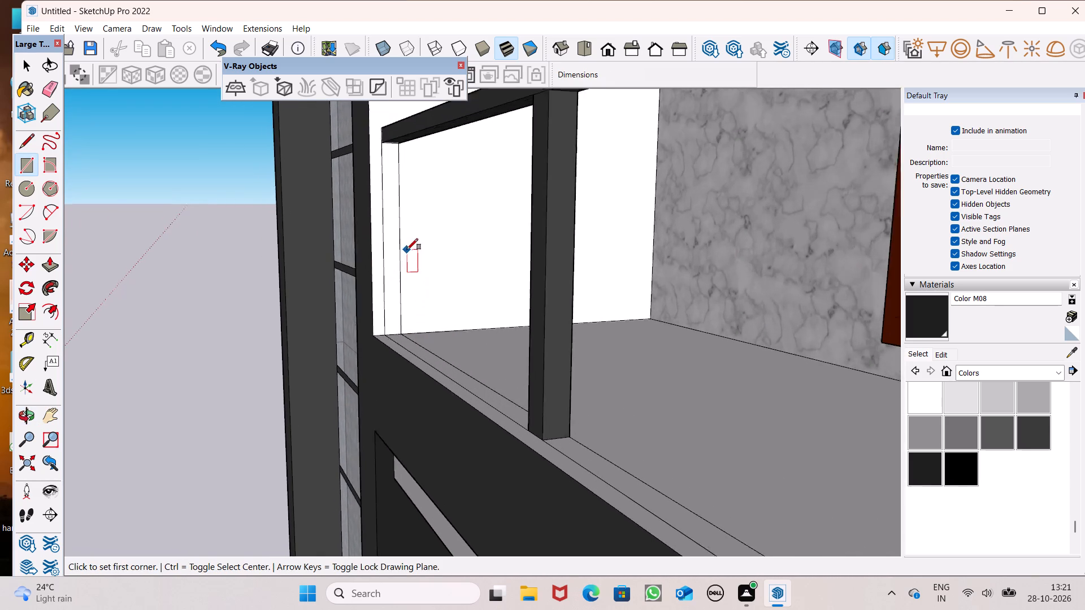
scroll(402, 324, down, 2)
scroll(391, 156, up, 4)
middle_drag(400, 346, 400, 329)
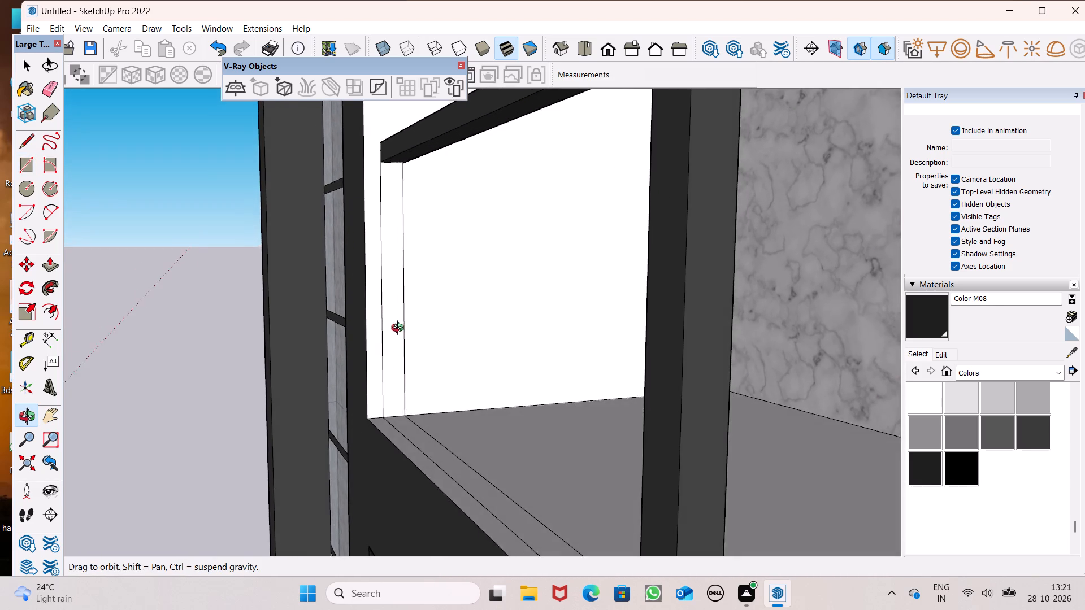
middle_drag(400, 329, 375, 345)
scroll(374, 344, up, 1)
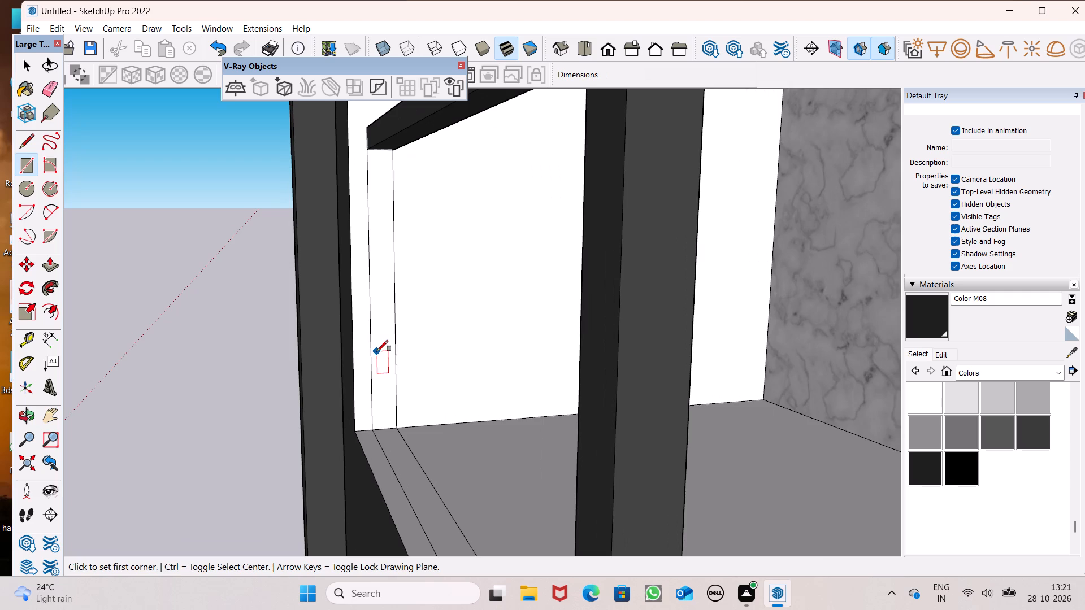
scroll(377, 365, up, 1)
scroll(383, 419, down, 1)
middle_drag(418, 412, 418, 426)
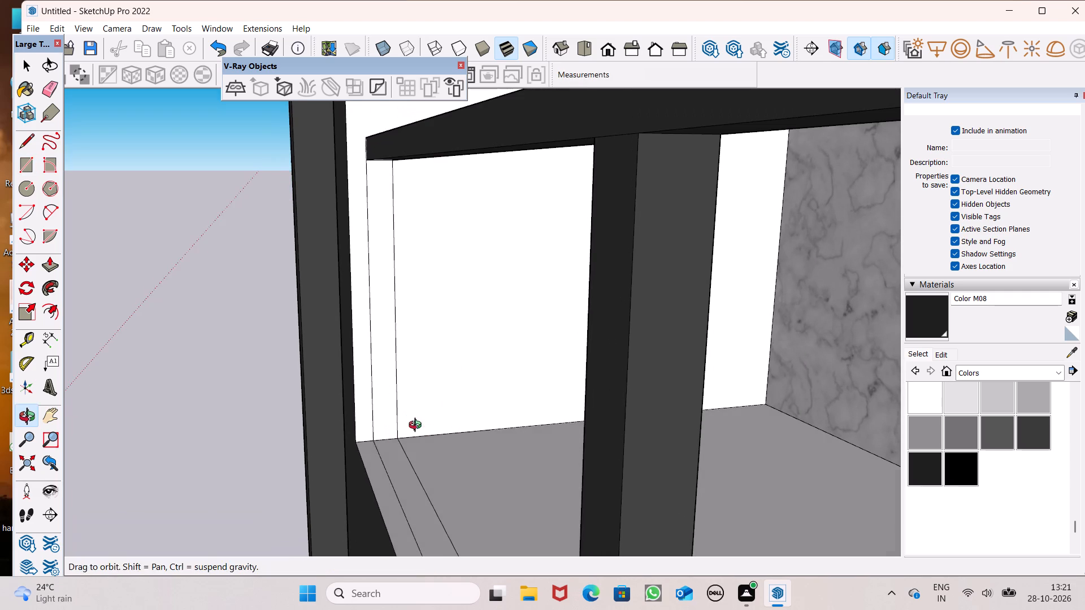
middle_drag(418, 426, 418, 426)
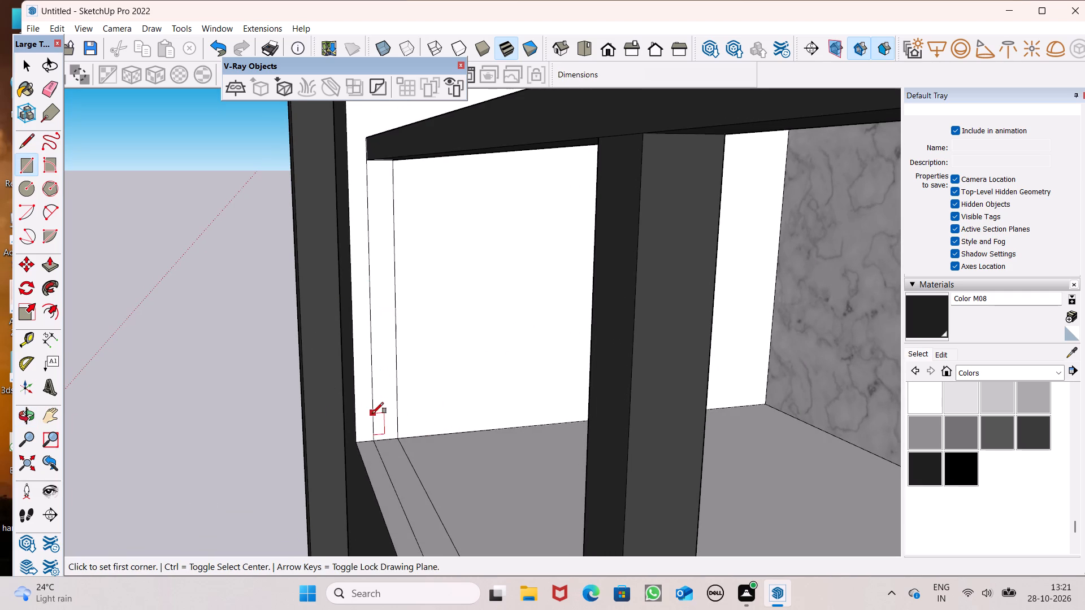
scroll(387, 393, down, 1)
middle_drag(391, 404, 398, 383)
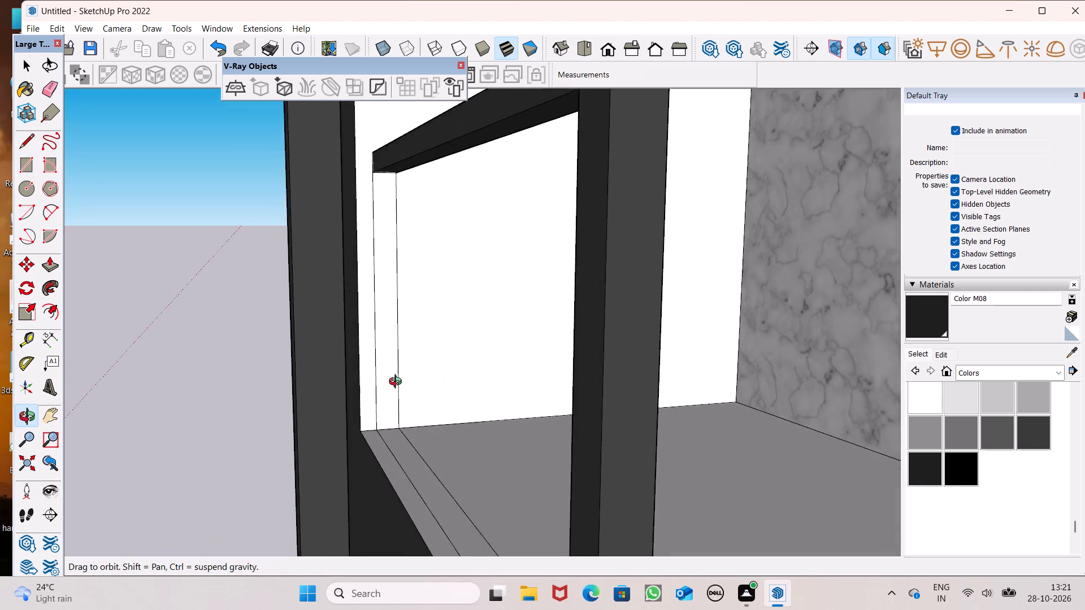
middle_drag(398, 383, 393, 398)
scroll(390, 392, up, 2)
scroll(387, 392, down, 4)
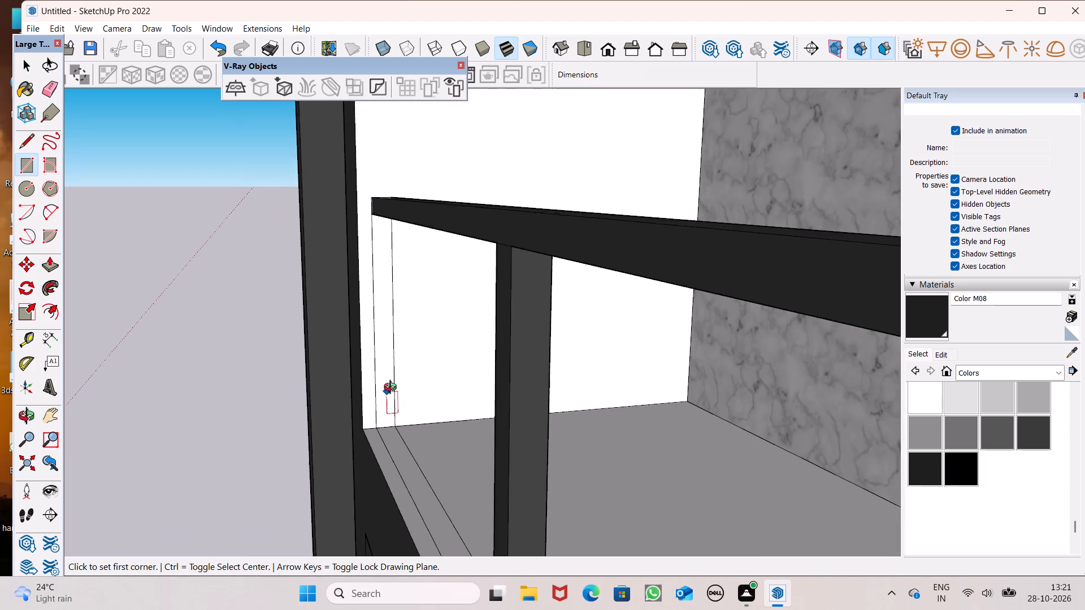
middle_drag(393, 389, 392, 360)
scroll(367, 363, up, 5)
scroll(401, 400, up, 5)
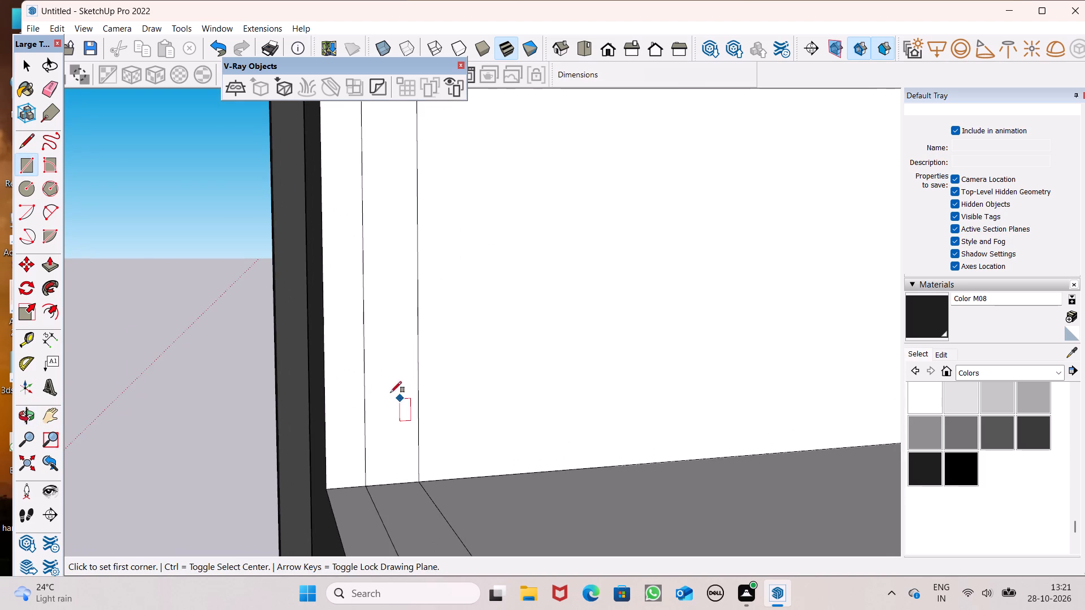
scroll(377, 376, up, 2)
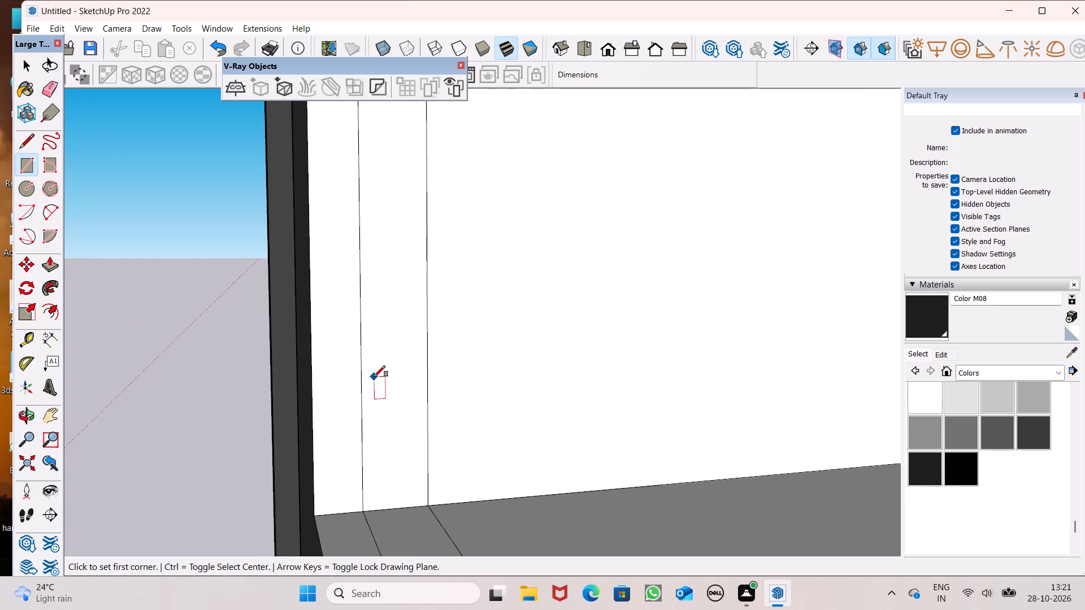
click(374, 377)
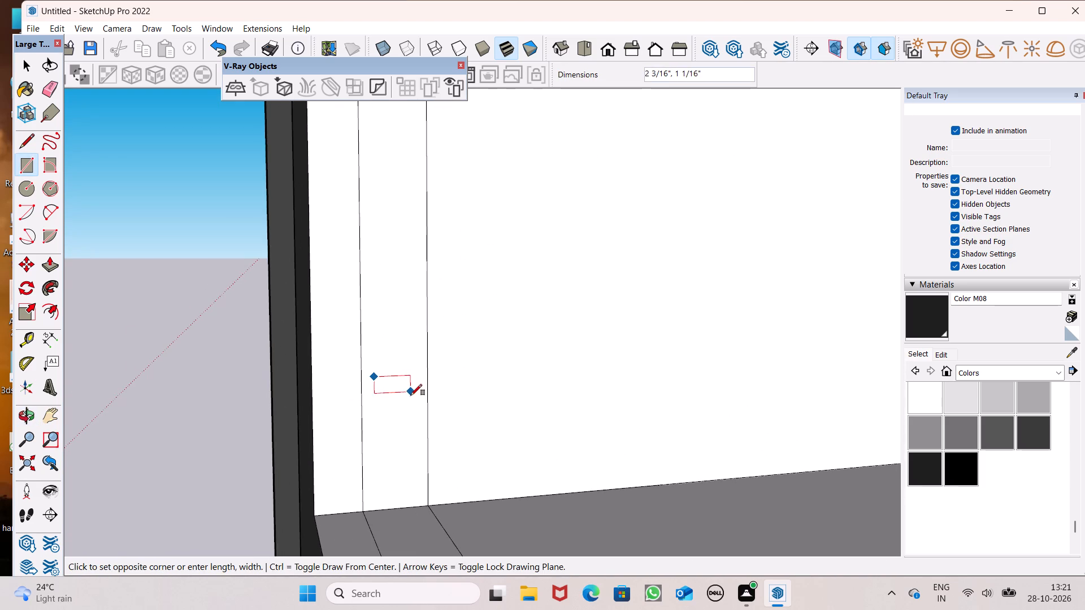
scroll(414, 399, up, 2)
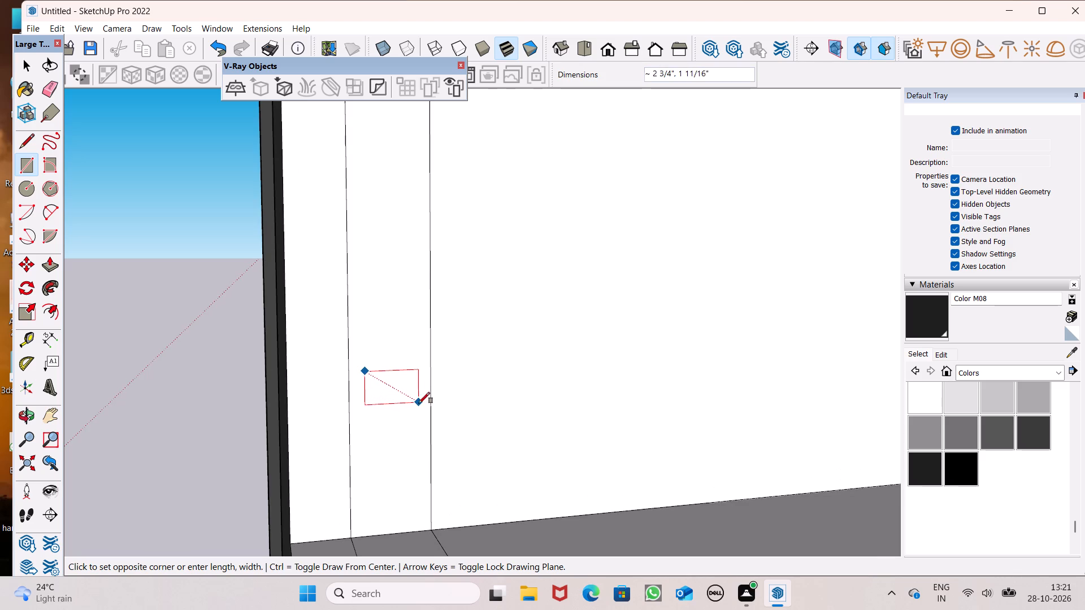
click(419, 406)
scroll(410, 409, down, 5)
Copy the small rectangle about 6" straight up the strip and repeat it as an array of seven copies.
key(space)
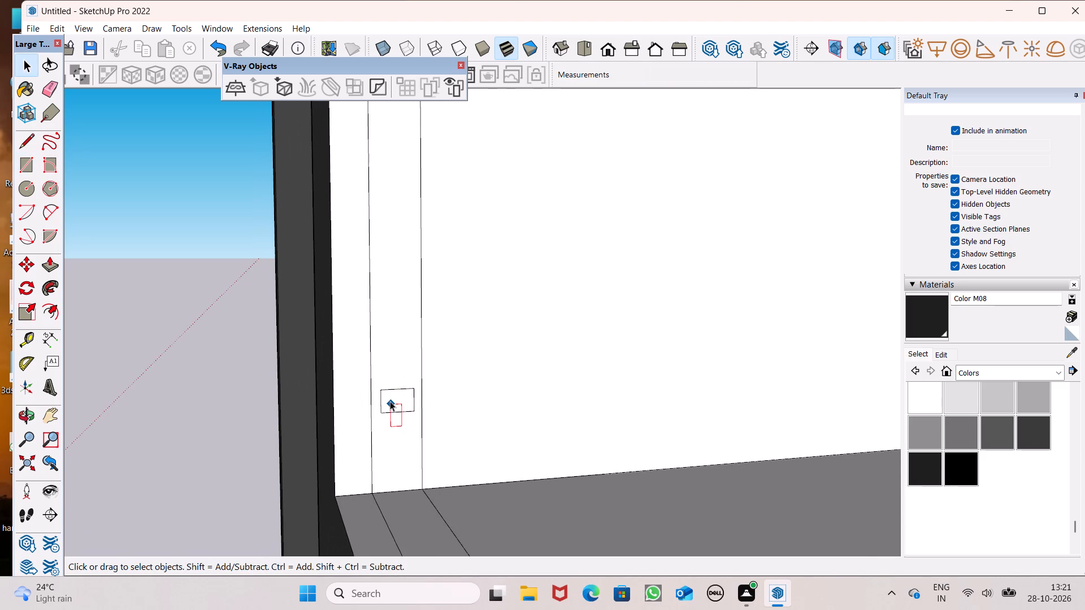
scroll(390, 401, up, 2)
double_click(390, 401)
key(m)
key(Return)
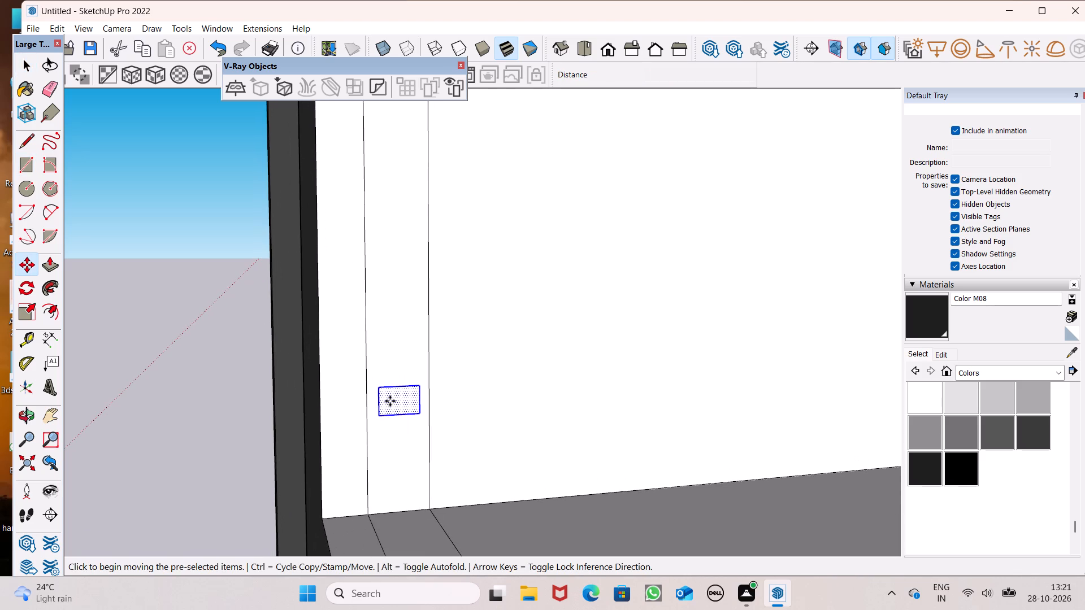
scroll(390, 428, down, 4)
scroll(394, 325, up, 3)
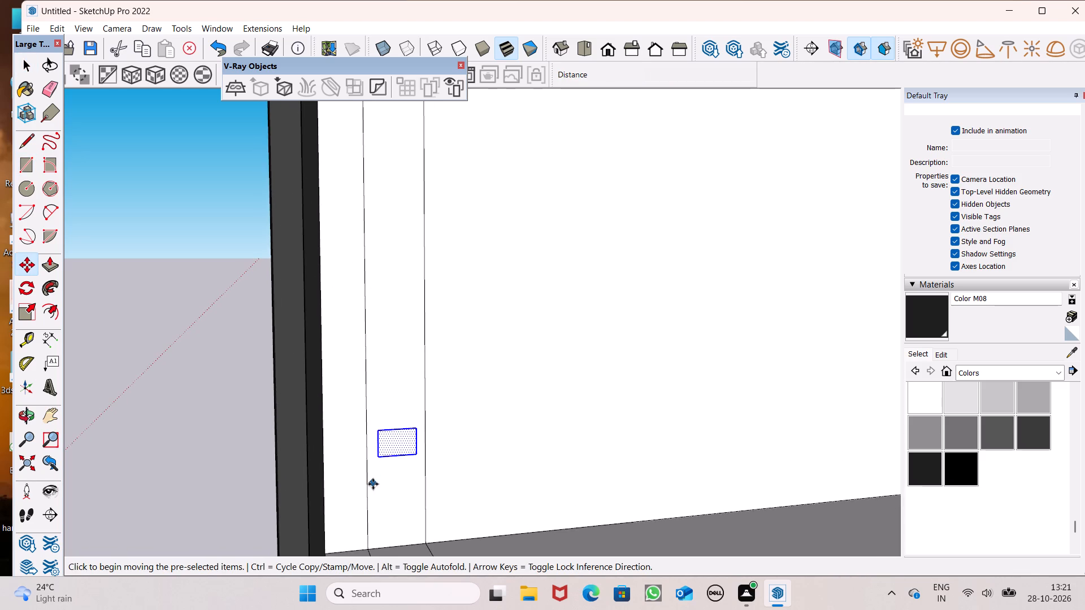
drag(382, 455, 385, 343)
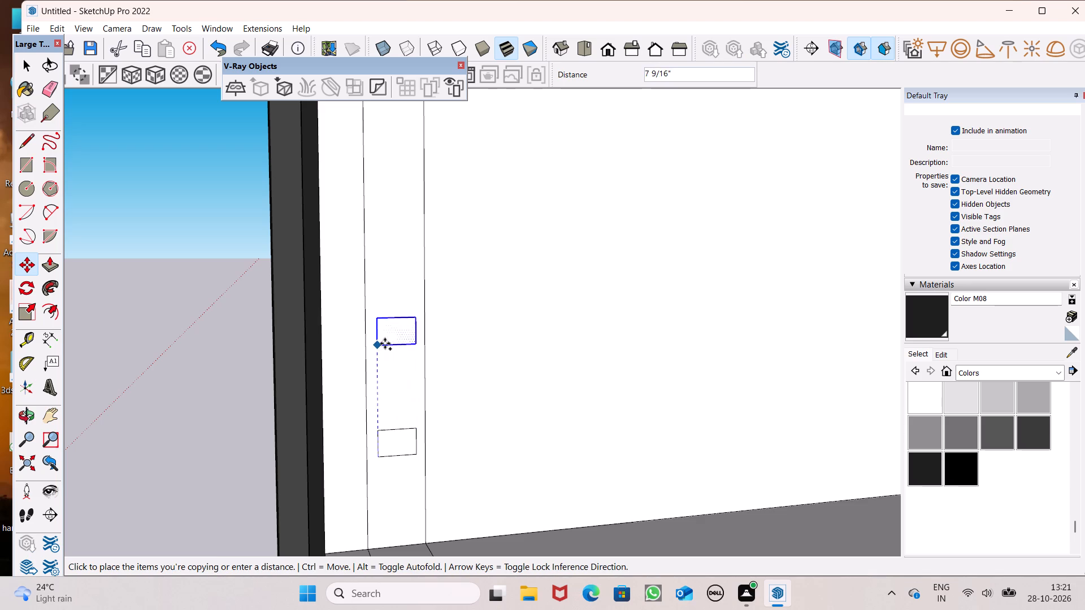
drag(385, 343, 383, 367)
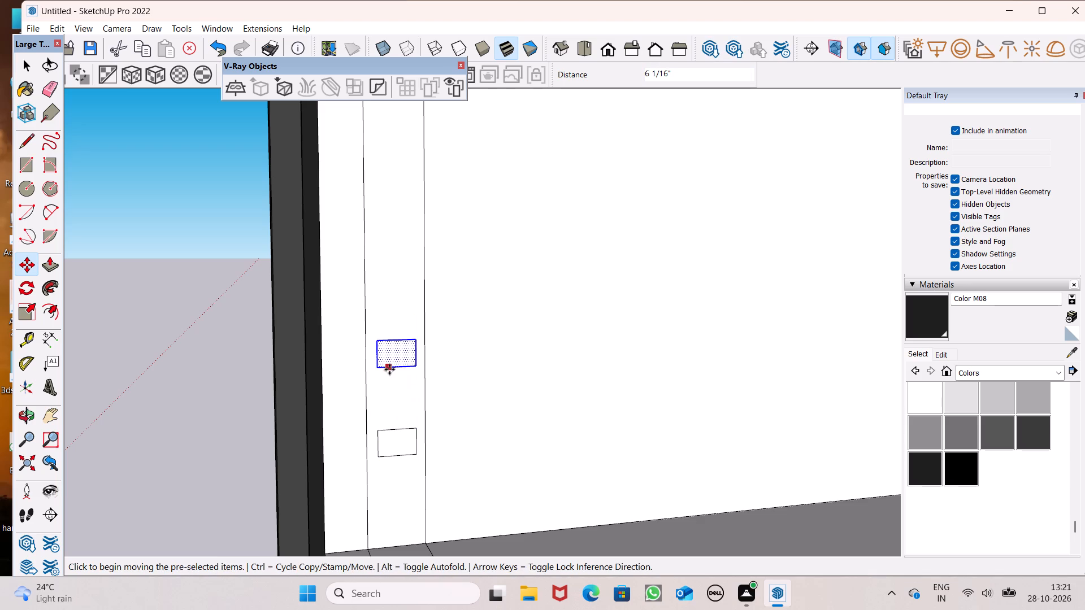
key(shift+asterisk)
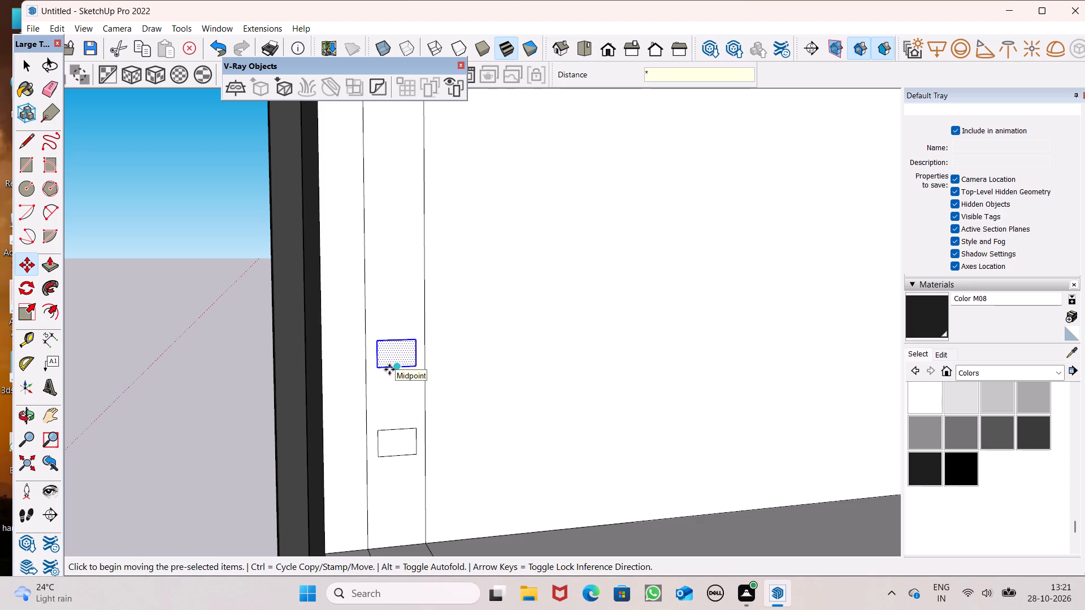
key(7)
key(Return)
key(space)
Erase the rectangle copy above the upper balcony's handrail and the one directly beneath it.
scroll(457, 343, down, 7)
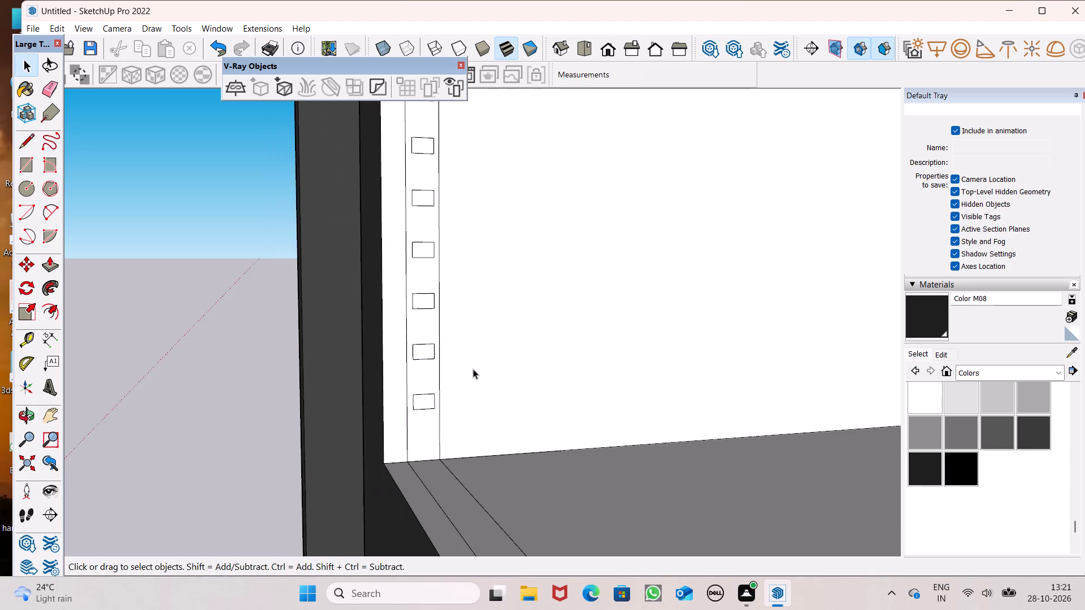
scroll(473, 369, down, 5)
scroll(445, 281, down, 1)
scroll(450, 101, up, 6)
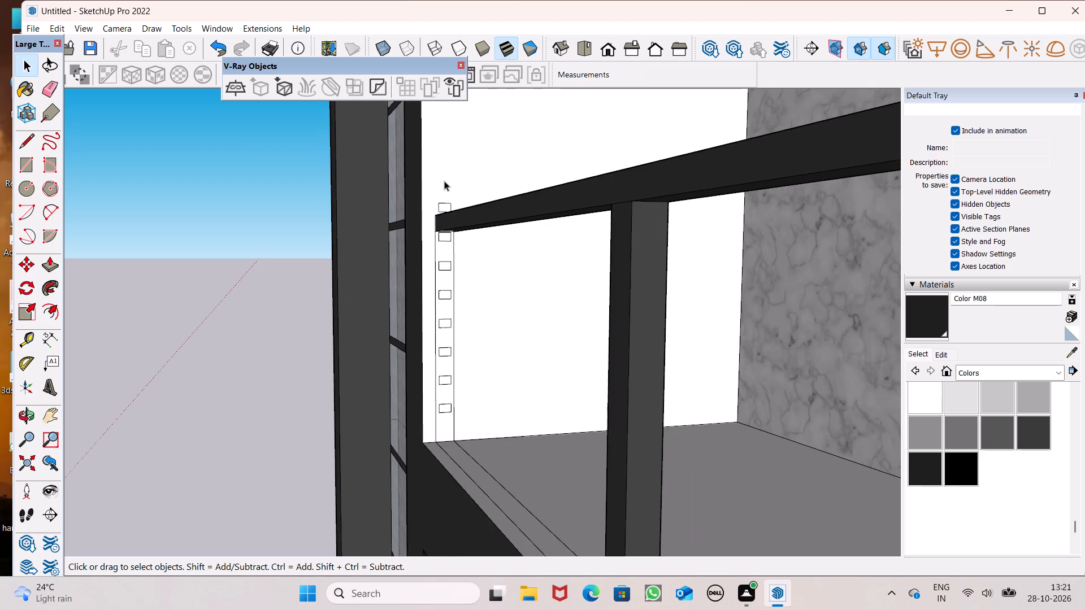
scroll(444, 190, up, 10)
click(57, 85)
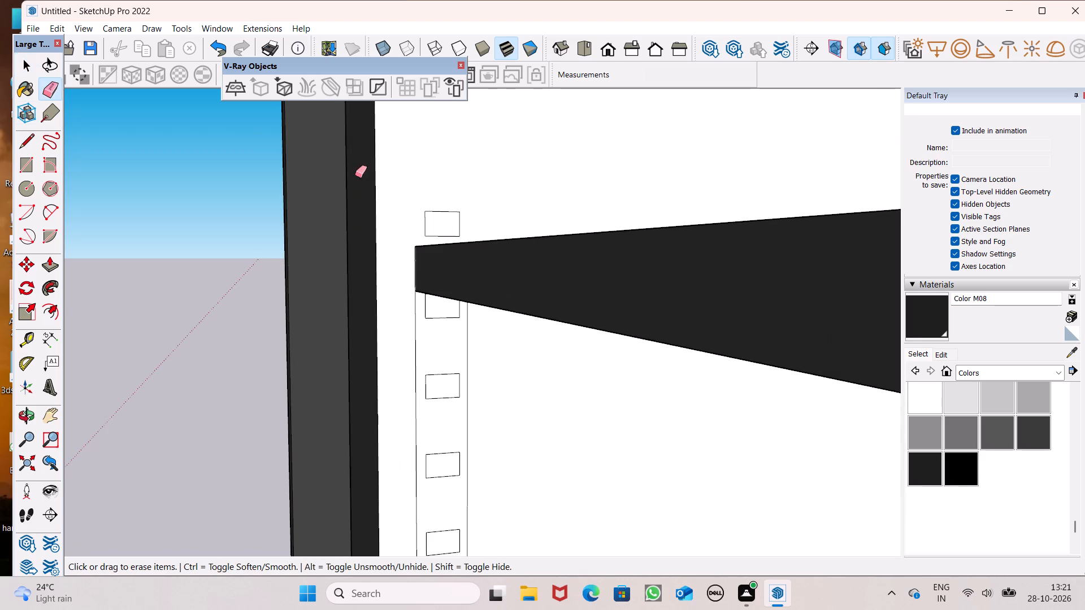
scroll(411, 183, up, 5)
drag(442, 217, 498, 252)
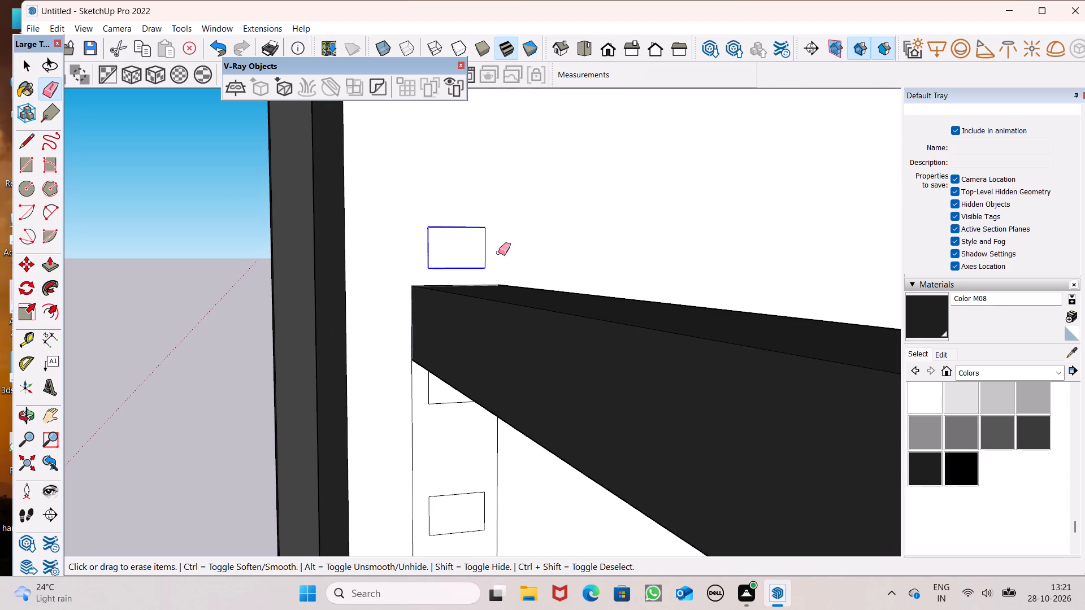
drag(498, 252, 462, 248)
scroll(445, 188, down, 4)
scroll(474, 360, up, 3)
middle_drag(467, 343, 470, 295)
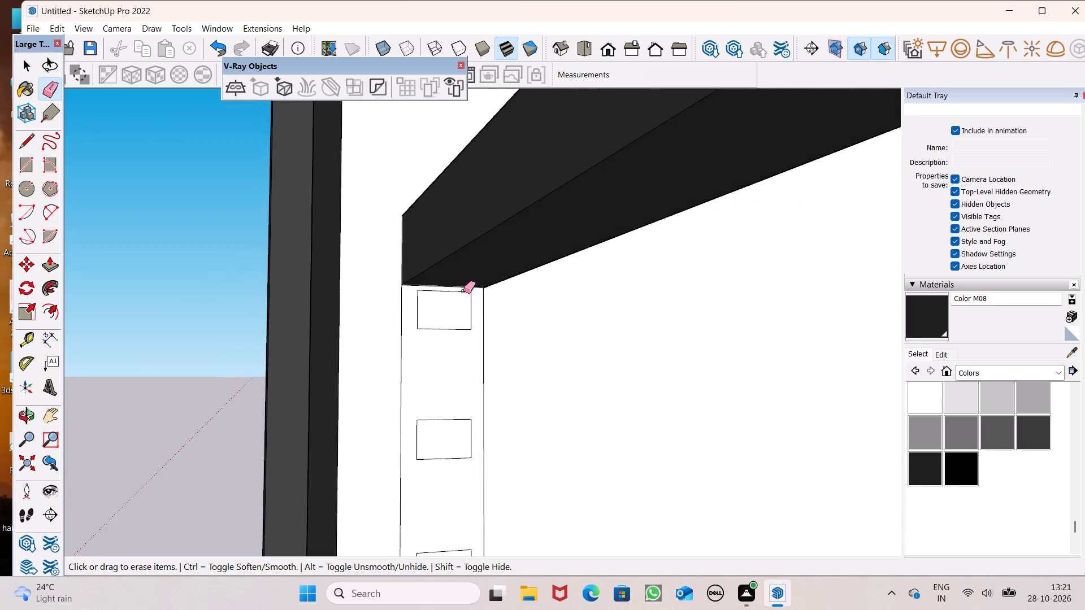
scroll(463, 290, up, 5)
drag(389, 287, 458, 356)
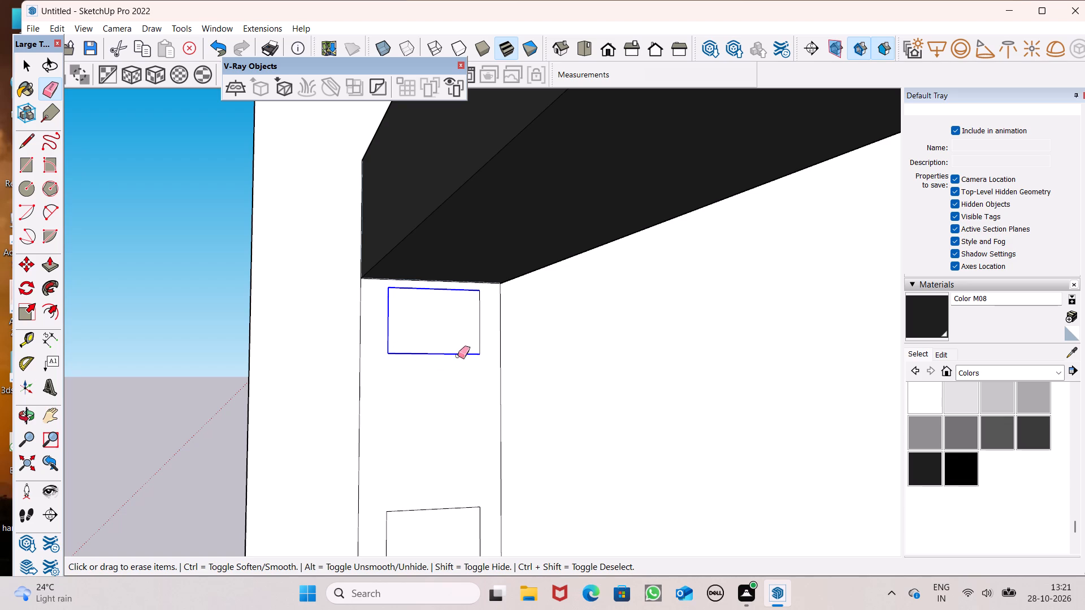
drag(458, 356, 472, 332)
Paint the six remaining small rectangles on the upper balcony's end strip with the dark grey Color M07.
scroll(437, 334, down, 13)
scroll(394, 316, down, 7)
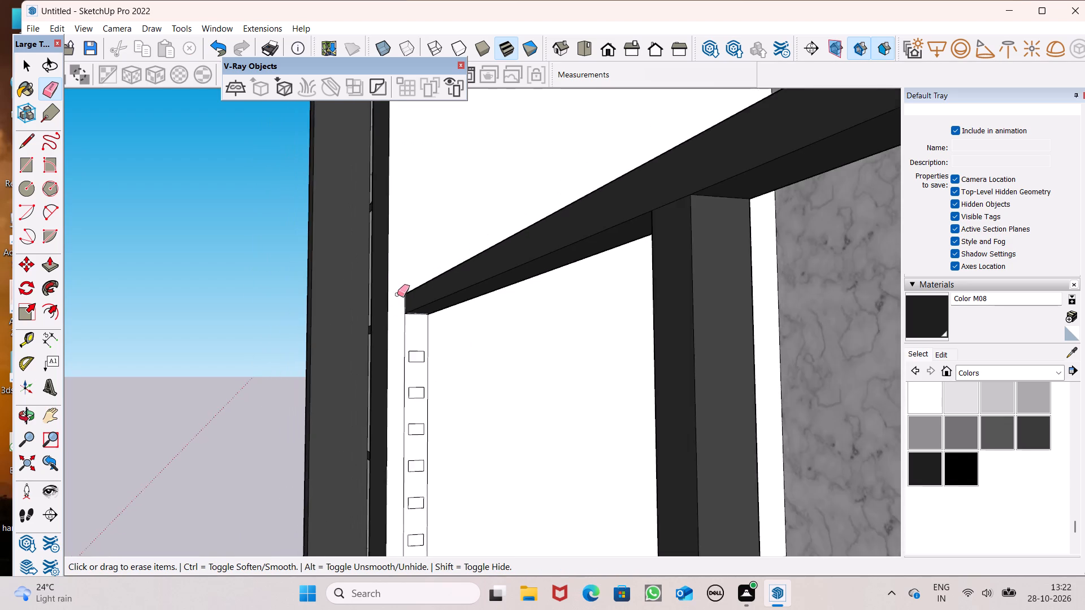
scroll(397, 294, down, 5)
click(1022, 434)
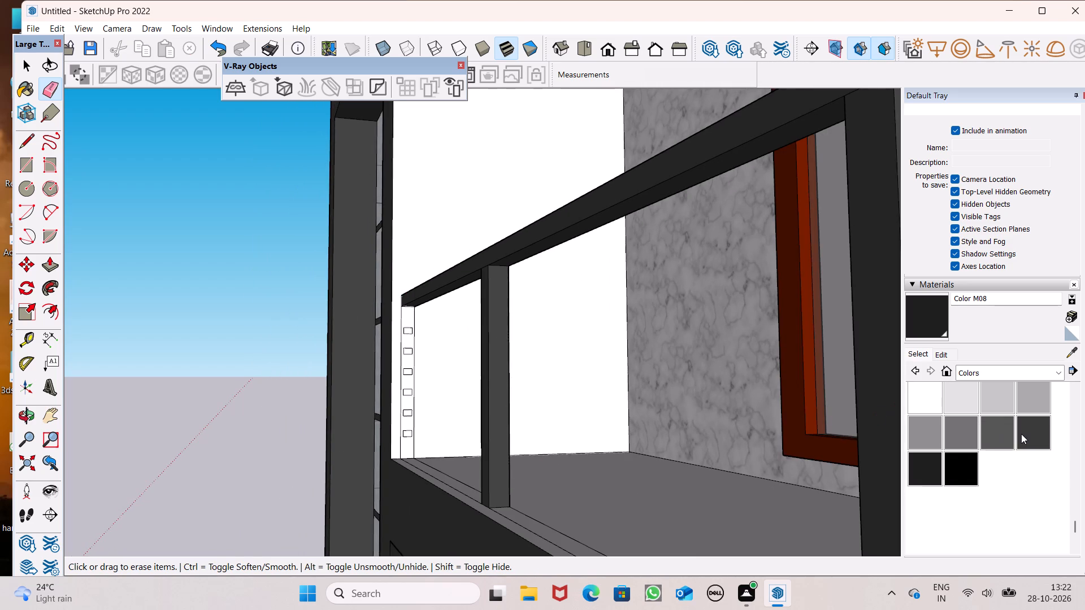
scroll(448, 351, up, 11)
click(427, 304)
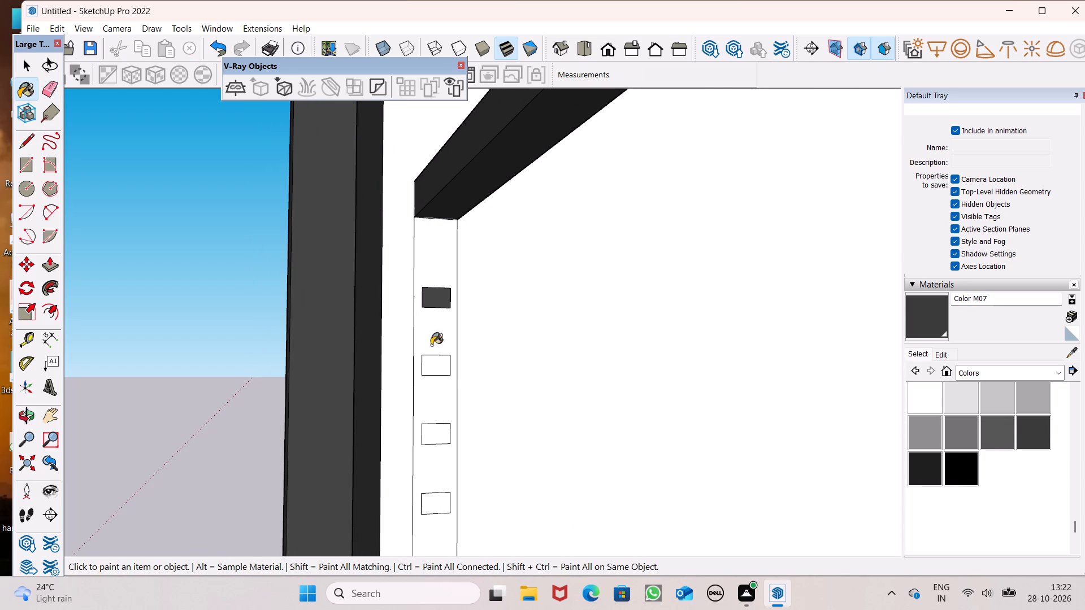
click(444, 372)
scroll(436, 320, down, 5)
scroll(440, 398, up, 5)
click(435, 389)
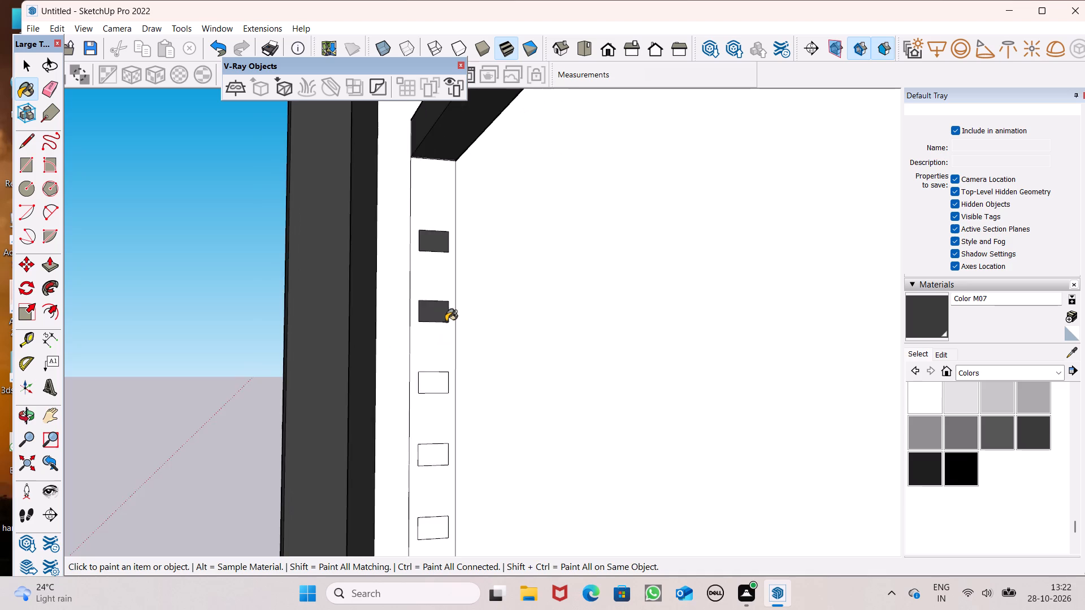
scroll(448, 316, down, 4)
scroll(448, 455, up, 5)
click(442, 384)
scroll(434, 294, down, 5)
scroll(445, 471, up, 4)
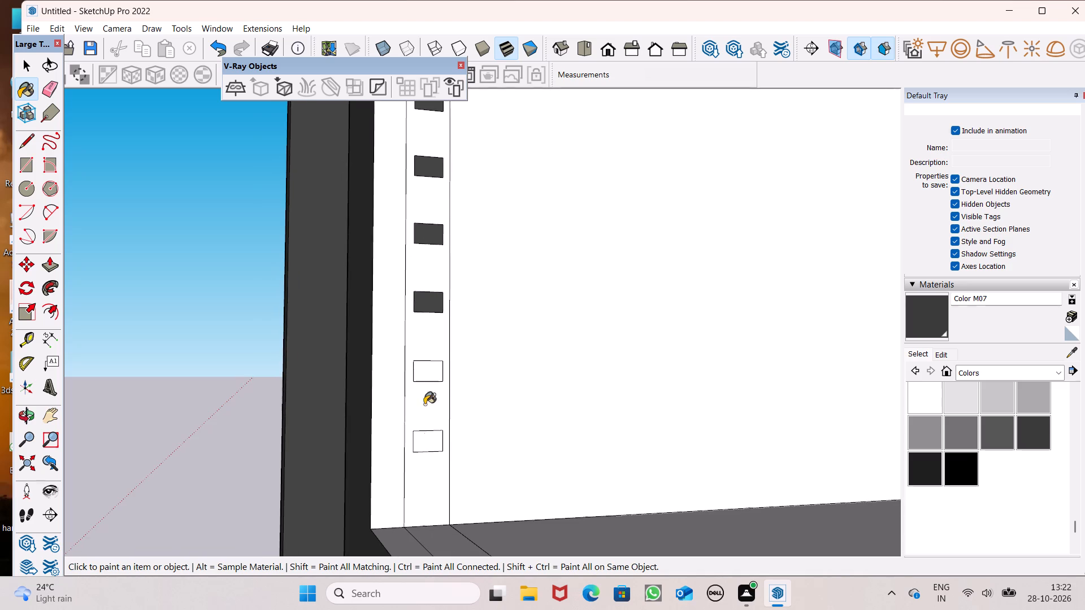
click(430, 444)
click(436, 349)
scroll(439, 429, down, 1)
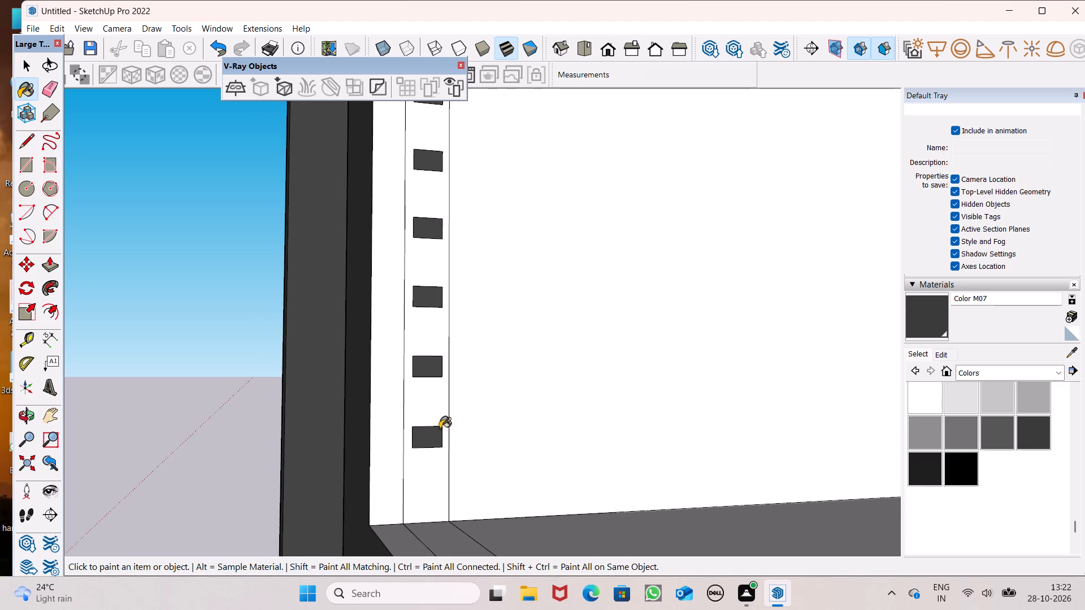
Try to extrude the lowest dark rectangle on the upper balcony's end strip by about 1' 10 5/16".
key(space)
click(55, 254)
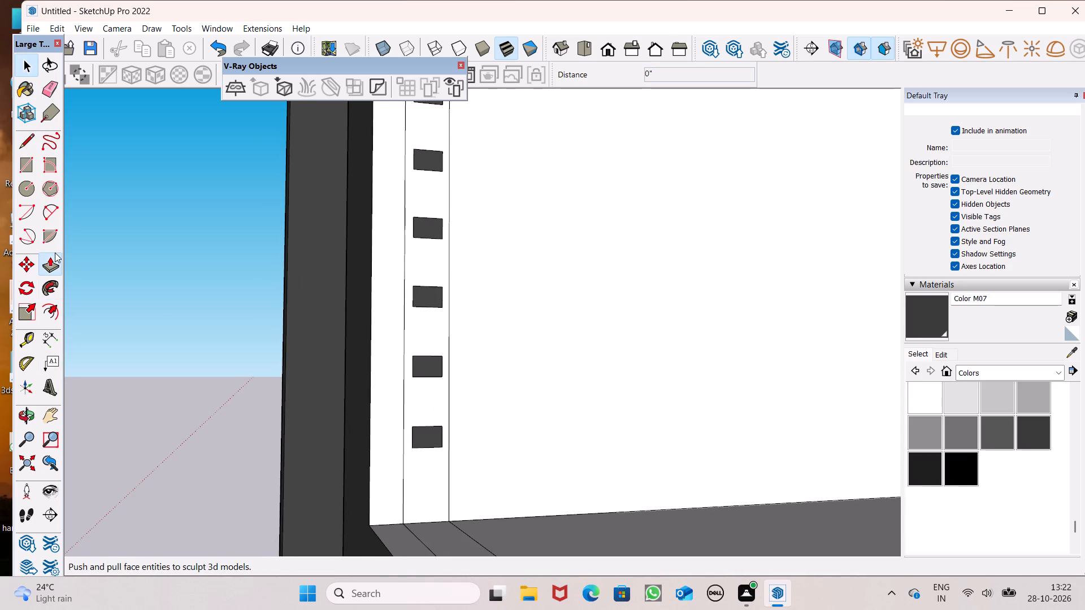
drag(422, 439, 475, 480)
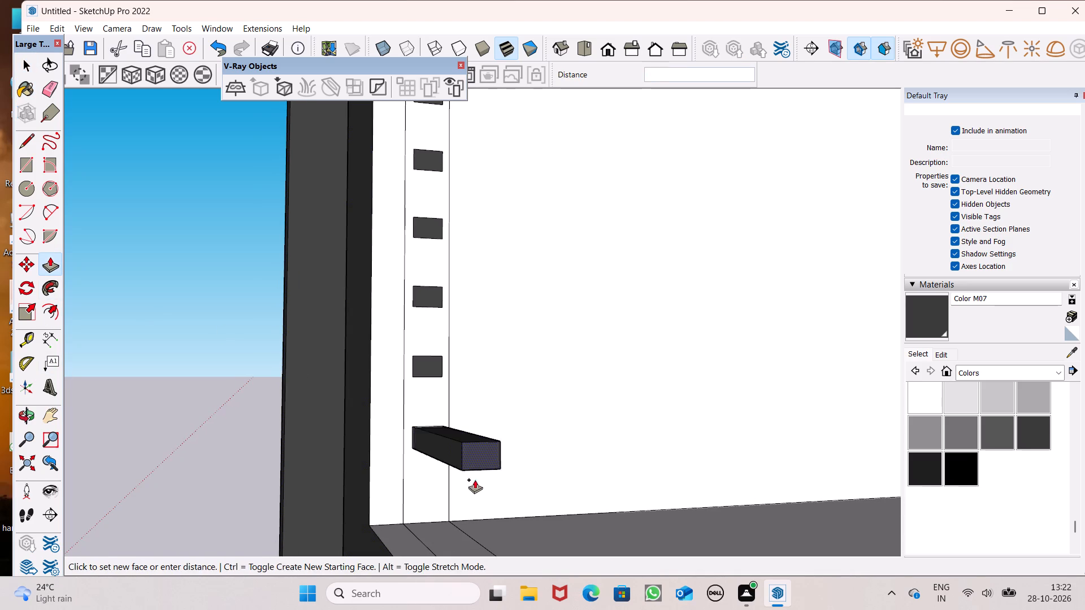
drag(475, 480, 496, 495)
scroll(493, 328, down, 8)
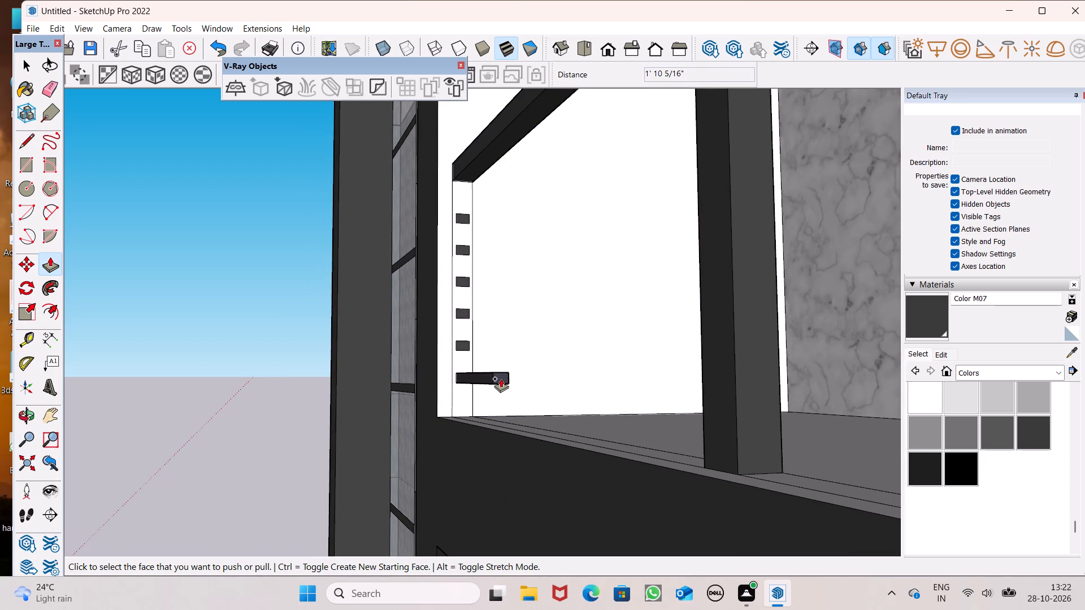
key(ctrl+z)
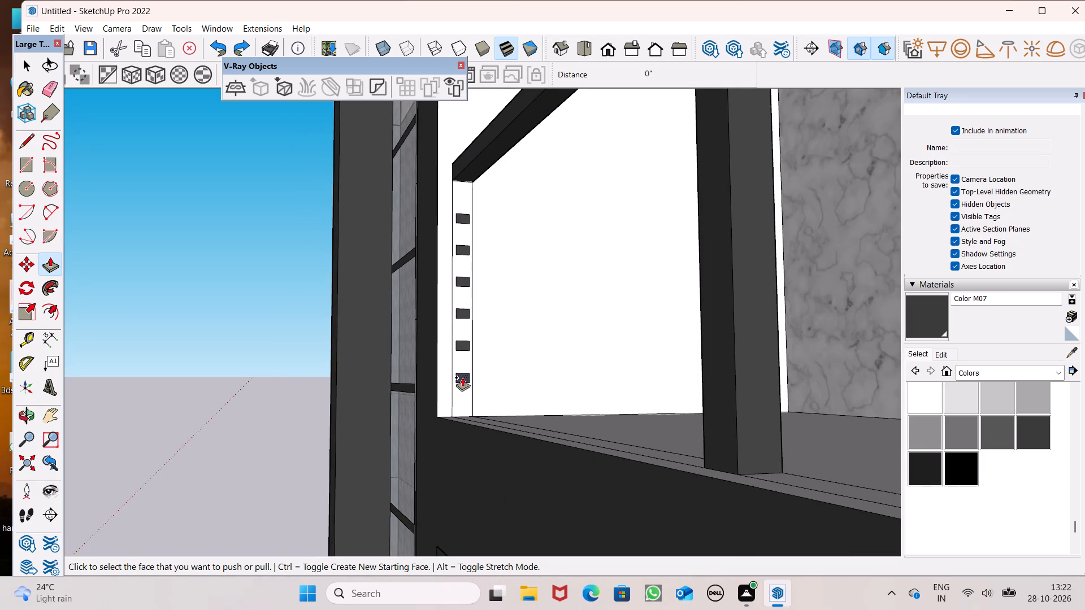
Extrude the six dark rectangles into horizontal rails past the upper balcony's first post, the top two about 10' 7" and 12' 4" long.
drag(463, 377, 846, 488)
drag(458, 345, 871, 419)
drag(463, 314, 549, 328)
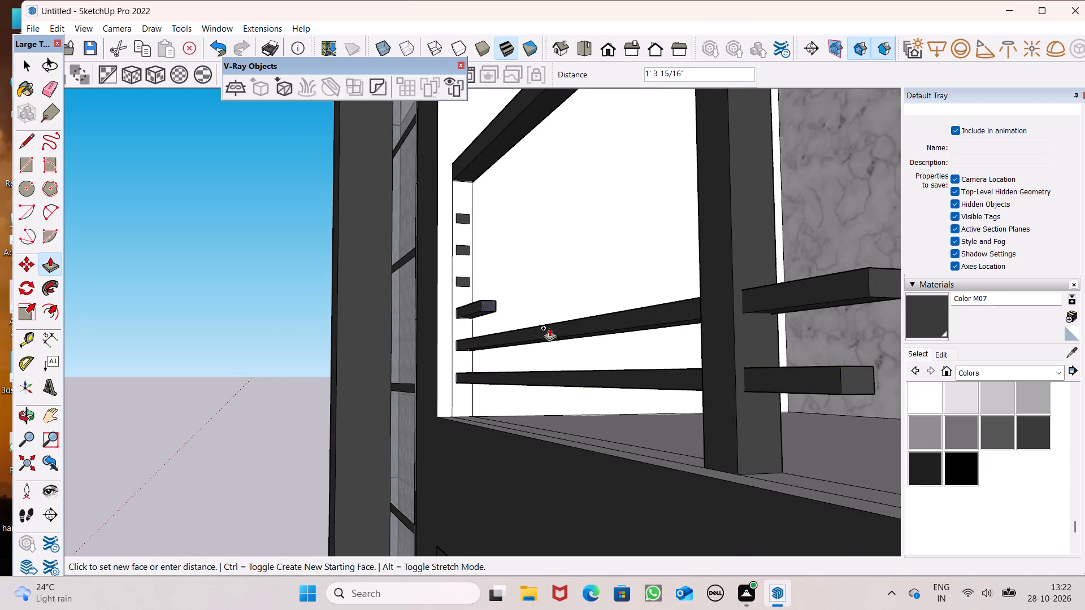
drag(549, 328, 880, 350)
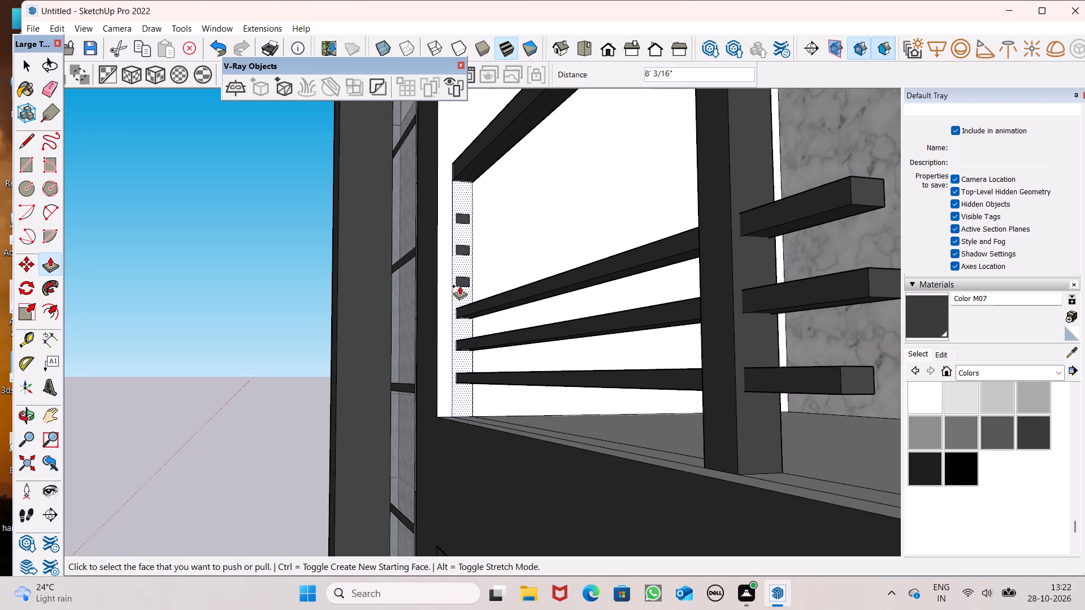
drag(461, 286, 914, 297)
scroll(493, 292, down, 3)
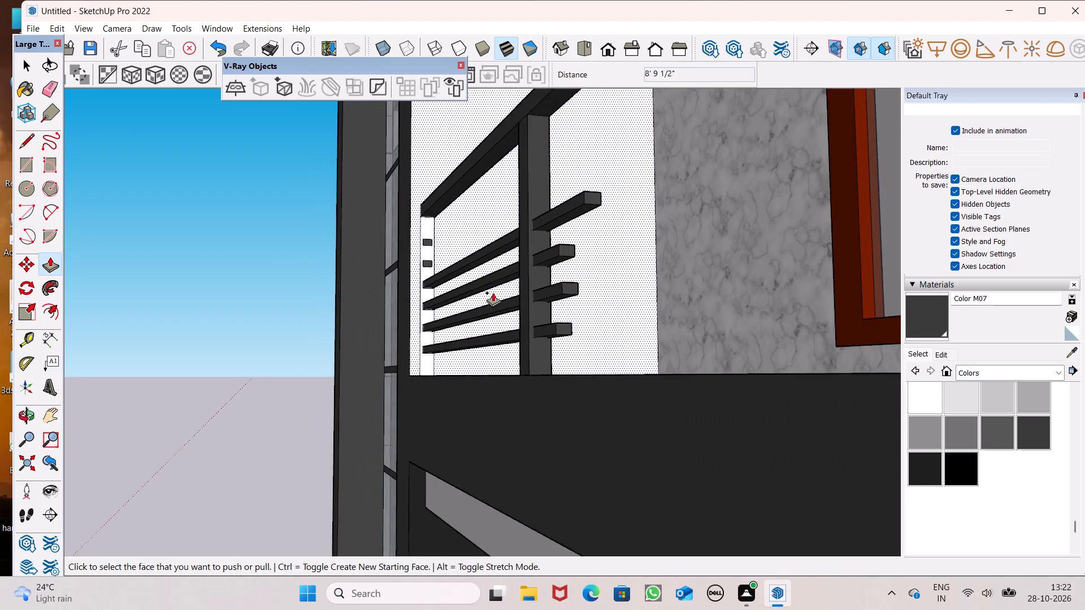
scroll(493, 293, down, 2)
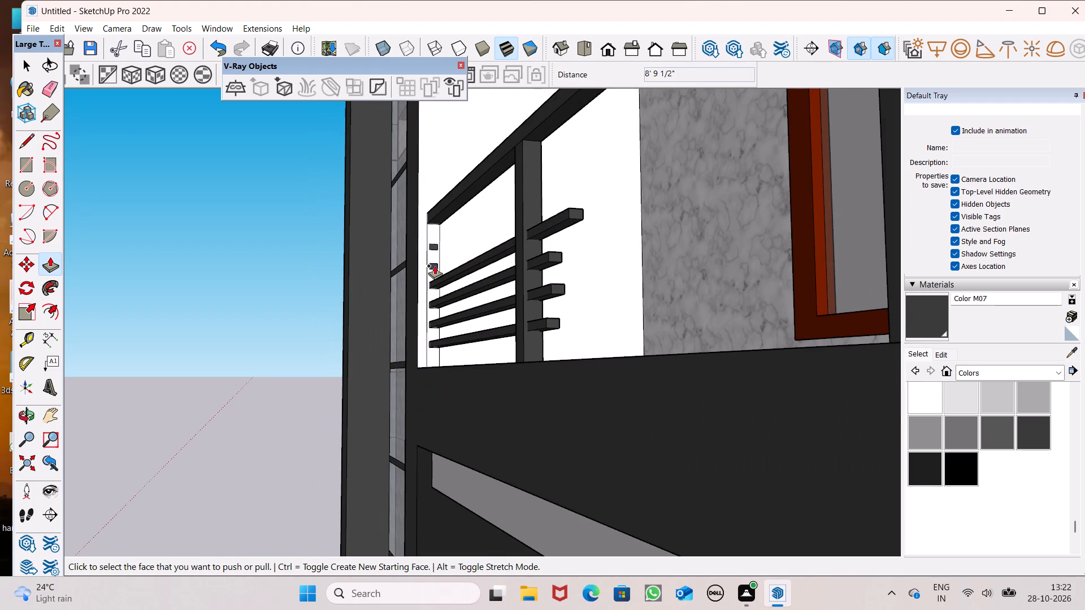
drag(435, 265, 766, 280)
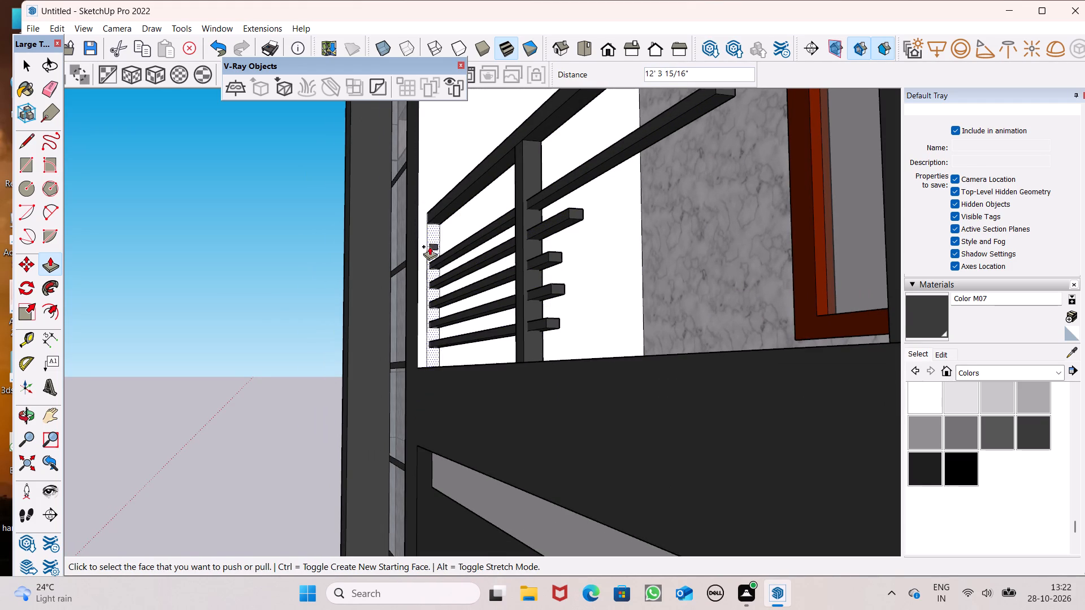
drag(433, 246, 678, 212)
Extend the two lowest rails past the upper balcony's second post, the second-lowest by about 8' 7/8".
scroll(405, 295, down, 5)
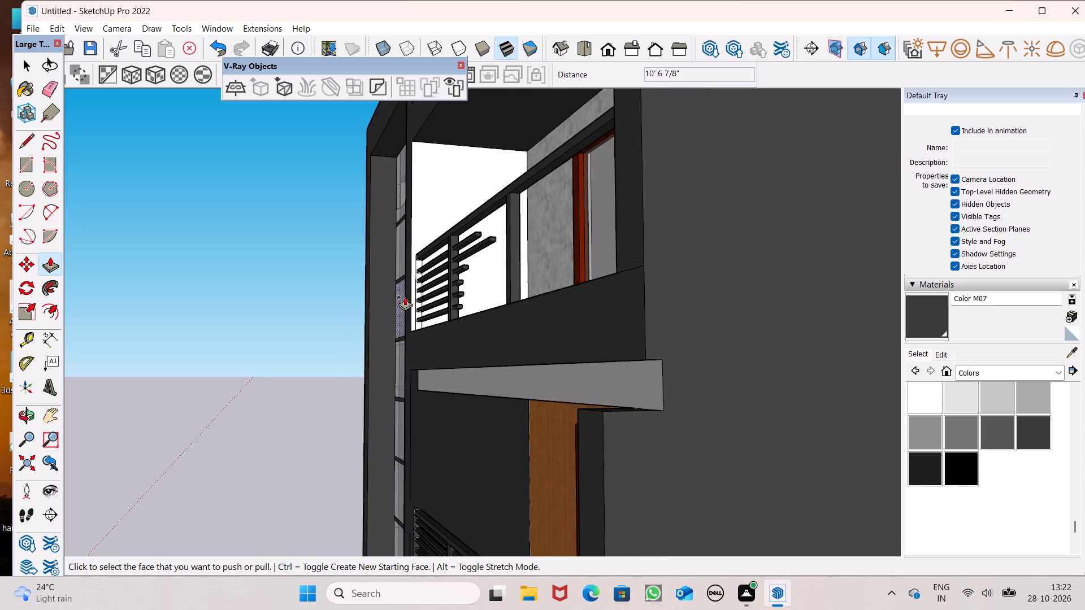
scroll(405, 297, down, 5)
middle_drag(498, 387, 602, 464)
scroll(513, 364, up, 6)
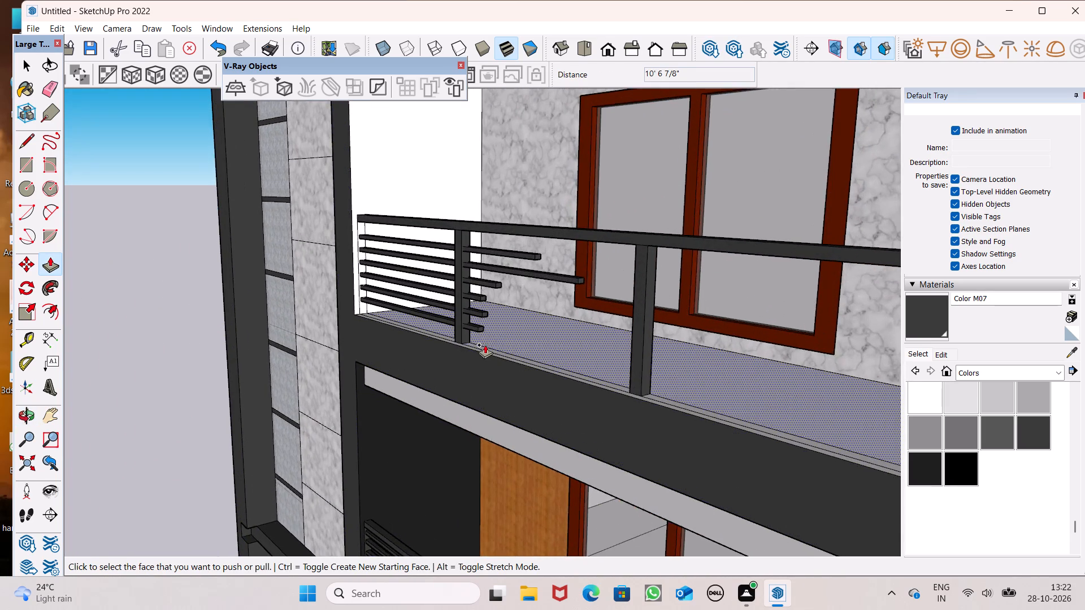
scroll(489, 330, up, 4)
scroll(484, 340, down, 1)
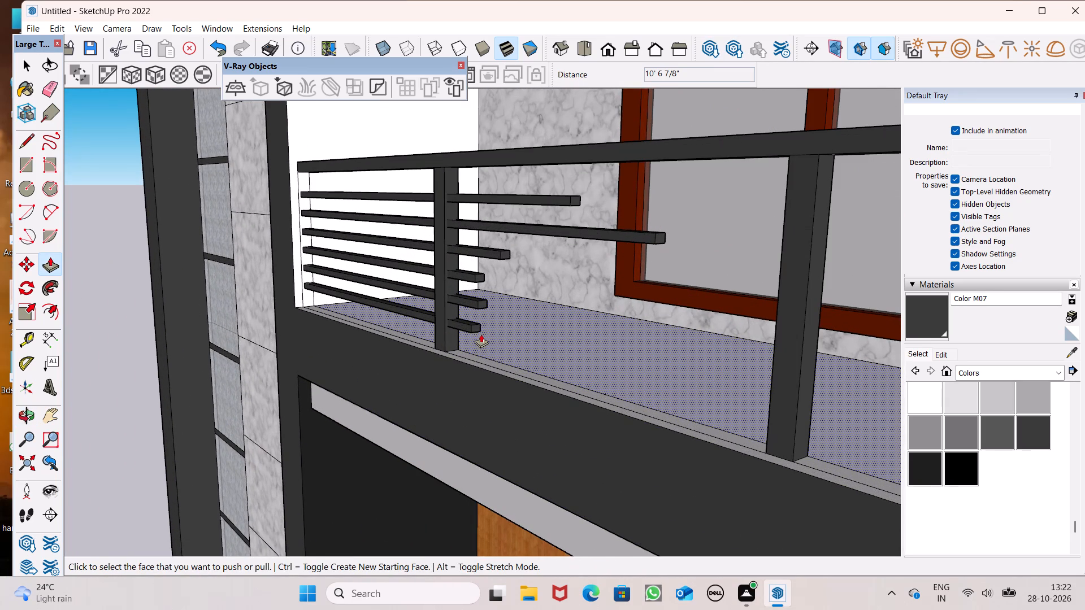
drag(478, 329, 839, 412)
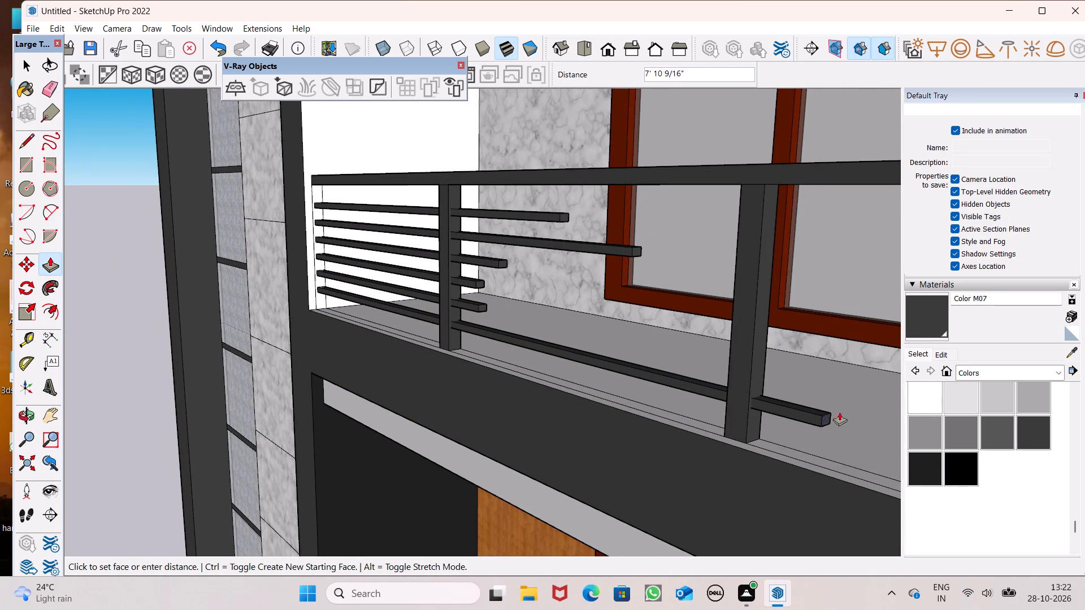
drag(839, 412, 860, 410)
drag(484, 308, 695, 377)
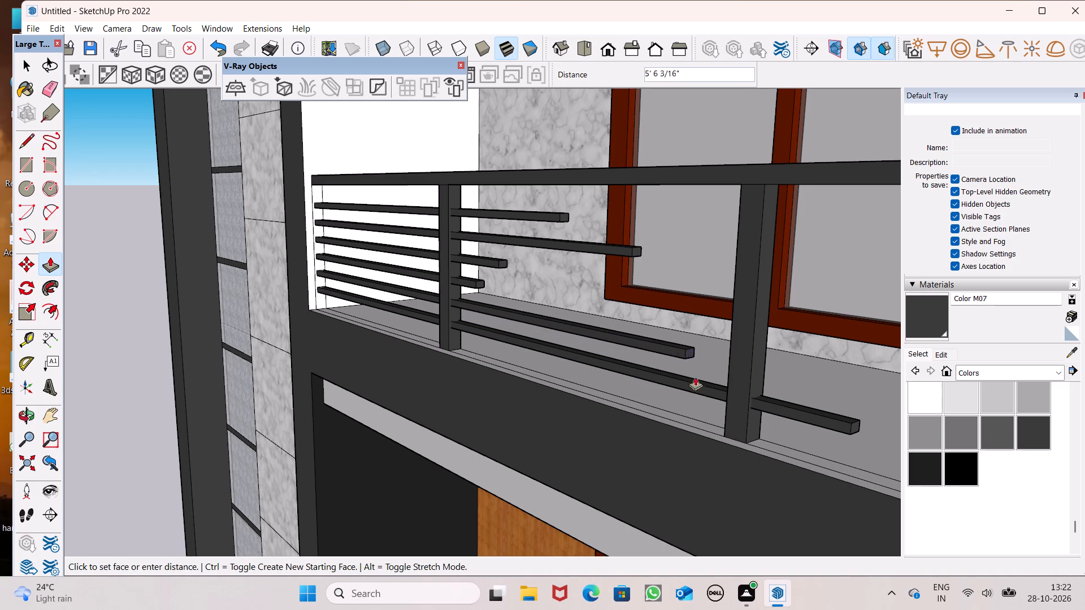
drag(695, 377, 845, 461)
Extend the remaining four rails past the second post, the top one by about 7' 4" and the lowest of them by about 11' 3/4".
scroll(259, 355, down, 5)
scroll(281, 313, up, 5)
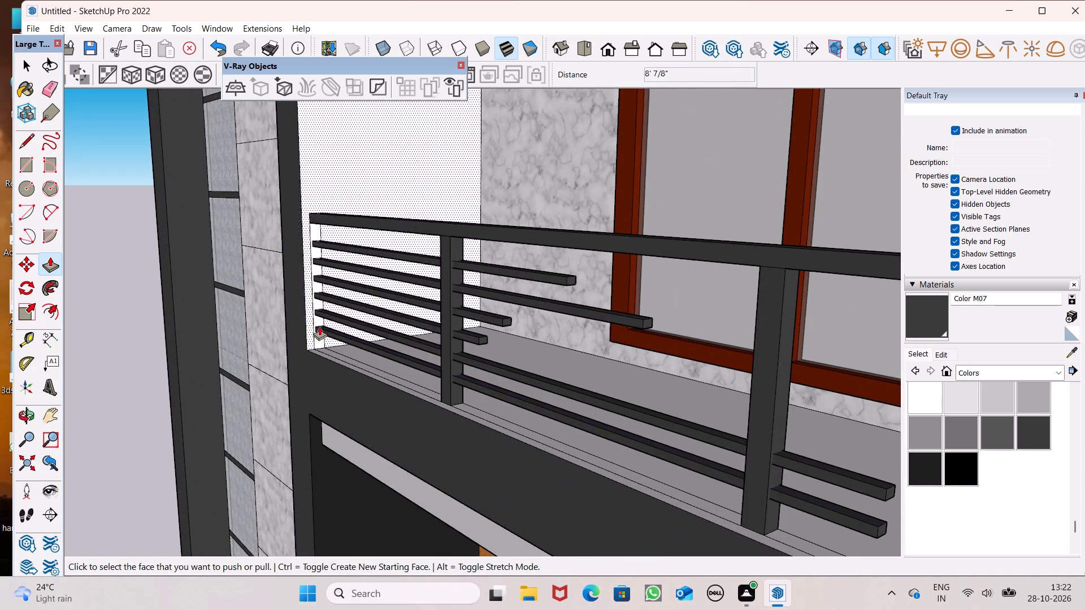
scroll(253, 233, down, 2)
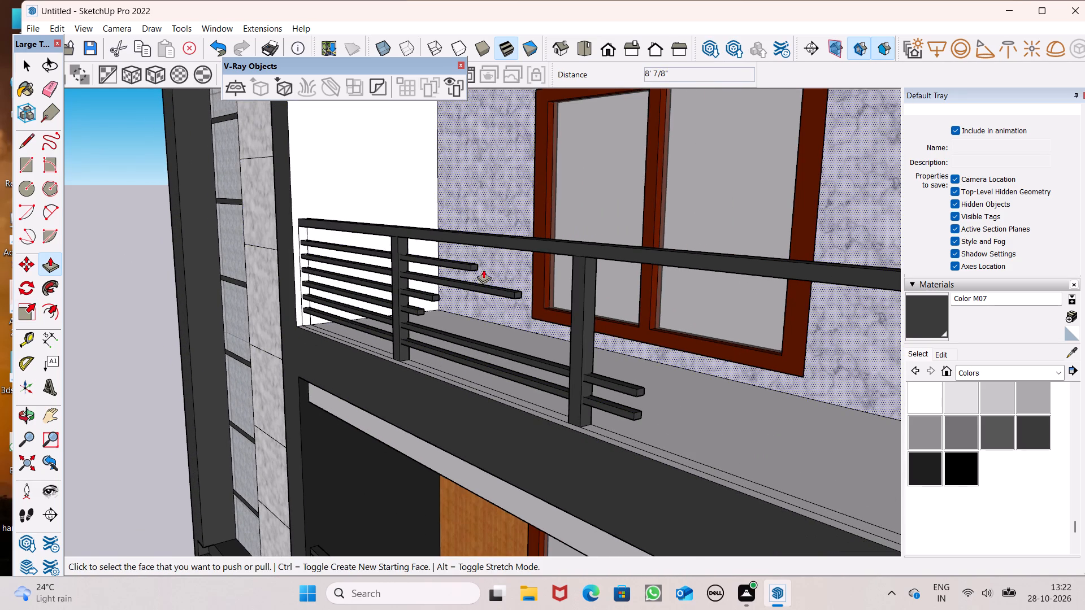
drag(473, 267, 709, 355)
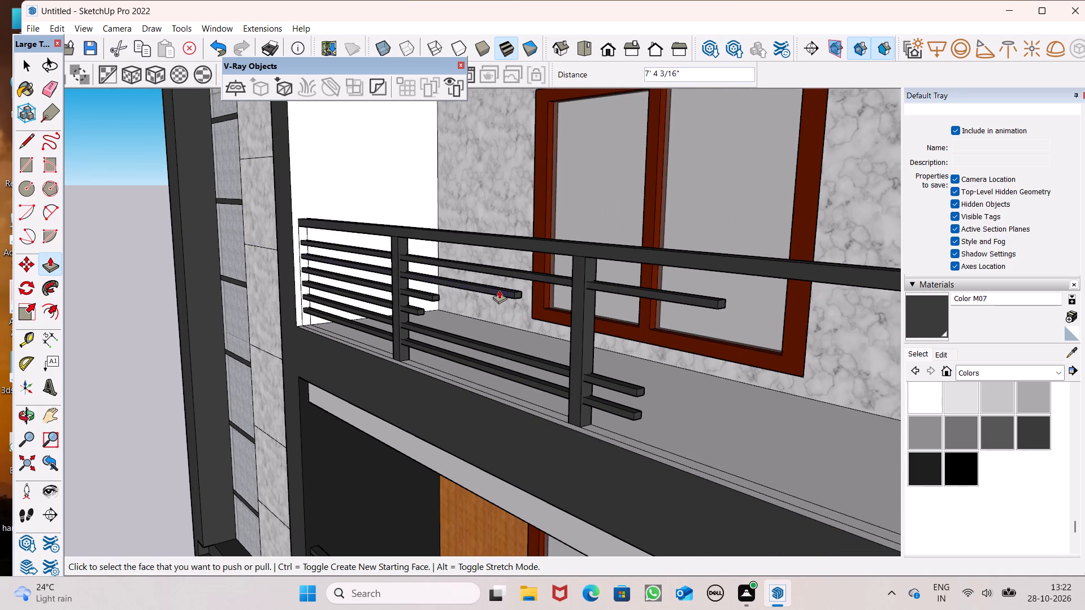
drag(520, 295, 713, 372)
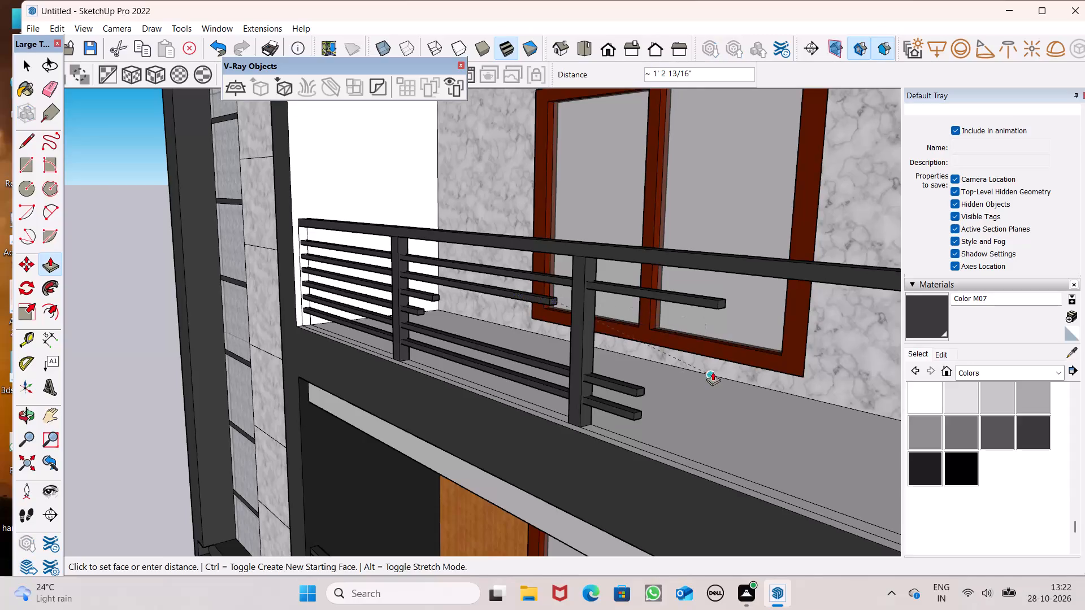
drag(713, 372, 712, 372)
drag(556, 303, 752, 397)
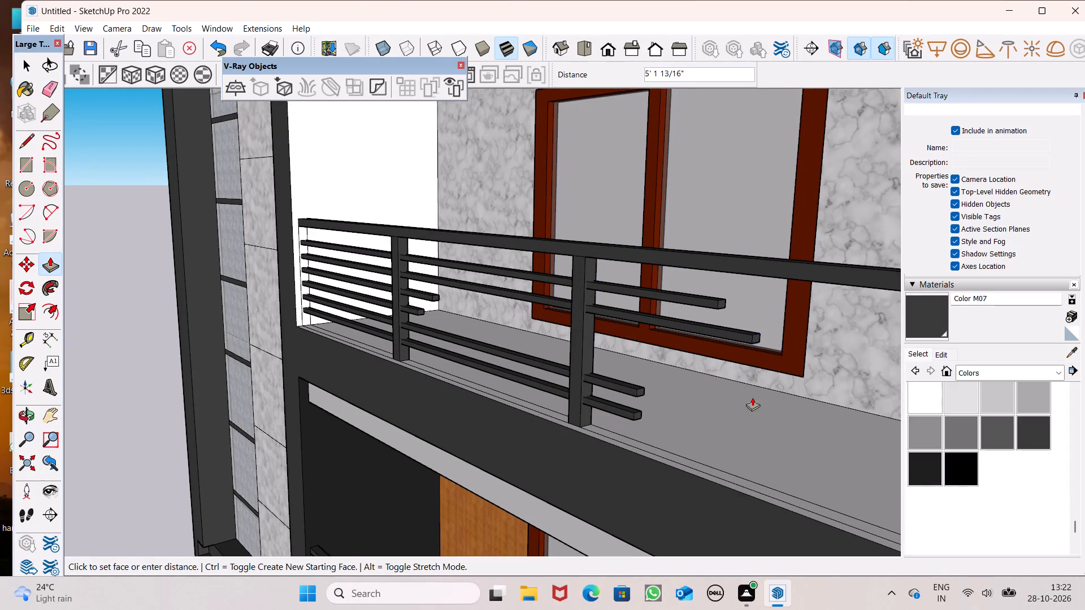
drag(752, 397, 760, 403)
drag(436, 300, 774, 411)
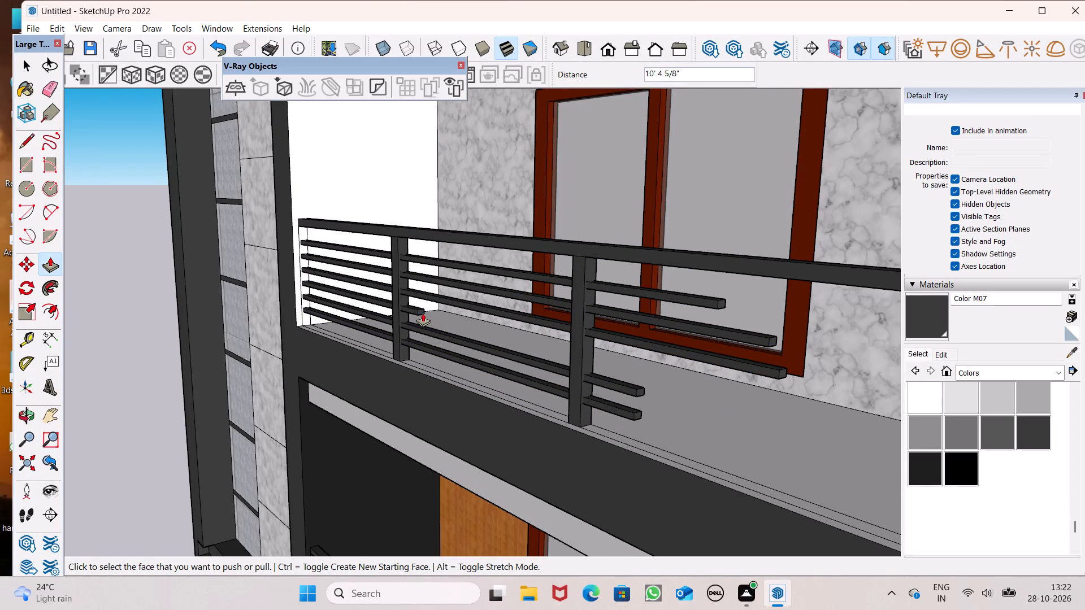
drag(420, 314, 764, 439)
Extend the topmost rail below the upper balcony's handrail by about 4' 8 9/16" to reach the far end column.
scroll(431, 387, down, 6)
middle_drag(455, 432, 535, 438)
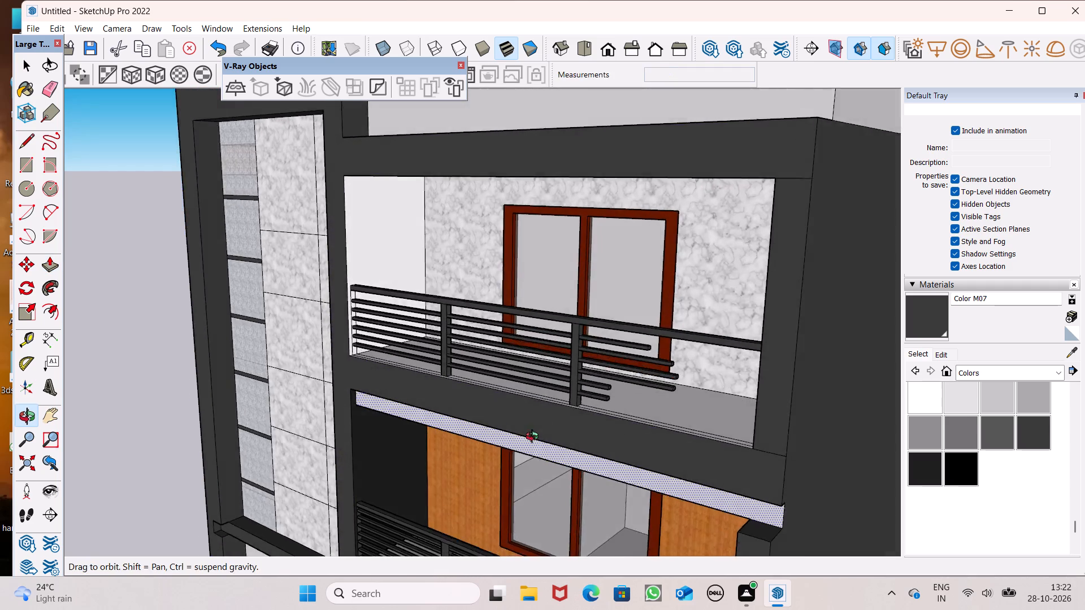
middle_drag(535, 438, 552, 415)
scroll(395, 404, down, 6)
scroll(536, 372, up, 1)
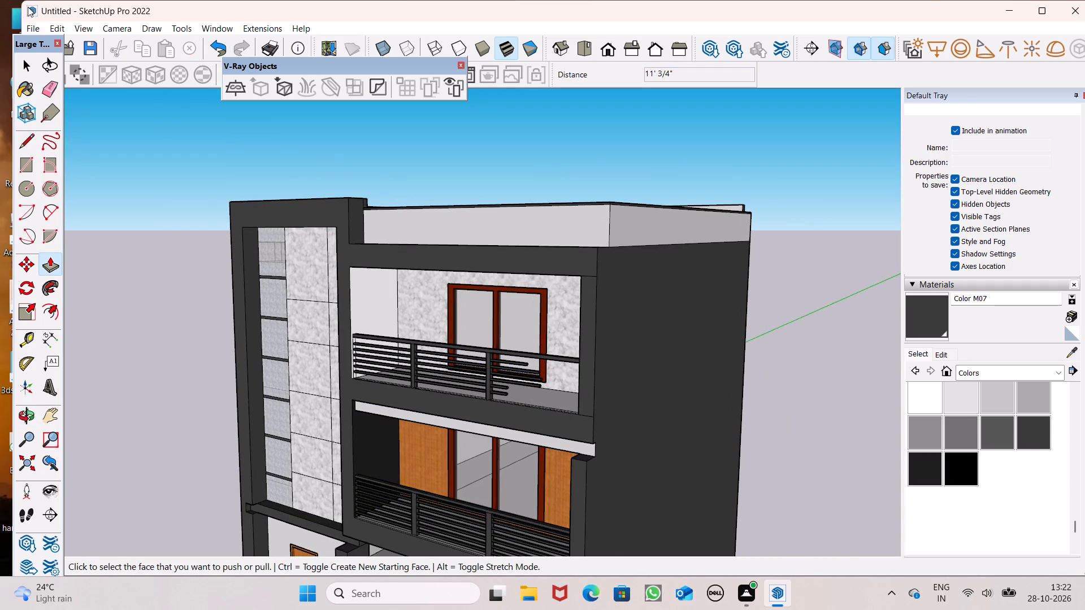
scroll(1001, 16, up, 1)
scroll(519, 393, up, 7)
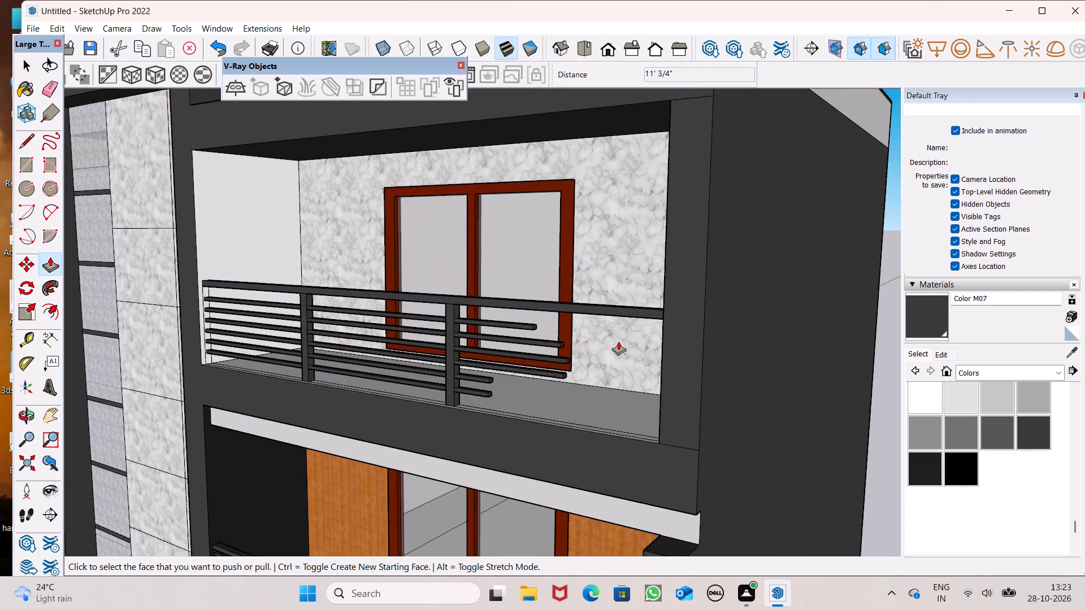
scroll(641, 316, up, 6)
scroll(521, 323, up, 4)
scroll(394, 298, down, 6)
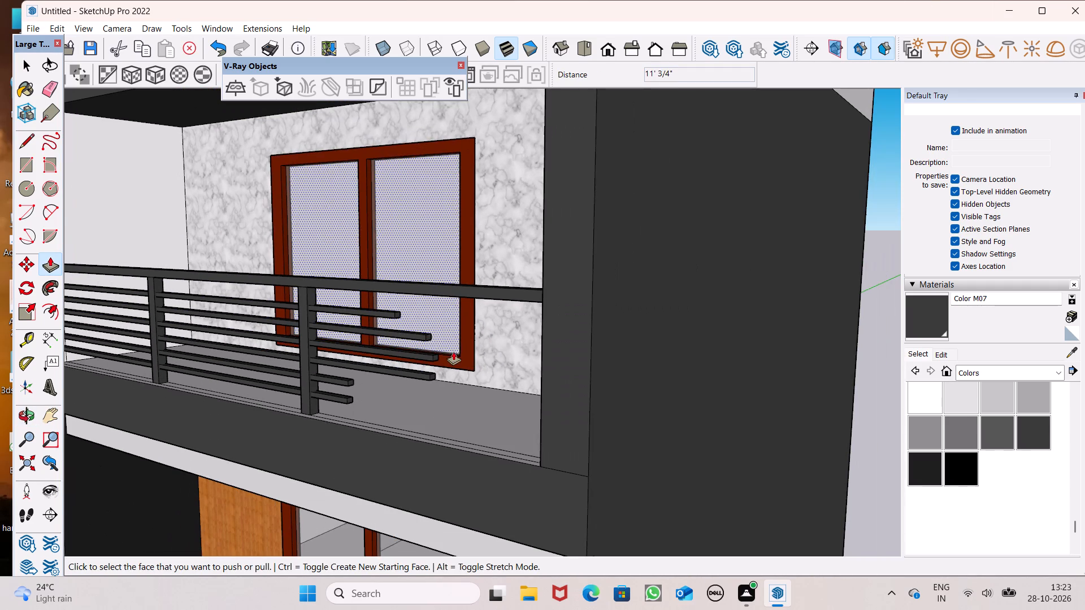
drag(397, 314, 480, 334)
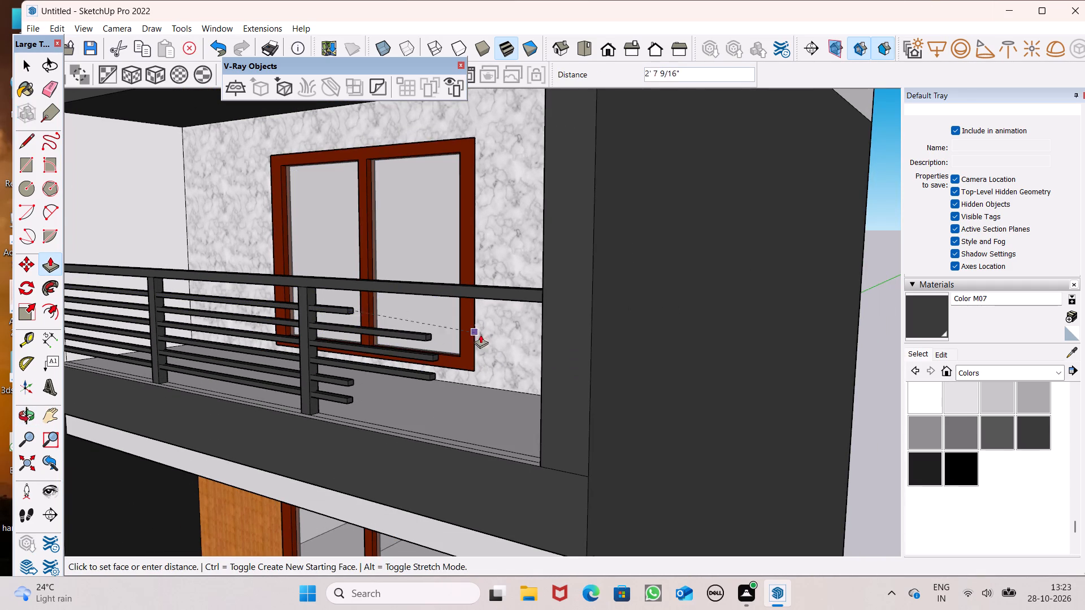
drag(480, 334, 555, 342)
Extend the next three rails down to the far end column, by about 3' 9 11/16", 3' 6 7/16" and 3' 6 1/4".
middle_drag(571, 356, 710, 417)
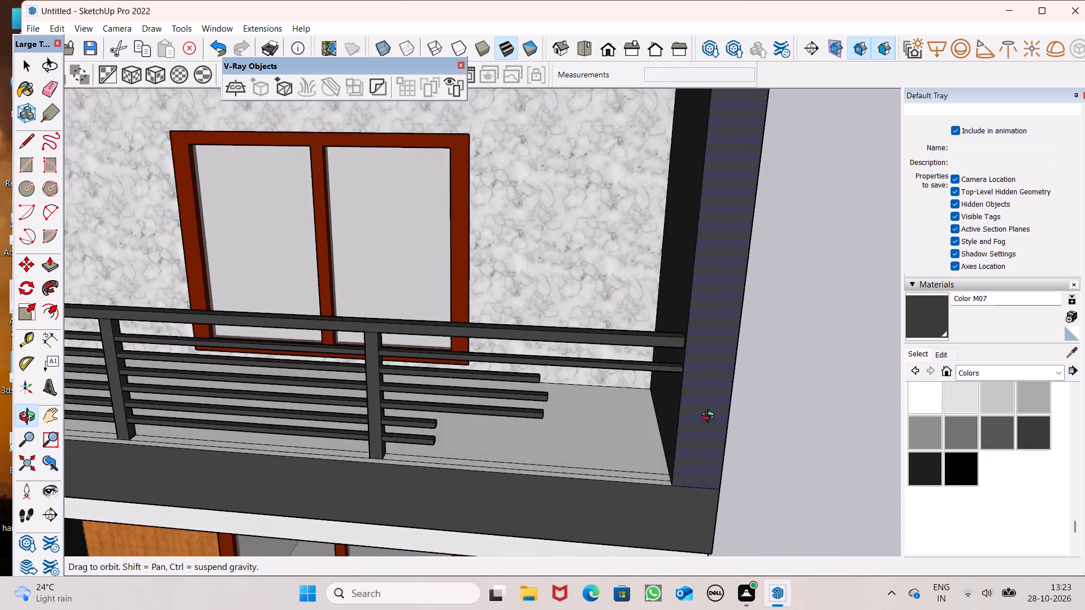
middle_drag(710, 417, 674, 448)
scroll(646, 456, up, 5)
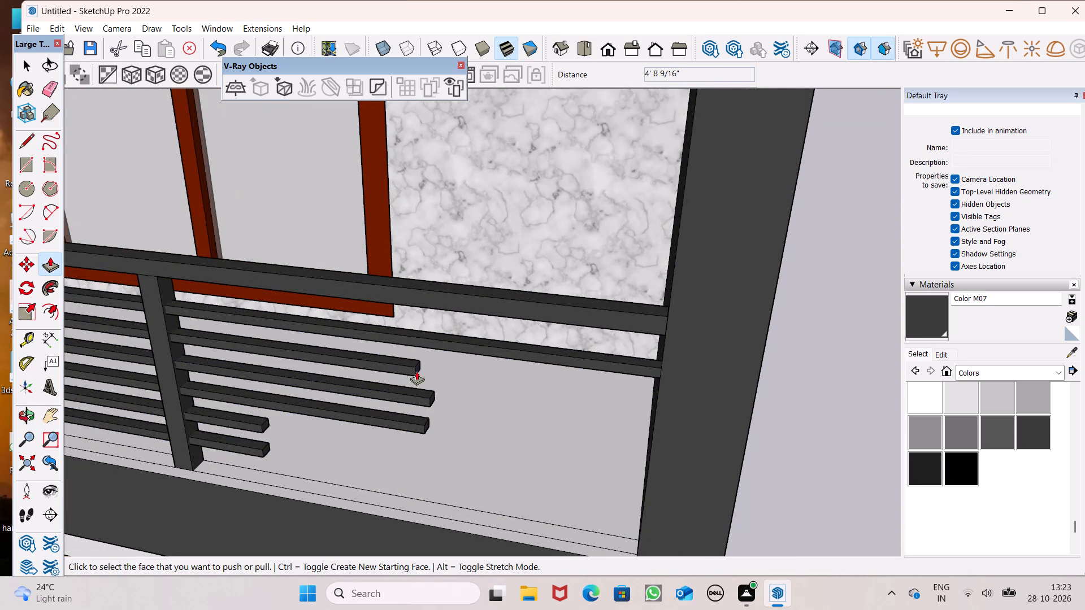
drag(417, 370, 675, 416)
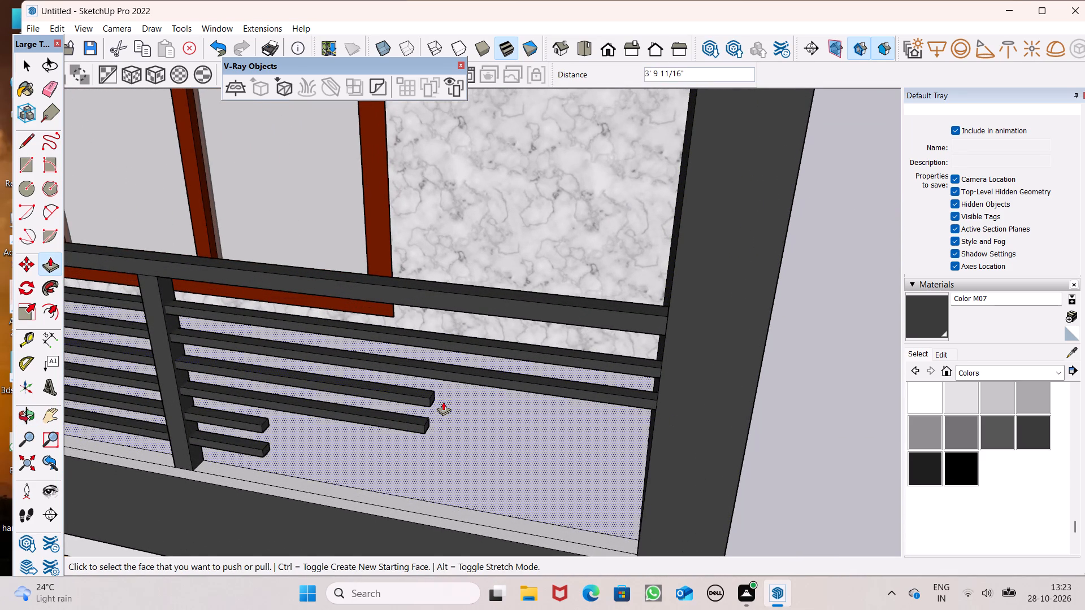
drag(434, 400, 668, 437)
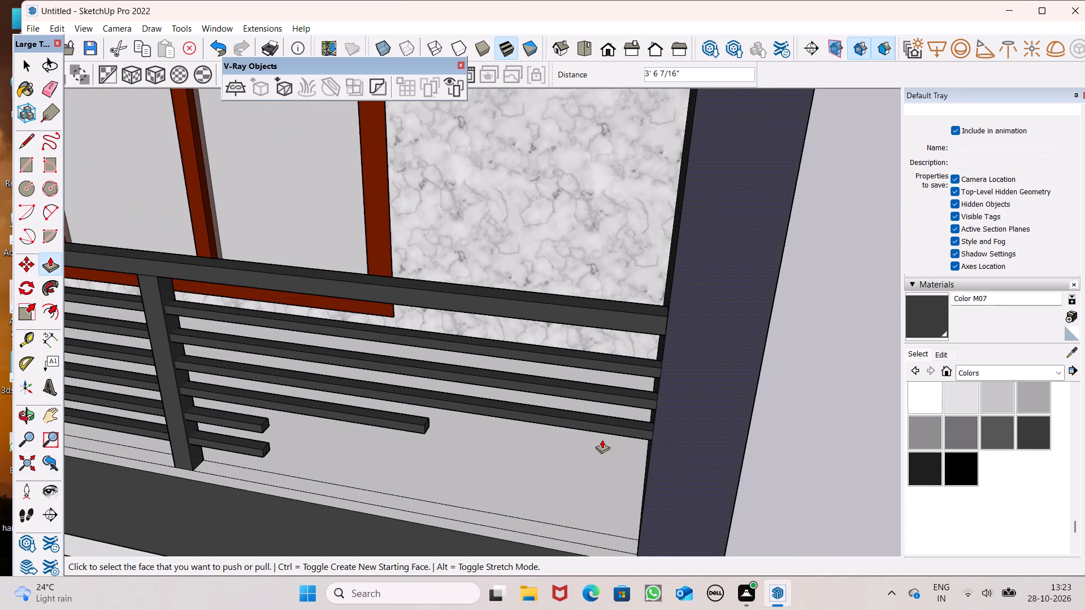
drag(426, 426, 468, 430)
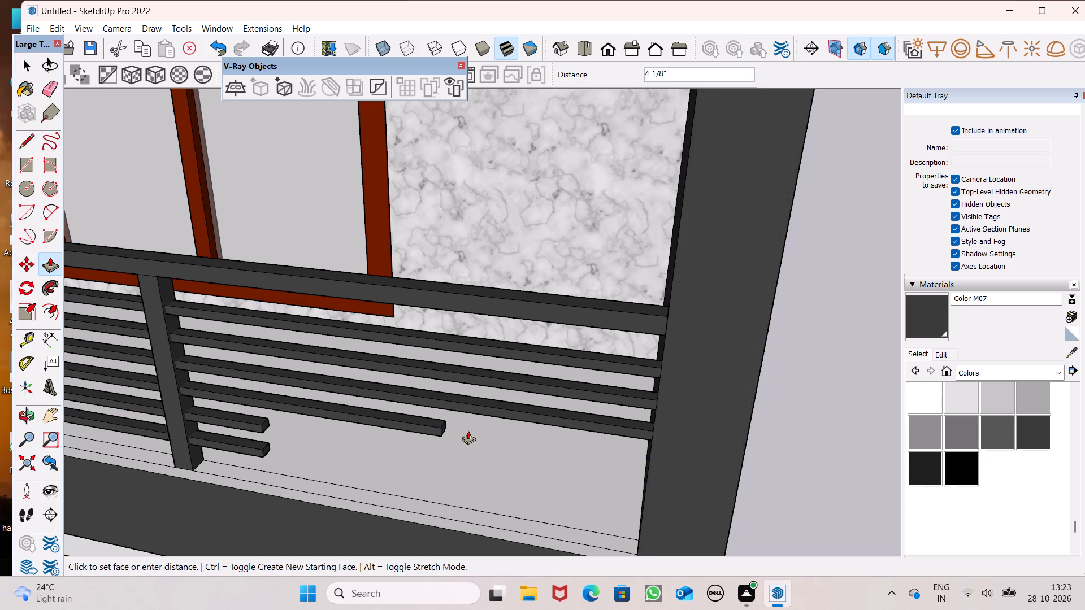
drag(468, 430, 656, 469)
Extend the two lowest rails to the far end column, by about 6' 8 11/16" and 7' 1 11/16".
scroll(649, 354, down, 8)
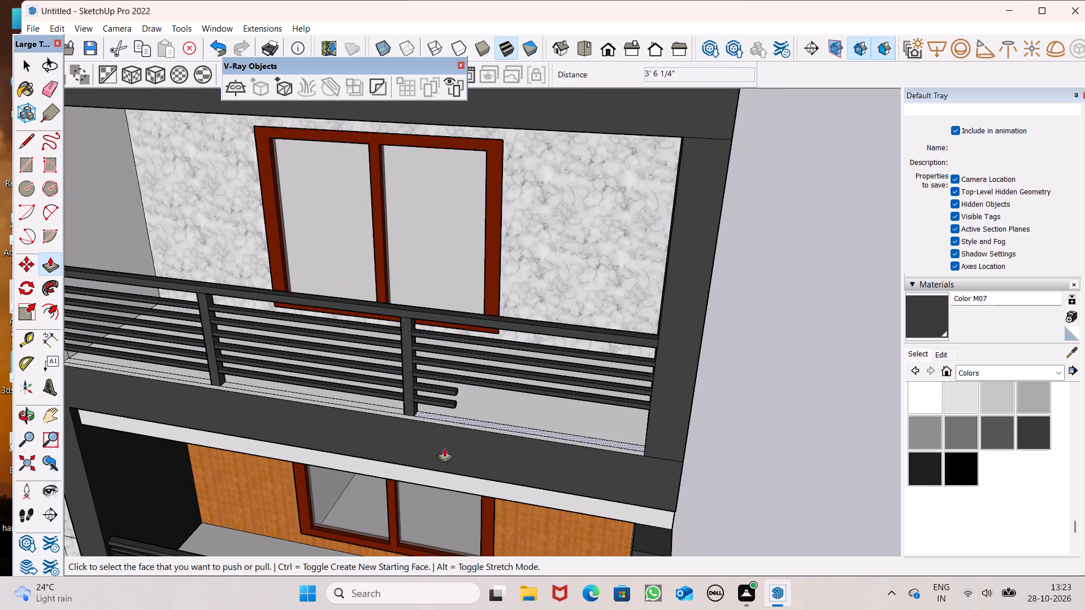
scroll(450, 434, up, 6)
scroll(325, 324, down, 4)
scroll(516, 370, up, 3)
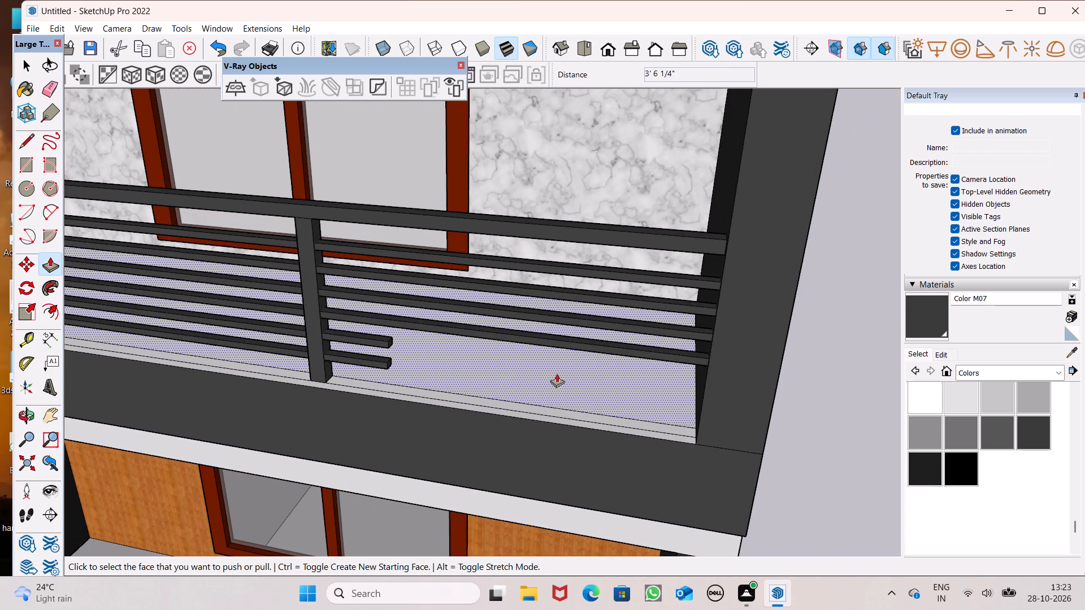
scroll(385, 354, up, 2)
drag(370, 334, 387, 340)
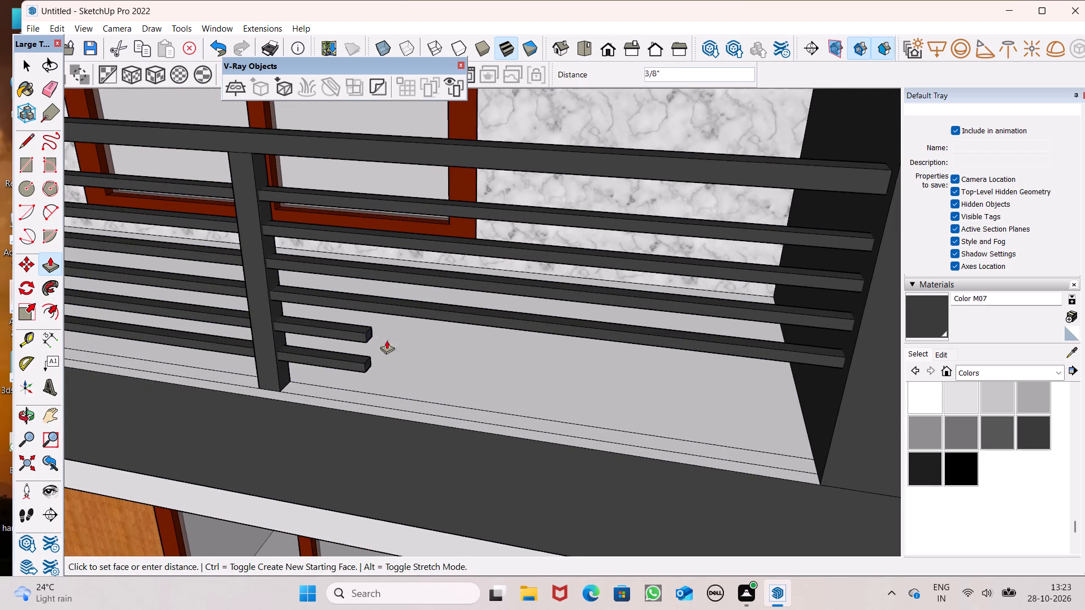
drag(387, 340, 866, 432)
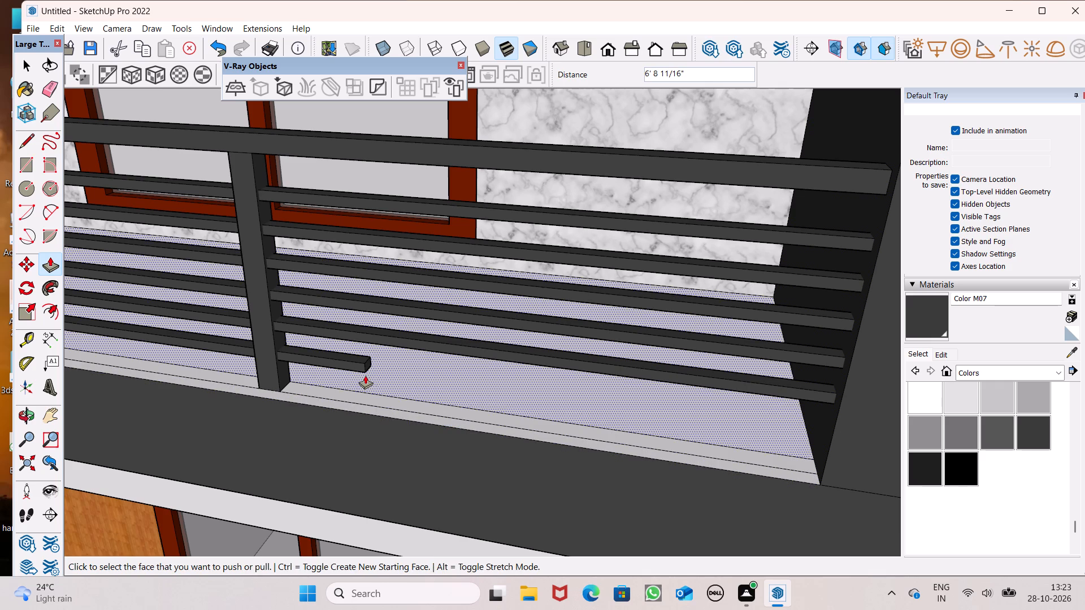
drag(370, 365, 891, 422)
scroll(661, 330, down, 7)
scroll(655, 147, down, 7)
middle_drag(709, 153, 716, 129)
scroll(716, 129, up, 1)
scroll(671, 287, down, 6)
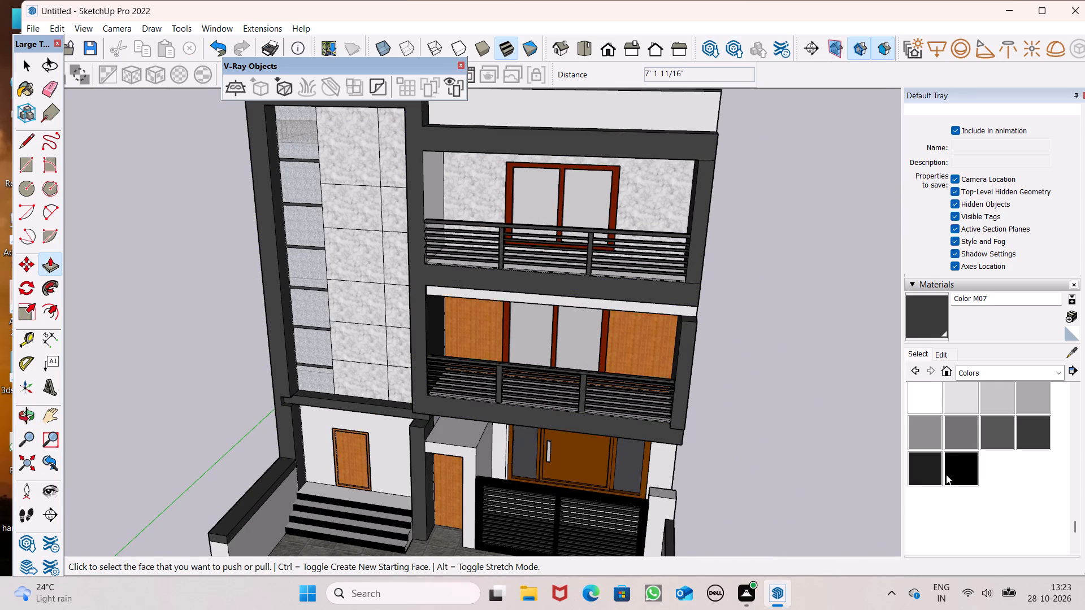
Paint the inner side wall of the upper balcony, next to the marble-clad tower, with Color M09.
click(946, 474)
drag(926, 467, 921, 459)
scroll(394, 205, up, 3)
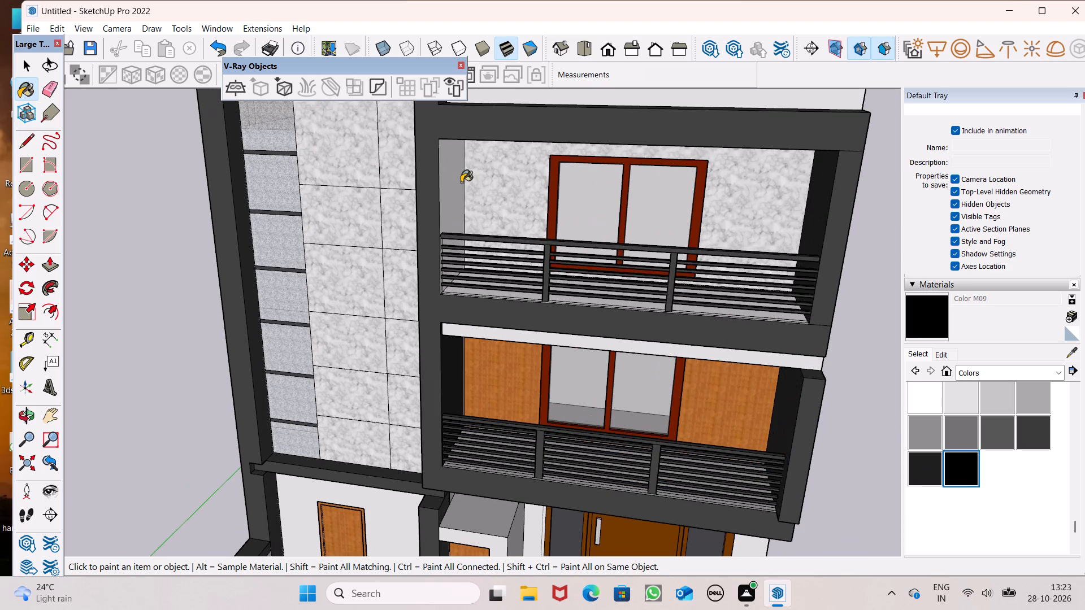
click(461, 182)
Examine the whole house from the front, both sides and a distance to check the balconies, railings and wall colours.
scroll(491, 219, down, 5)
middle_drag(548, 243, 548, 201)
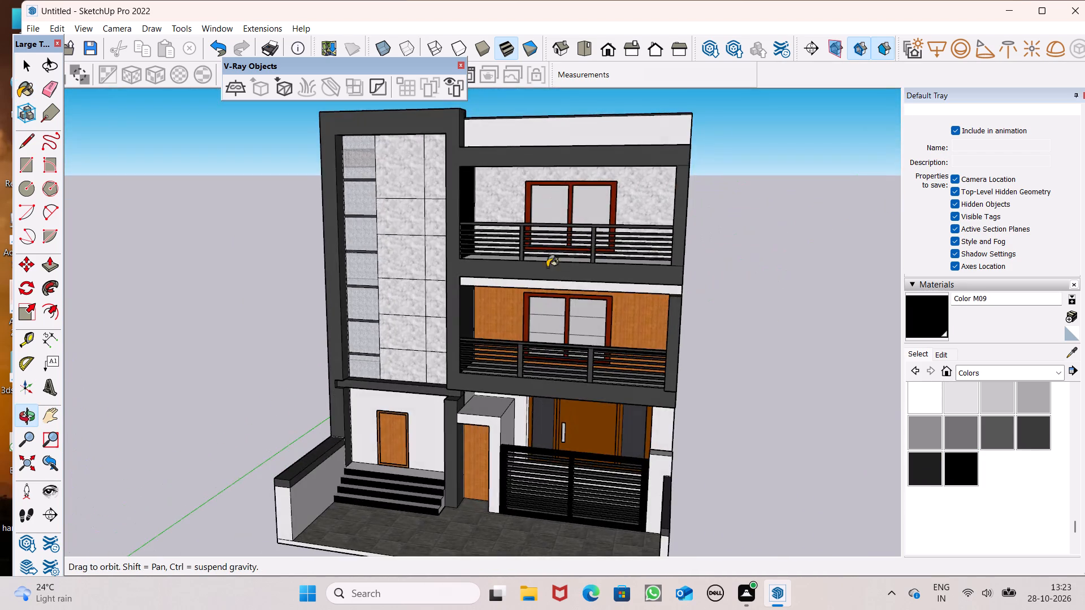
scroll(530, 335, down, 3)
middle_drag(546, 348, 498, 249)
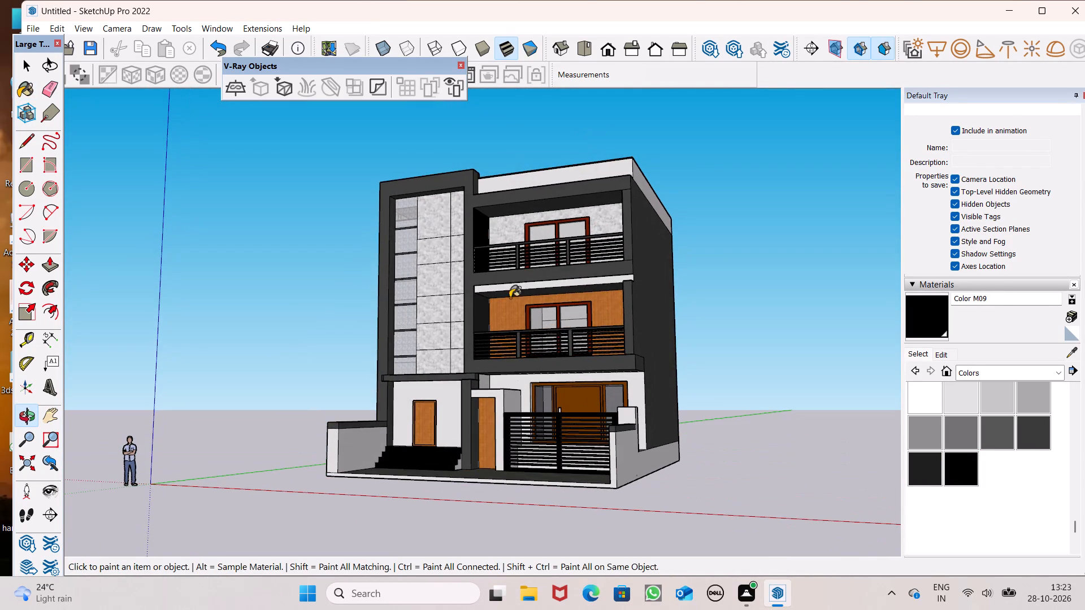
scroll(530, 421, down, 4)
middle_drag(576, 439, 540, 502)
scroll(550, 493, up, 1)
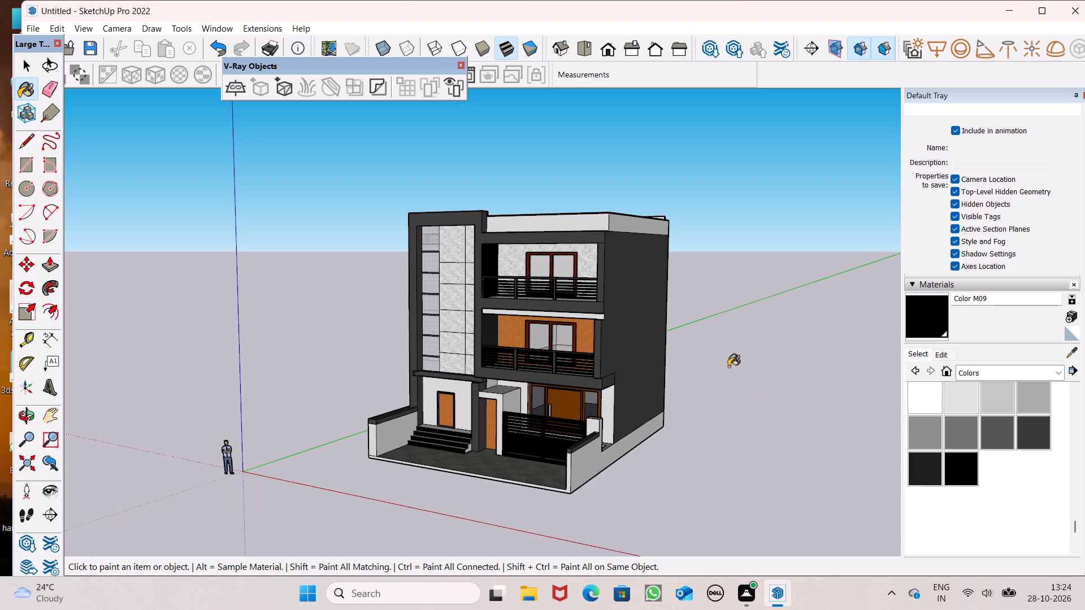
scroll(836, 350, down, 3)
scroll(652, 360, down, 2)
scroll(238, 388, down, 3)
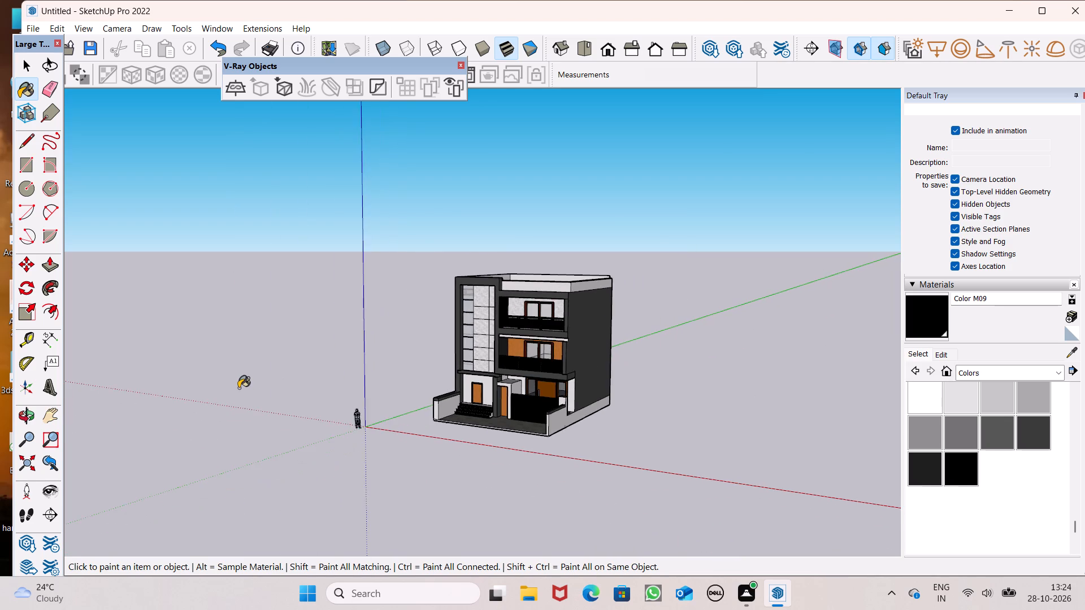
scroll(238, 388, down, 3)
middle_drag(334, 412, 572, 461)
middle_drag(564, 467, 577, 338)
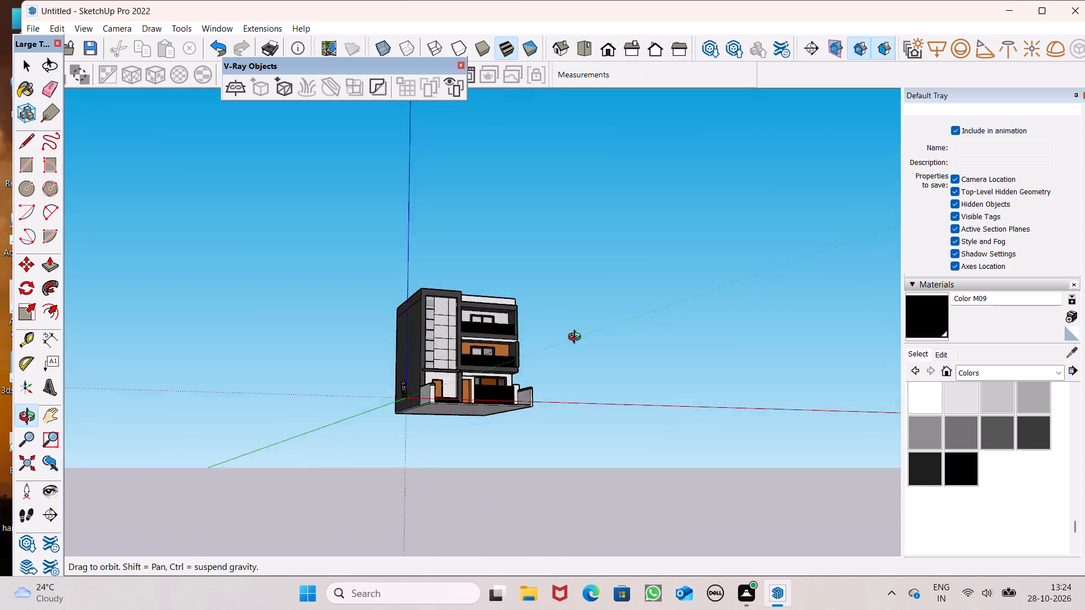
middle_drag(577, 338, 448, 441)
scroll(438, 441, up, 9)
scroll(513, 161, up, 8)
scroll(498, 270, down, 3)
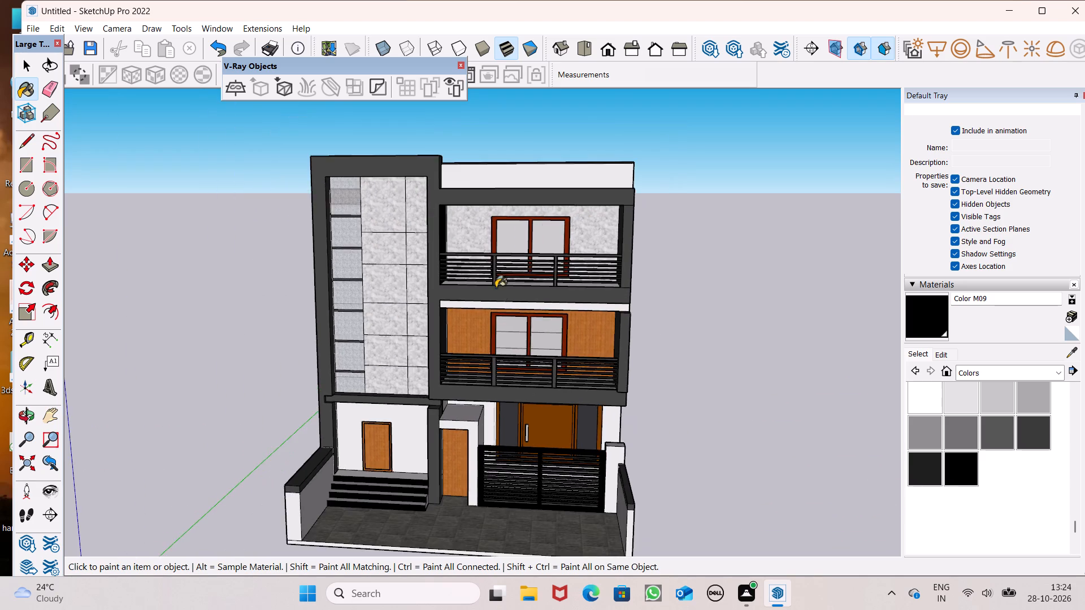
middle_click(501, 343)
scroll(501, 343, up, 4)
scroll(520, 361, down, 3)
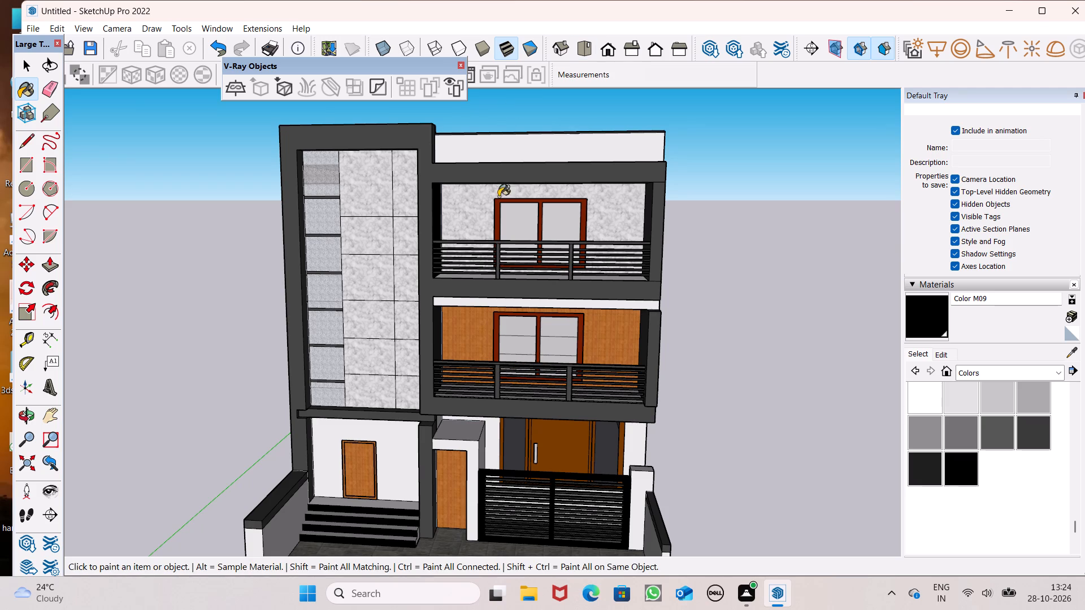
scroll(565, 201, down, 5)
scroll(600, 347, down, 1)
middle_drag(593, 393, 422, 351)
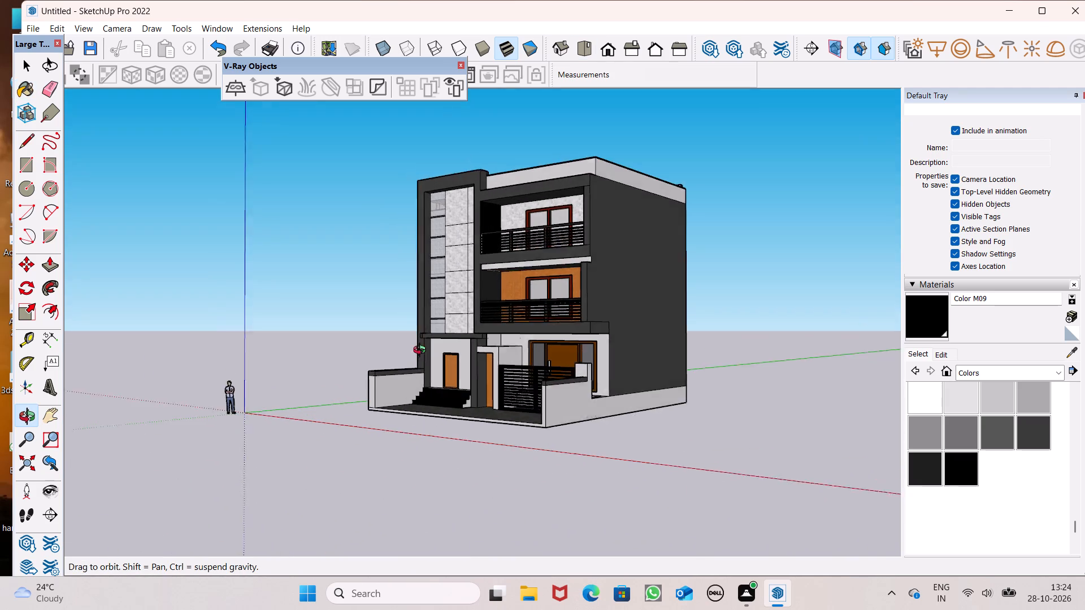
middle_drag(422, 351, 448, 334)
scroll(449, 348, up, 2)
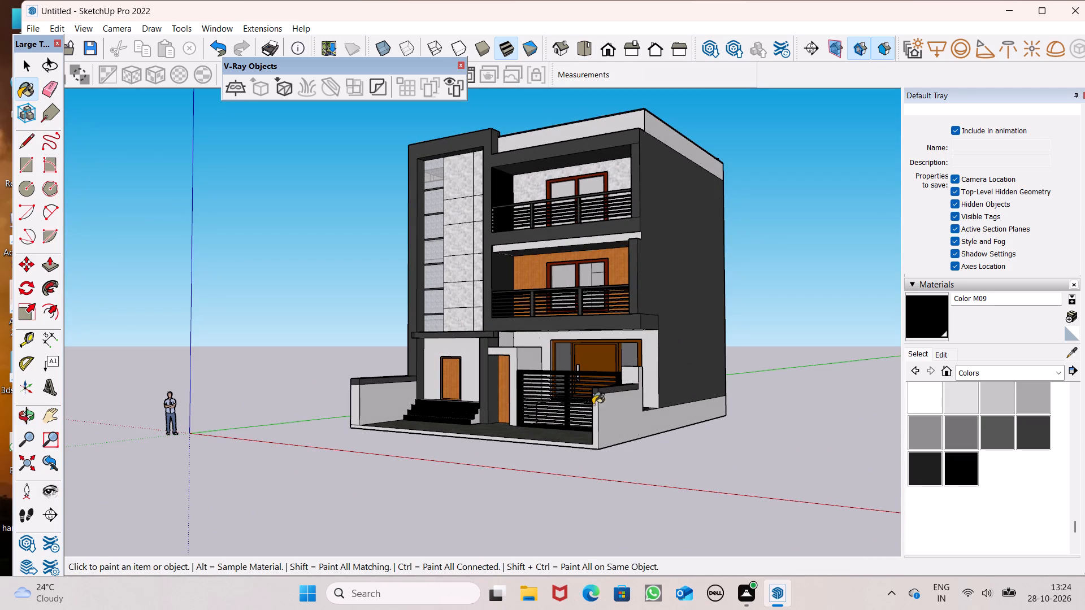
scroll(588, 350, down, 3)
middle_drag(614, 361, 657, 372)
scroll(618, 364, up, 1)
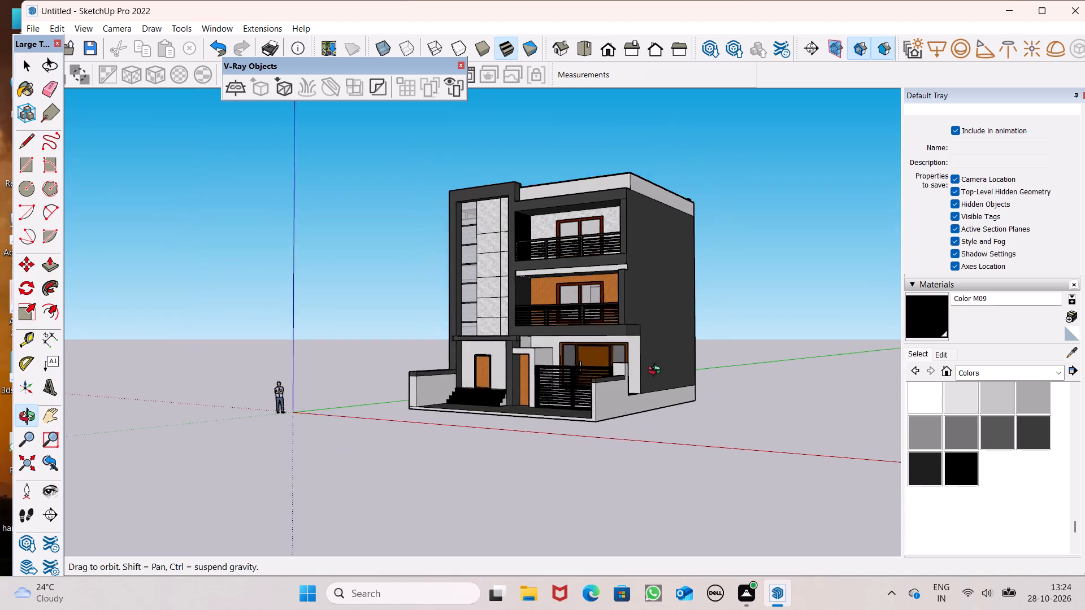
middle_drag(657, 372, 788, 408)
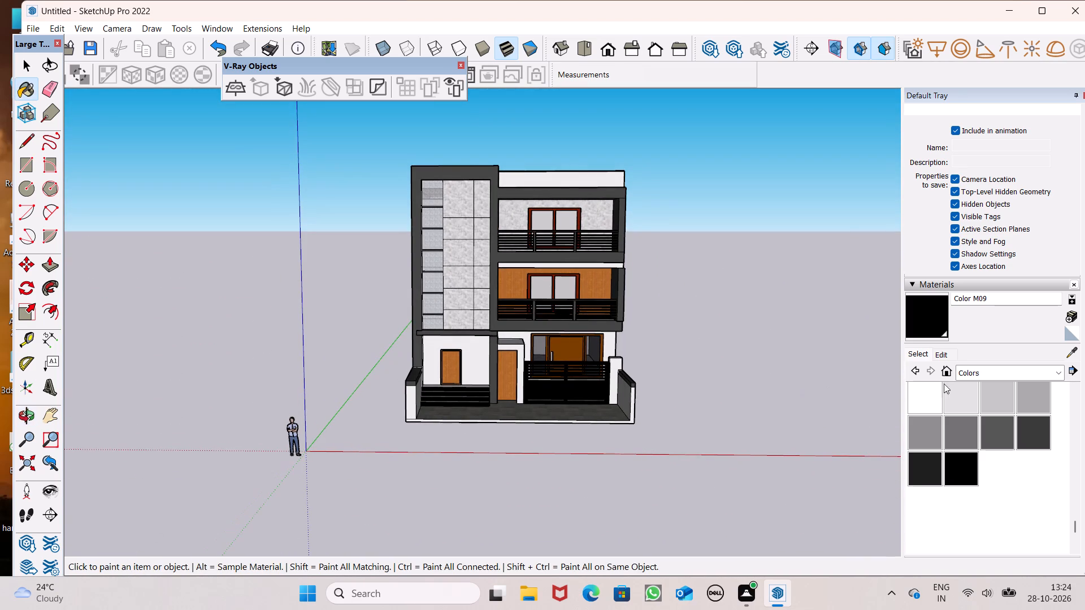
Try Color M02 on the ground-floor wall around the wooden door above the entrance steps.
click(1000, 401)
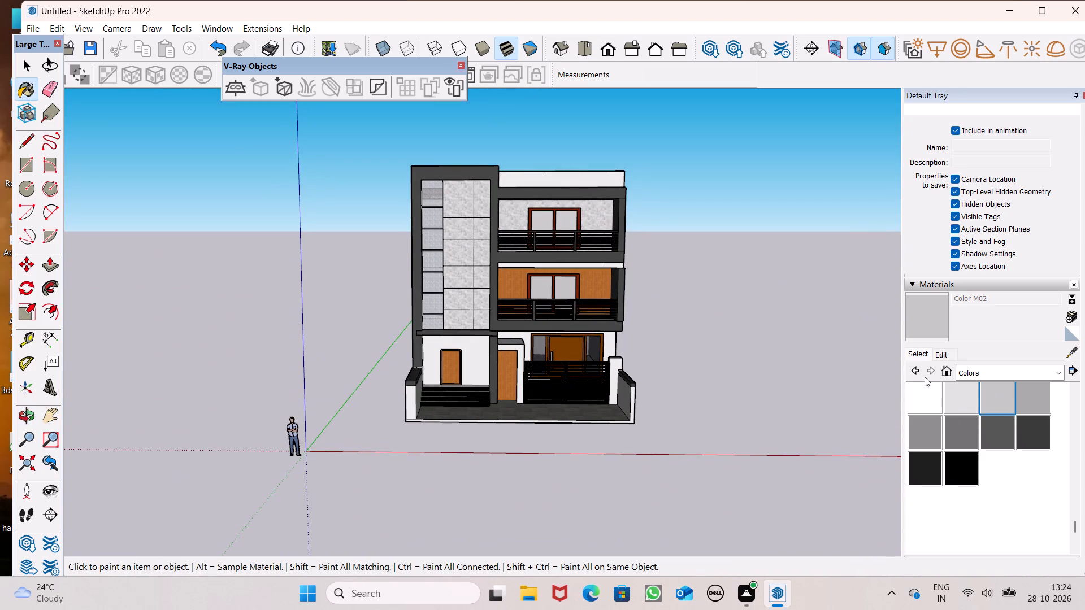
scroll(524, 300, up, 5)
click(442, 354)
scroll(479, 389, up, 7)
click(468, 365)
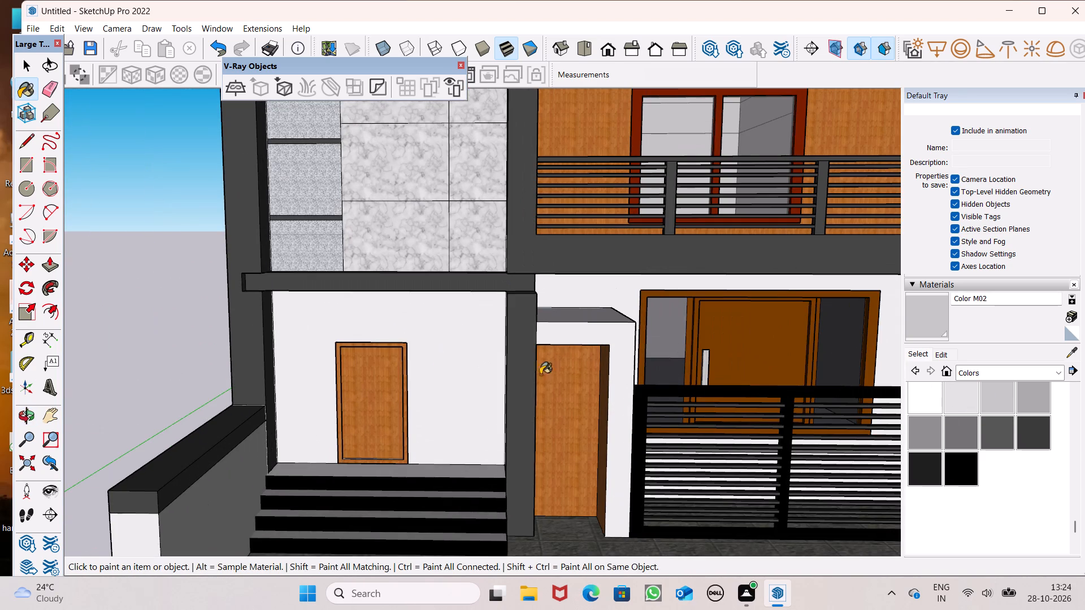
Paint the ground-floor wall above the entrance steps and the front of the neighbouring side-door surround with Color M03.
click(1028, 400)
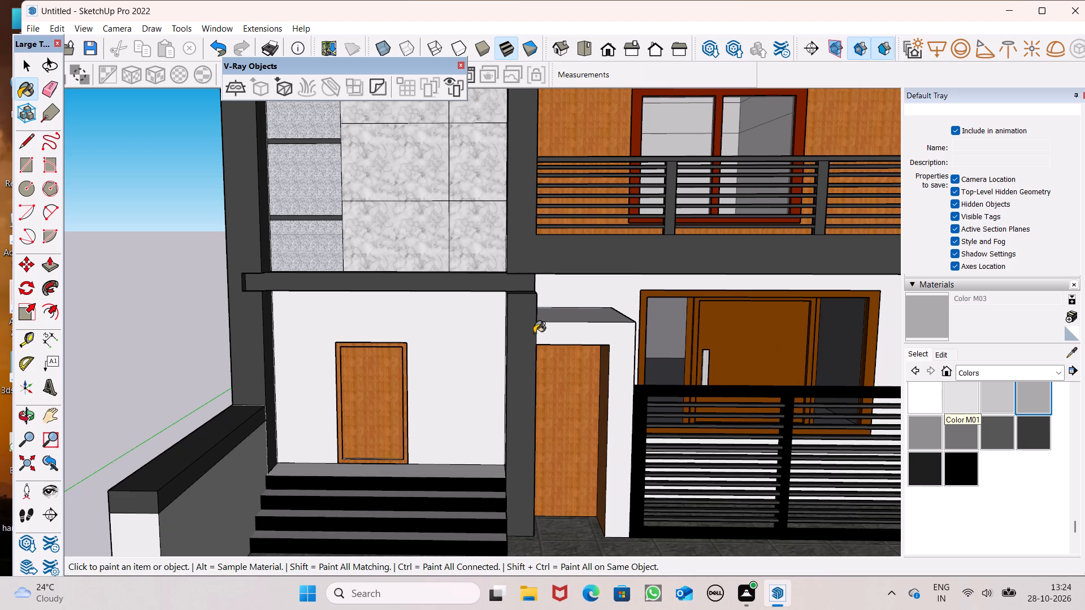
click(422, 343)
scroll(554, 330, up, 4)
click(559, 315)
click(576, 332)
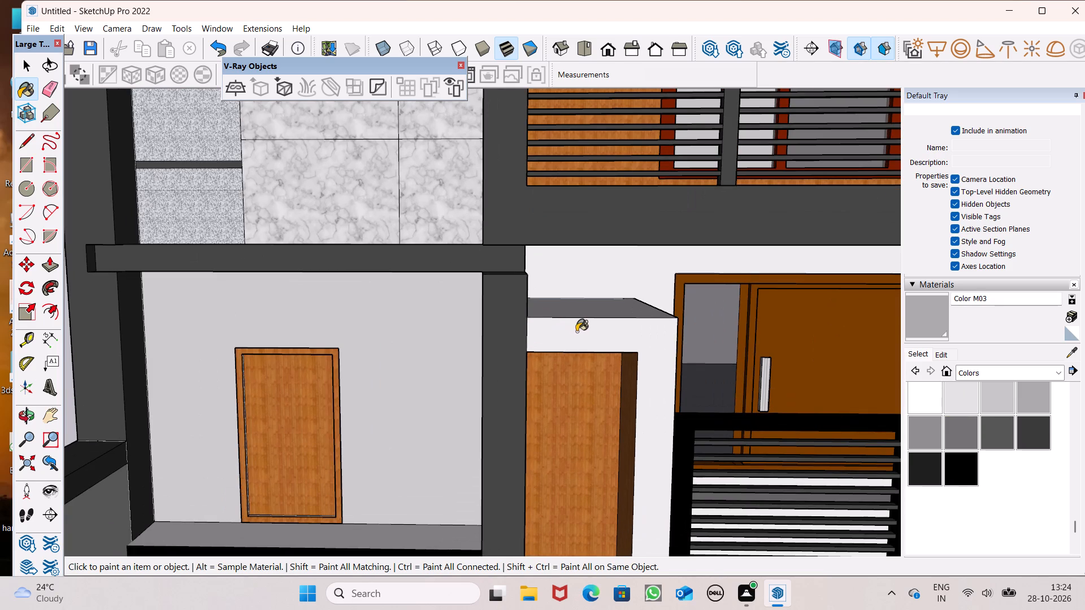
Paint the side face of the side-door surround, the main-door wall and the small wall above the surround with Color M03.
scroll(558, 291, down, 4)
middle_drag(600, 301, 452, 249)
scroll(541, 322, up, 4)
drag(591, 319, 591, 319)
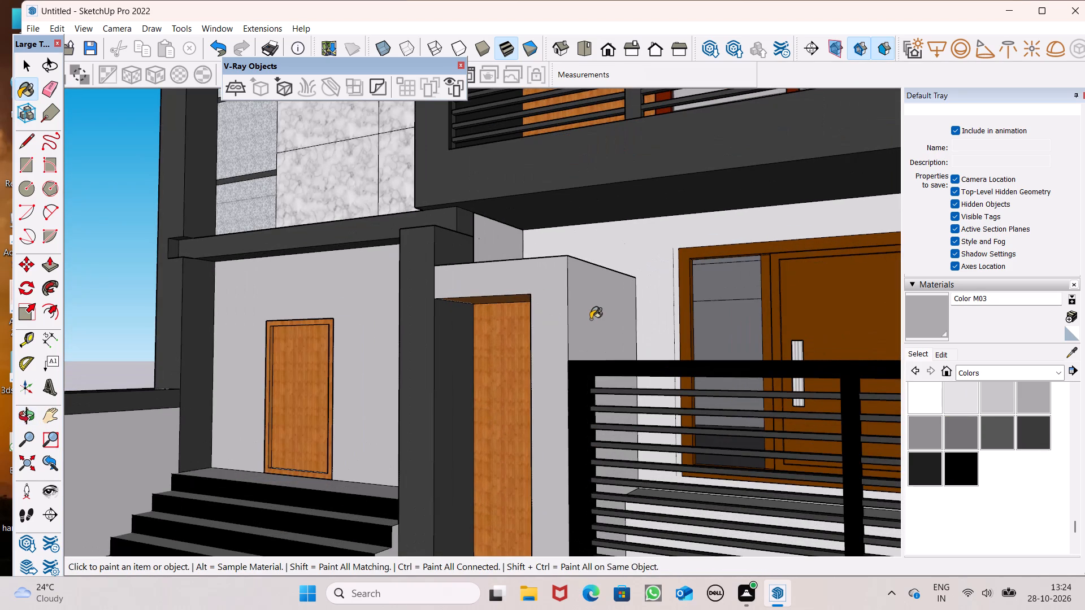
drag(591, 319, 589, 314)
click(581, 249)
click(492, 241)
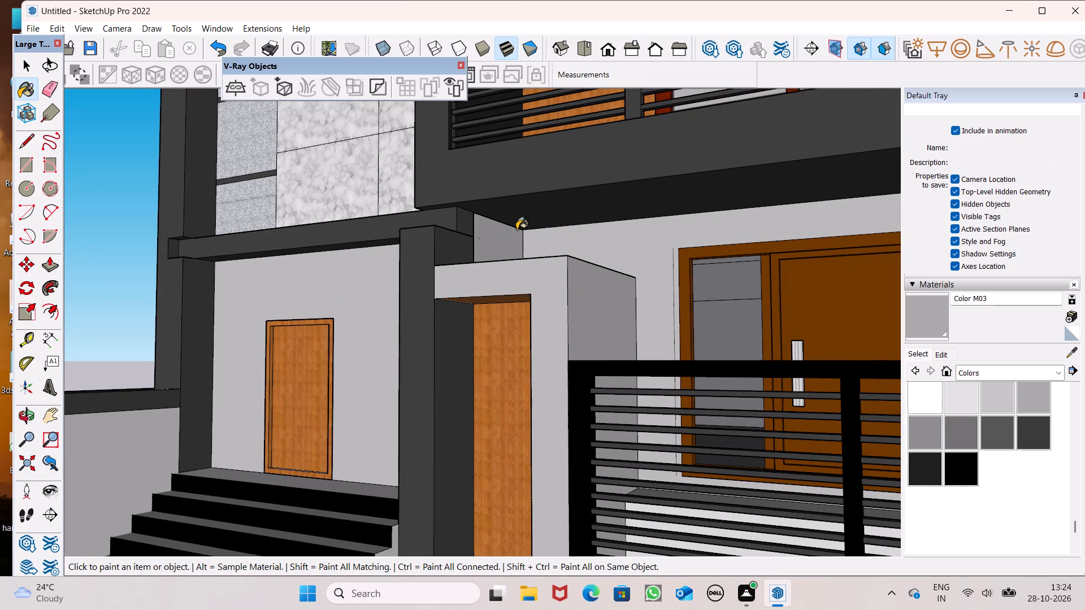
Examine the full front elevation from several distances and angles to check the ground-floor wall colours against the upper storeys.
scroll(517, 229, down, 6)
scroll(296, 158, down, 2)
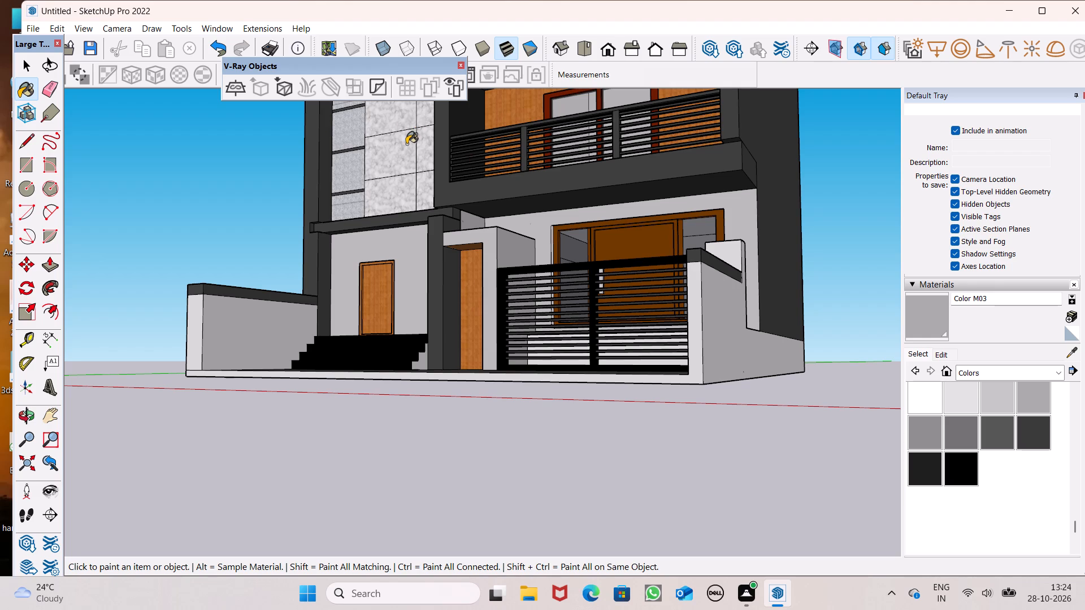
scroll(405, 150, down, 6)
scroll(463, 243, down, 3)
middle_drag(485, 278, 601, 380)
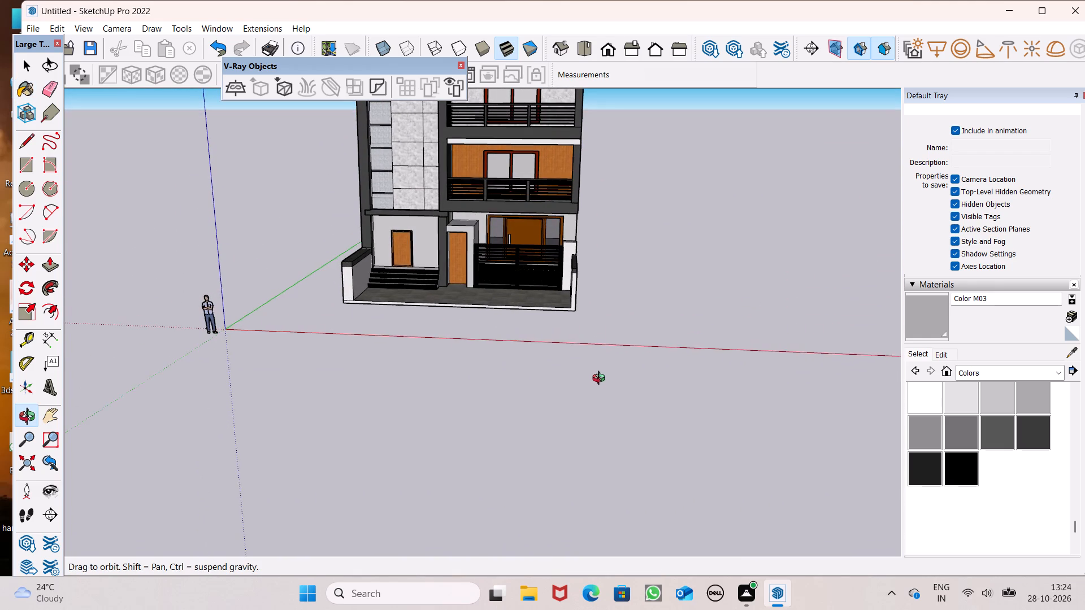
middle_drag(601, 380, 604, 372)
scroll(488, 300, down, 3)
middle_drag(468, 325, 492, 433)
scroll(448, 343, up, 8)
scroll(510, 295, down, 4)
middle_drag(538, 317, 537, 239)
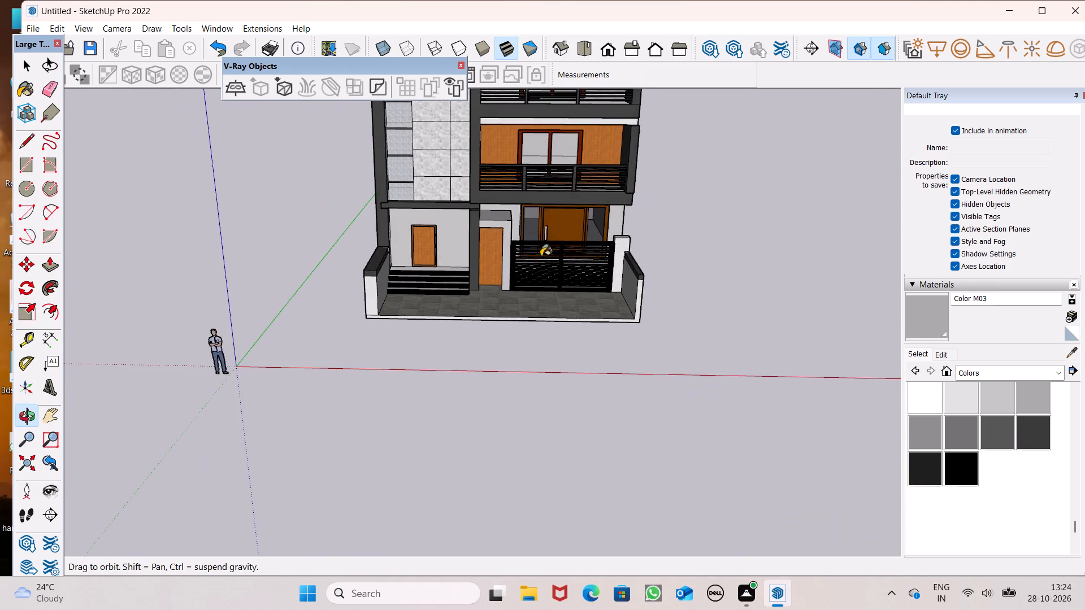
scroll(543, 348, down, 10)
middle_drag(529, 341, 536, 284)
scroll(533, 237, up, 7)
scroll(519, 236, down, 4)
middle_drag(579, 241, 563, 202)
scroll(515, 172, up, 8)
scroll(511, 173, down, 5)
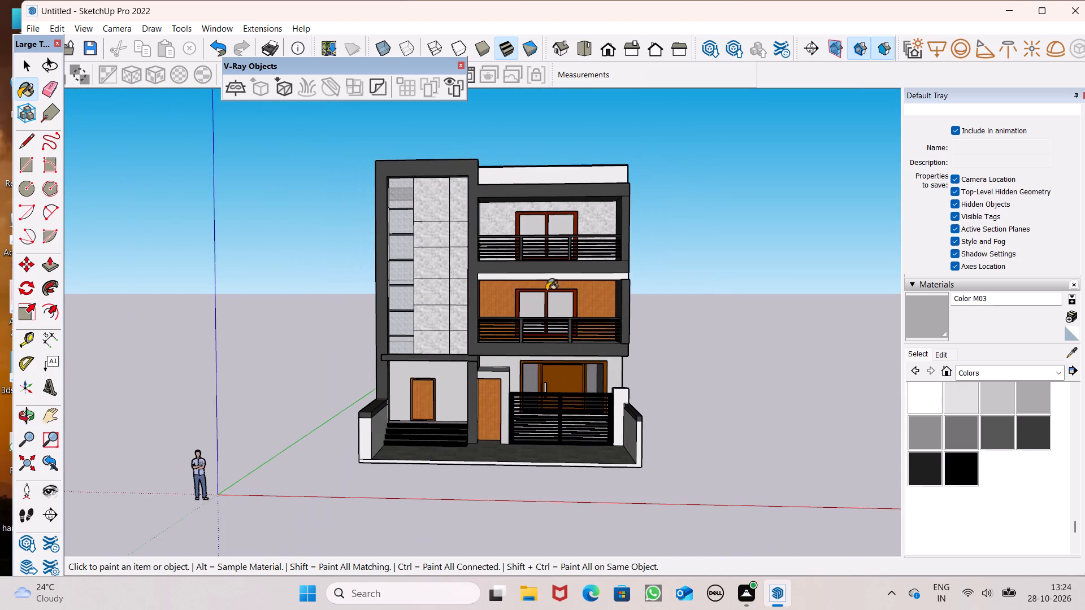
scroll(552, 307, up, 3)
scroll(549, 294, down, 2)
scroll(567, 348, up, 1)
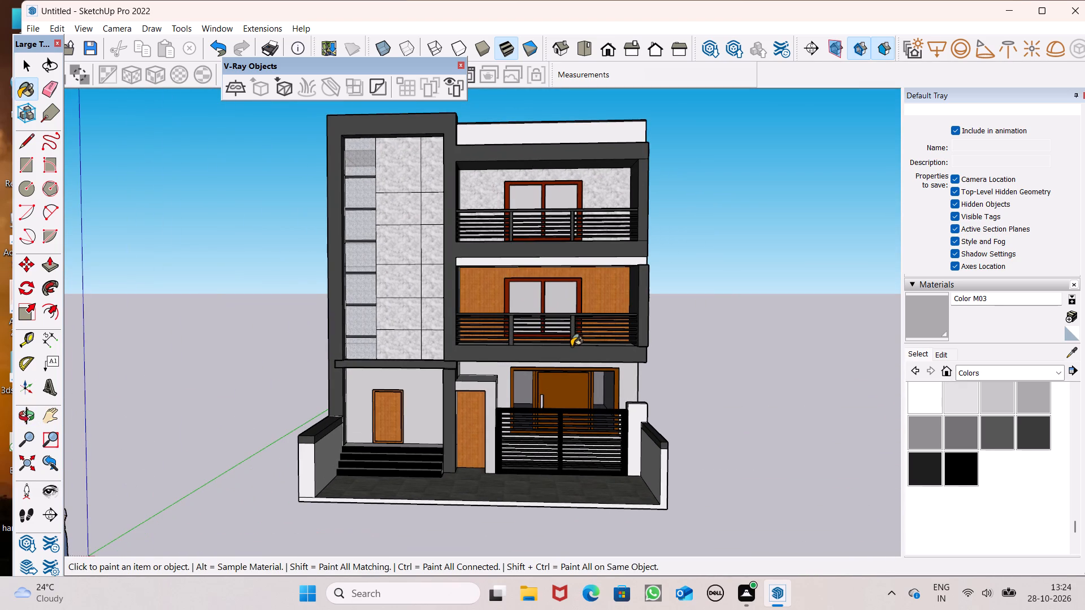
scroll(519, 335, down, 2)
scroll(471, 237, up, 2)
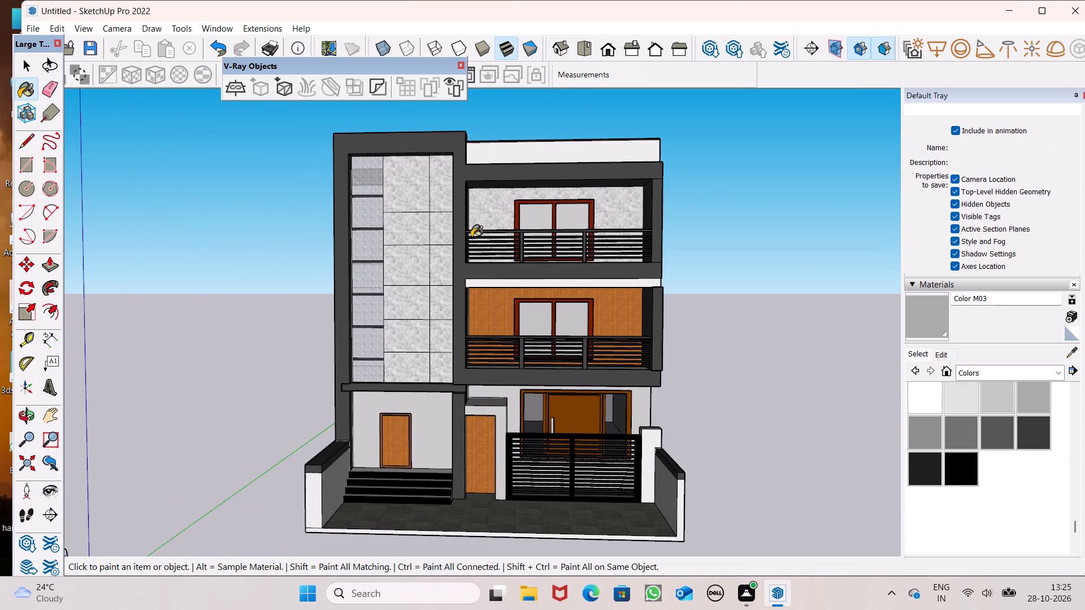
scroll(471, 237, down, 1)
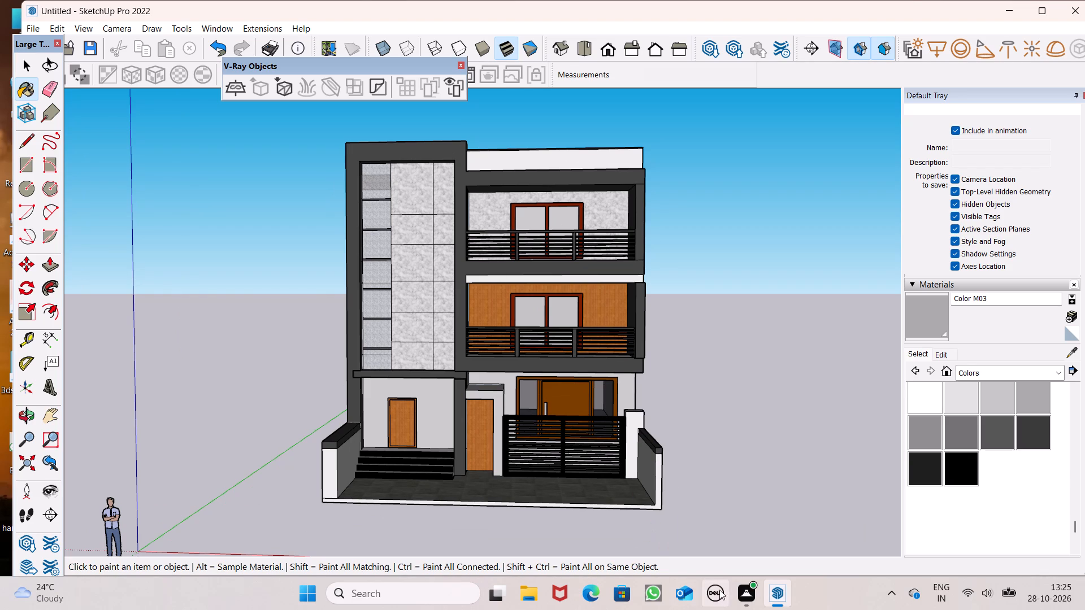
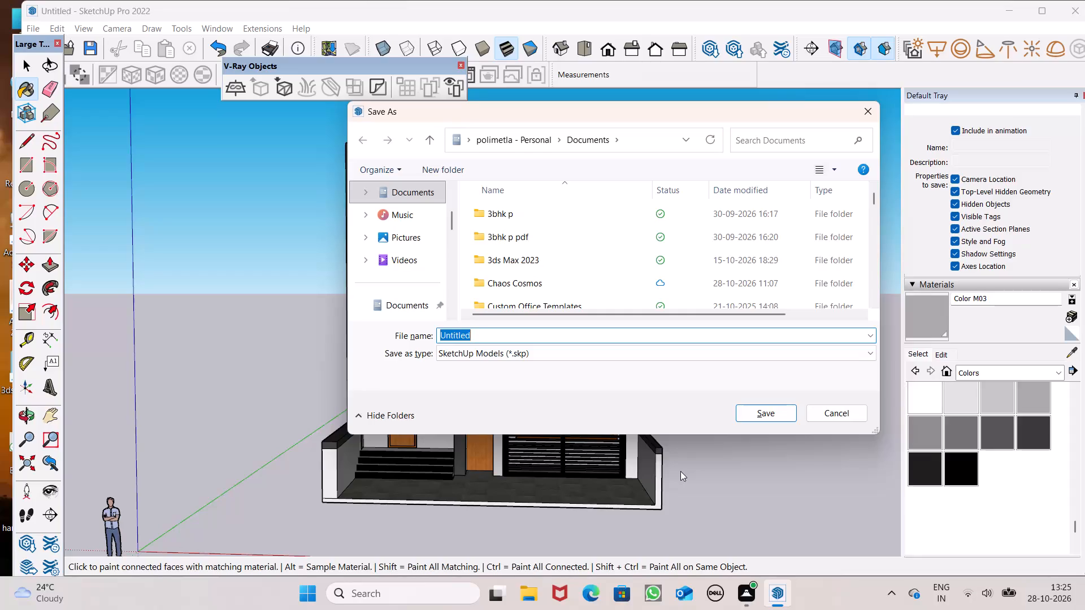
Save the house model in the Documents folder as "g+2 building elevation" in SketchUp model format.
key(BackSpace)
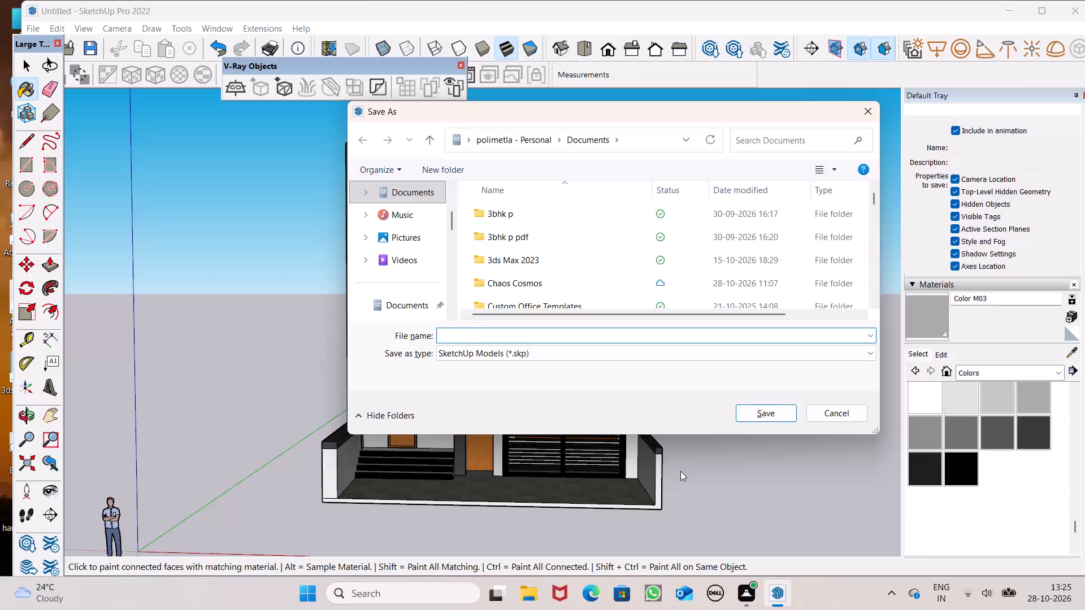
key(g)
key(shift+plus)
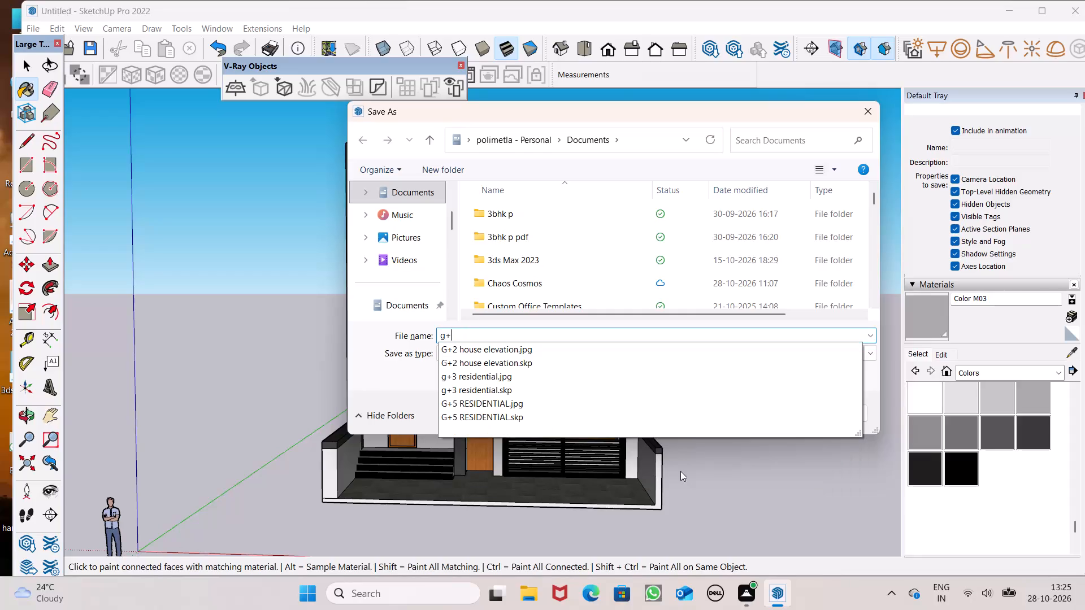
key(2)
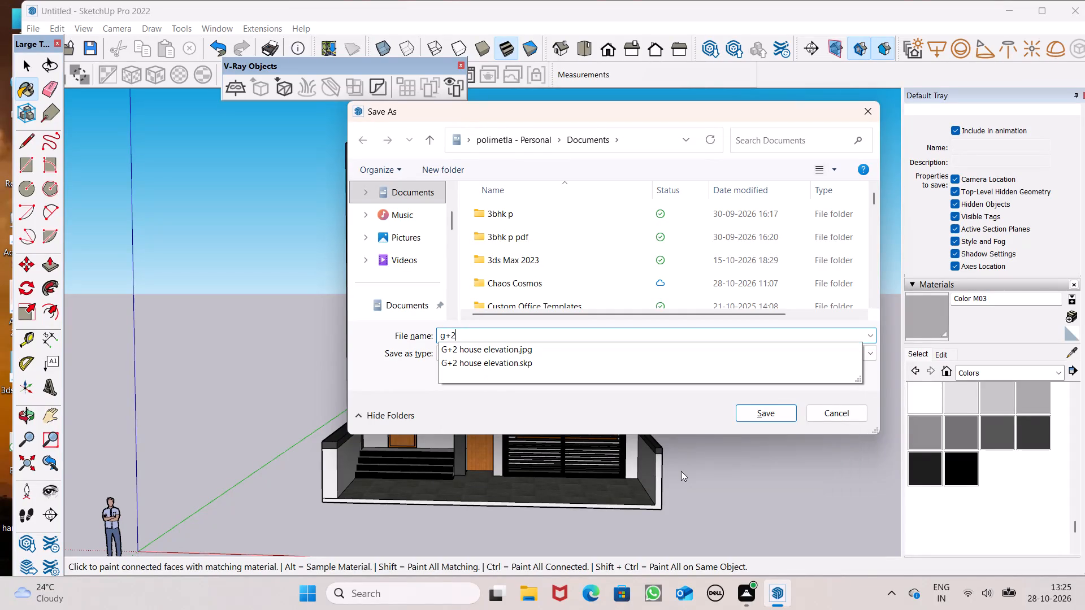
key(space)
text(building elevation)
key(Return)
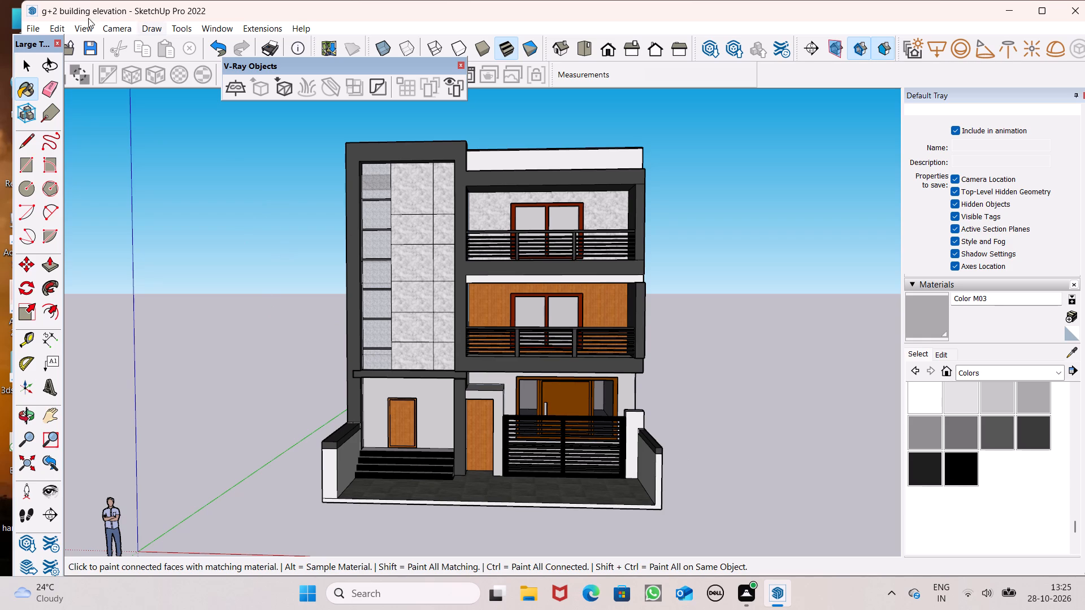
Export the current front view as a 2D JPEG image named "g+2 building elevation" to the Documents folder.
click(32, 28)
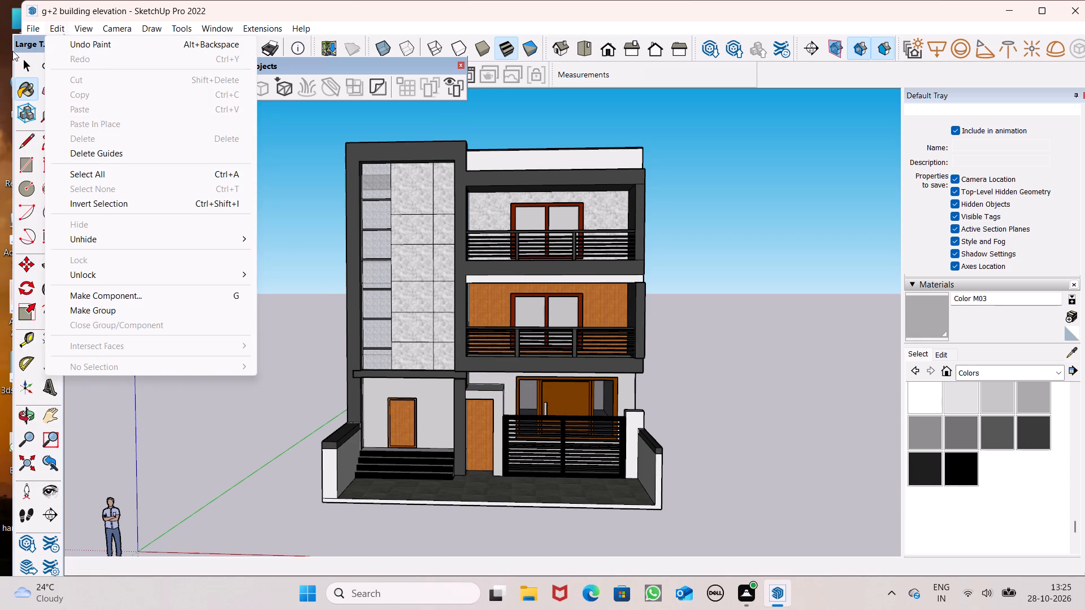
click(30, 24)
click(36, 24)
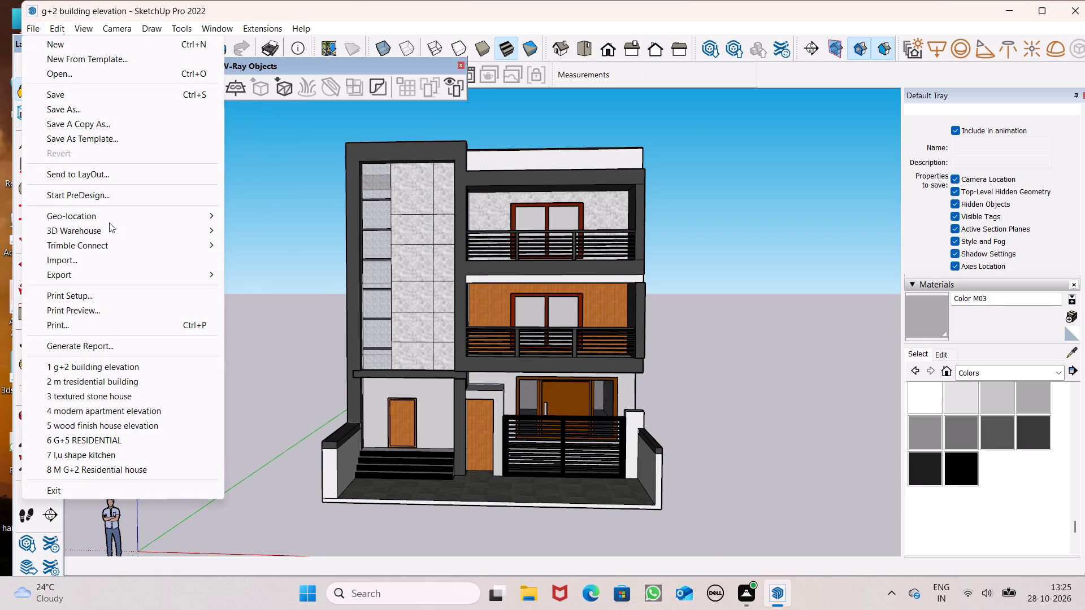
click(59, 276)
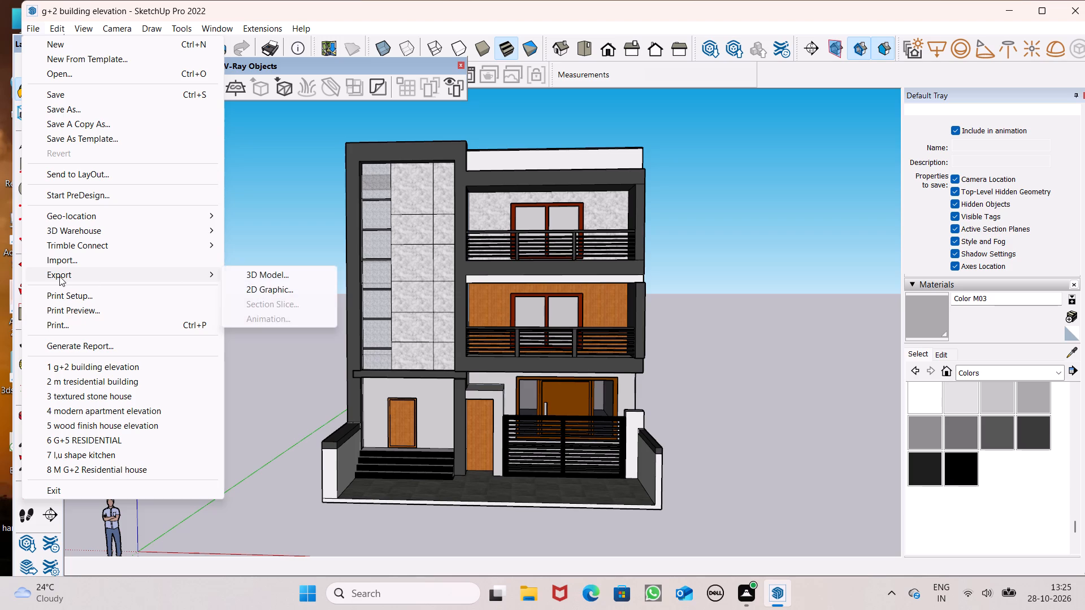
click(63, 271)
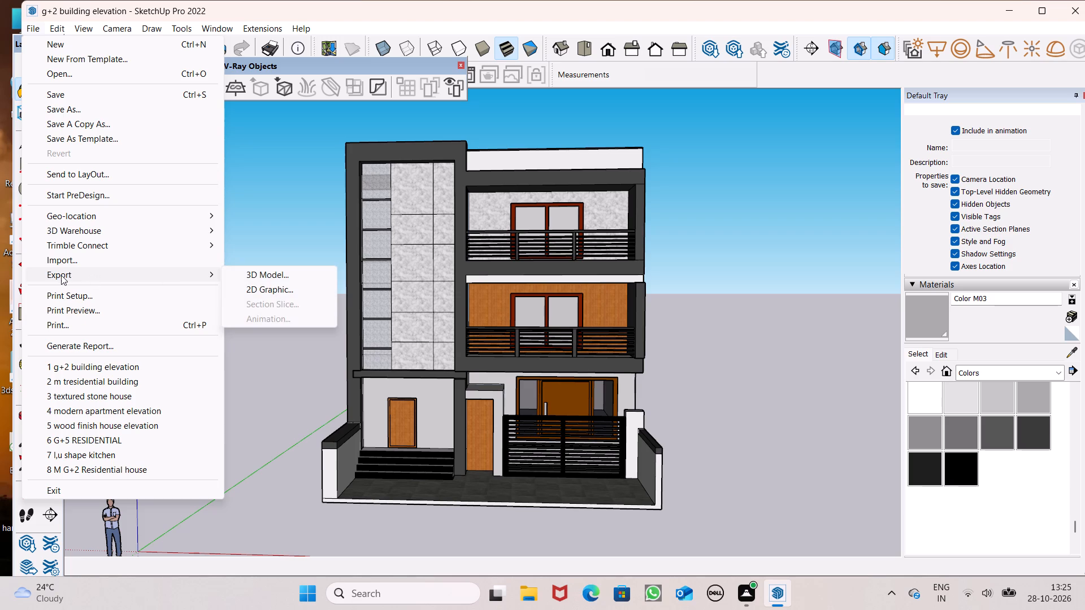
click(61, 275)
click(61, 274)
click(55, 277)
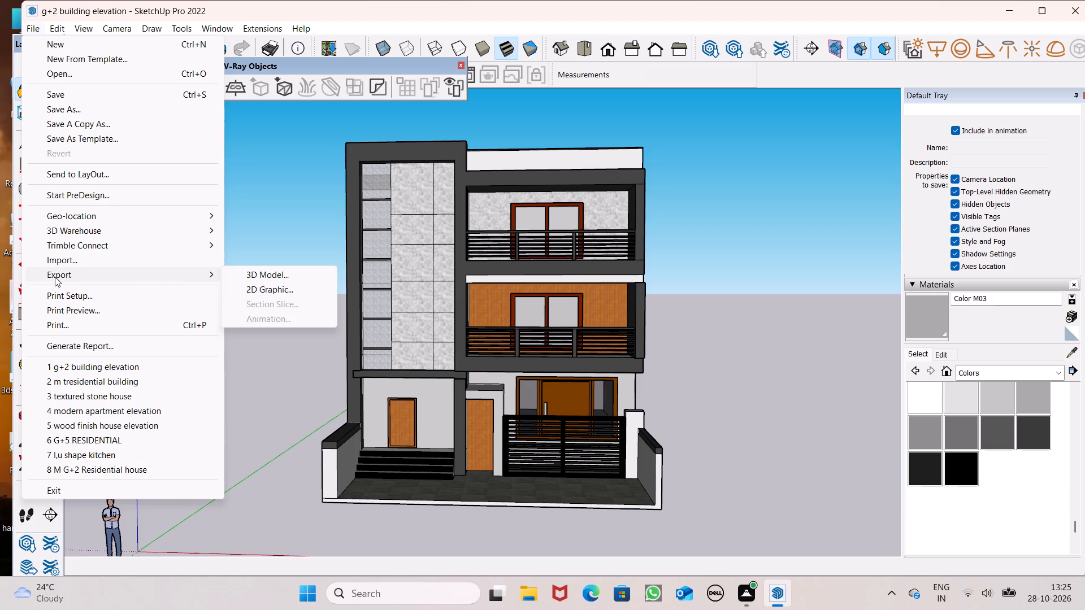
click(55, 277)
click(63, 268)
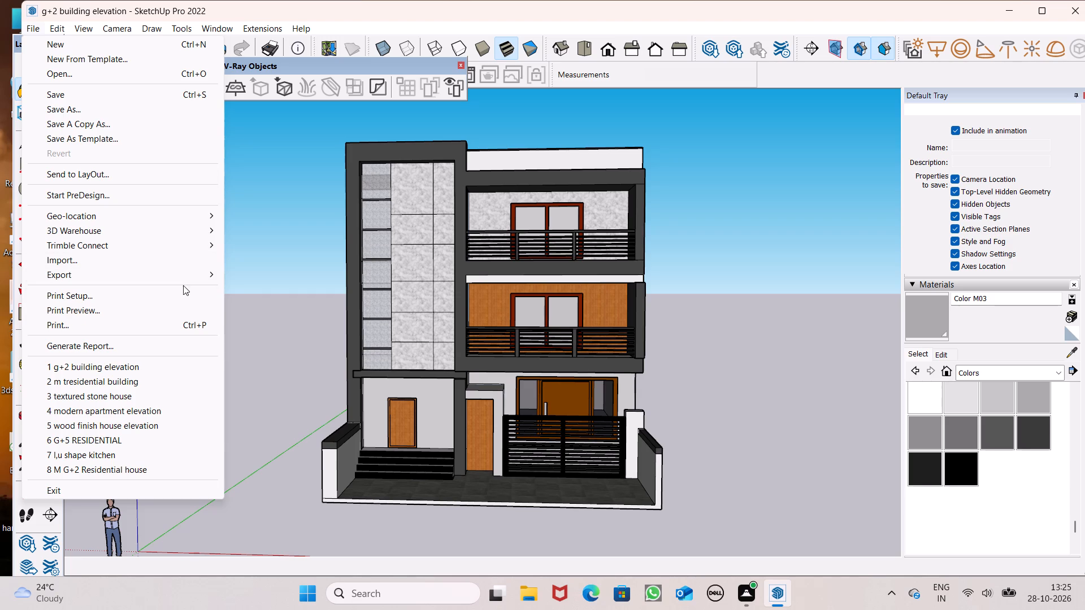
click(170, 278)
click(274, 289)
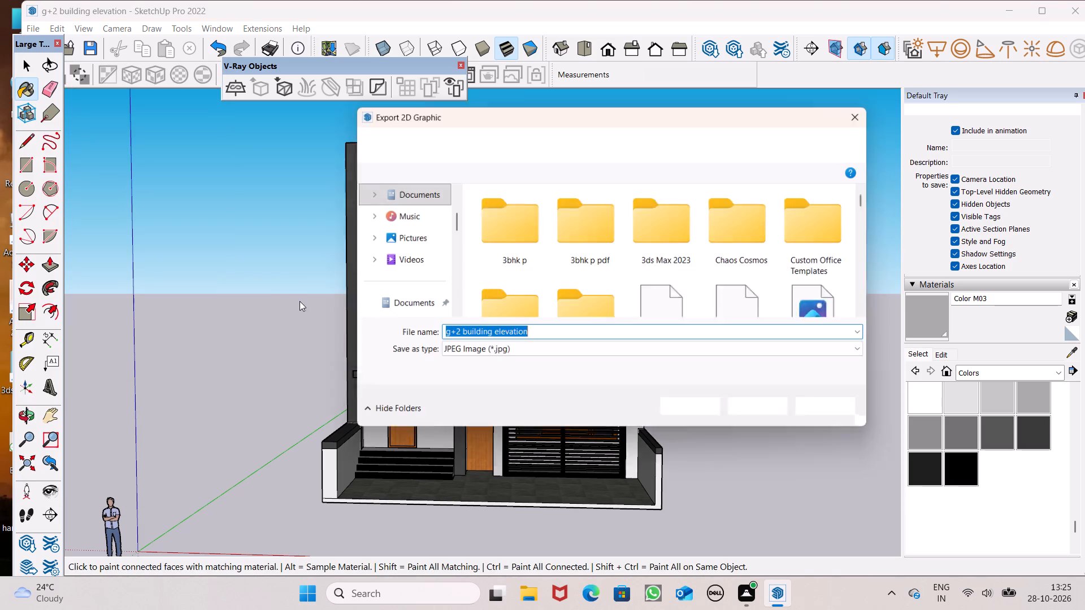
click(750, 413)
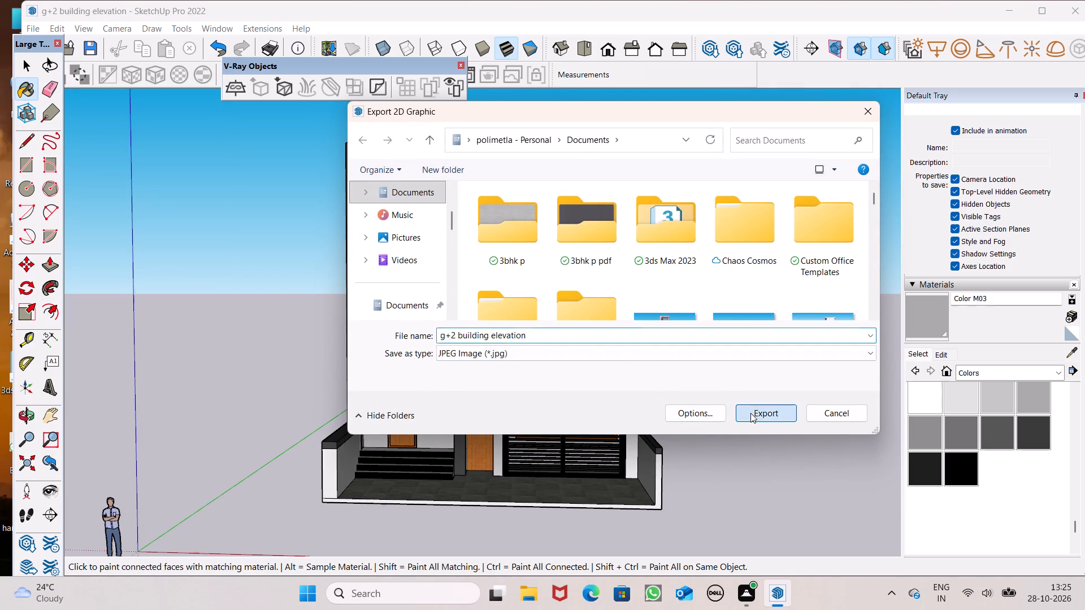